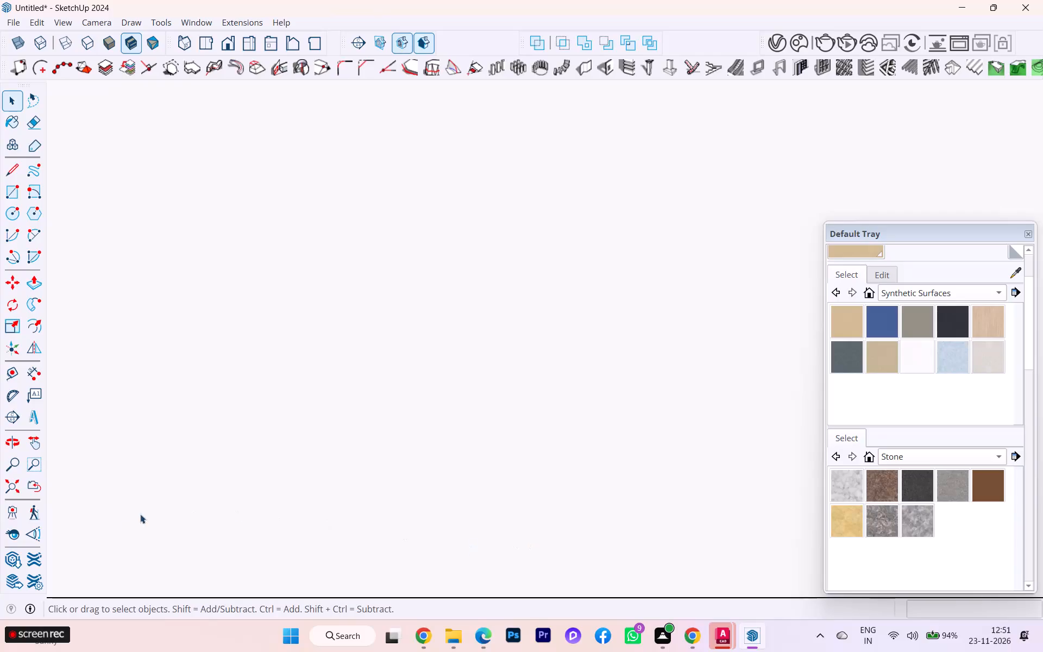
Open 3D Warehouse and clear the existing search term.
left_click(14, 562)
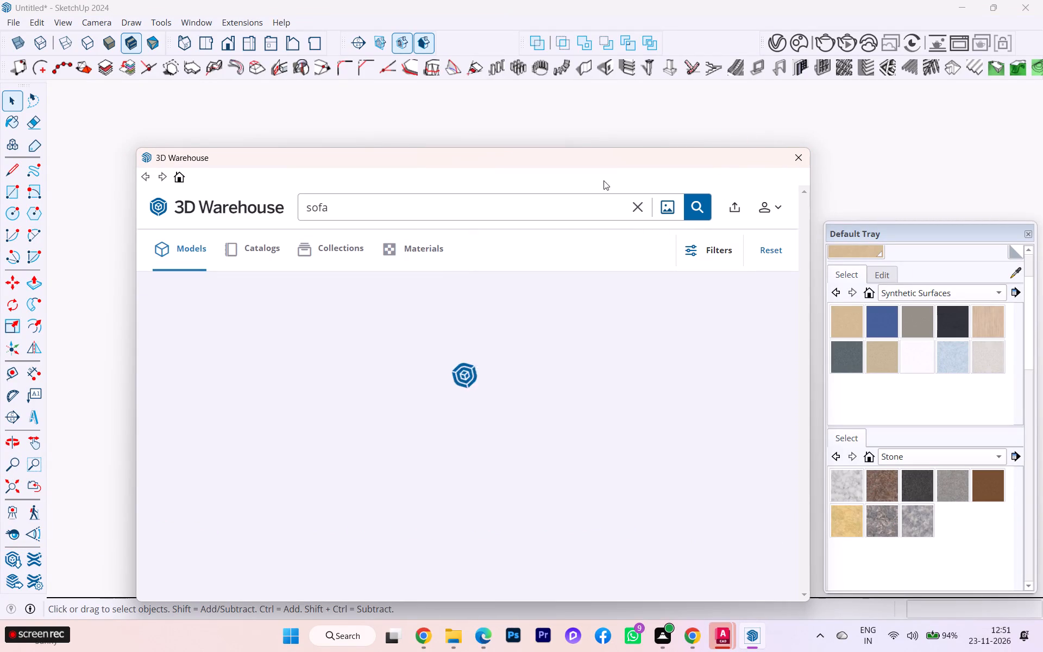
left_click(641, 206)
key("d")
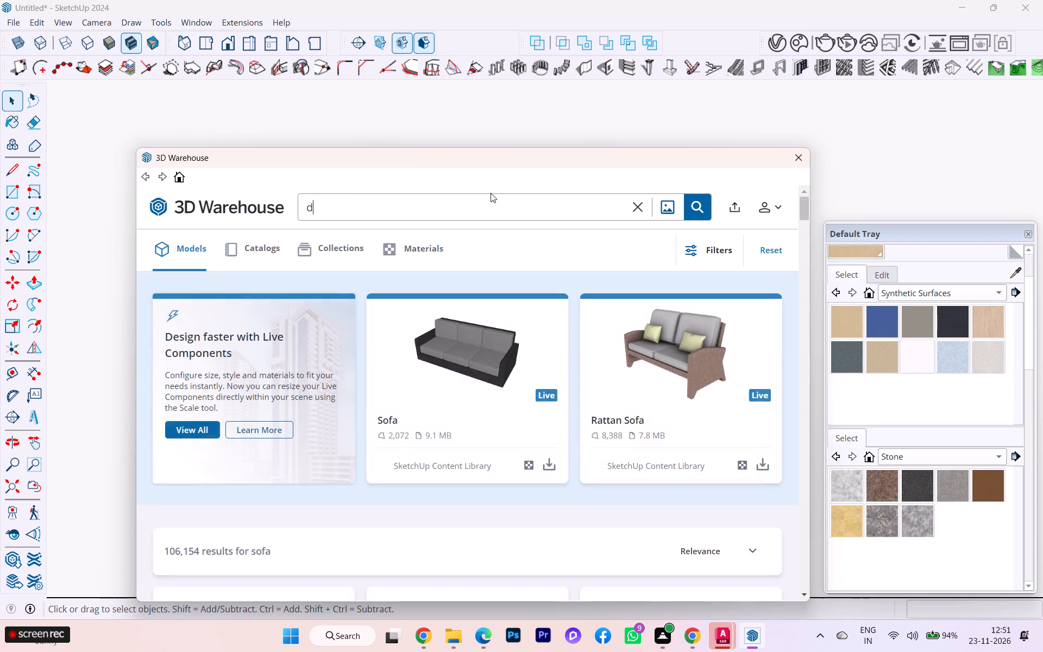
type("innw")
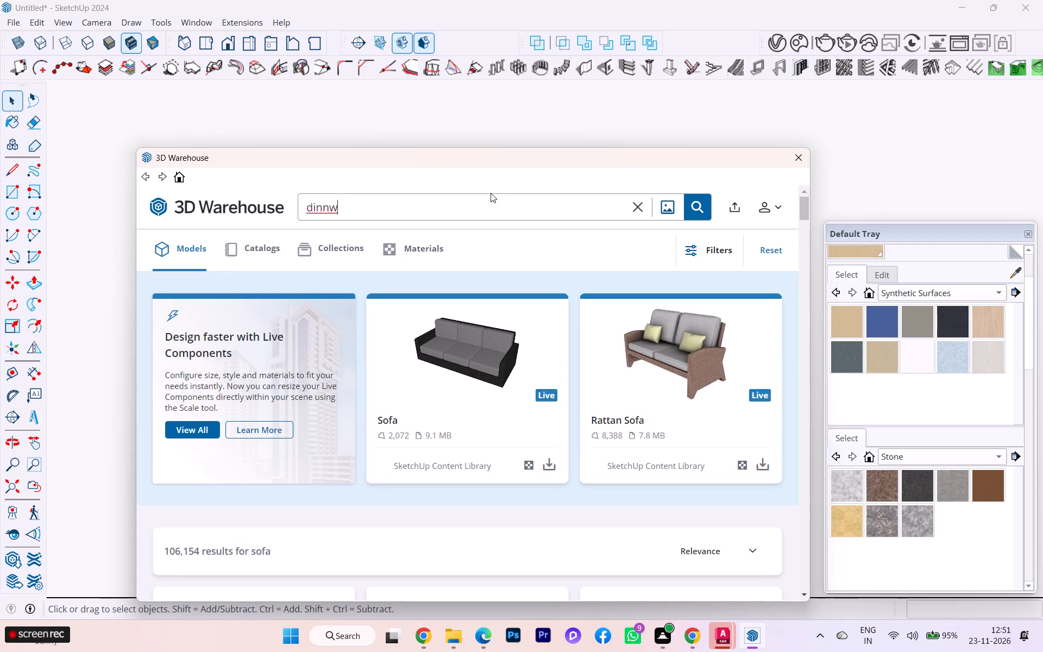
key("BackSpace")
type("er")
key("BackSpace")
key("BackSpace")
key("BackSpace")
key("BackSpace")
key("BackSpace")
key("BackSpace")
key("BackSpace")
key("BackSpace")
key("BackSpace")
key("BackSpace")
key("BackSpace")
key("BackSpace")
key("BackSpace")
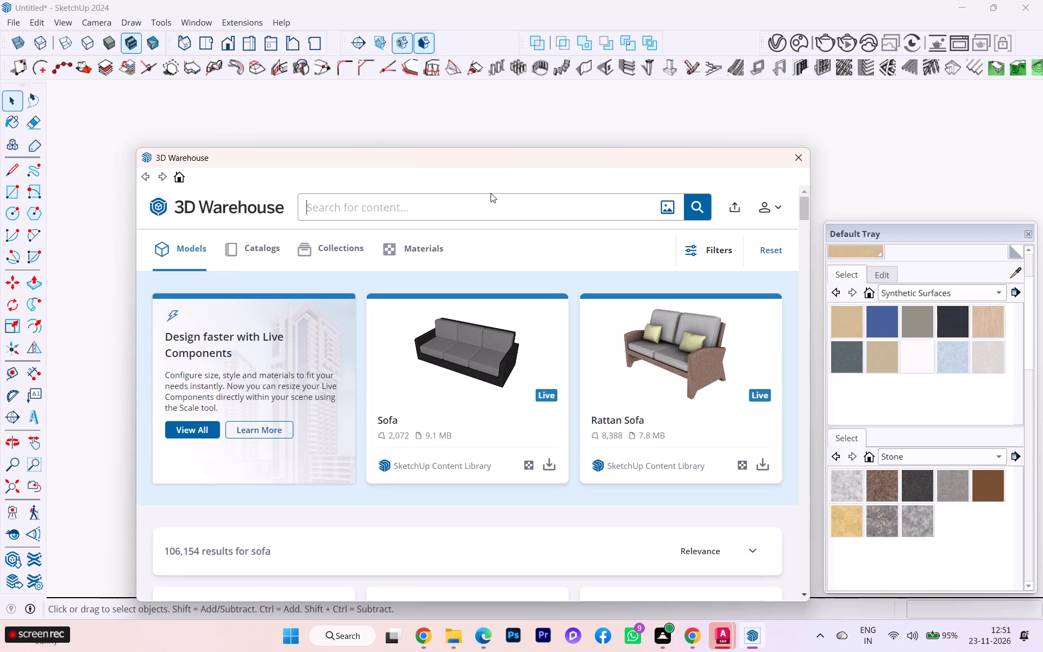
Search the 3D Warehouse models for "conference meeting set".
type("conference")
key("space")
type("meeting set")
key("Return")
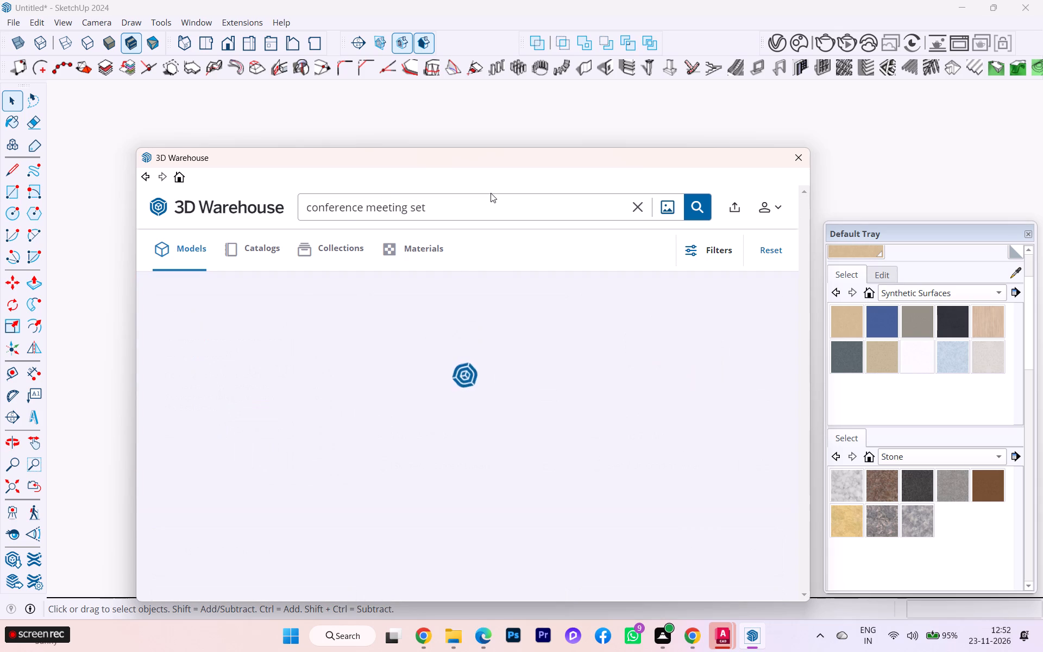
Examine the conference meeting set results for a suitable meeting table with chairs.
scroll(491, 193, "up", 1)
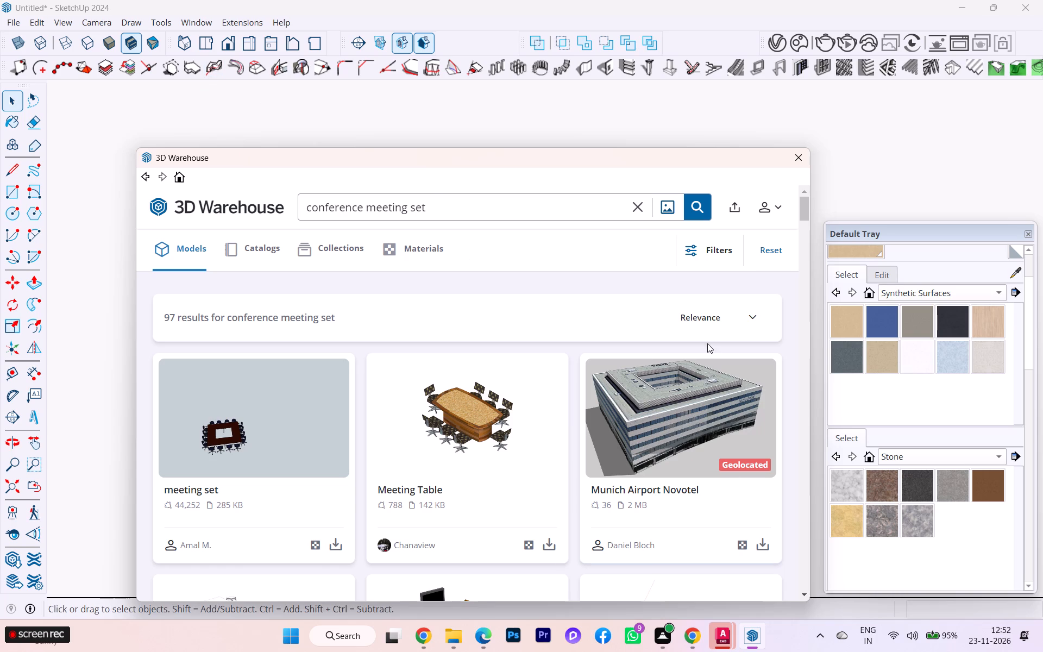
scroll(709, 342, "down", 2)
scroll(709, 343, "up", 1)
scroll(699, 352, "down", 1)
scroll(252, 336, "up", 2)
scroll(256, 341, "down", 4)
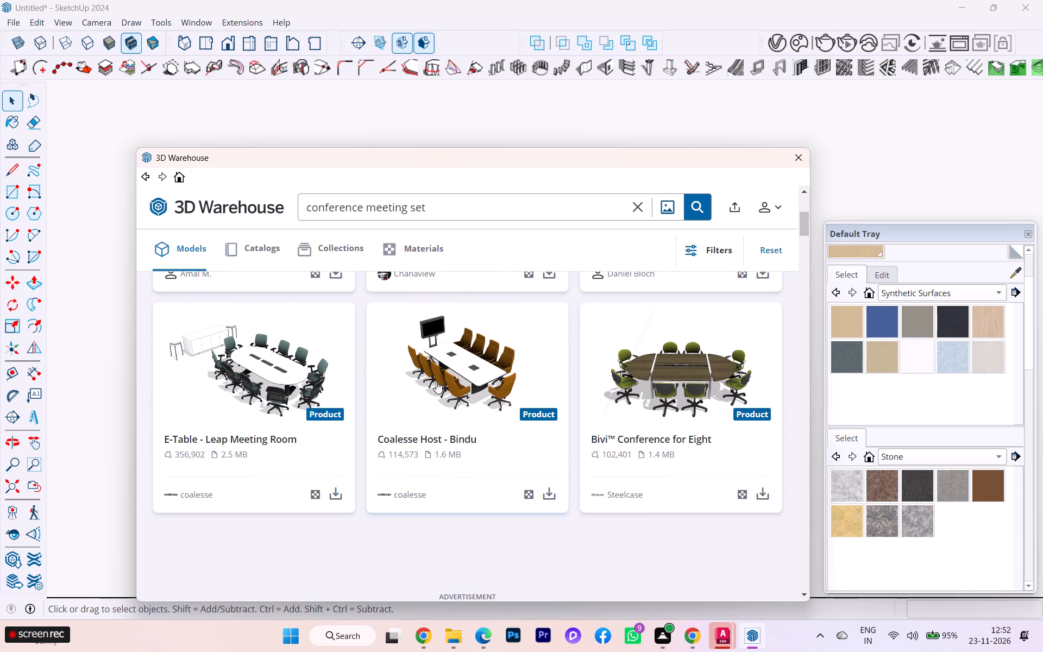
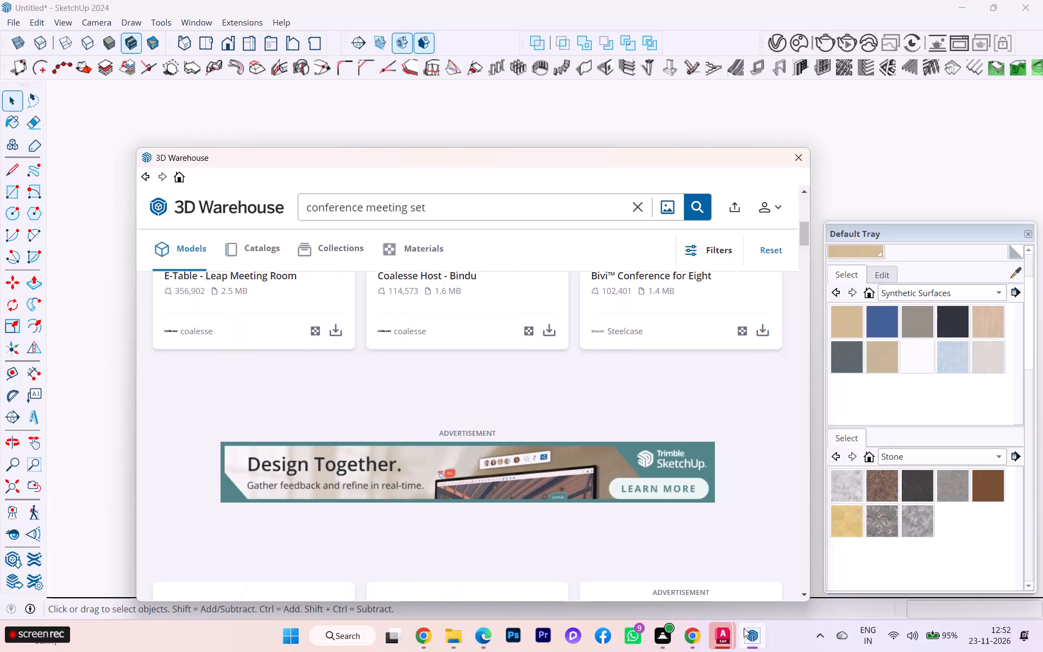
Move the 3D Warehouse window off the model and fit the whole office building in view.
left_click(747, 597)
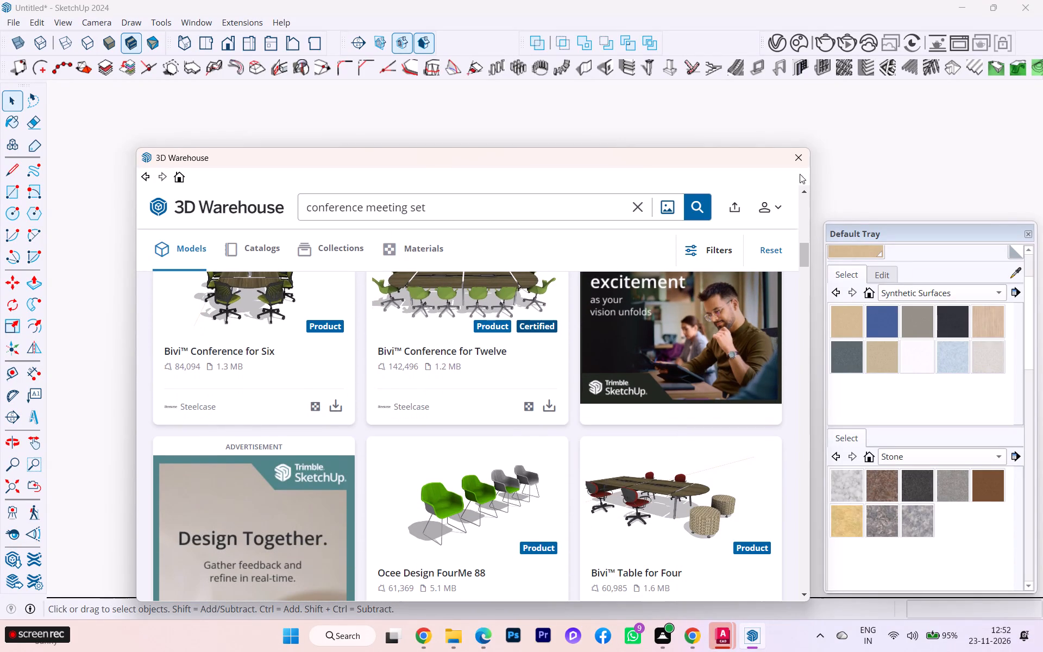
left_click(629, 148)
left_click_drag(596, 157, 1042, 213)
scroll(337, 259, "down", 3)
scroll(333, 263, "up", 2)
scroll(332, 265, "down", 2)
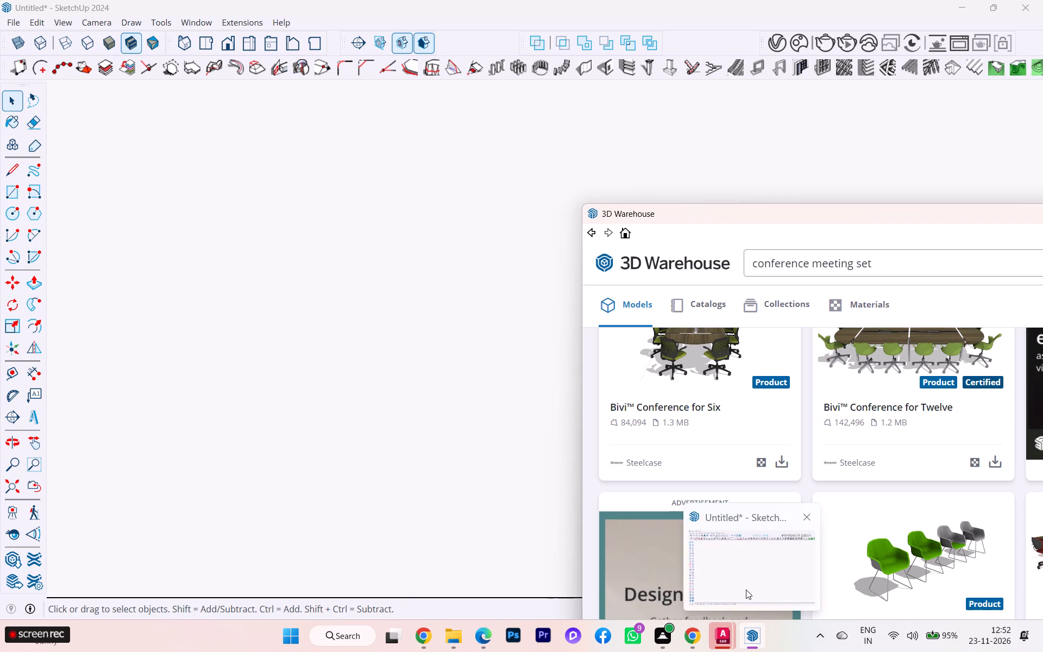
left_click(746, 588)
scroll(295, 311, "down", 2)
scroll(295, 311, "up", 3)
scroll(295, 311, "down", 2)
left_click(10, 494)
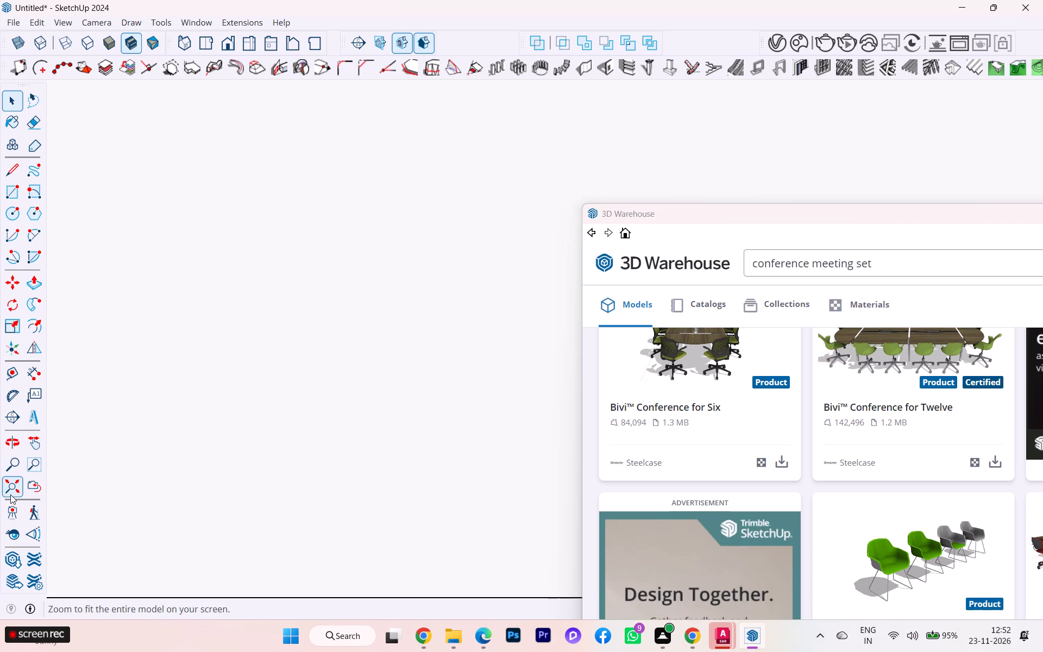
scroll(209, 476, "down", 5)
scroll(443, 400, "up", 6)
scroll(356, 349, "down", 3)
scroll(317, 356, "up", 1)
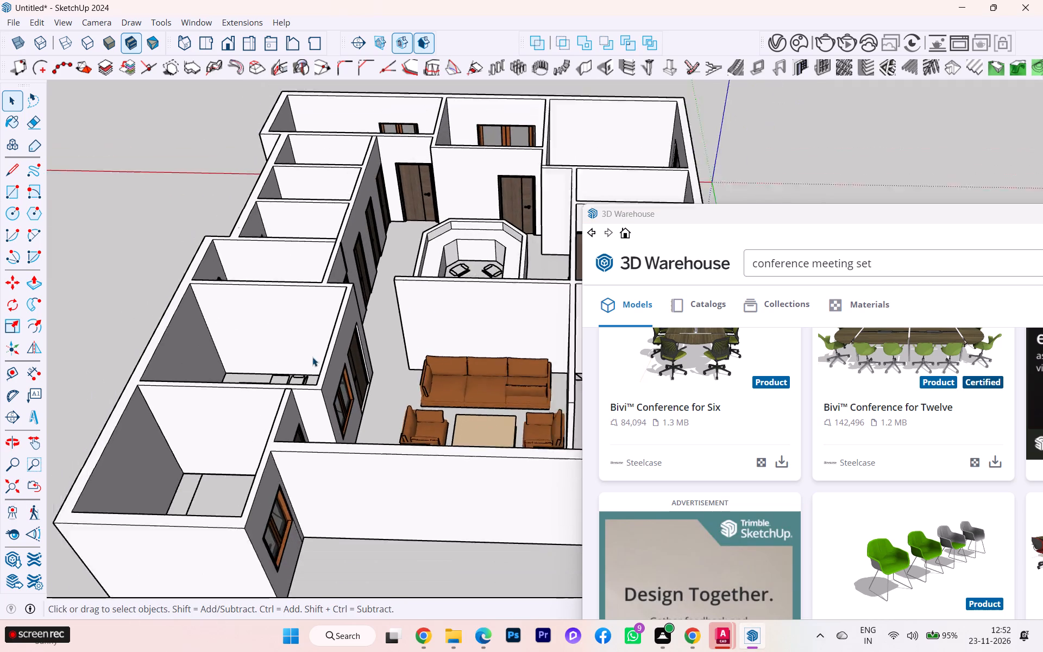
Examine the office layout from above, including the room with the table and surrounding chairs drawn on its floor.
middle_click_drag(330, 421, 370, 473)
scroll(421, 278, "down", 4)
middle_click_drag(291, 471, 336, 547)
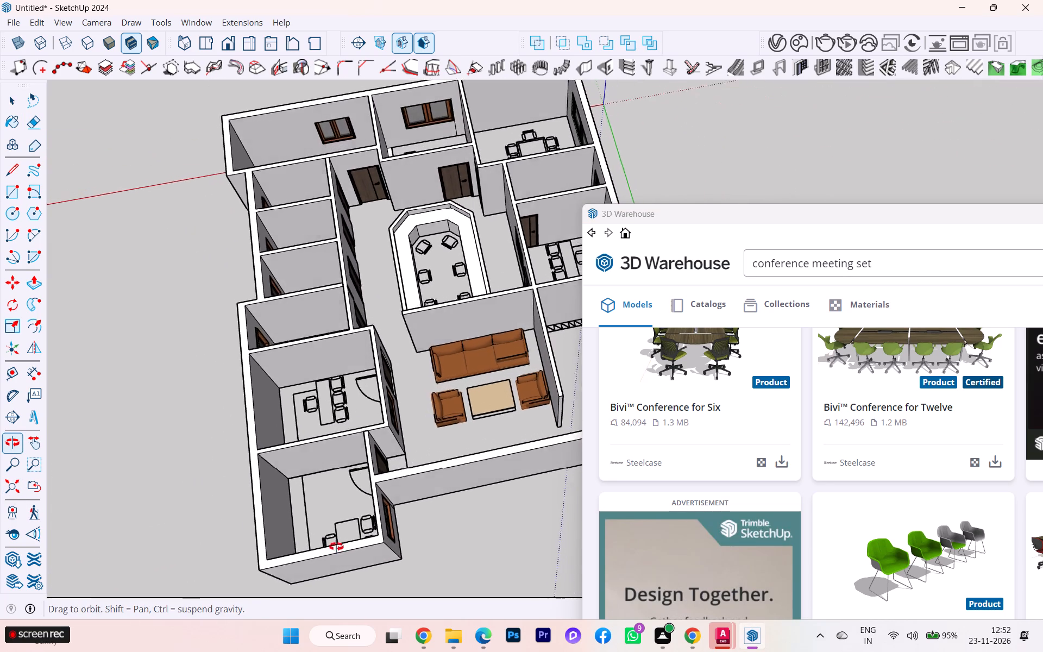
middle_click_drag(336, 547, 344, 579)
scroll(285, 437, "up", 3)
scroll(293, 393, "down", 5)
scroll(280, 396, "up", 2)
scroll(275, 396, "down", 1)
scroll(197, 398, "down", 1)
scroll(197, 398, "up", 1)
scroll(197, 399, "down", 3)
scroll(195, 400, "up", 2)
scroll(195, 400, "down", 1)
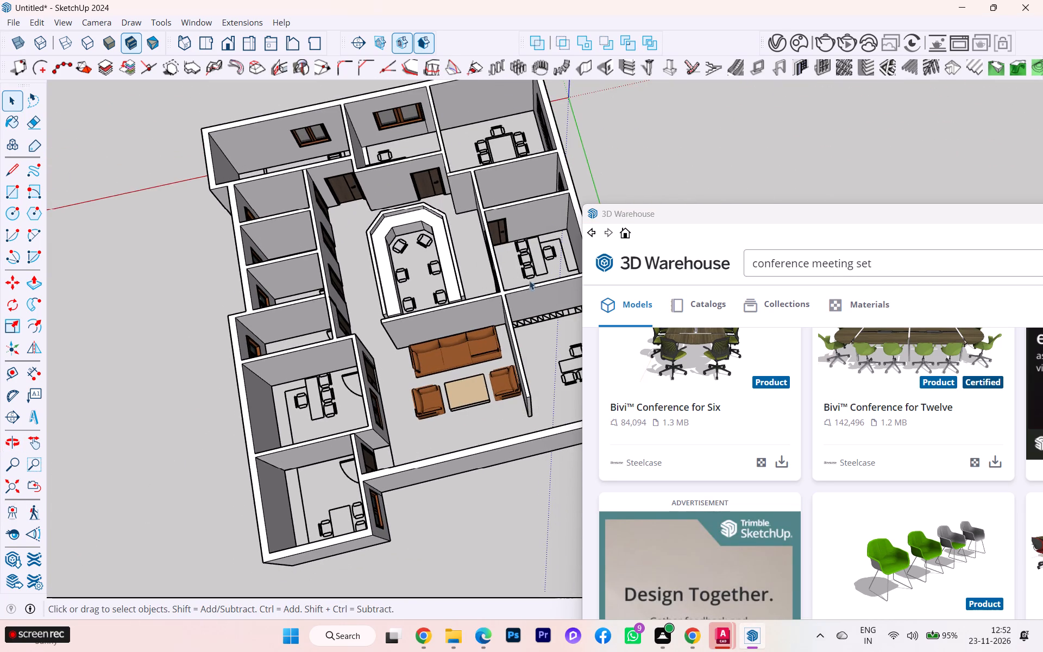
scroll(560, 275, "down", 2)
scroll(365, 285, "up", 1)
scroll(255, 303, "down", 3)
scroll(469, 166, "up", 2)
scroll(467, 165, "down", 1)
scroll(467, 165, "up", 2)
scroll(467, 165, "down", 2)
scroll(467, 165, "up", 1)
scroll(467, 165, "down", 2)
scroll(467, 165, "up", 7)
scroll(467, 165, "down", 1)
scroll(467, 165, "up", 2)
scroll(467, 165, "down", 1)
scroll(467, 165, "up", 1)
scroll(420, 165, "up", 2)
scroll(404, 171, "down", 3)
scroll(404, 173, "up", 1)
scroll(442, 218, "down", 3)
scroll(791, 436, "up", 4)
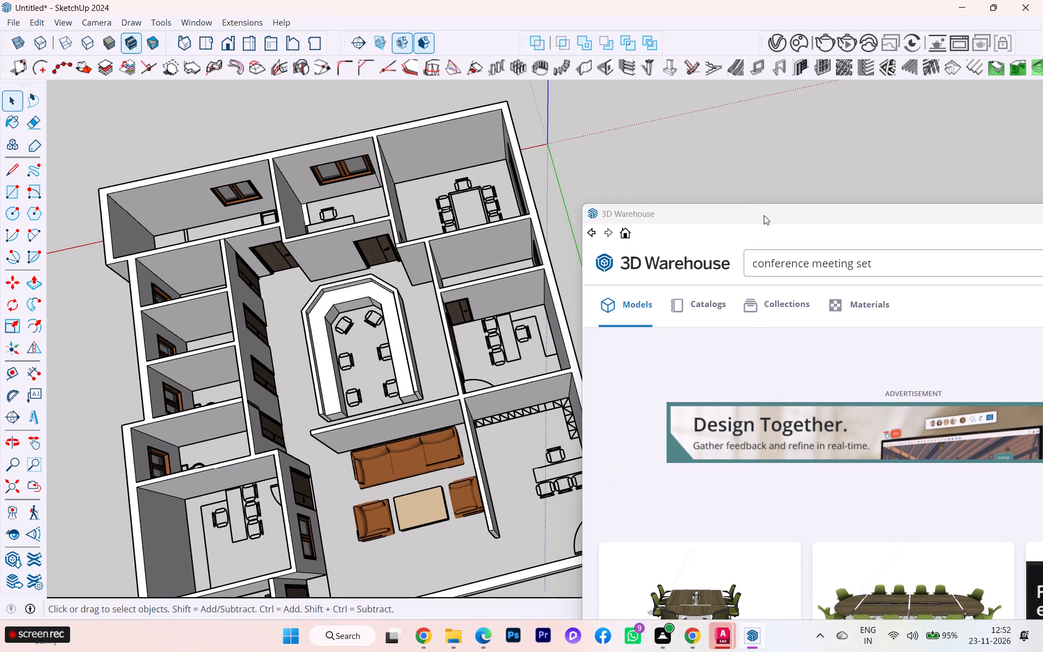
Examine the conference meeting set results beside the model for a table set that suits the meeting room.
left_click_drag(753, 217, 546, 65)
scroll(675, 360, "down", 2)
scroll(680, 366, "up", 1)
scroll(680, 367, "down", 1)
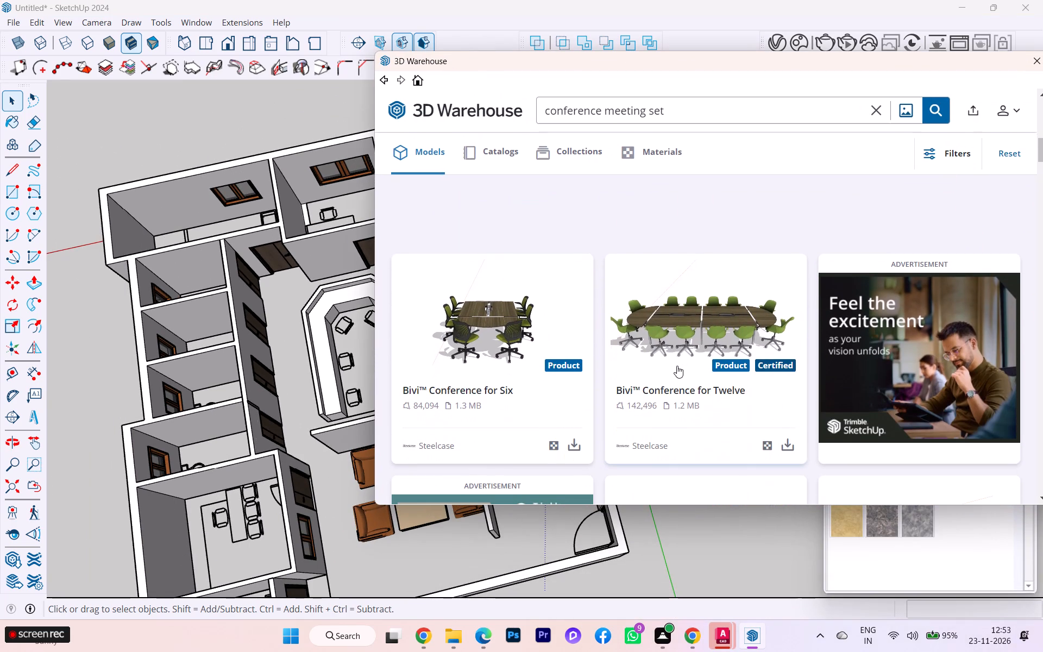
scroll(603, 355, "down", 1)
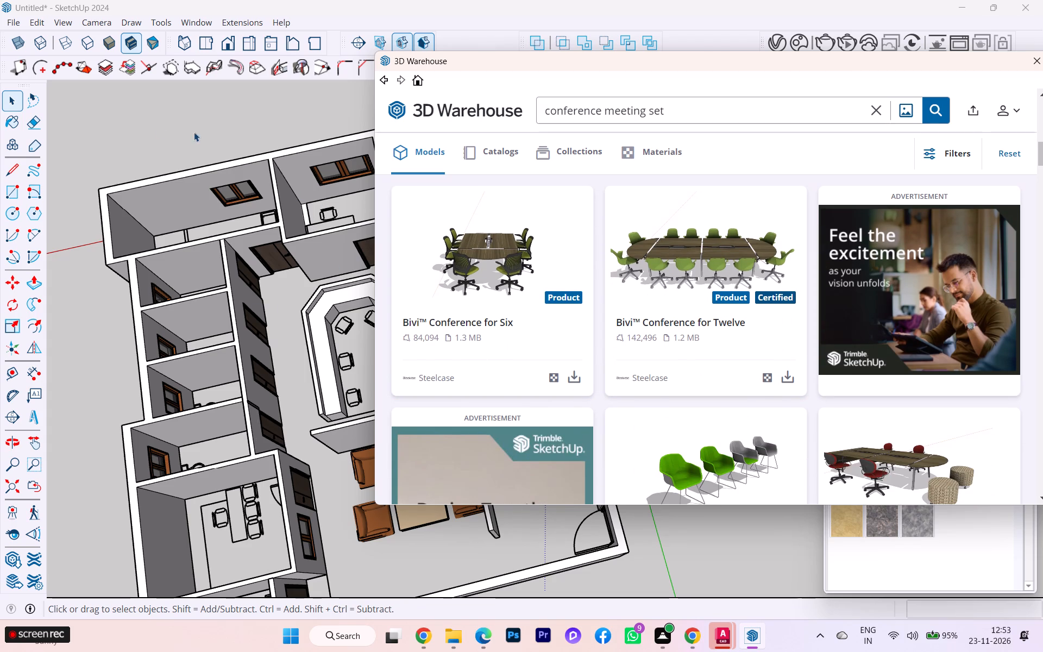
scroll(102, 158, "down", 2)
scroll(96, 167, "up", 1)
scroll(95, 169, "down", 1)
scroll(65, 215, "down", 5)
scroll(341, 180, "up", 4)
scroll(329, 191, "down", 1)
scroll(329, 192, "up", 2)
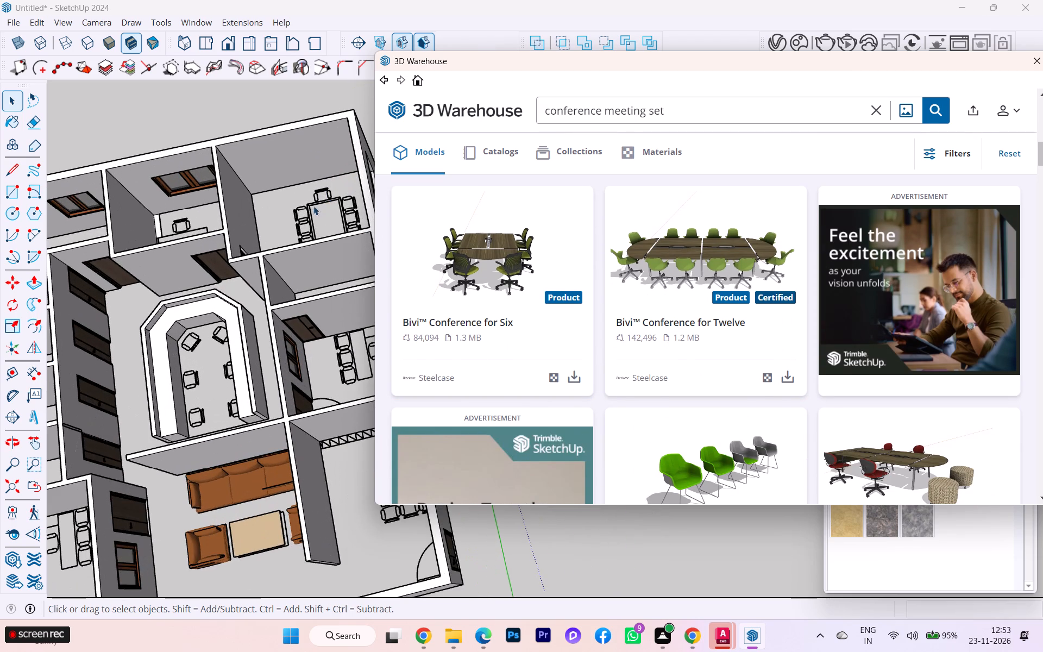
scroll(737, 284, "down", 3)
scroll(718, 331, "down", 2)
scroll(718, 338, "up", 1)
scroll(718, 338, "down", 2)
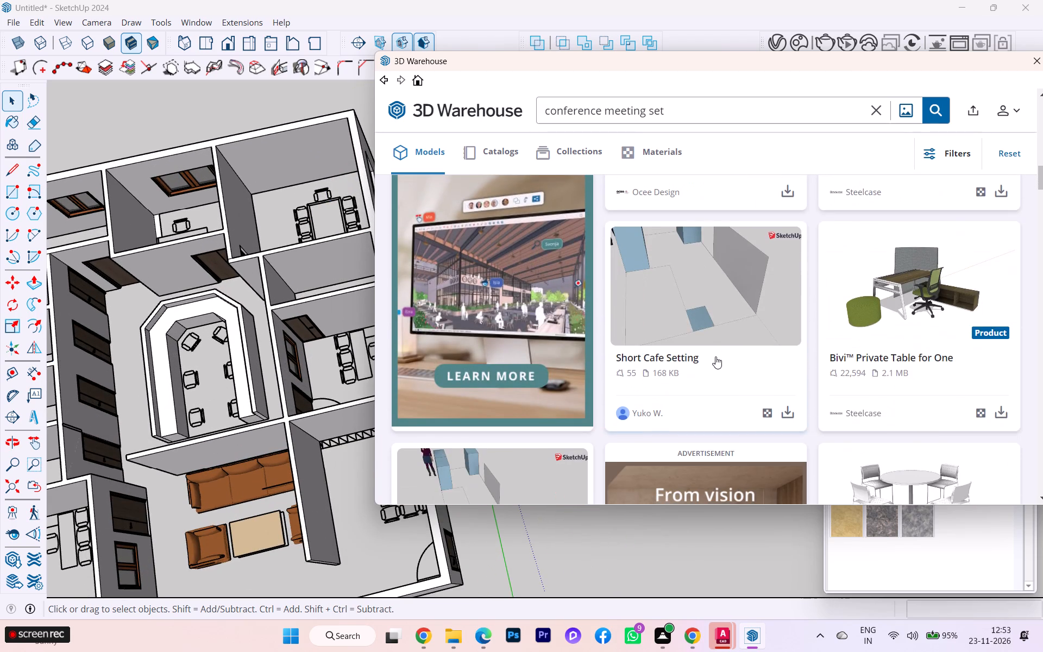
scroll(717, 366, "down", 9)
scroll(718, 373, "up", 2)
scroll(718, 373, "down", 4)
scroll(718, 374, "up", 3)
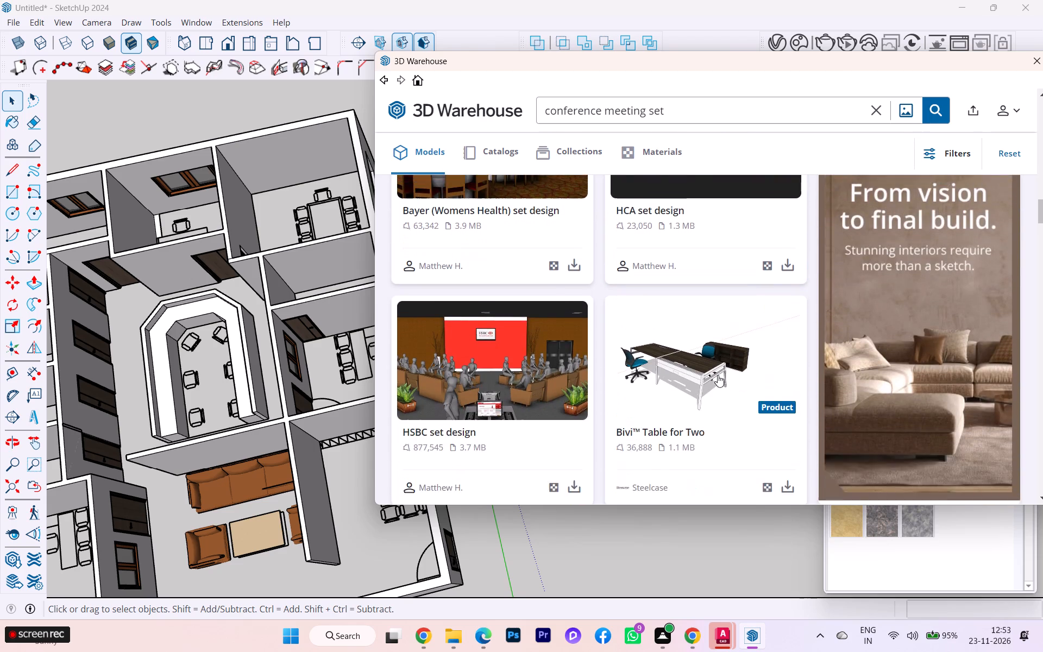
scroll(718, 376, "down", 5)
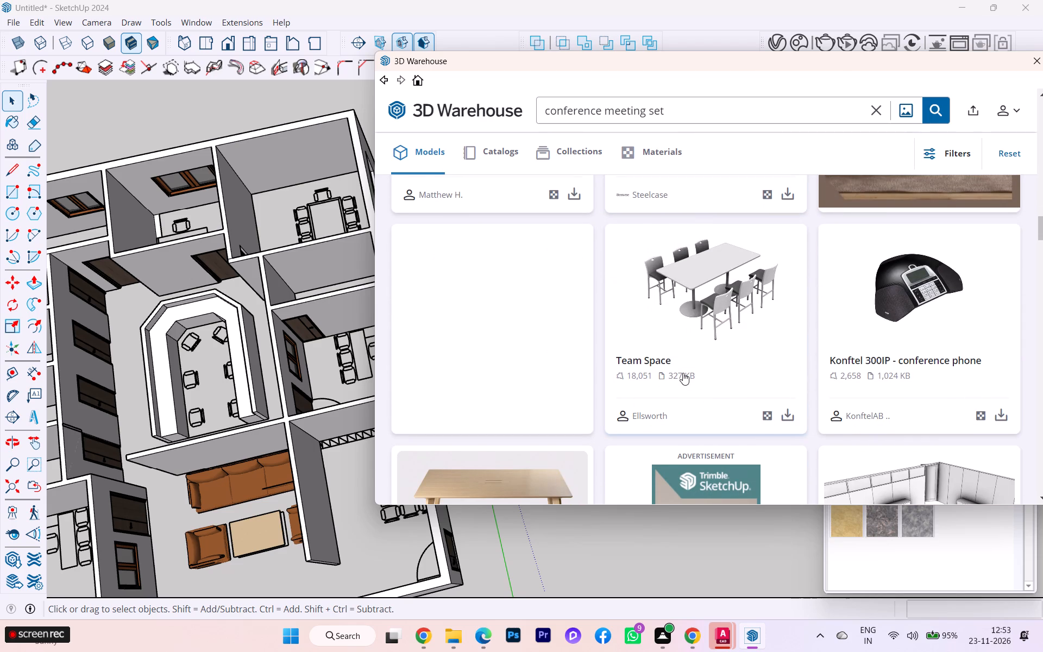
scroll(683, 373, "down", 2)
scroll(683, 373, "up", 1)
scroll(683, 373, "down", 1)
scroll(683, 373, "up", 5)
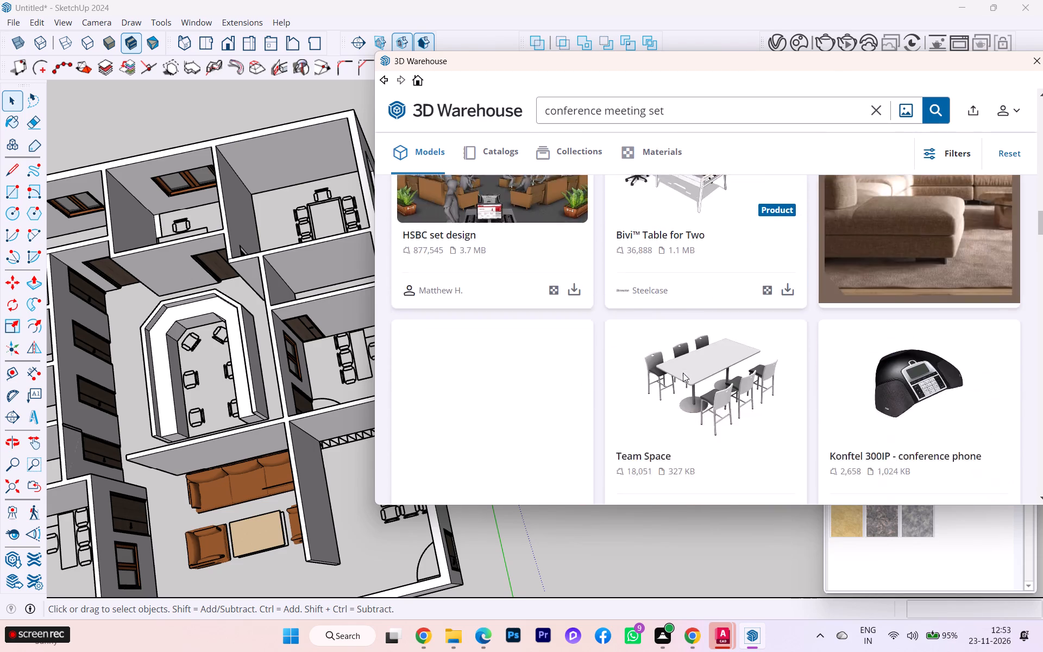
scroll(683, 373, "down", 2)
scroll(683, 373, "up", 1)
scroll(683, 373, "down", 1)
scroll(683, 373, "up", 1)
scroll(683, 373, "down", 7)
scroll(683, 373, "up", 1)
scroll(683, 373, "down", 3)
scroll(683, 373, "up", 2)
scroll(683, 373, "down", 6)
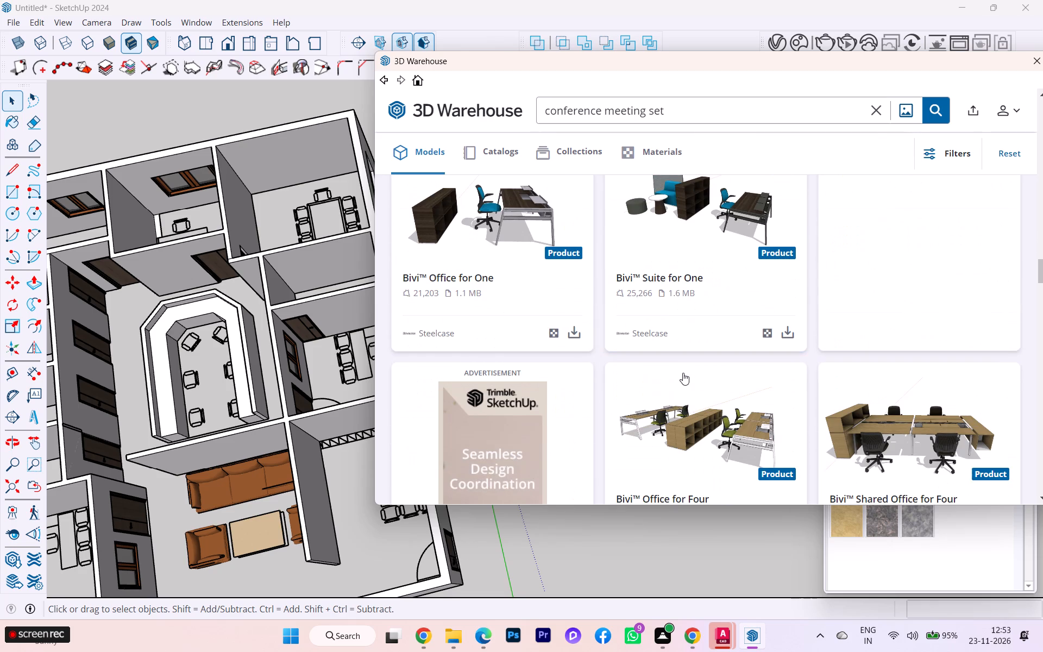
scroll(683, 373, "down", 4)
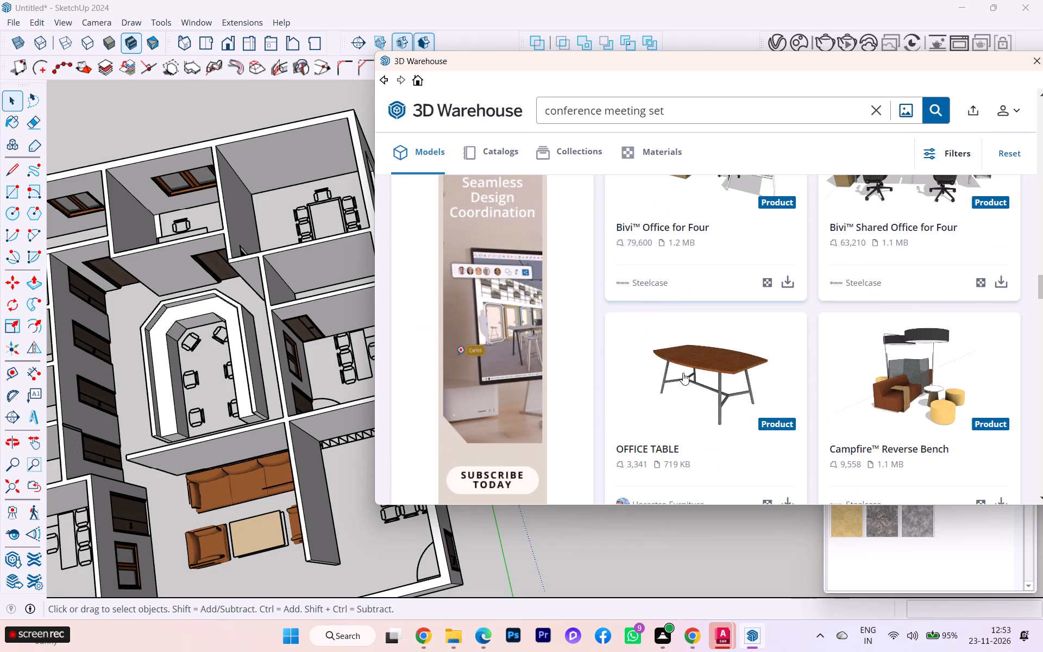
scroll(683, 373, "down", 9)
scroll(683, 372, "up", 1)
scroll(683, 372, "down", 1)
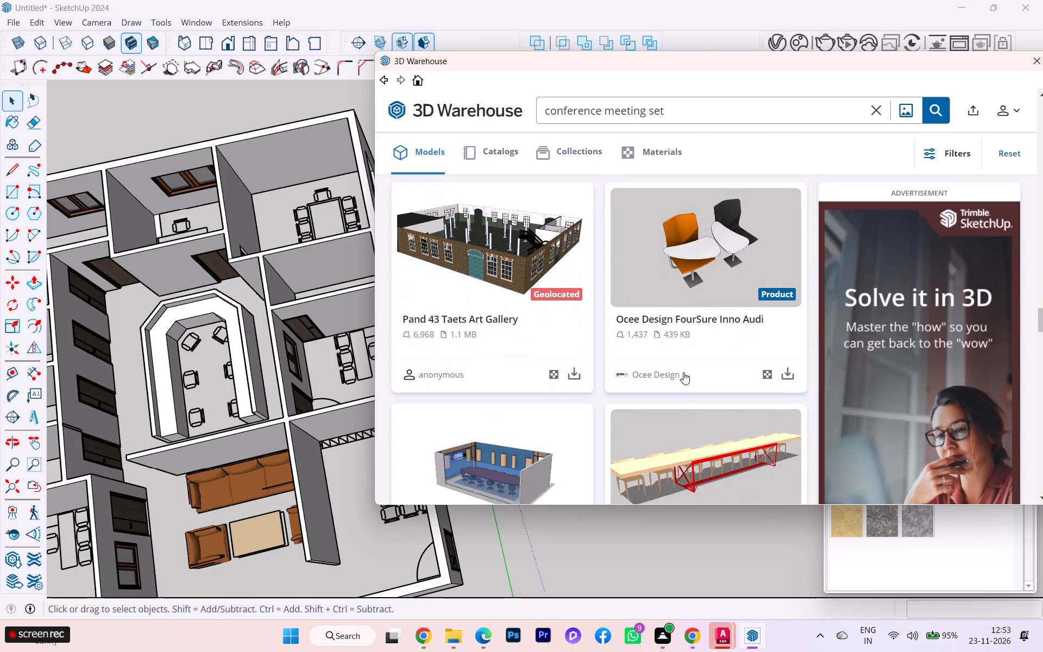
scroll(683, 372, "down", 6)
scroll(683, 372, "up", 1)
scroll(683, 372, "down", 1)
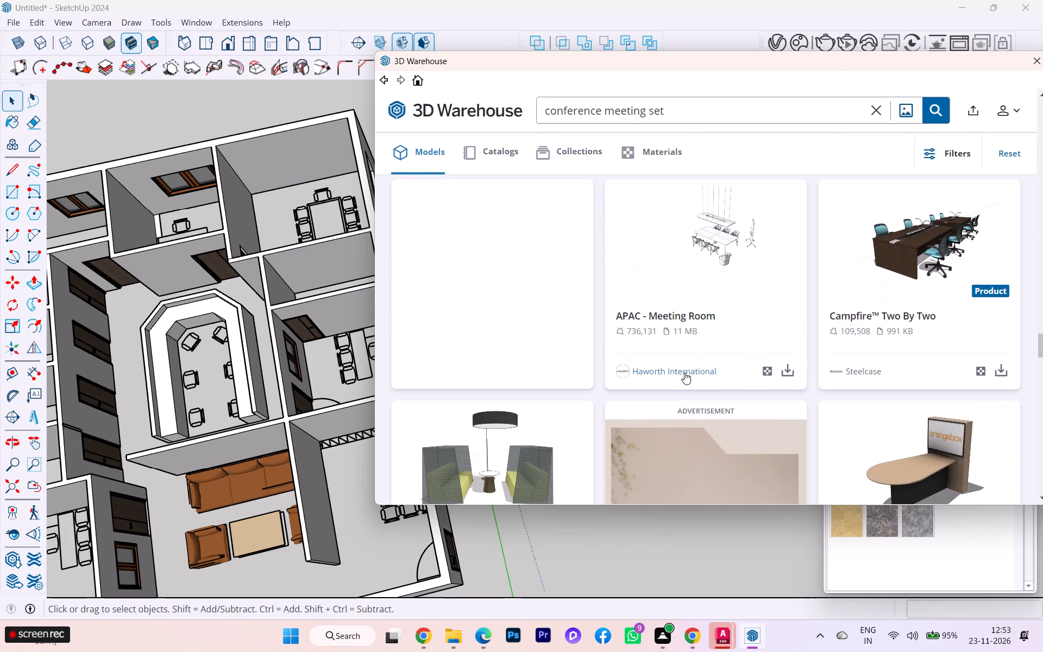
scroll(684, 372, "down", 1)
scroll(684, 372, "up", 6)
scroll(684, 372, "down", 4)
scroll(684, 371, "up", 1)
scroll(684, 371, "down", 5)
scroll(684, 372, "up", 2)
scroll(684, 372, "down", 2)
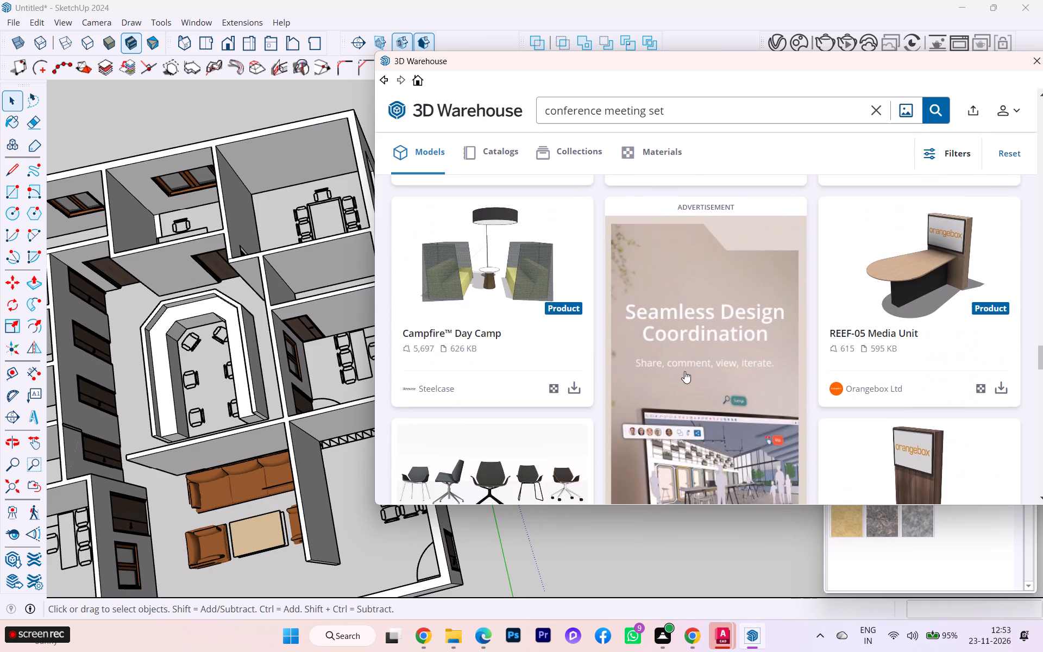
scroll(685, 371, "down", 6)
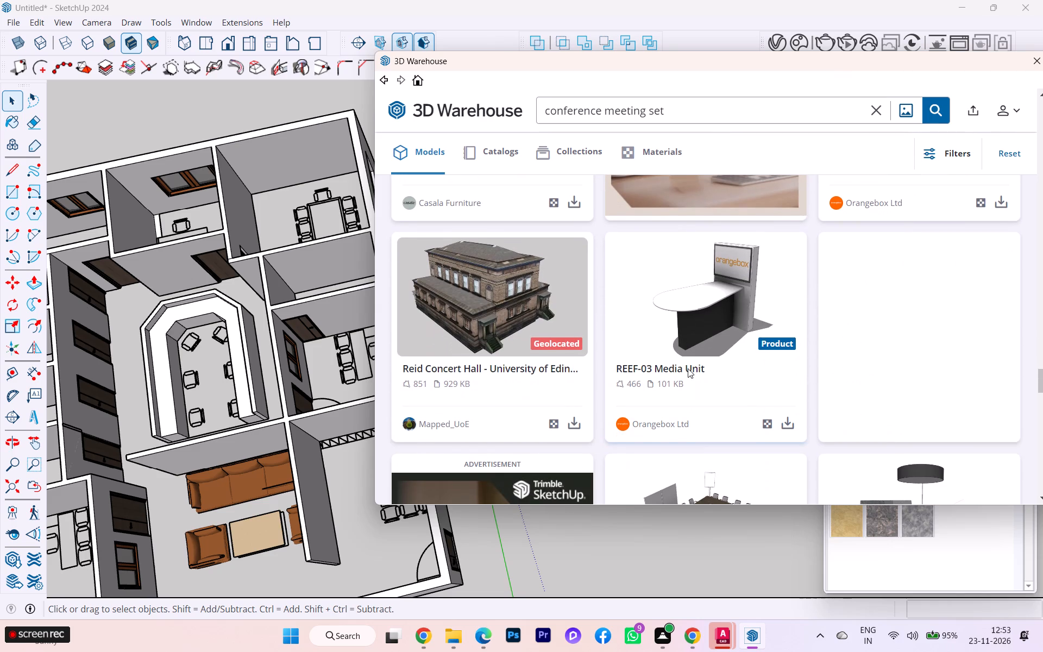
scroll(702, 350, "up", 2)
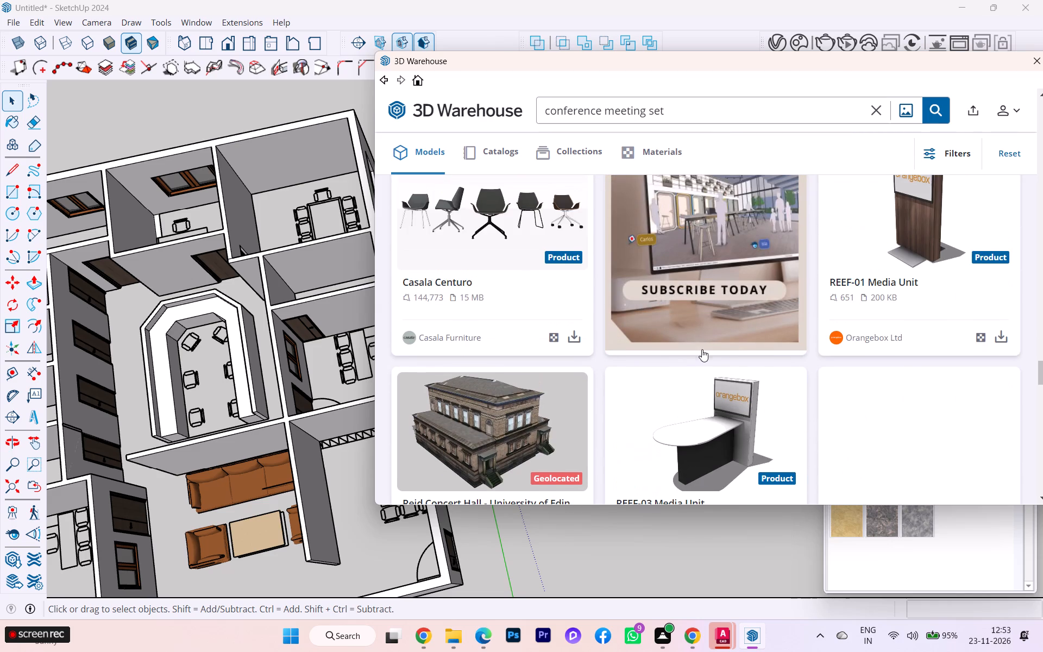
scroll(705, 347, "up", 3)
scroll(711, 346, "down", 5)
scroll(711, 346, "up", 3)
scroll(711, 346, "down", 1)
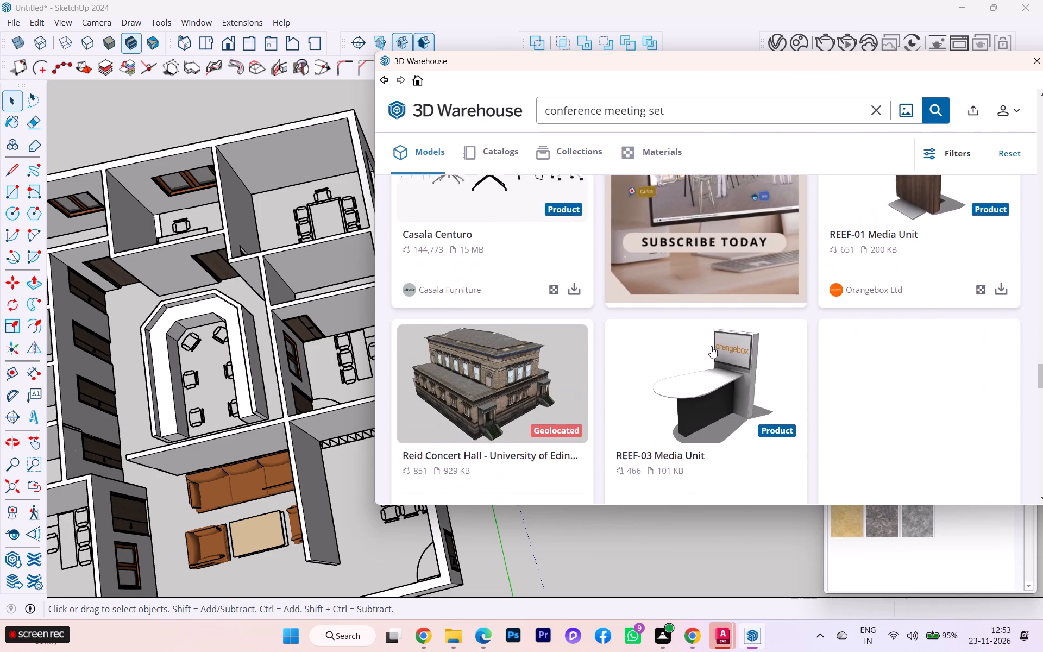
scroll(711, 346, "down", 8)
scroll(711, 346, "up", 1)
scroll(711, 346, "down", 2)
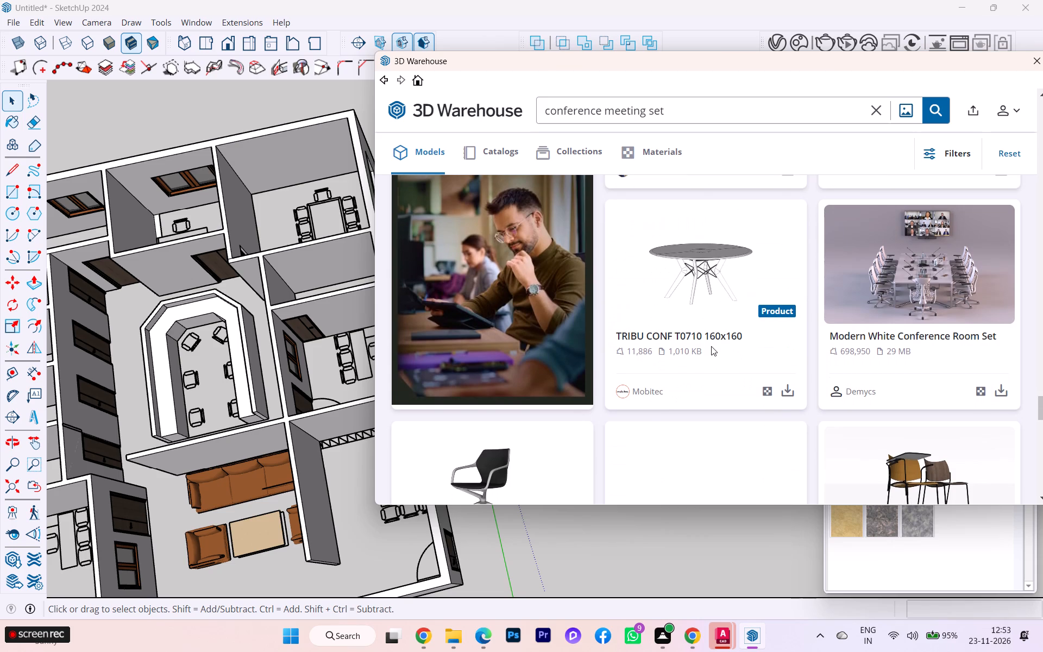
scroll(711, 346, "down", 2)
scroll(711, 346, "up", 4)
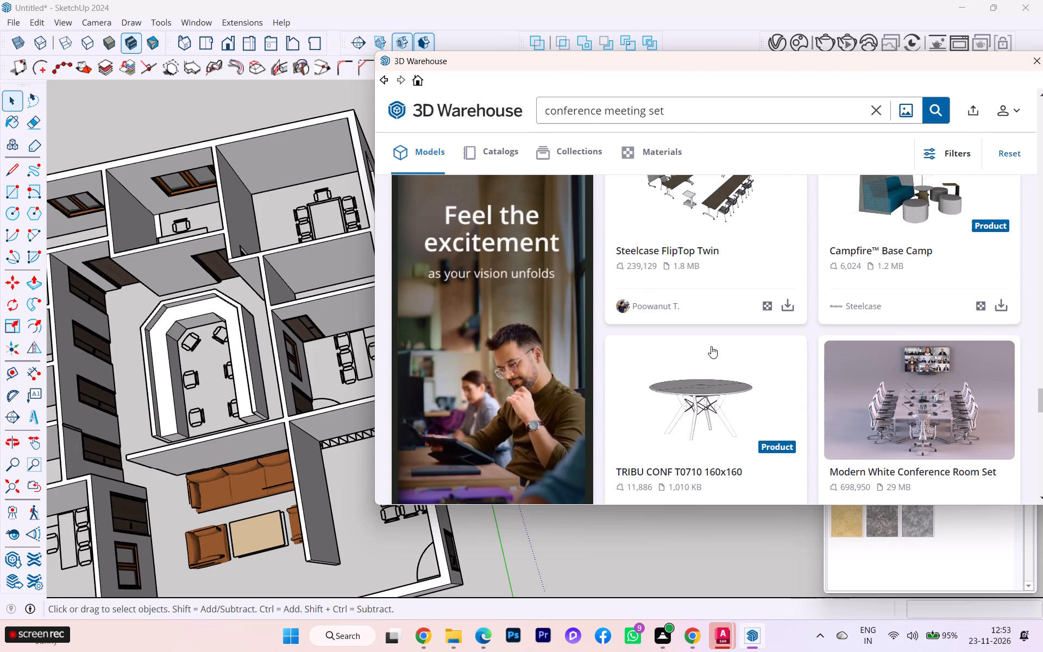
scroll(971, 417, "down", 2)
Download the Modern White Conference Room Set from 3D Warehouse directly into the model, declining the subscription offer.
left_click(1004, 397)
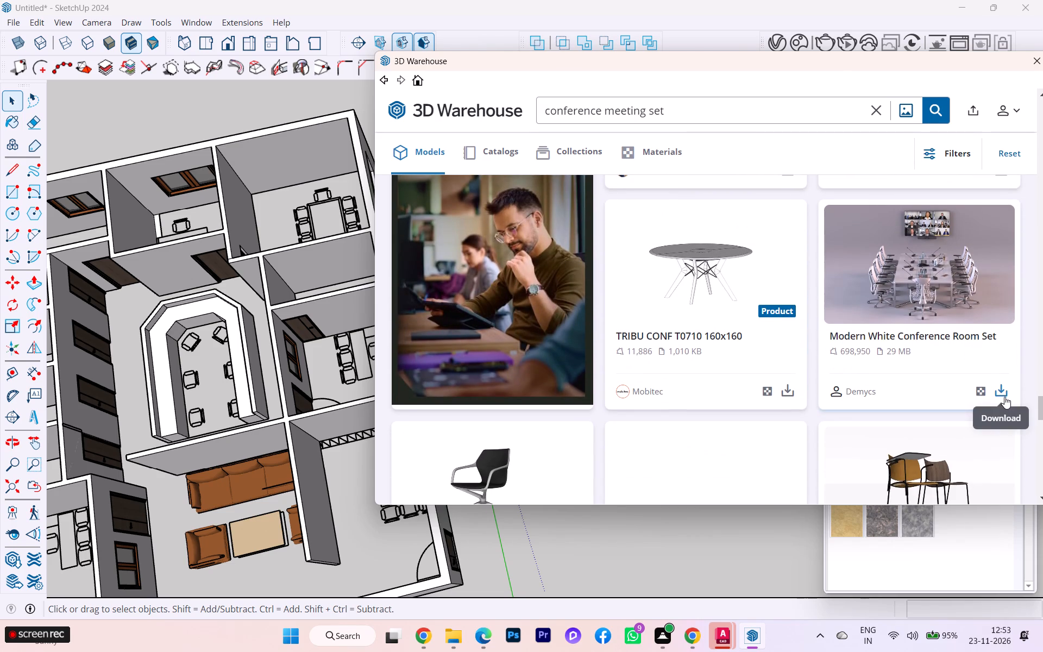
scroll(759, 294, "down", 4)
scroll(790, 355, "down", 2)
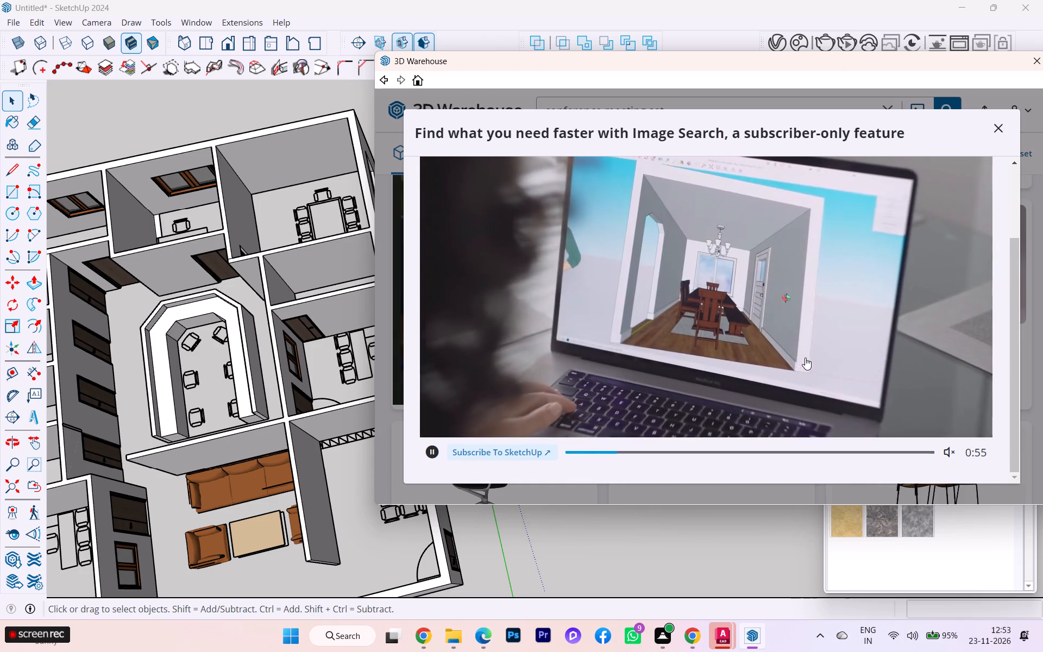
left_click(952, 407)
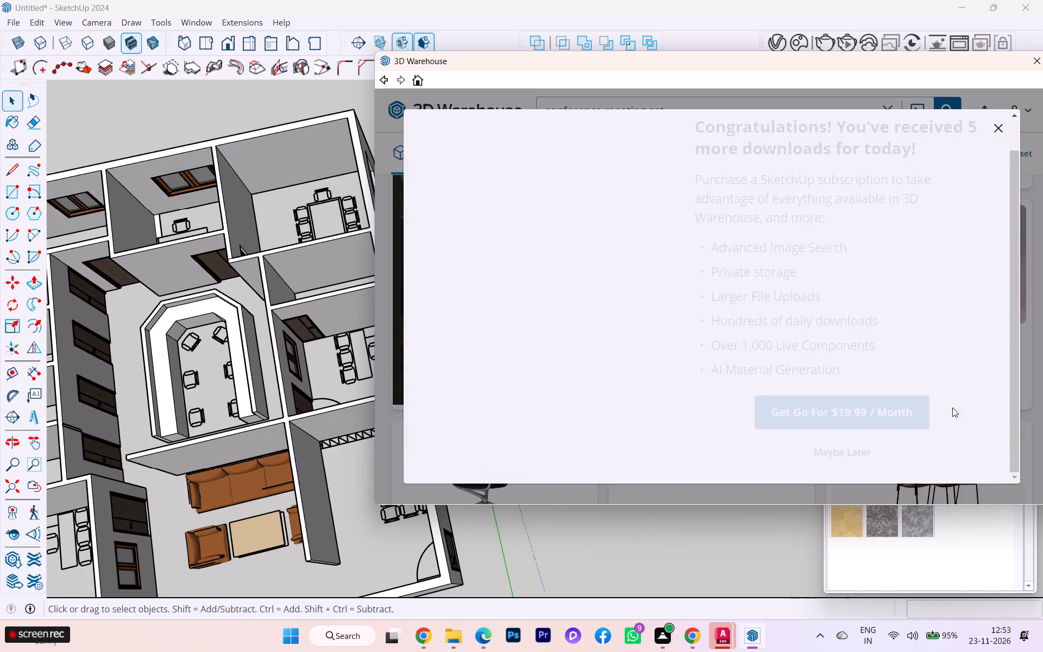
left_click(838, 456)
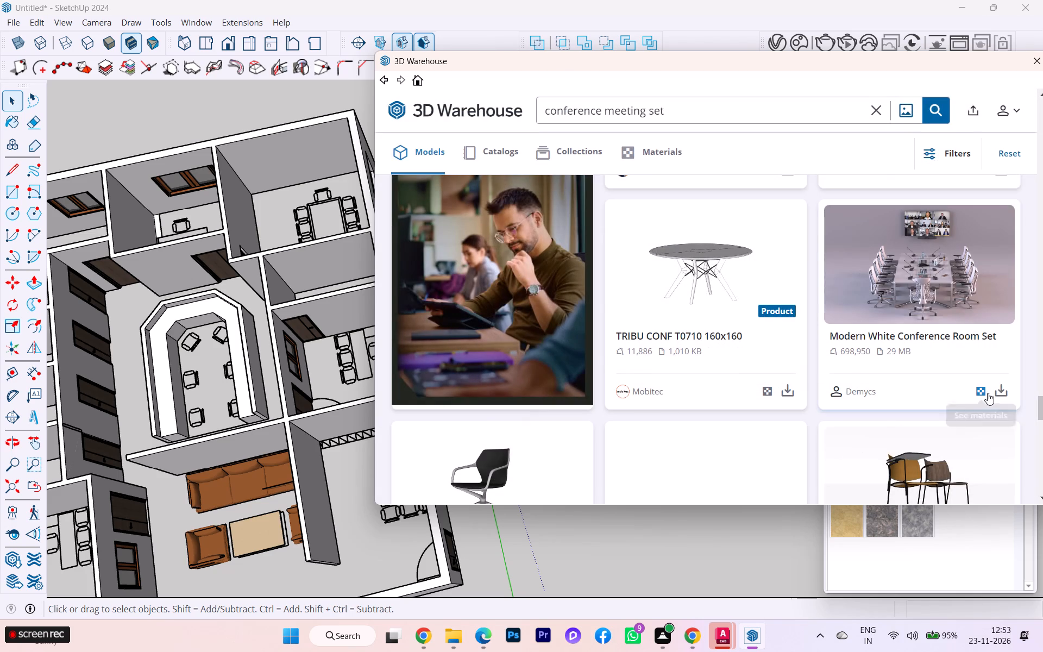
left_click(998, 393)
left_click(670, 294)
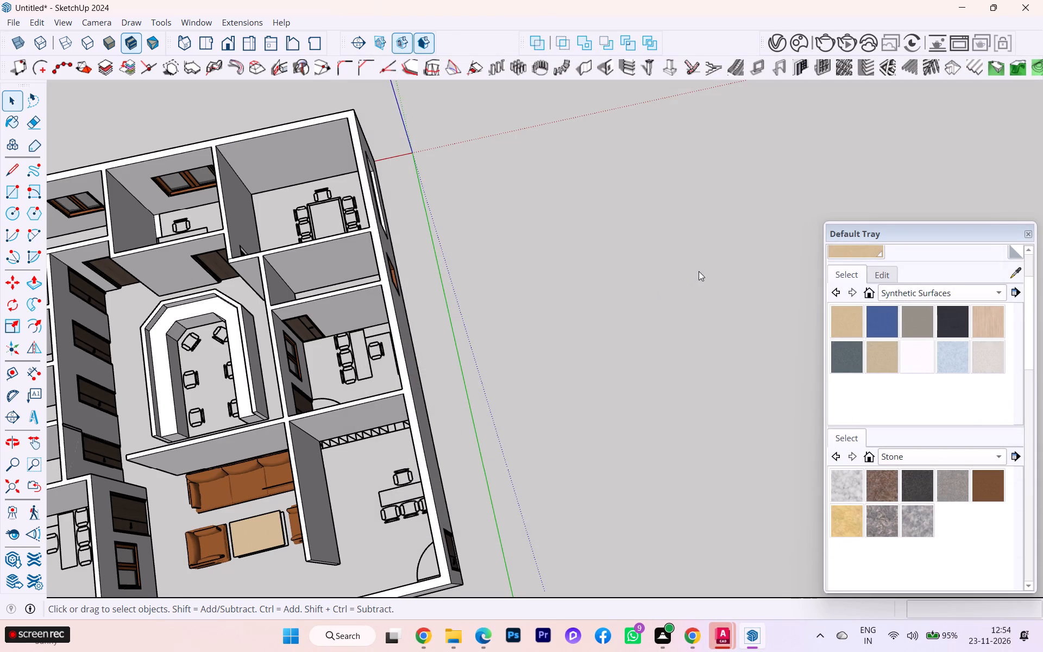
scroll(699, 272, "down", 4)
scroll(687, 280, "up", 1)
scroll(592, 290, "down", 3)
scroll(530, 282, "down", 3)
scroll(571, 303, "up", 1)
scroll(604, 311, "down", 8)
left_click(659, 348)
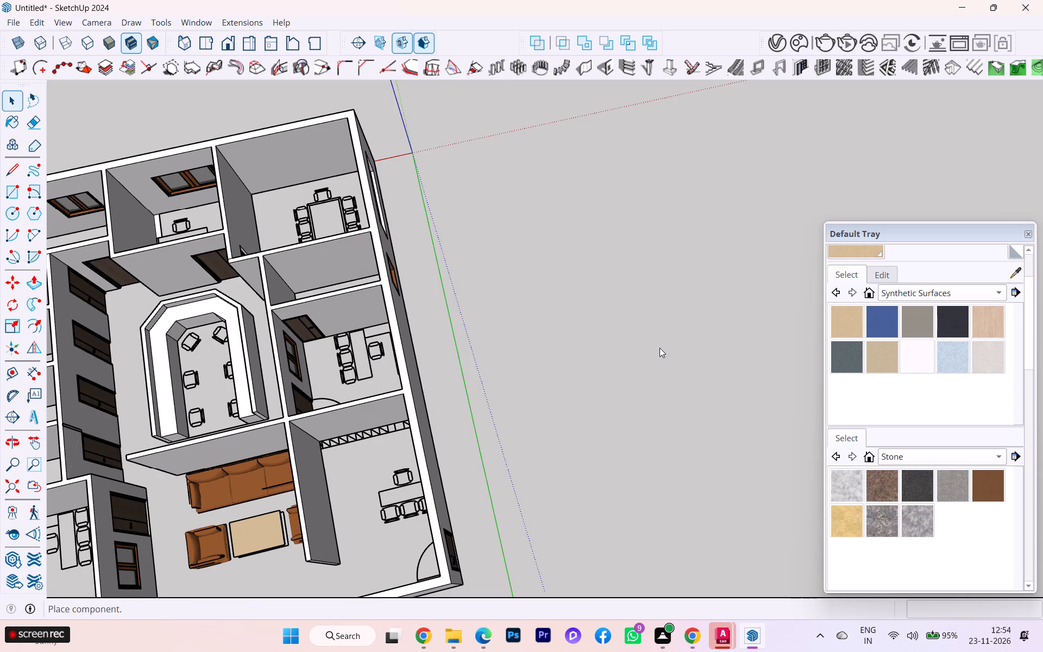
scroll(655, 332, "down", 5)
Place the downloaded conference room set in the corner meeting room, over the table and chairs drawn on its floor.
scroll(370, 214, "up", 3)
scroll(338, 203, "down", 1)
scroll(338, 203, "up", 8)
scroll(335, 227, "down", 4)
scroll(335, 231, "up", 1)
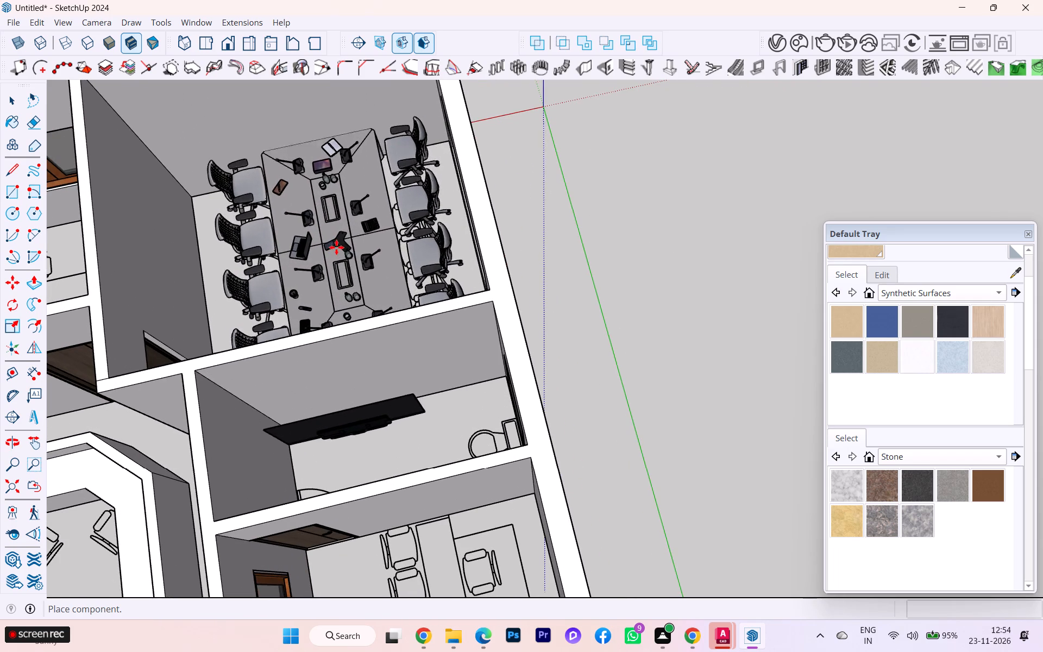
left_click(341, 254)
Move the conference set a little over 1 foot along the green axis, away from the washroom partition.
scroll(389, 250, "down", 2)
middle_click_drag(418, 253, 642, 256)
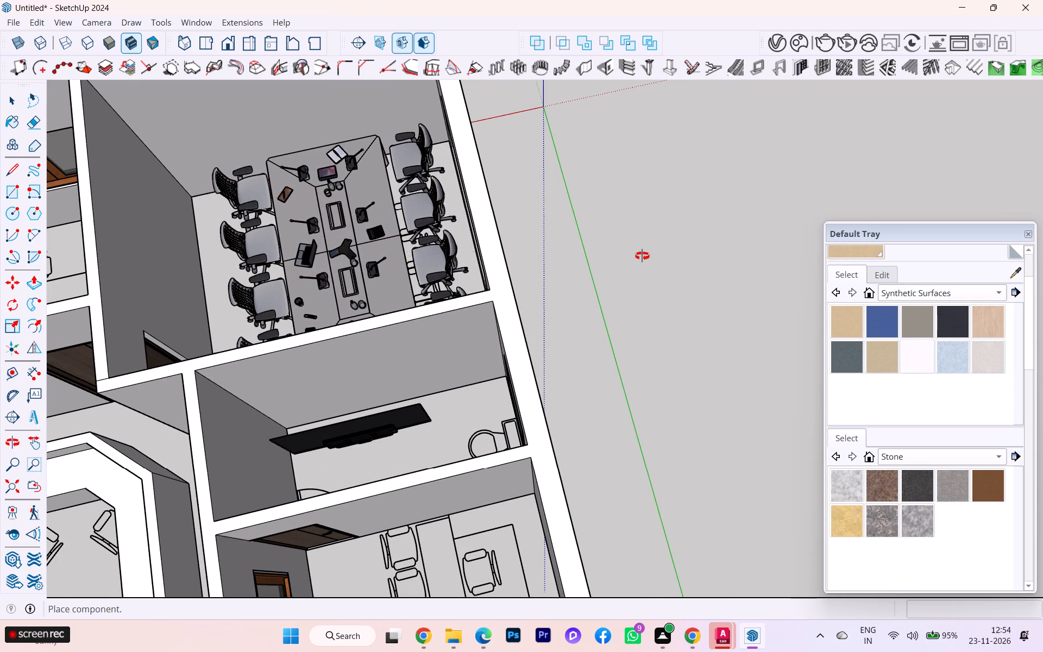
middle_click_drag(642, 256, 696, 252)
scroll(533, 241, "down", 1)
scroll(533, 241, "up", 4)
scroll(532, 242, "down", 2)
middle_click_drag(529, 243, 889, 143)
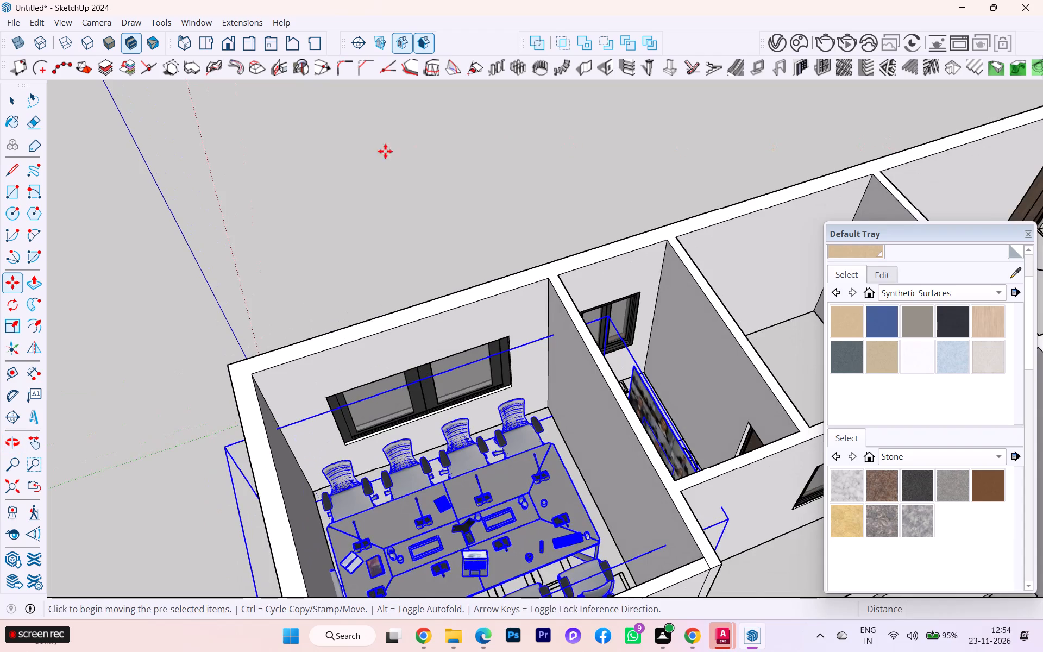
scroll(371, 158, "down", 2)
scroll(369, 163, "up", 2)
scroll(369, 167, "down", 1)
scroll(646, 352, "down", 2)
scroll(651, 353, "up", 1)
scroll(658, 354, "down", 1)
middle_click_drag(634, 343, 738, 324)
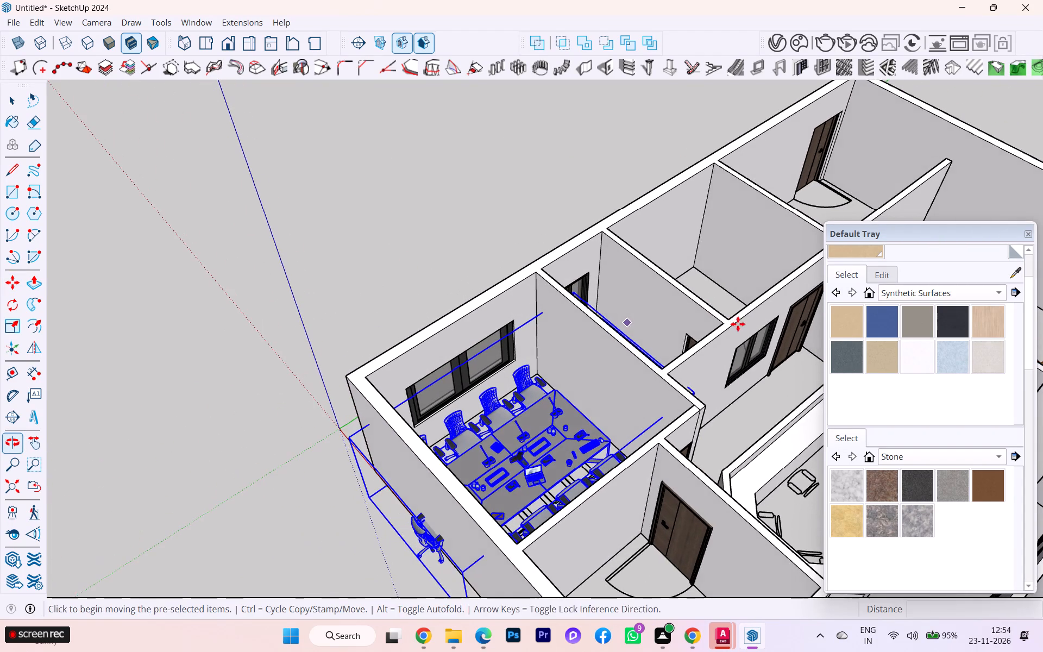
scroll(600, 418, "up", 3)
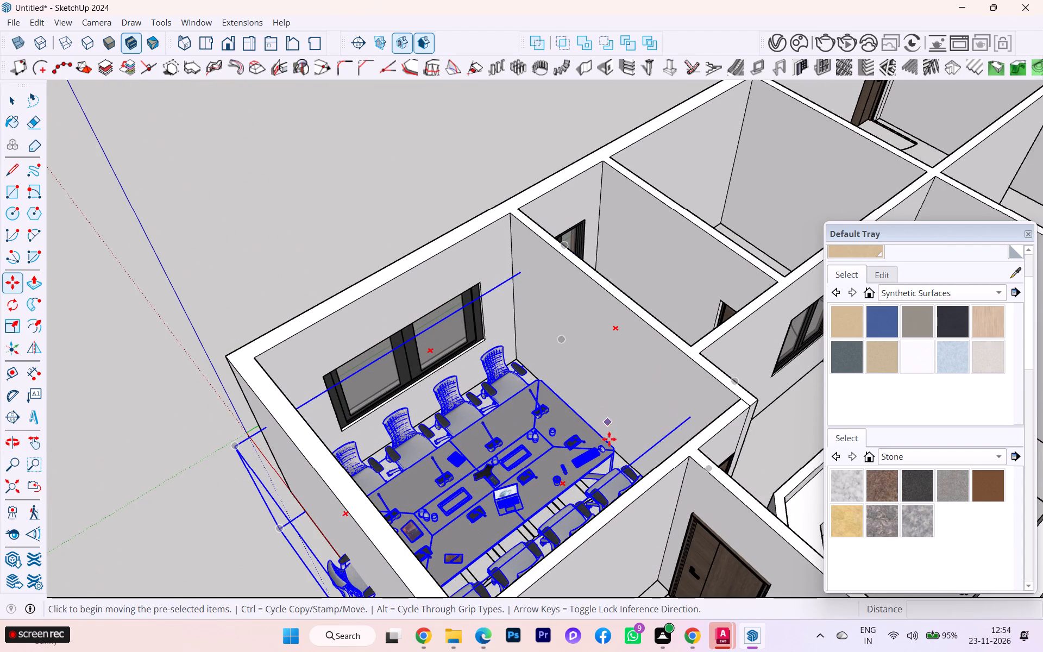
left_click(589, 478)
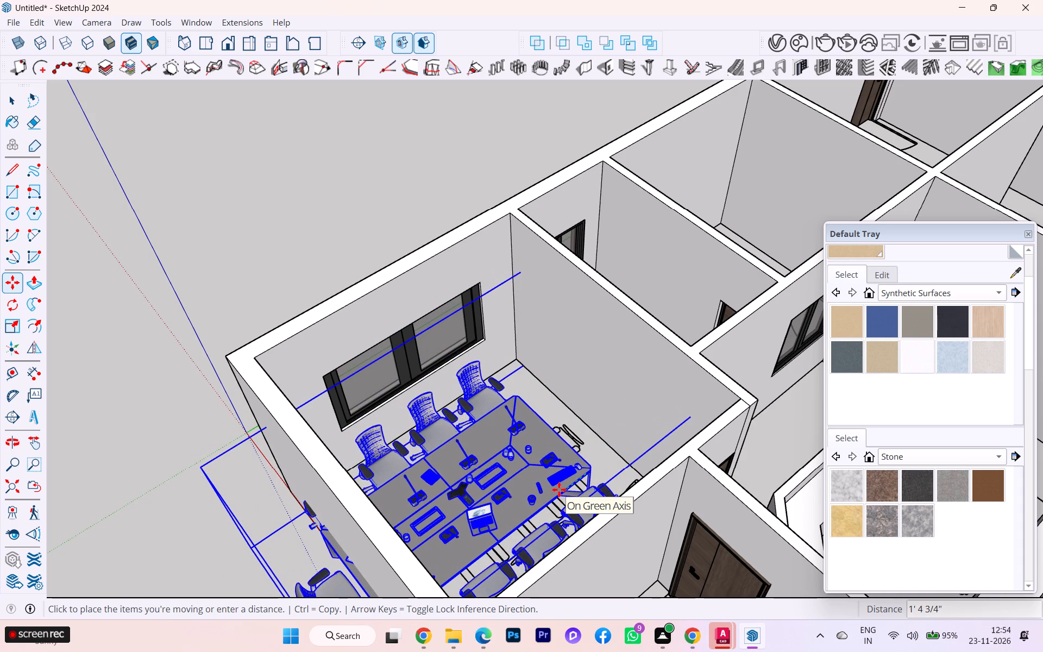
left_click(564, 488)
Scale the conference set by about 0.91 in green and 1.46 in blue, bringing its screen back to the meeting room's partition wall.
scroll(518, 460, "down", 1)
middle_click_drag(513, 461, 375, 559)
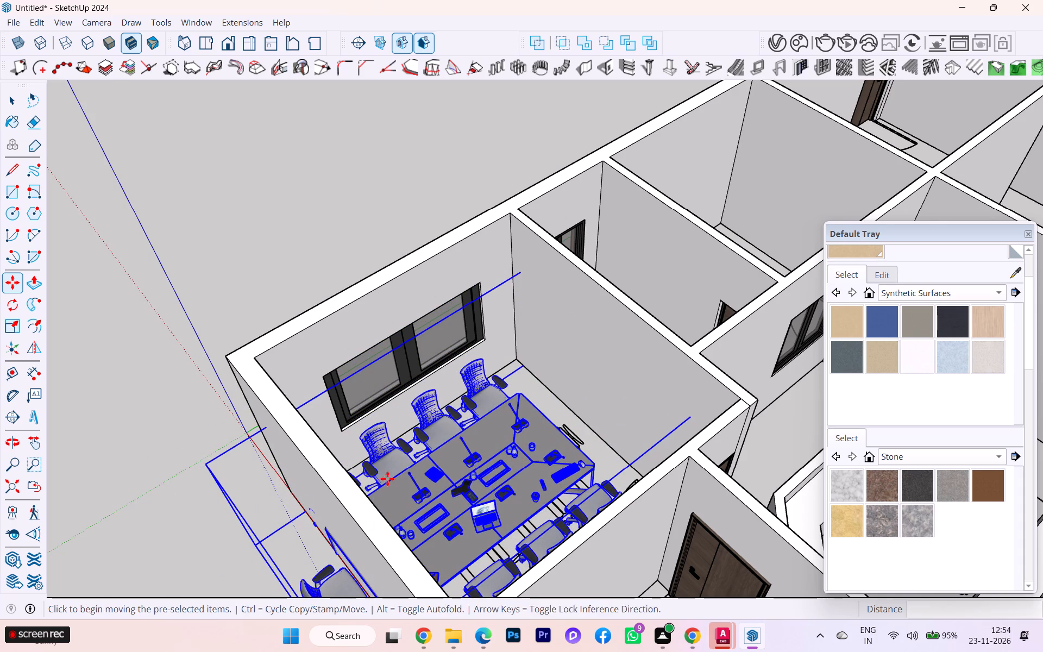
scroll(395, 468, "down", 3)
scroll(450, 356, "down", 6)
middle_click_drag(422, 443, 311, 555)
scroll(487, 360, "up", 5)
key("s")
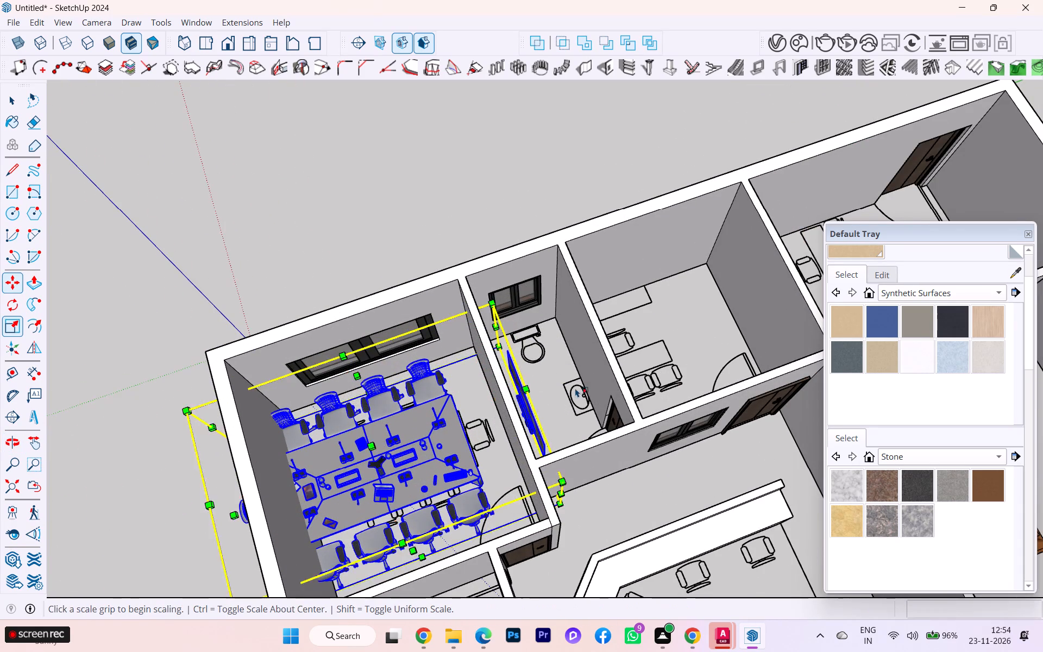
scroll(575, 388, "up", 3)
left_click(504, 390)
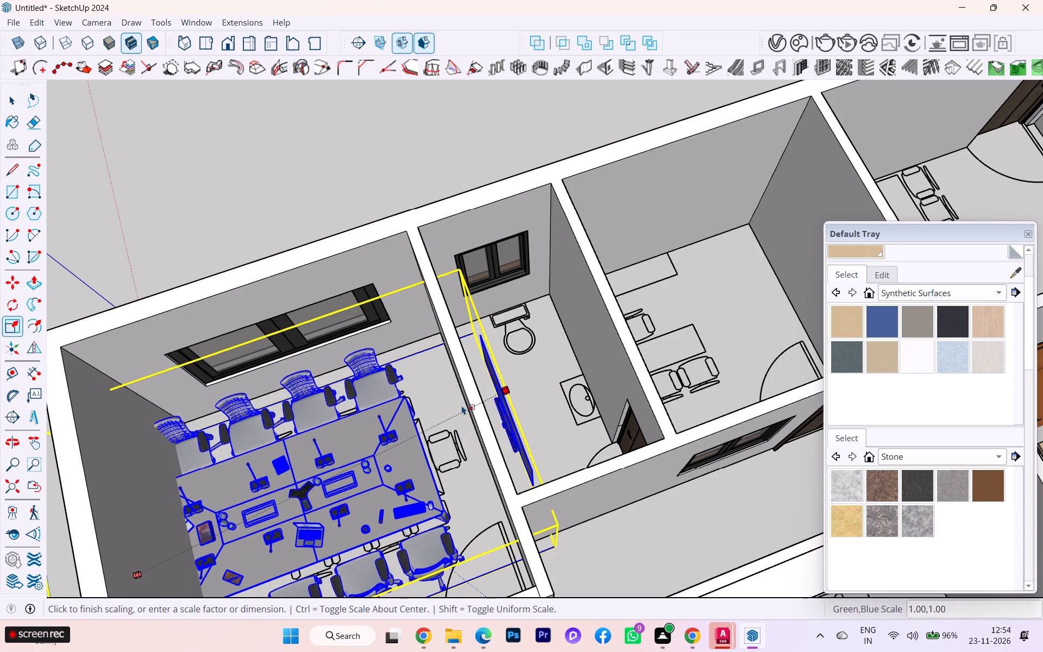
left_click(469, 403)
Lower the conference set about 1' 11 11/16" along the blue axis toward the meeting room floor.
scroll(597, 346, "down", 3)
middle_click_drag(640, 316, 765, 178)
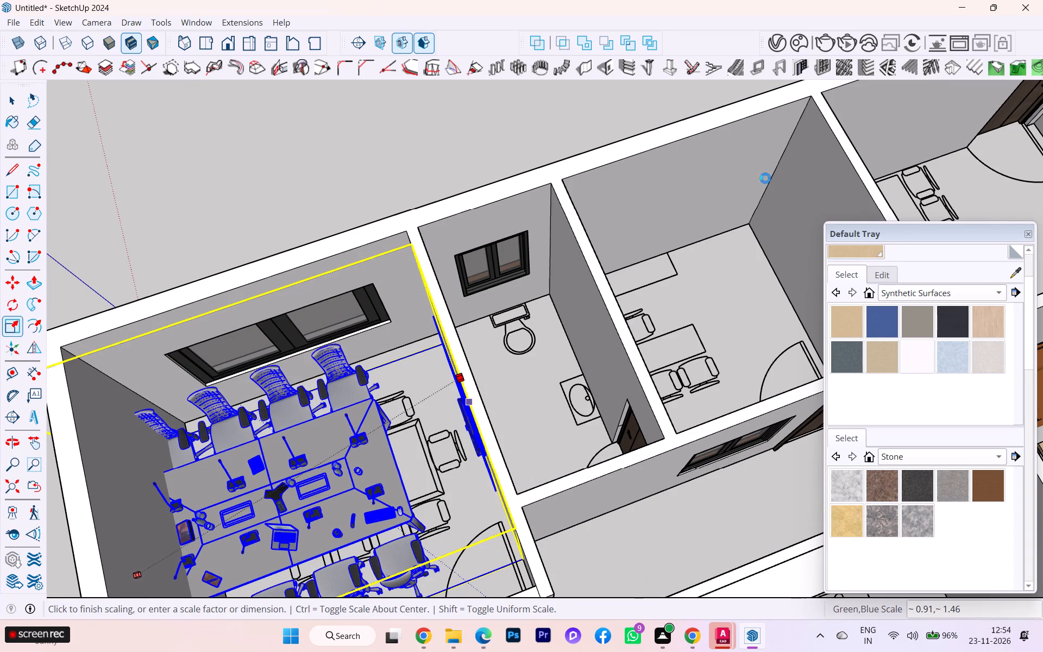
middle_click_drag(765, 178, 768, 176)
scroll(627, 225, "down", 3)
scroll(621, 238, "up", 1)
scroll(610, 249, "down", 1)
middle_click_drag(544, 305, 780, 308)
scroll(590, 318, "up", 4)
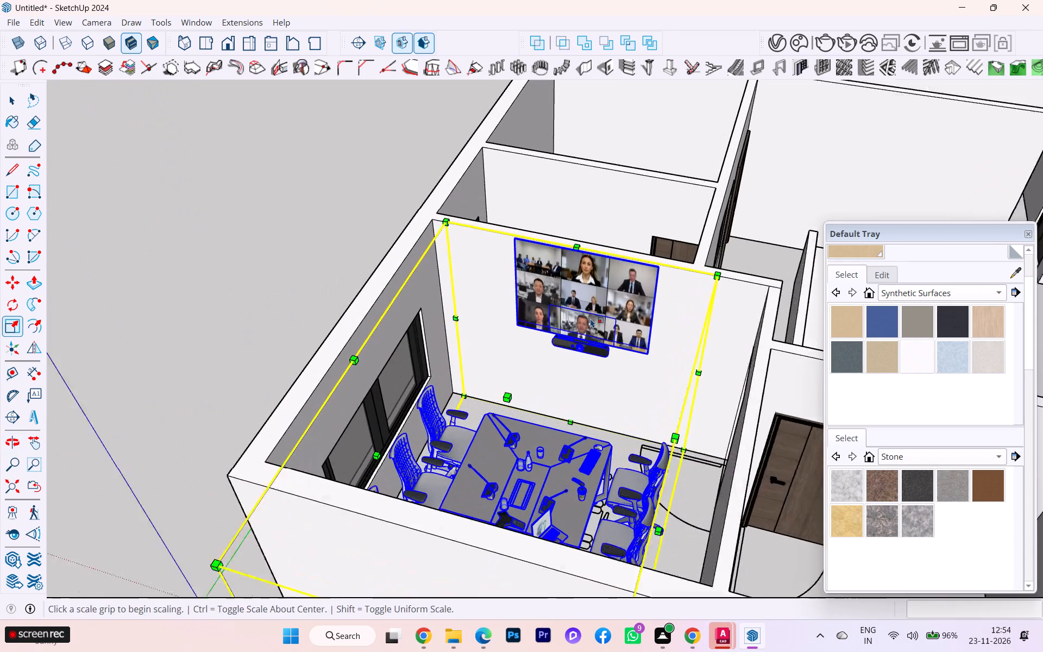
key("m")
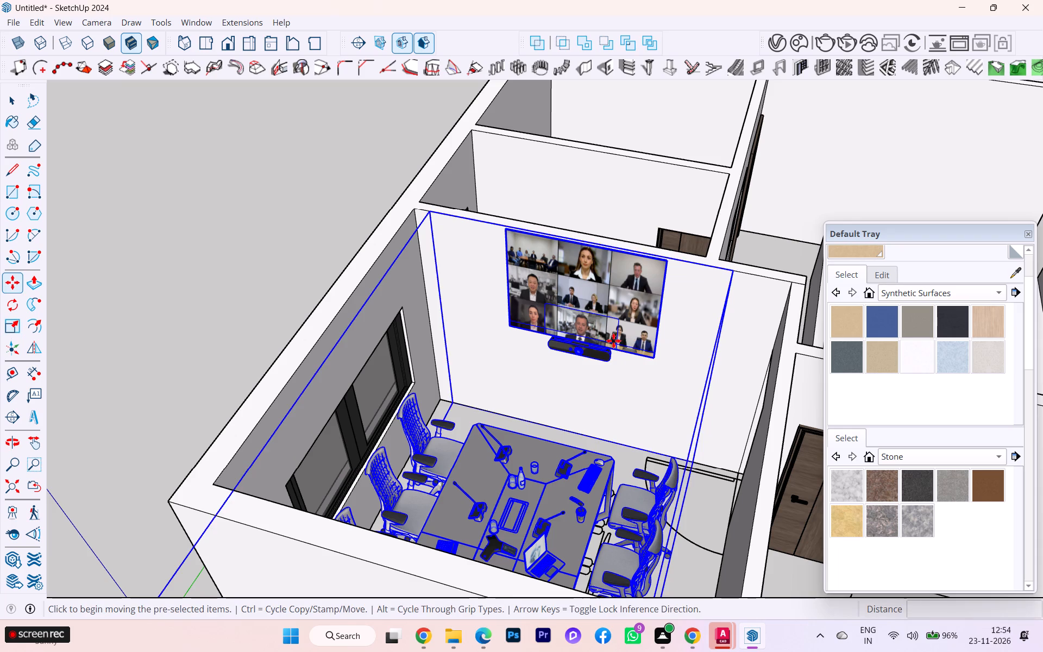
left_click(613, 341)
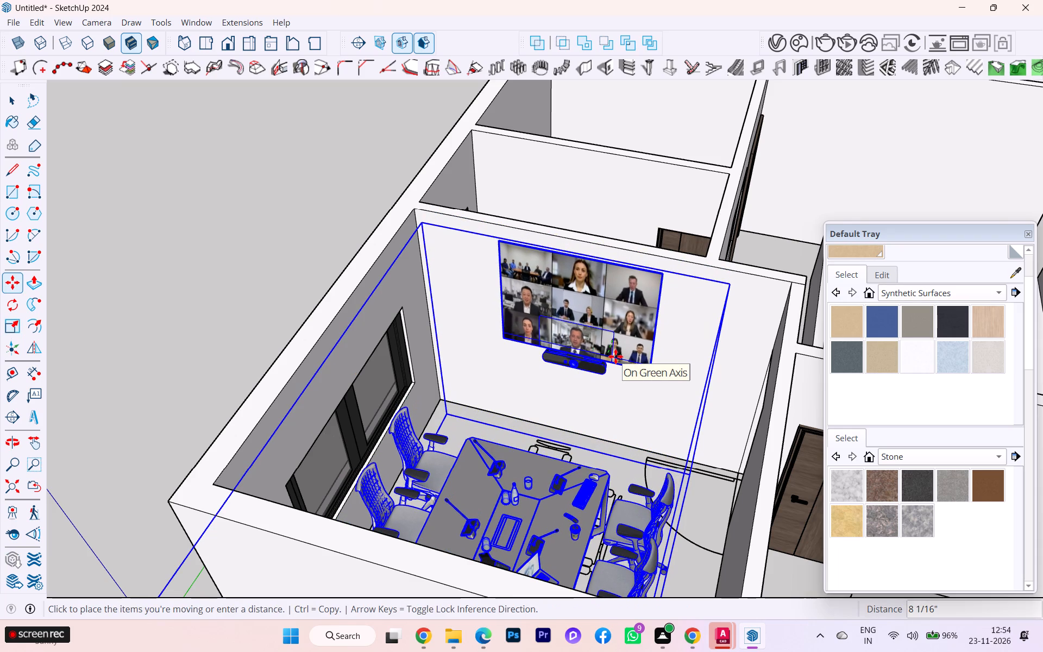
key("Up")
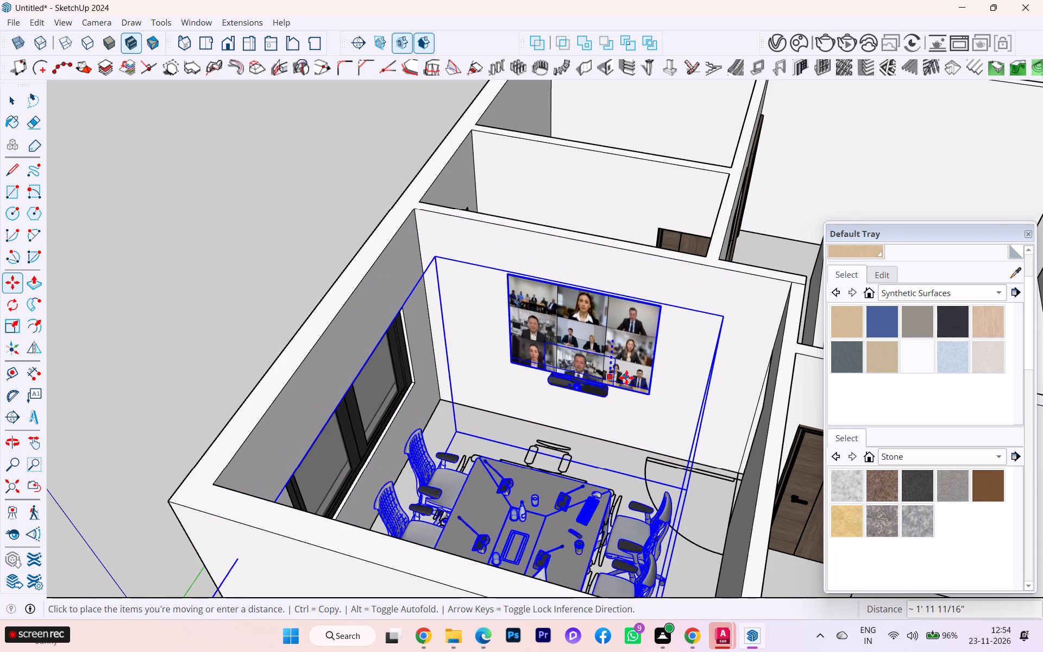
left_click(626, 378)
Examine how the table, chairs and wall screen fit in the meeting room relative to the walls, door and floor drawing.
middle_click_drag(552, 471, 297, 471)
scroll(527, 426, "down", 3)
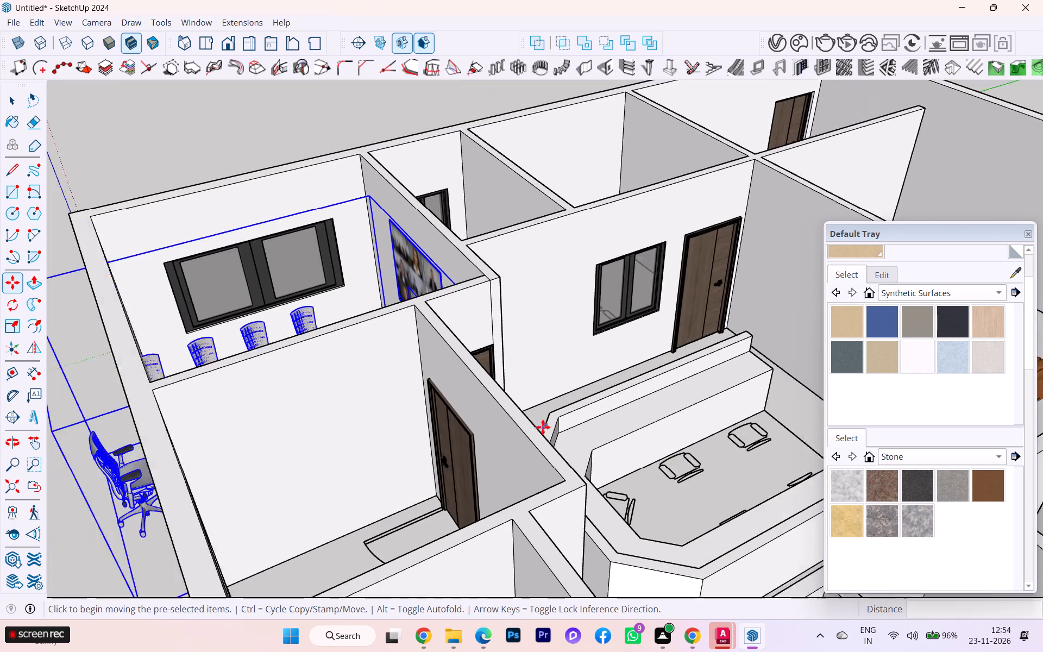
scroll(543, 427, "down", 1)
middle_click_drag(474, 482, 368, 570)
scroll(342, 331, "up", 1)
scroll(342, 331, "down", 3)
scroll(342, 331, "up", 1)
scroll(342, 331, "down", 1)
scroll(342, 331, "up", 4)
scroll(342, 331, "down", 1)
scroll(342, 331, "up", 5)
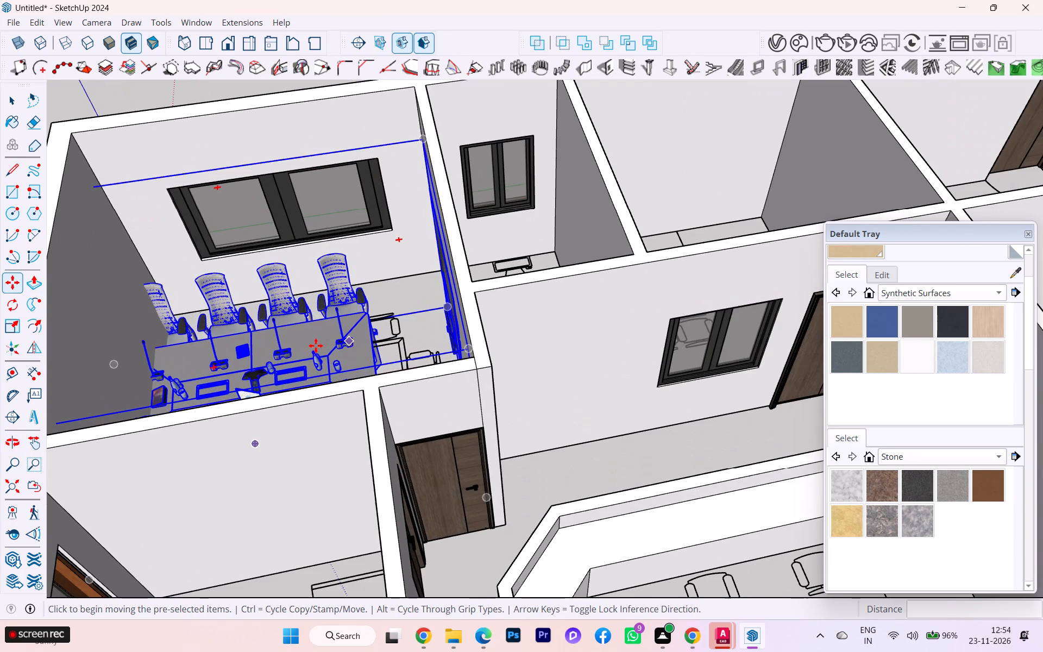
scroll(316, 346, "up", 3)
scroll(316, 352, "down", 1)
scroll(316, 353, "up", 9)
scroll(362, 348, "down", 4)
scroll(362, 347, "up", 1)
scroll(362, 347, "down", 3)
scroll(362, 347, "up", 3)
scroll(368, 344, "down", 1)
scroll(368, 344, "up", 3)
scroll(369, 344, "down", 1)
scroll(369, 344, "up", 1)
scroll(369, 344, "down", 1)
scroll(388, 369, "up", 6)
scroll(399, 391, "down", 1)
middle_click_drag(398, 396, 378, 541)
scroll(379, 470, "up", 1)
scroll(379, 470, "down", 1)
scroll(379, 469, "up", 6)
scroll(409, 430, "down", 1)
scroll(409, 430, "up", 7)
scroll(409, 435, "down", 1)
scroll(409, 436, "up", 4)
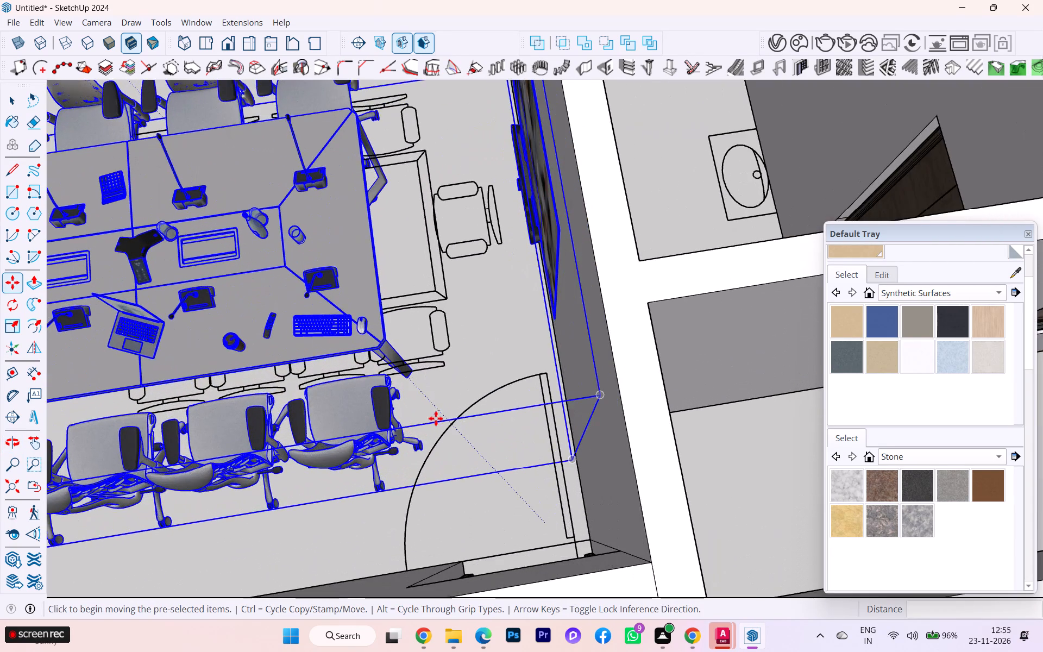
Fine-tune the conference set's position by a few inches so its screen sits against the face of the partition wall.
middle_click_drag(466, 403, 901, 223)
scroll(531, 466, "up", 2)
scroll(531, 469, "down", 2)
scroll(531, 469, "up", 1)
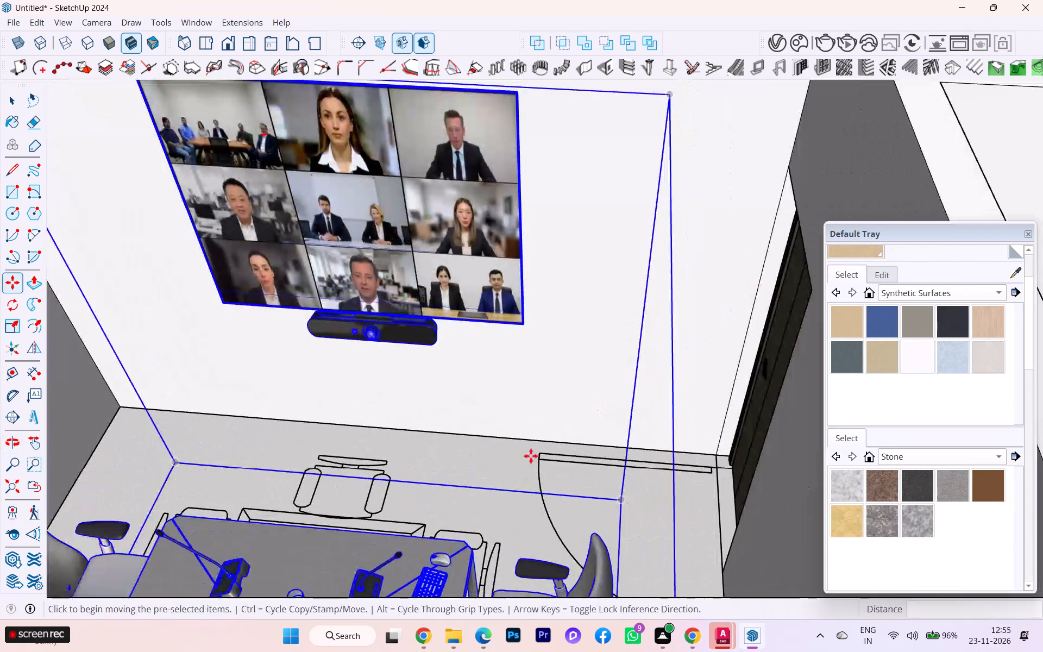
middle_click_drag(571, 438, 699, 382)
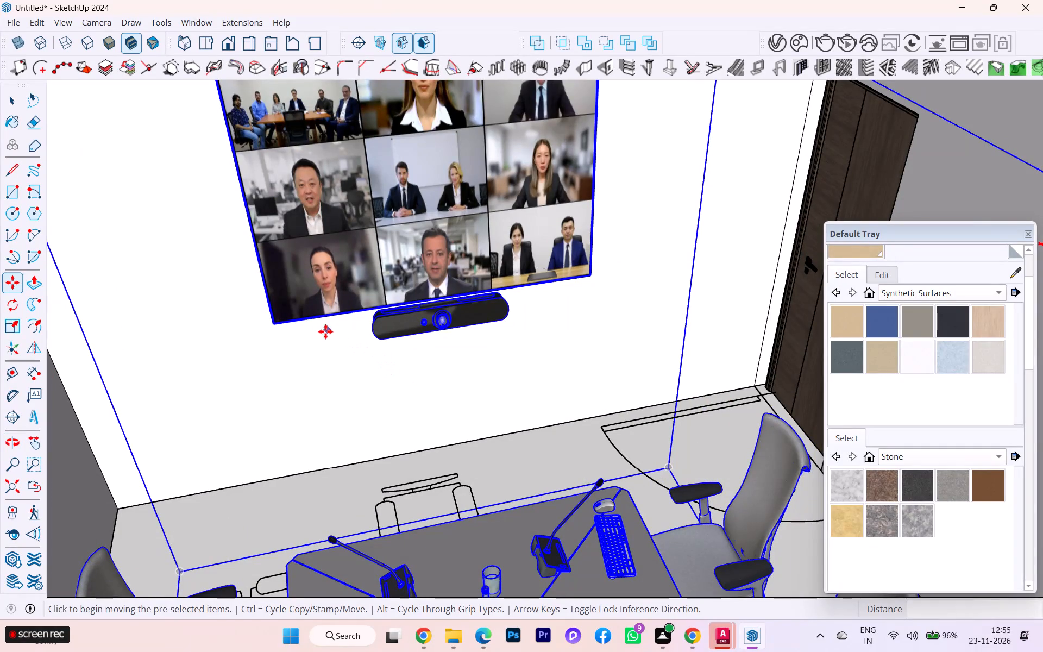
scroll(437, 421, "down", 3)
scroll(418, 416, "up", 1)
scroll(416, 415, "down", 2)
left_click(414, 491)
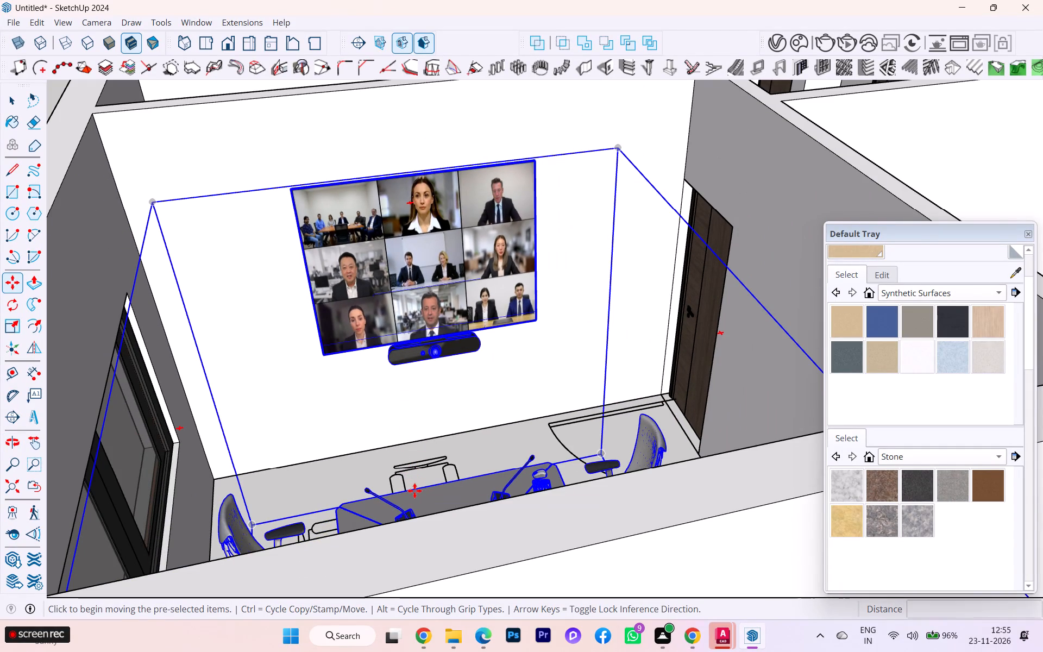
left_click(409, 485)
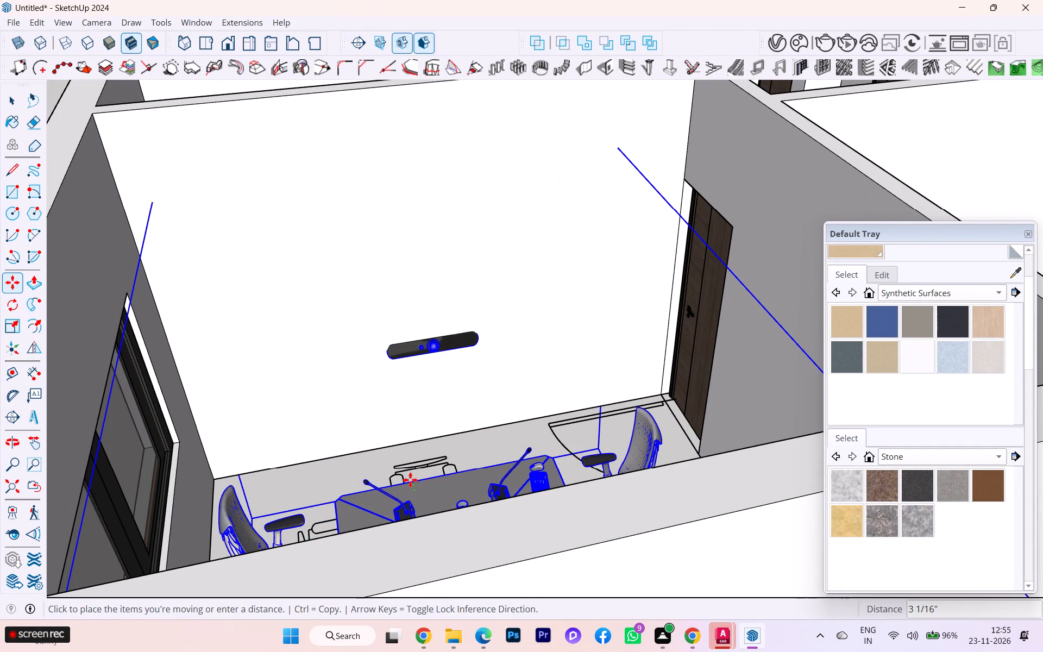
left_click(414, 485)
left_click(418, 494)
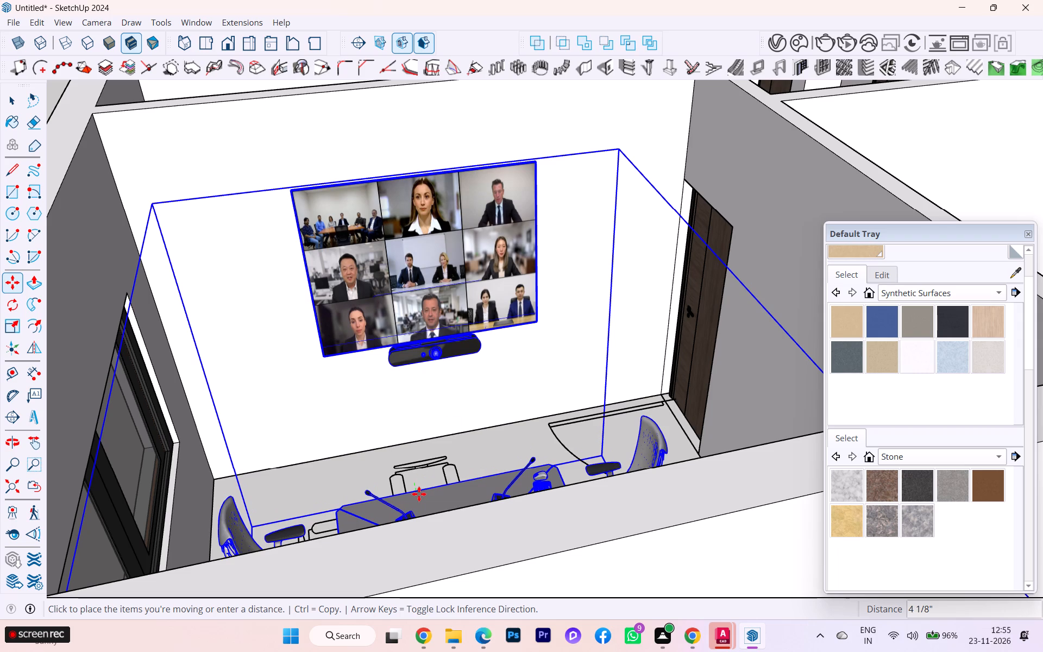
Open the conference set for editing and delete the end chair that stands outside the building's outer wall.
scroll(529, 346, "down", 4)
scroll(346, 239, "down", 7)
middle_click_drag(351, 279, 397, 374)
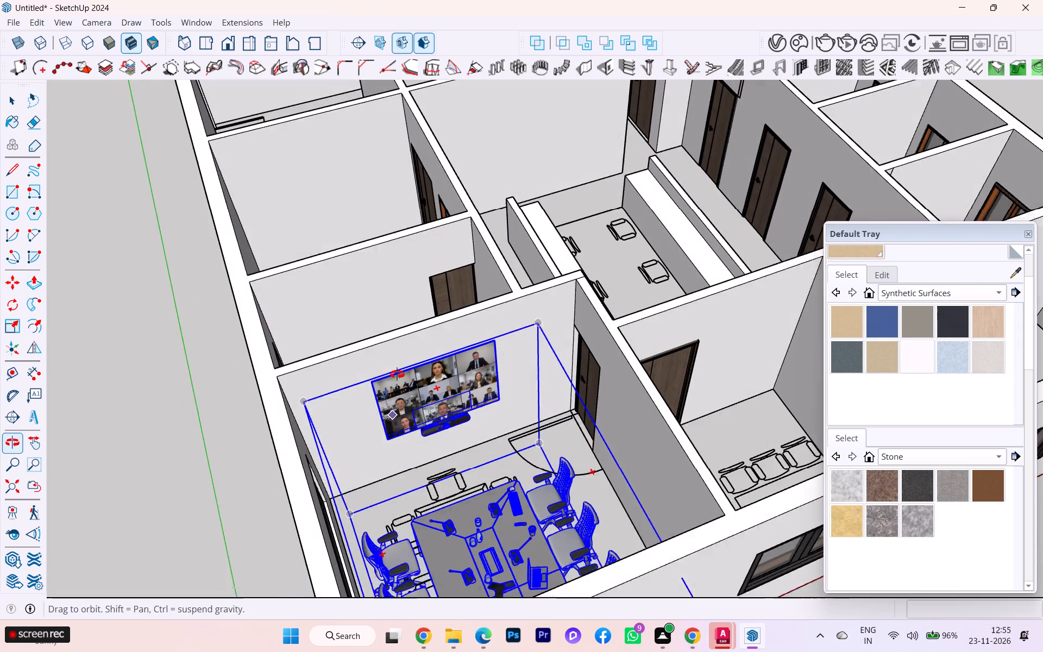
middle_click_drag(397, 374, 400, 376)
scroll(311, 316, "down", 3)
middle_click_drag(300, 314, 443, 322)
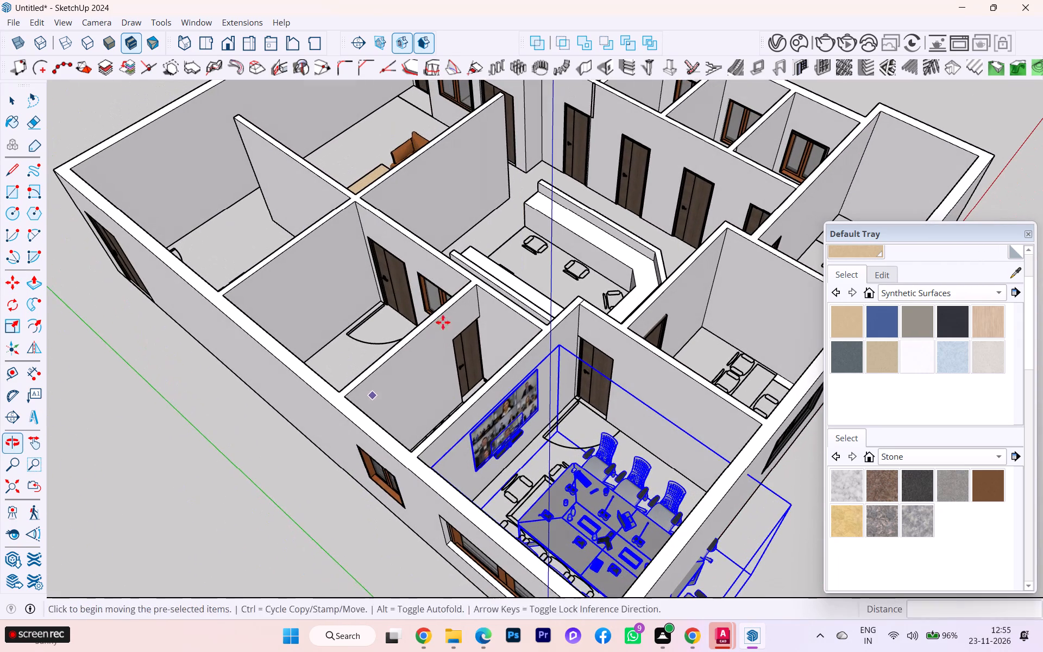
scroll(386, 317, "down", 6)
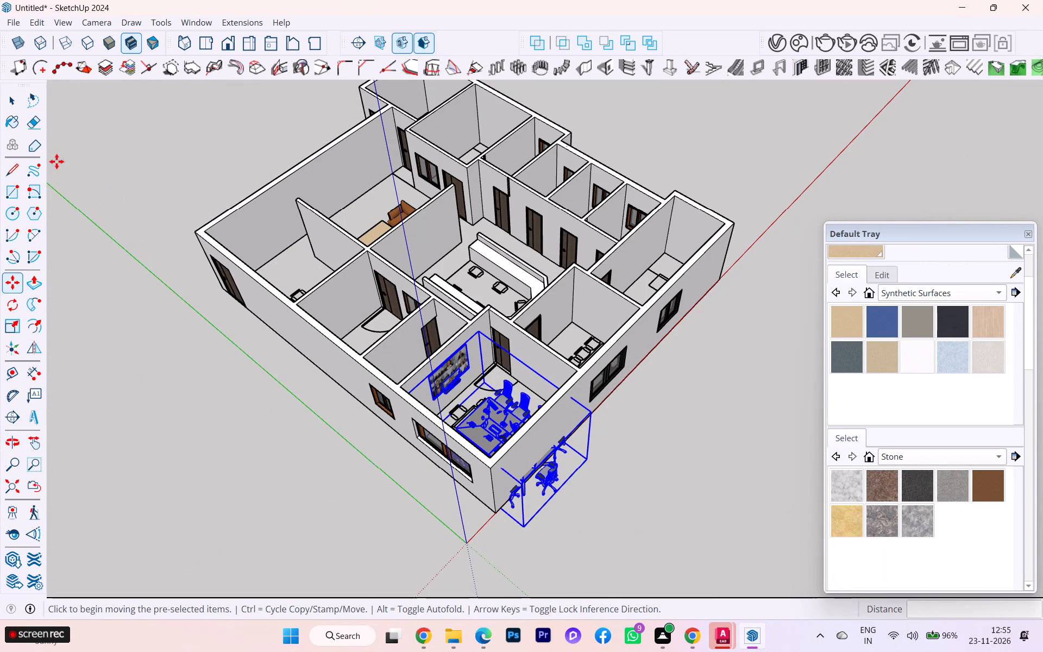
left_click(16, 101)
scroll(575, 443, "up", 4)
double_click(539, 486)
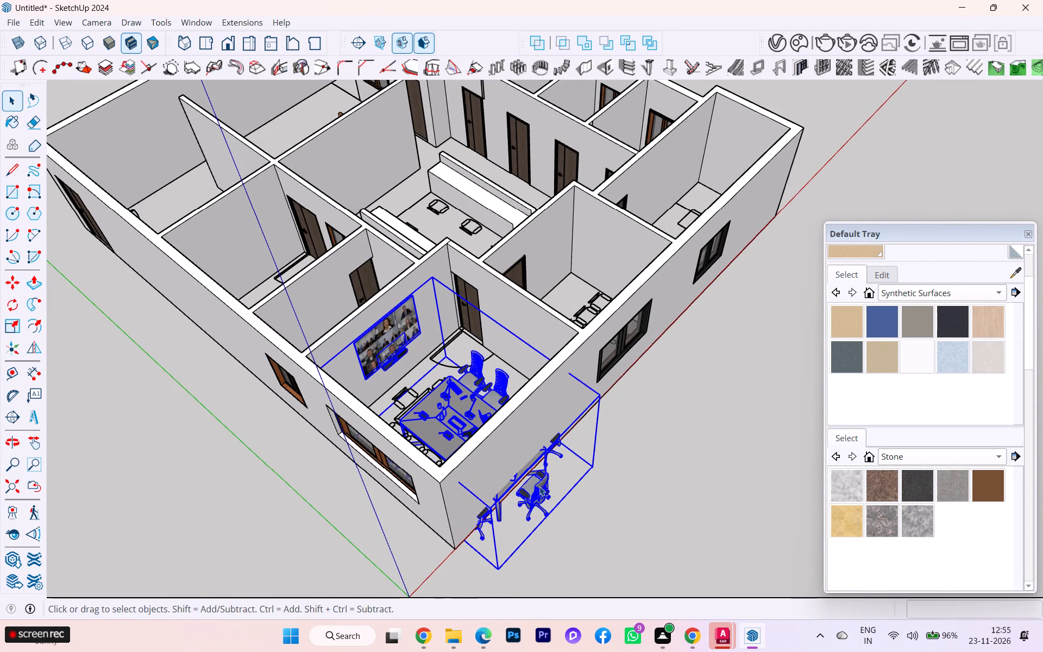
left_click(536, 492)
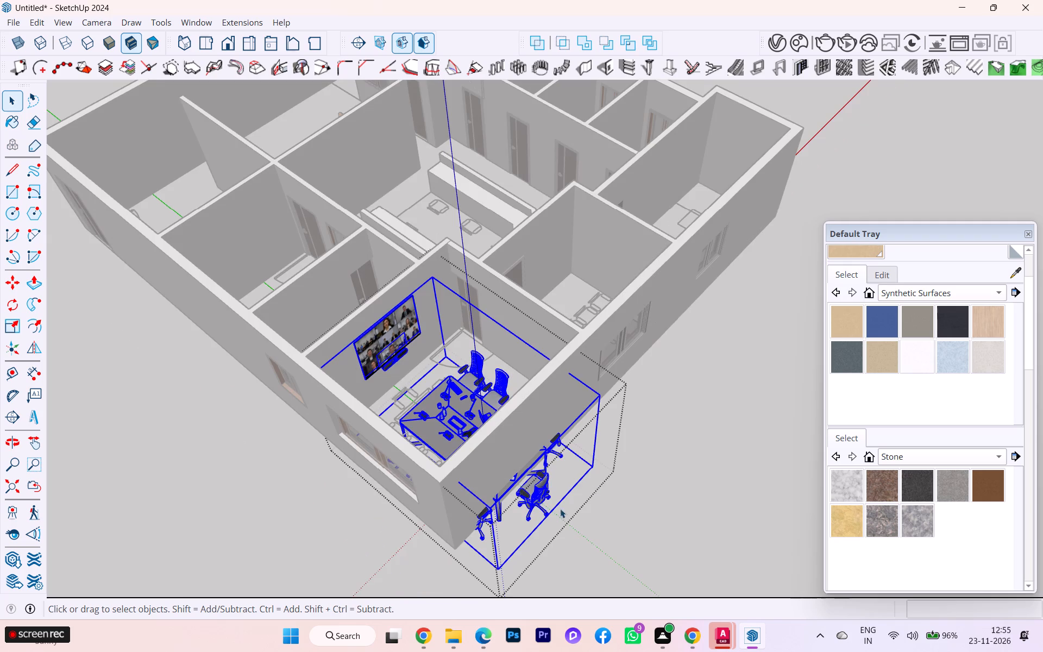
double_click(531, 495)
left_click(537, 493)
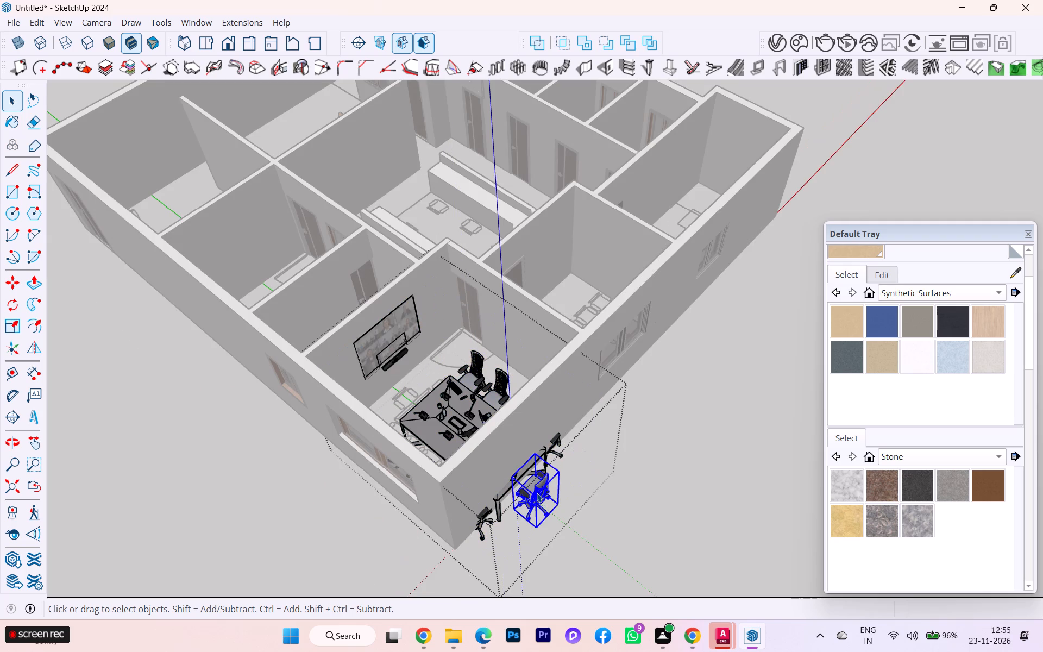
key("Pause")
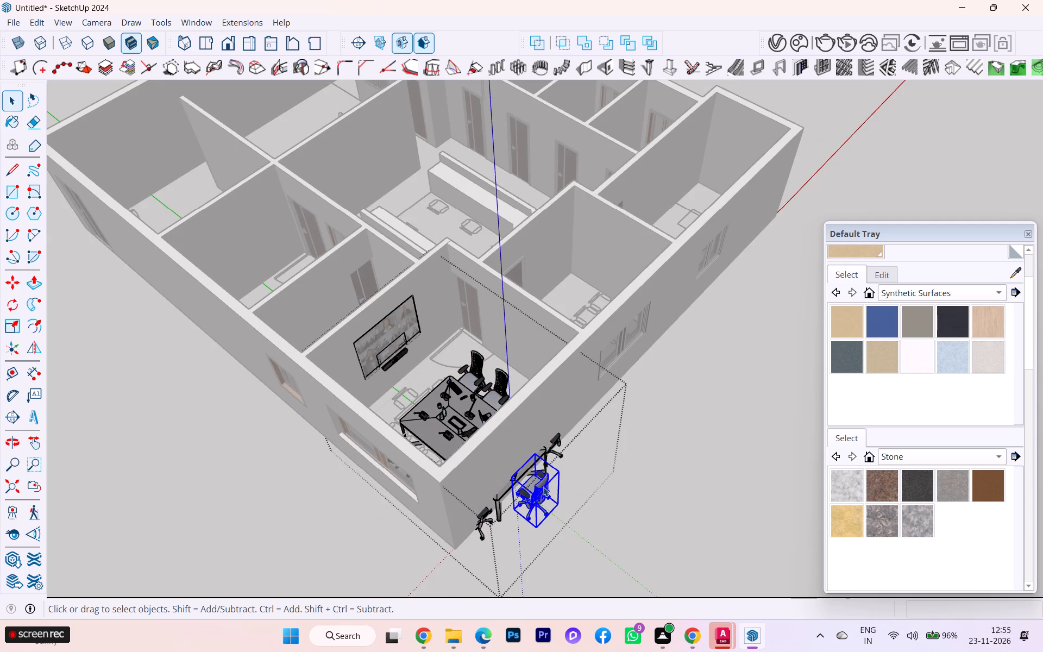
left_click(546, 486)
key("Delete")
left_click(645, 462)
Inside the conference set, select the table, its accessories and all eight chairs and move them about 1' 4 7/8" toward the wall screen.
scroll(501, 473, "down", 2)
middle_click_drag(559, 471, 736, 453)
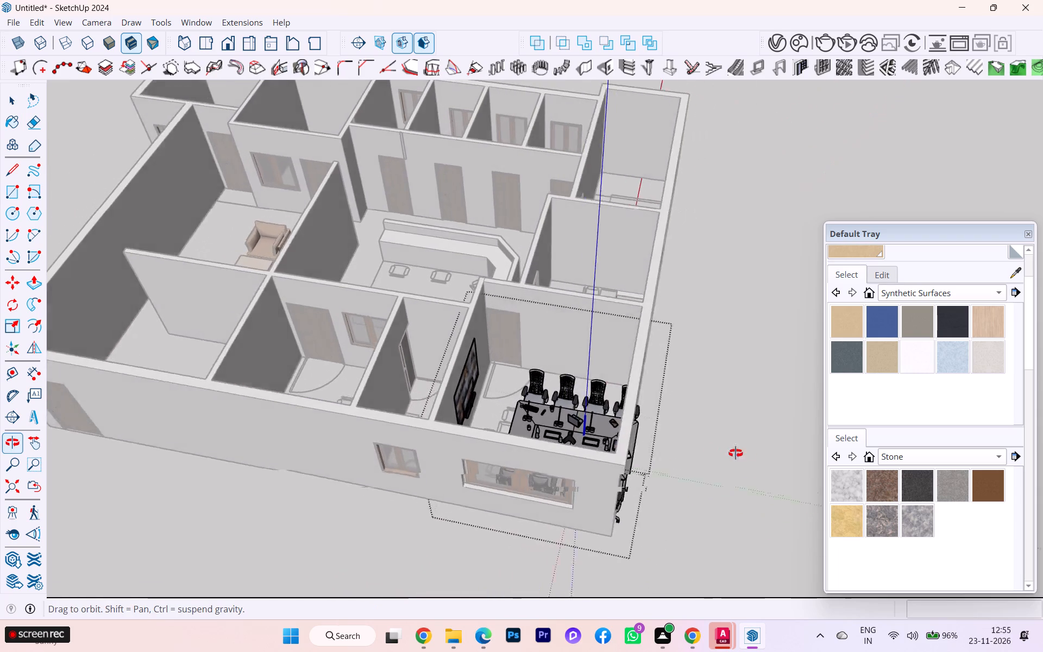
middle_click_drag(736, 453, 768, 455)
left_click(561, 425)
double_click(539, 410)
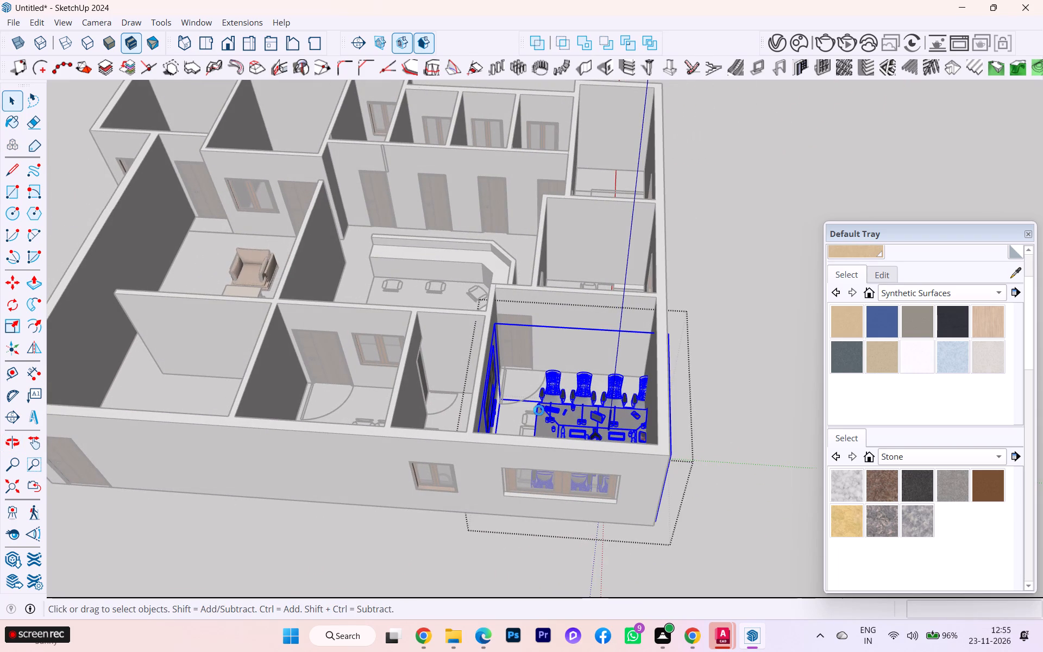
left_click(540, 410)
scroll(553, 417, "down", 1)
middle_click_drag(554, 432, 553, 476)
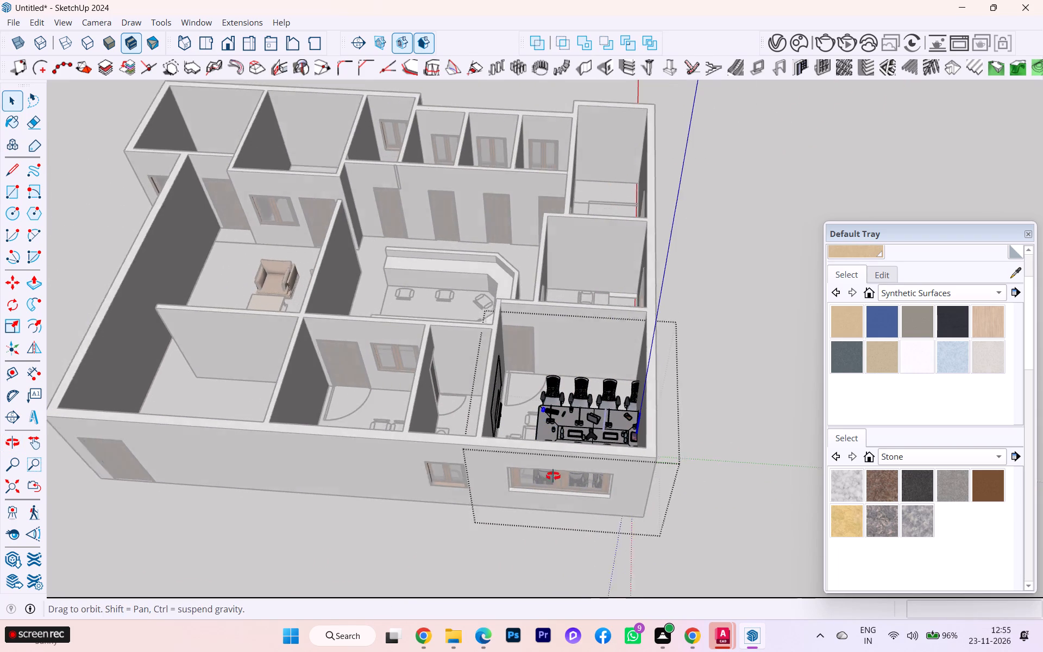
middle_click_drag(553, 476, 566, 528)
scroll(523, 450, "up", 2)
left_click(520, 425)
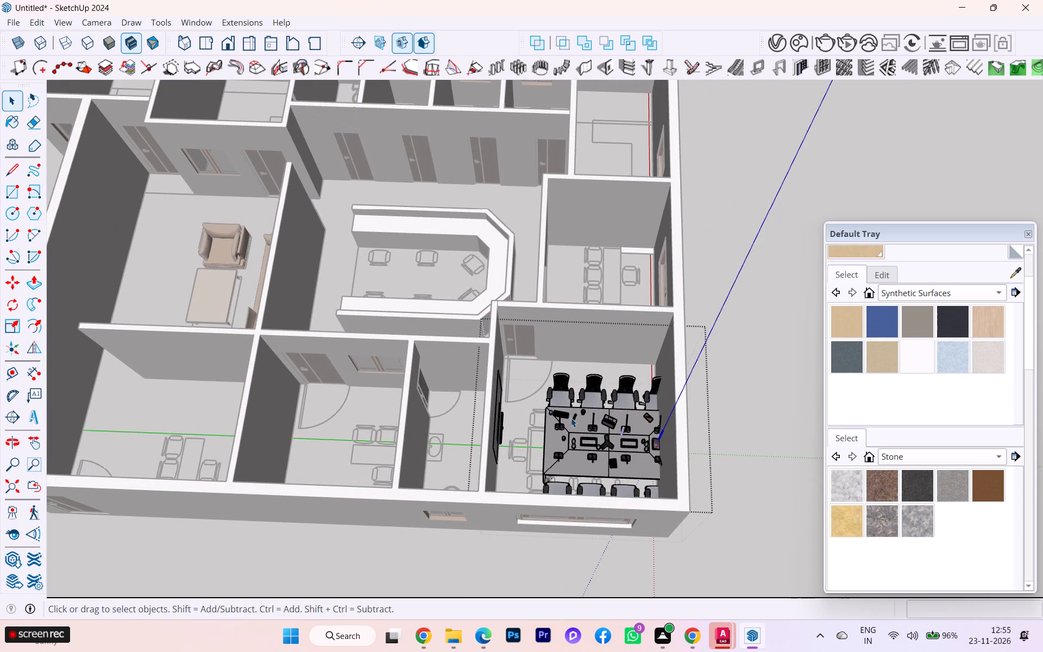
left_click_drag(542, 363, 716, 612)
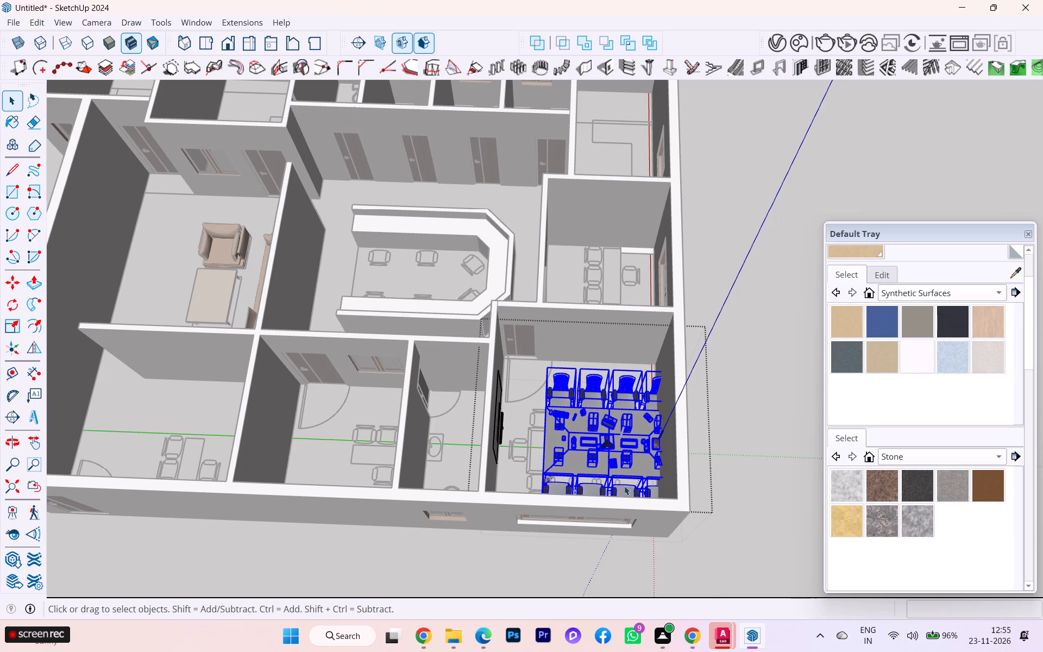
key("m")
scroll(628, 490, "up", 4)
left_click(614, 473)
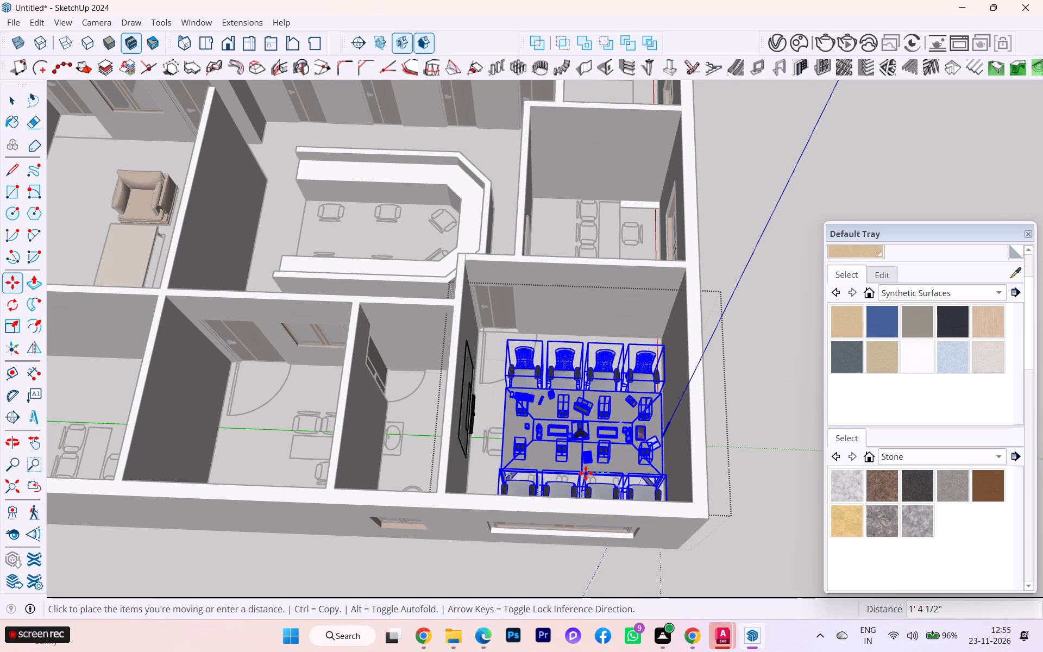
left_click(585, 473)
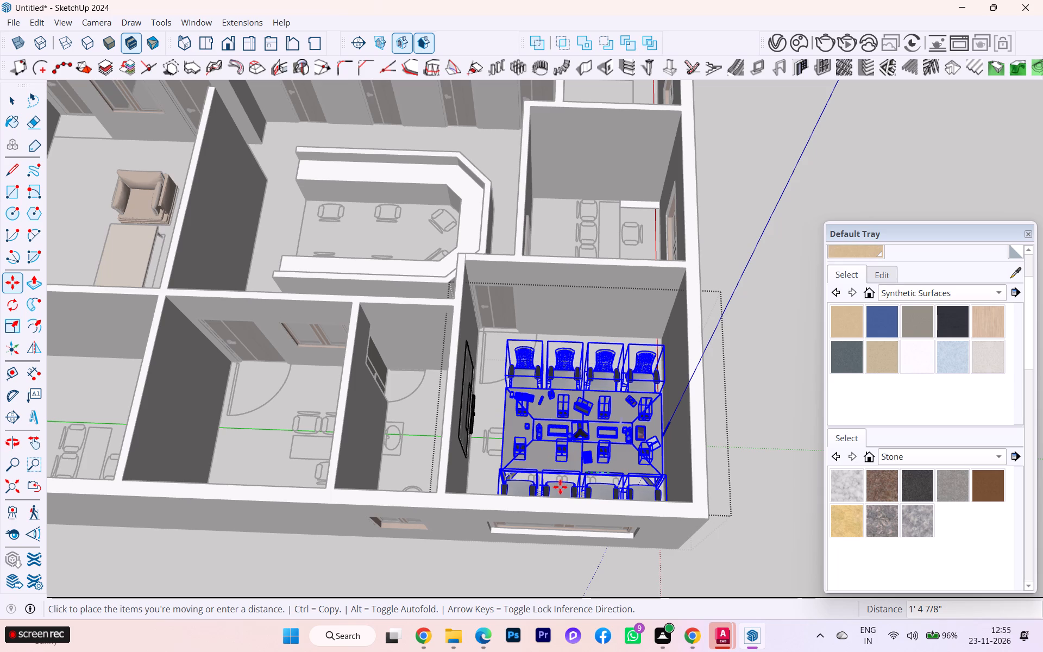
Scale the selected table and chairs along the red axis to about 0.69, pulling them inside the window wall.
key("s")
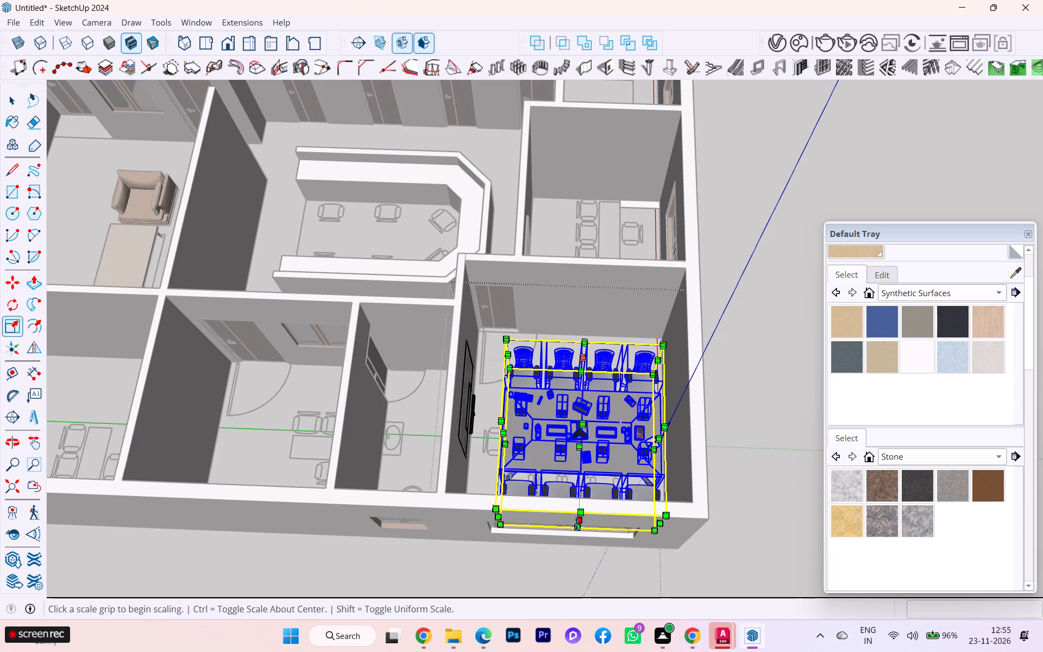
left_click(576, 524)
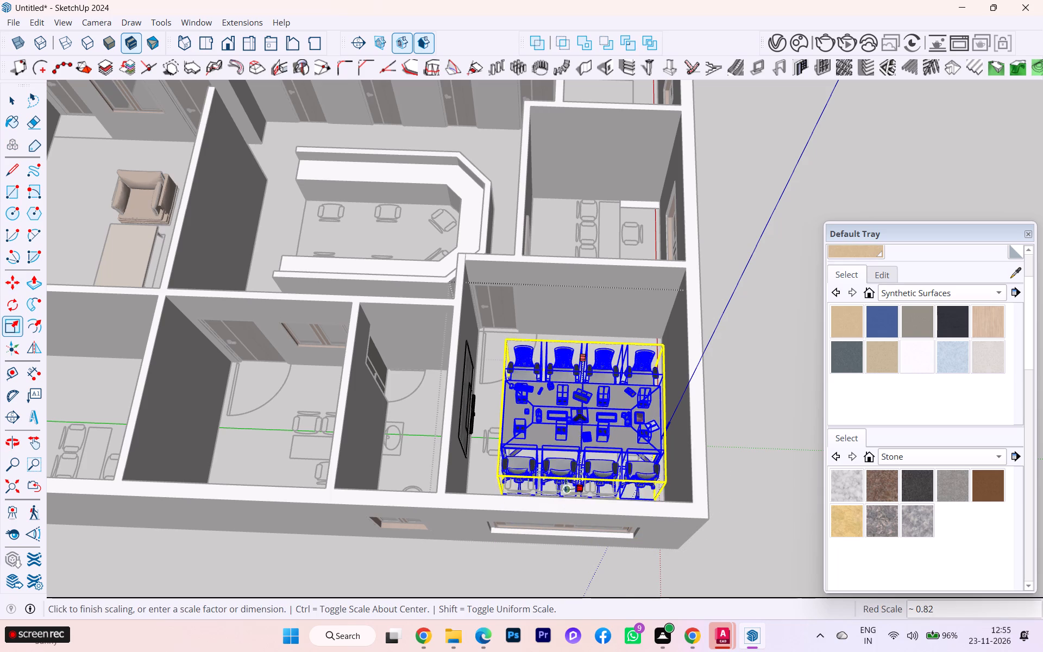
left_click(562, 466)
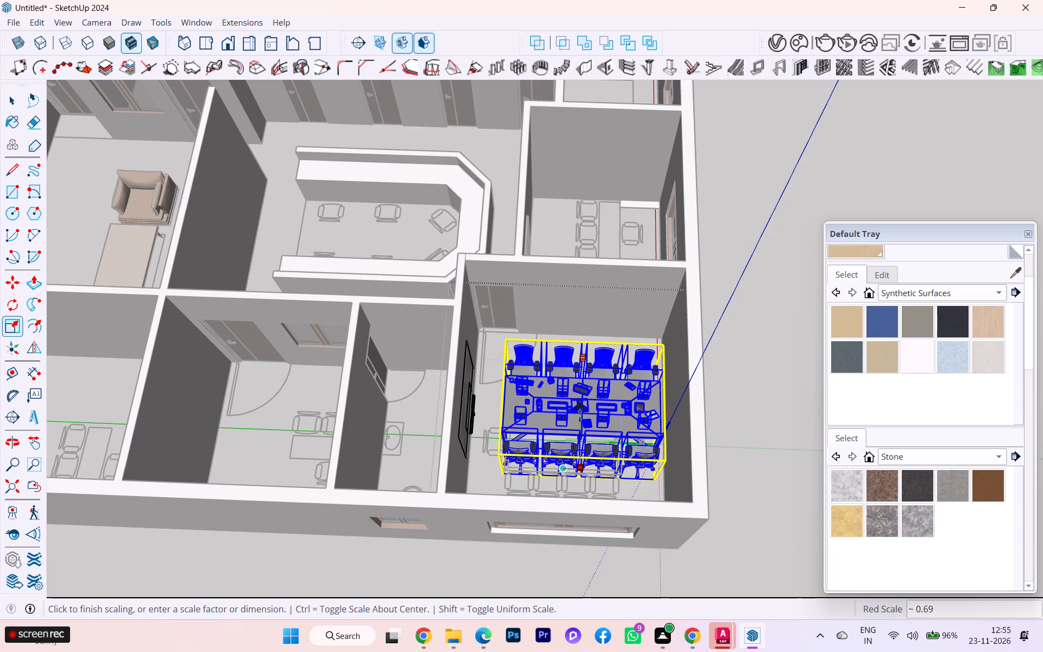
Refine the table and chairs' depth with red-axis scales of about 0.99 from the door side and 1.09 from the window side.
scroll(582, 388, "up", 2)
scroll(582, 386, "down", 1)
scroll(582, 386, "up", 1)
scroll(574, 434, "down", 2)
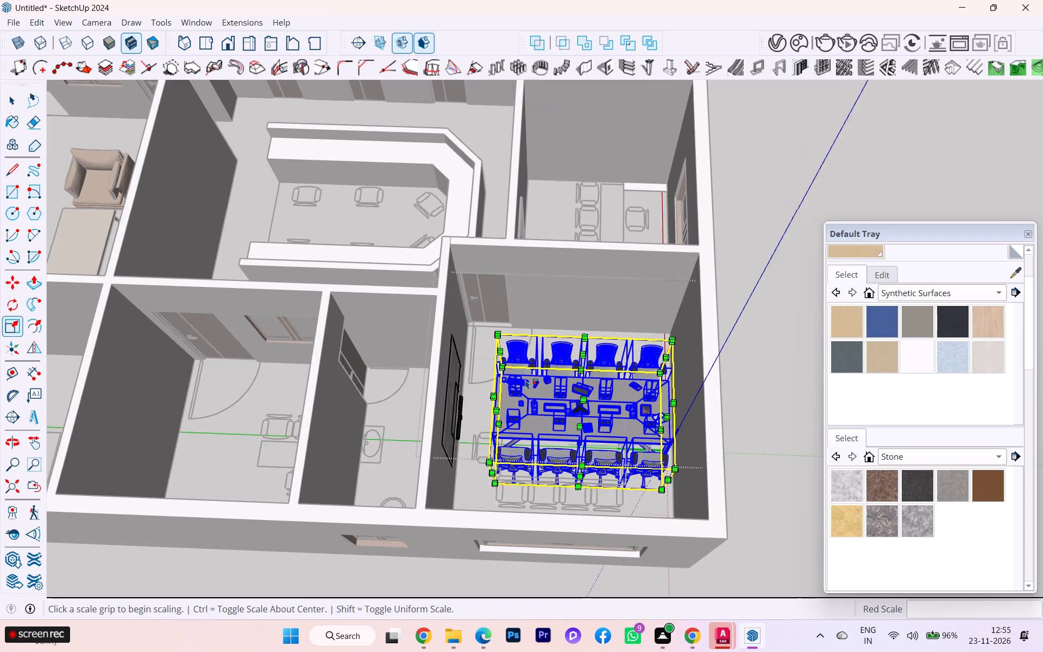
scroll(621, 432, "up", 2)
scroll(567, 356, "up", 1)
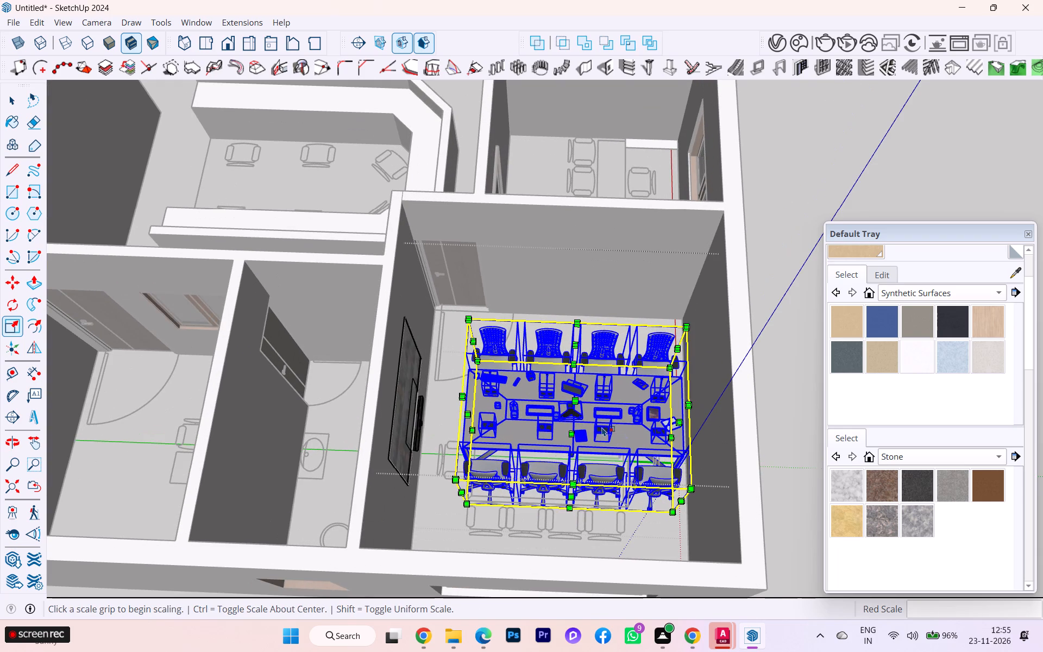
scroll(574, 351, "up", 2)
left_click(574, 343)
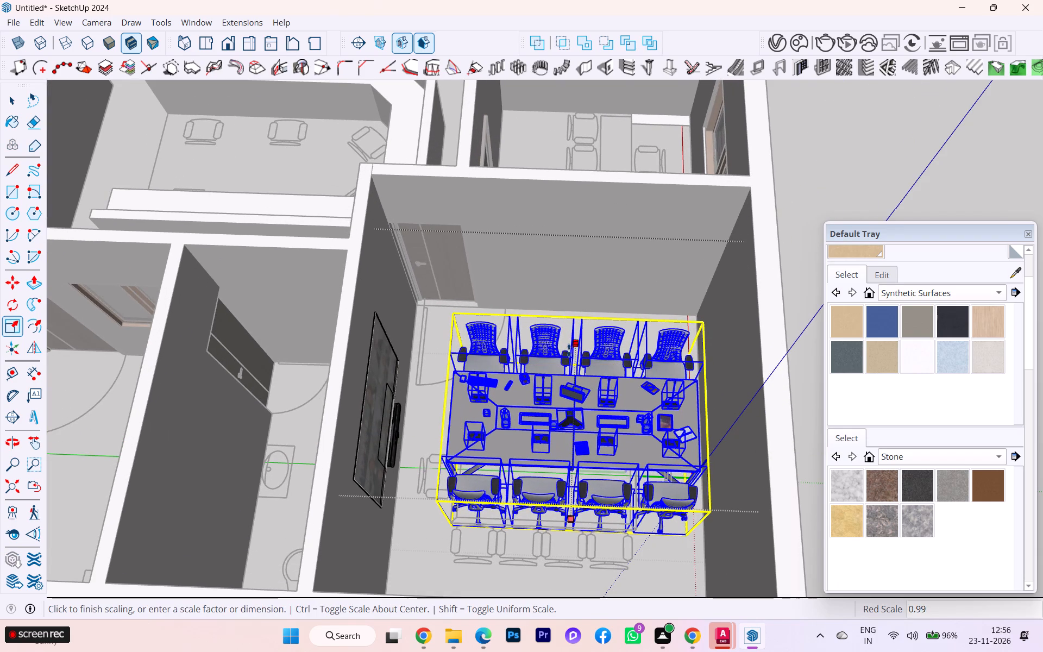
left_click(567, 347)
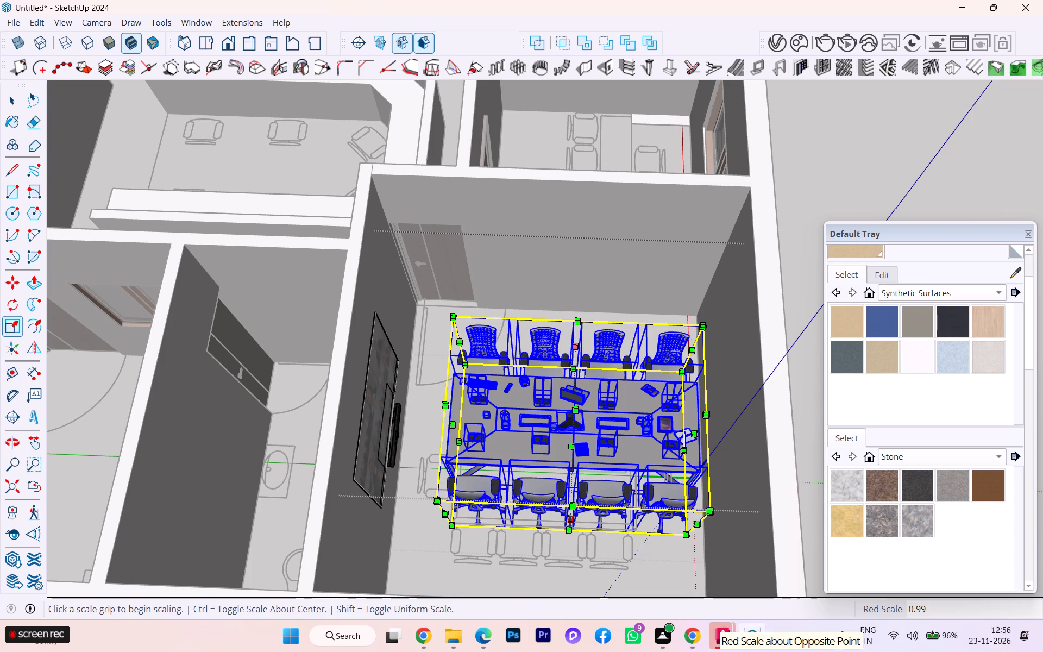
left_click_drag(570, 522, 570, 536)
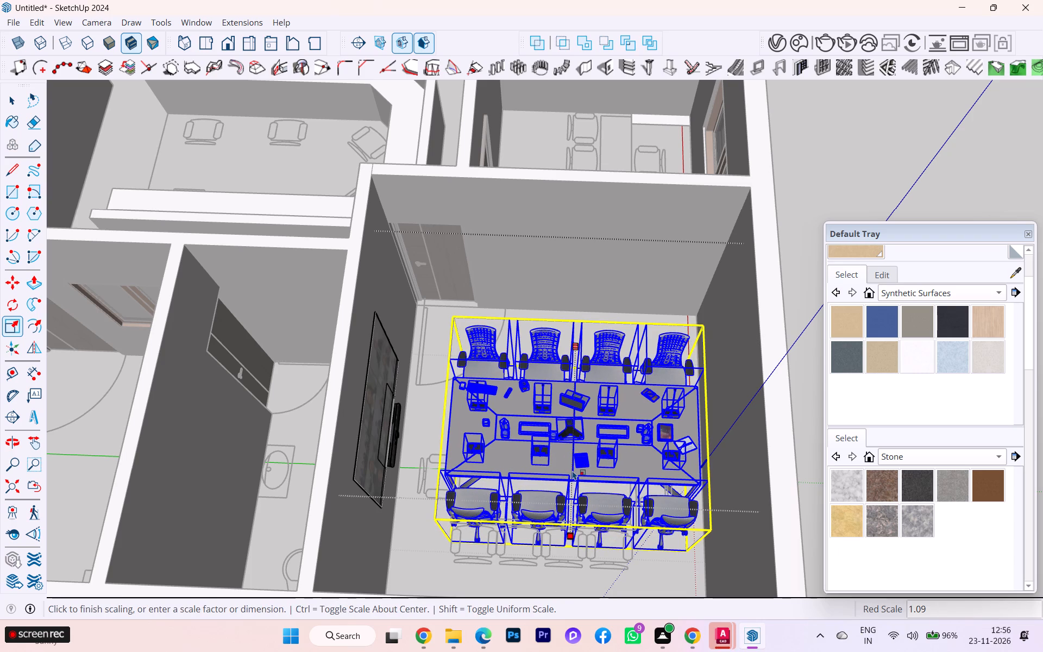
Move the table and chairs about 5' 11 1/8" toward the chair outlines of the floor drawing and clear the selection.
key("m")
left_click(542, 441)
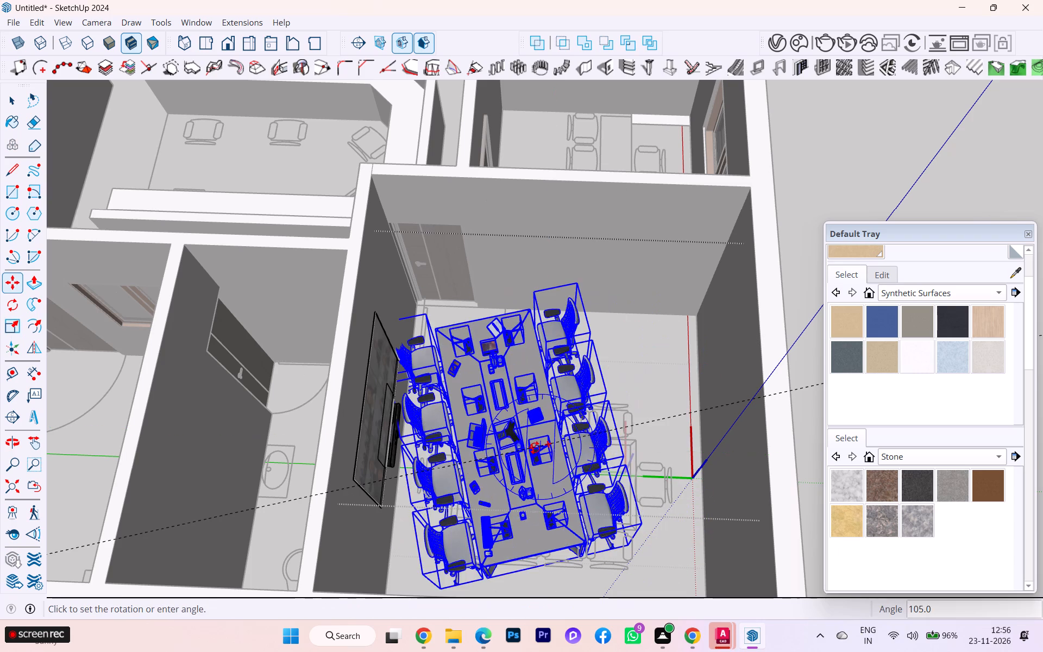
key("Escape")
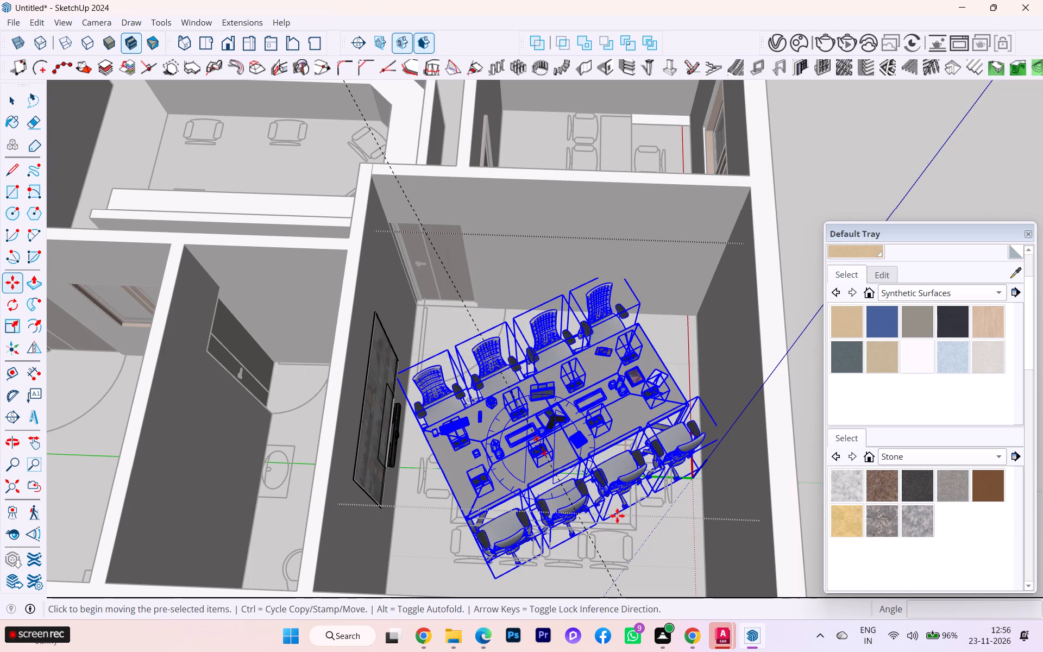
left_click(621, 482)
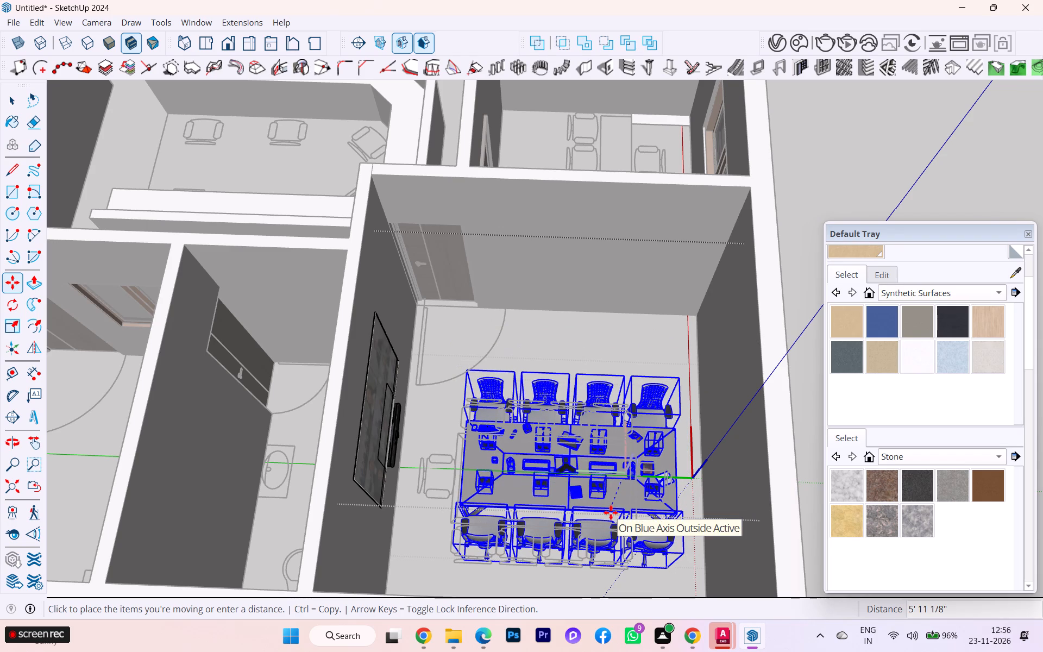
left_click(611, 512)
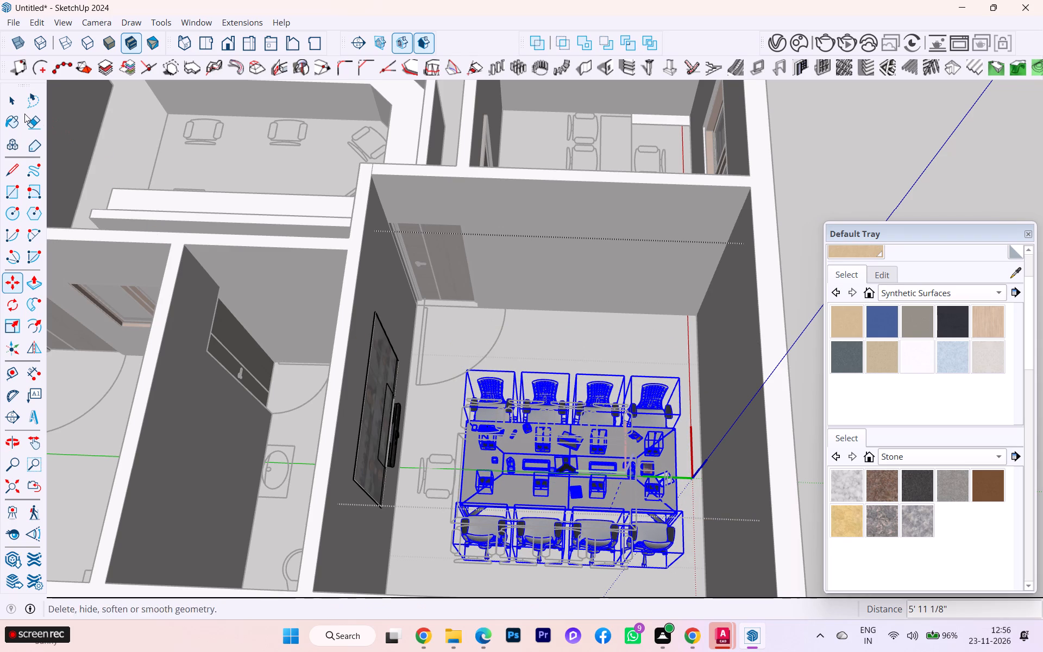
left_click(19, 105)
left_click(820, 170)
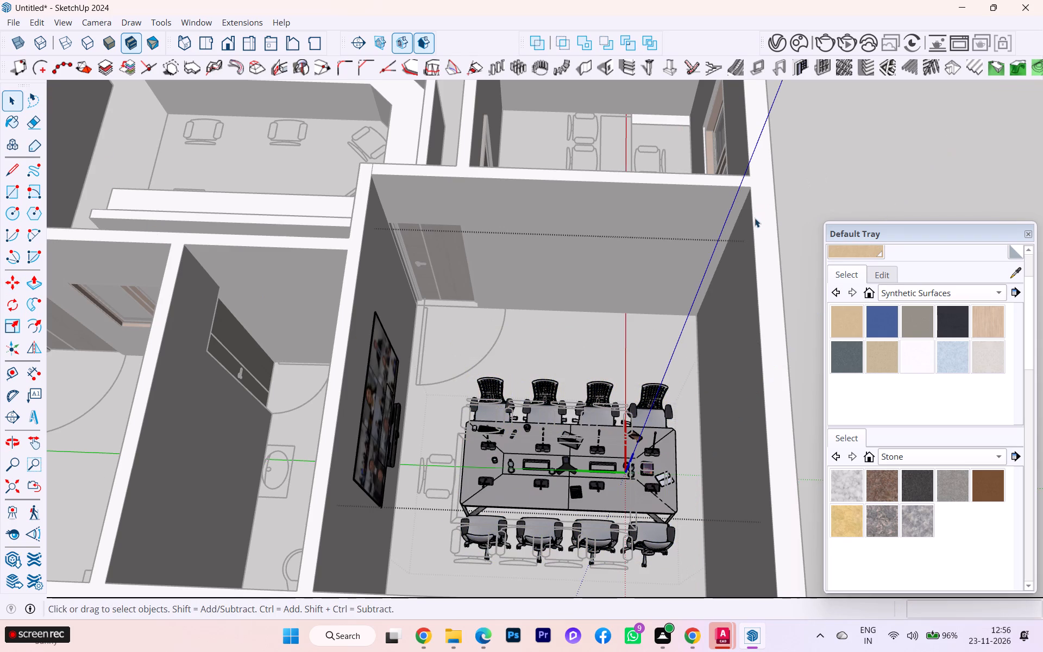
Examine the table, chairs and wall screen within the meeting room from several angles, briefly showing hidden back edges.
key("k")
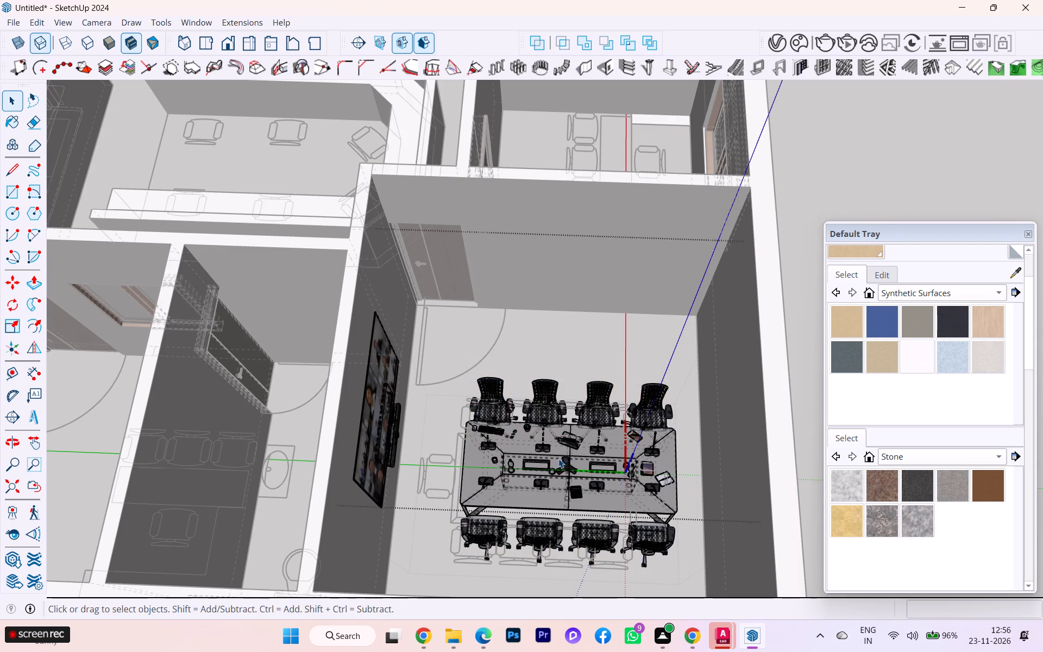
scroll(556, 465, "up", 2)
scroll(574, 463, "down", 1)
key("k")
middle_click_drag(576, 463, 680, 396)
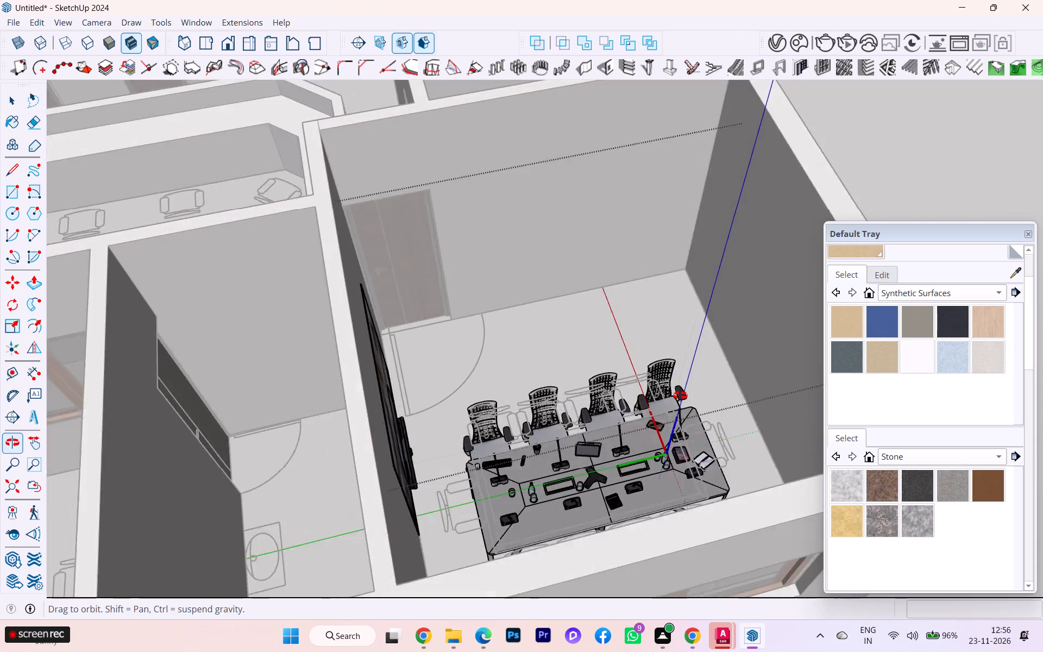
middle_click_drag(680, 396, 456, 385)
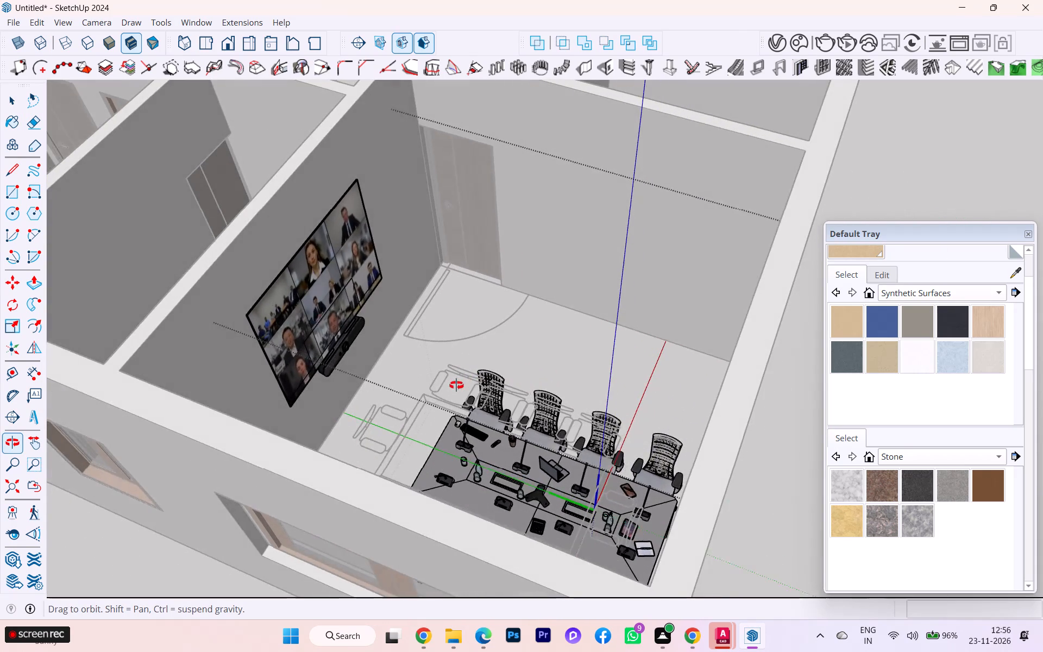
middle_click_drag(456, 385, 502, 410)
Reopen the conference set and group the table, its accessories and the eight chairs, leaving out the wall screen.
left_click(533, 518)
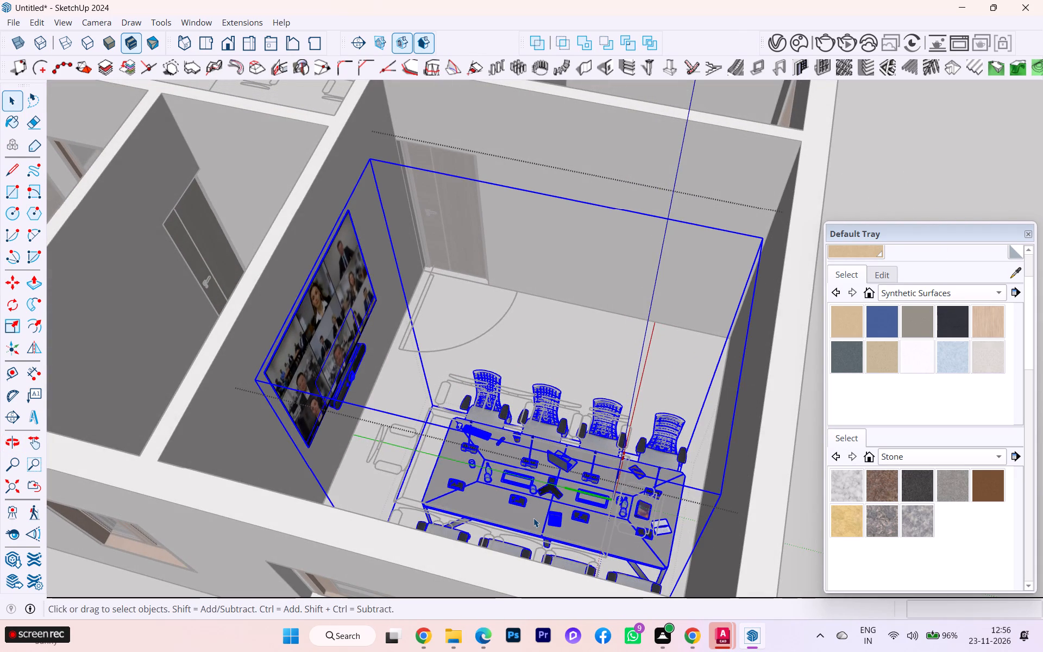
double_click(533, 518)
left_click(533, 518)
scroll(555, 469, "down", 1)
scroll(555, 469, "up", 2)
scroll(556, 469, "down", 1)
middle_click_drag(559, 476, 652, 591)
left_click_drag(440, 333, 676, 612)
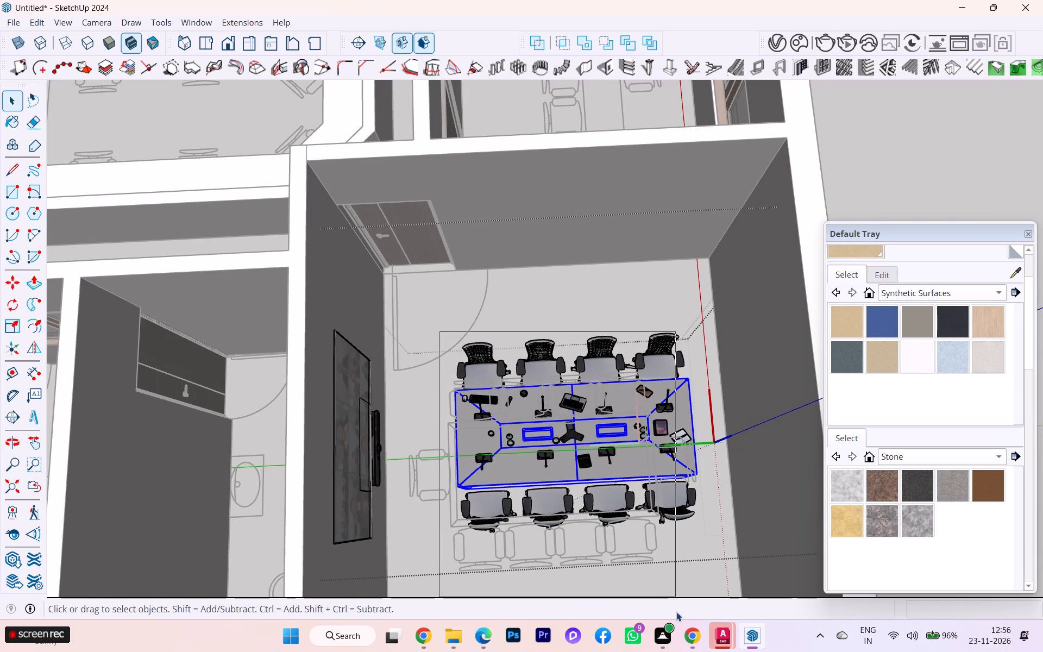
left_click_drag(676, 612, 730, 624)
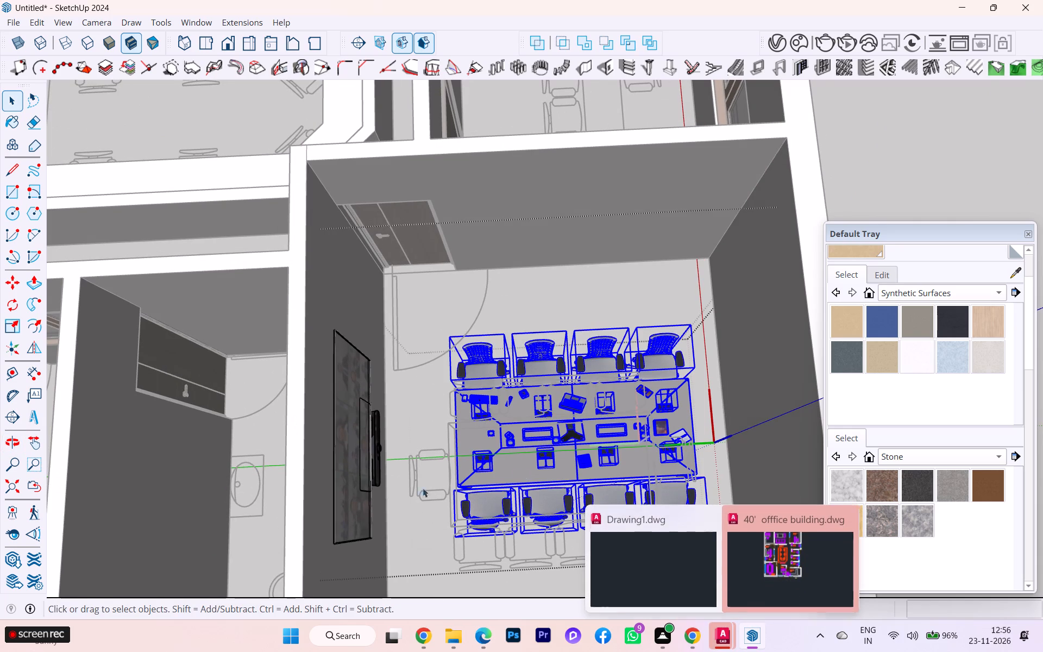
scroll(392, 476, "down", 3)
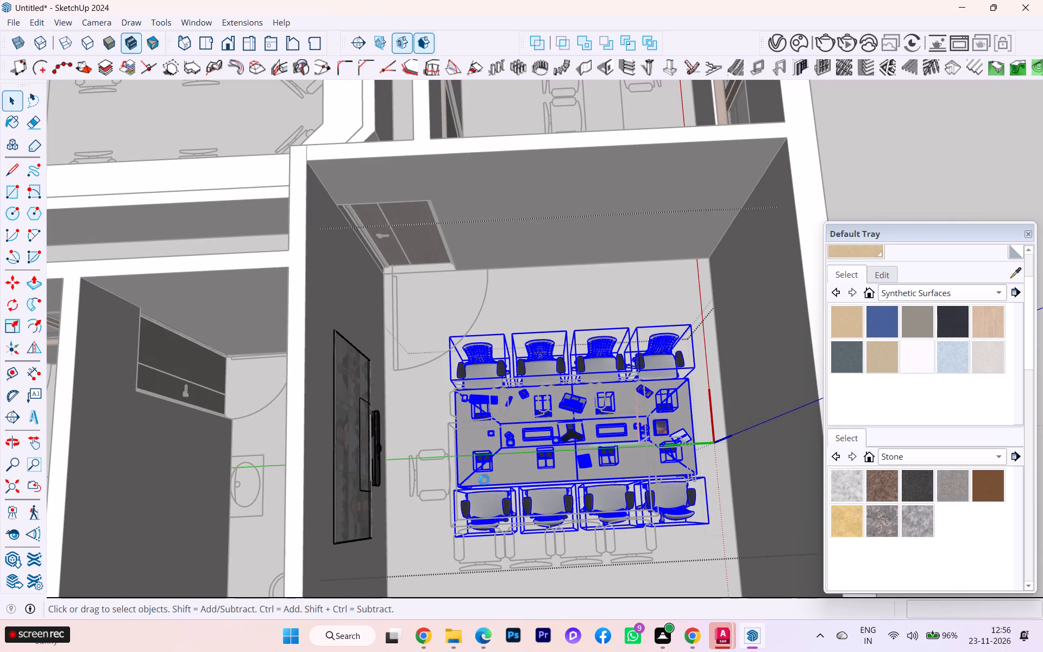
right_click(536, 455)
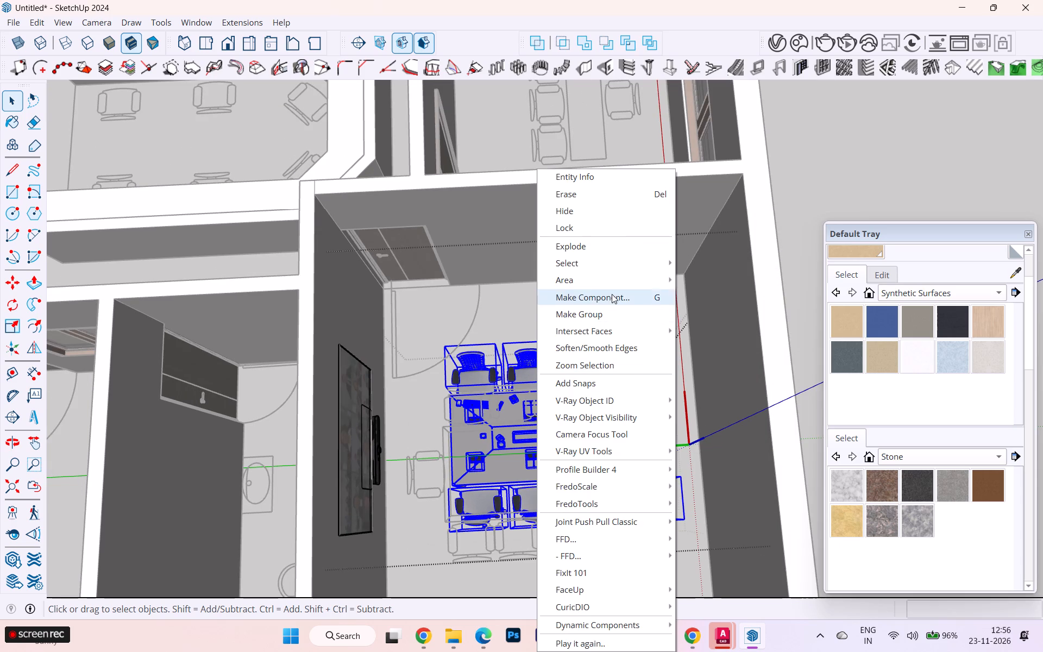
left_click(601, 318)
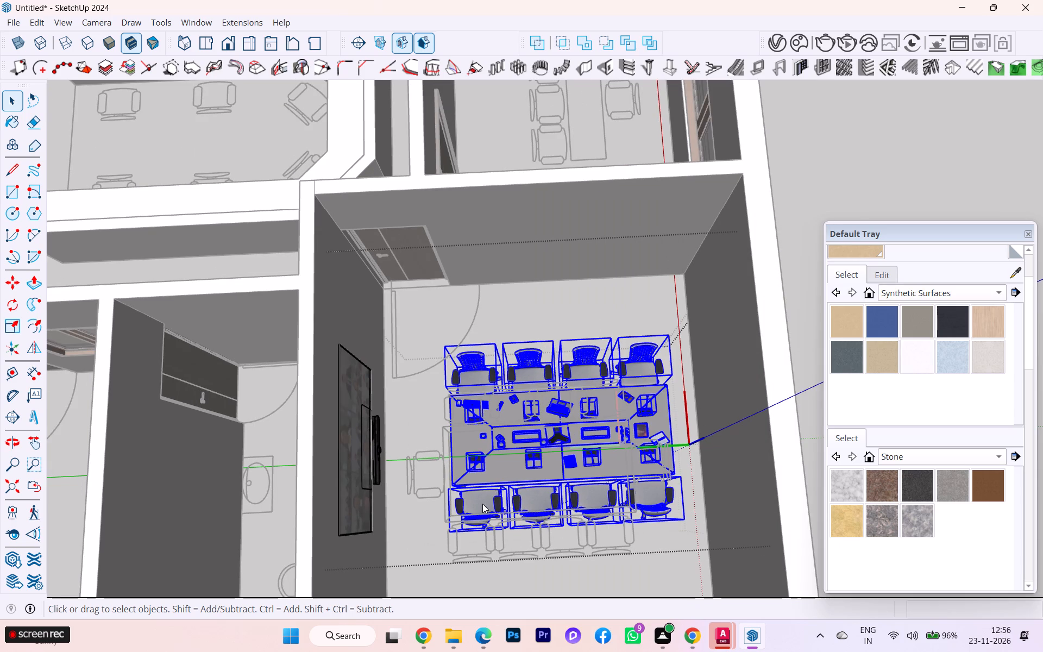
Raise the table-and-chairs group about 7' 10" along the blue axis.
key("m")
scroll(530, 430, "down", 2)
middle_click_drag(546, 413, 714, 284)
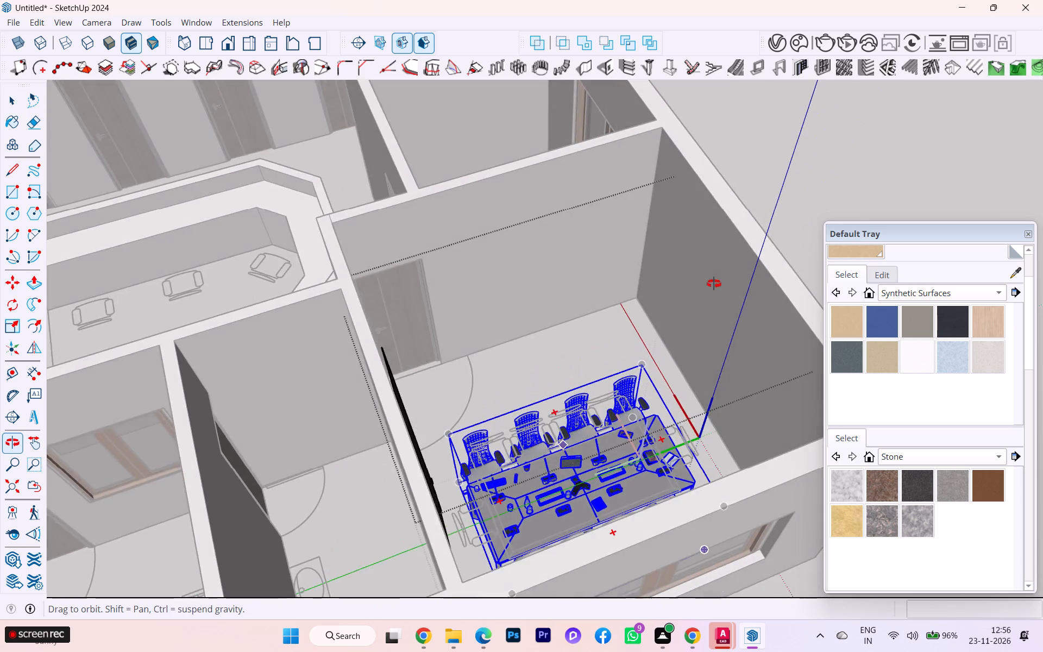
middle_click_drag(714, 284, 816, 252)
scroll(588, 455, "up", 2)
left_click(636, 485)
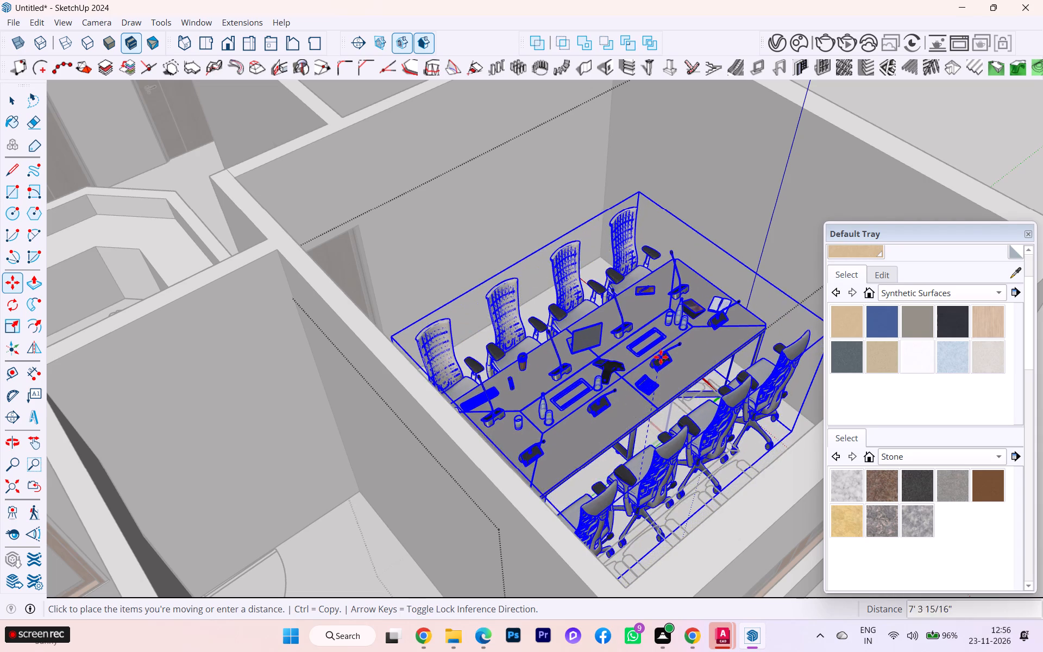
left_click(657, 347)
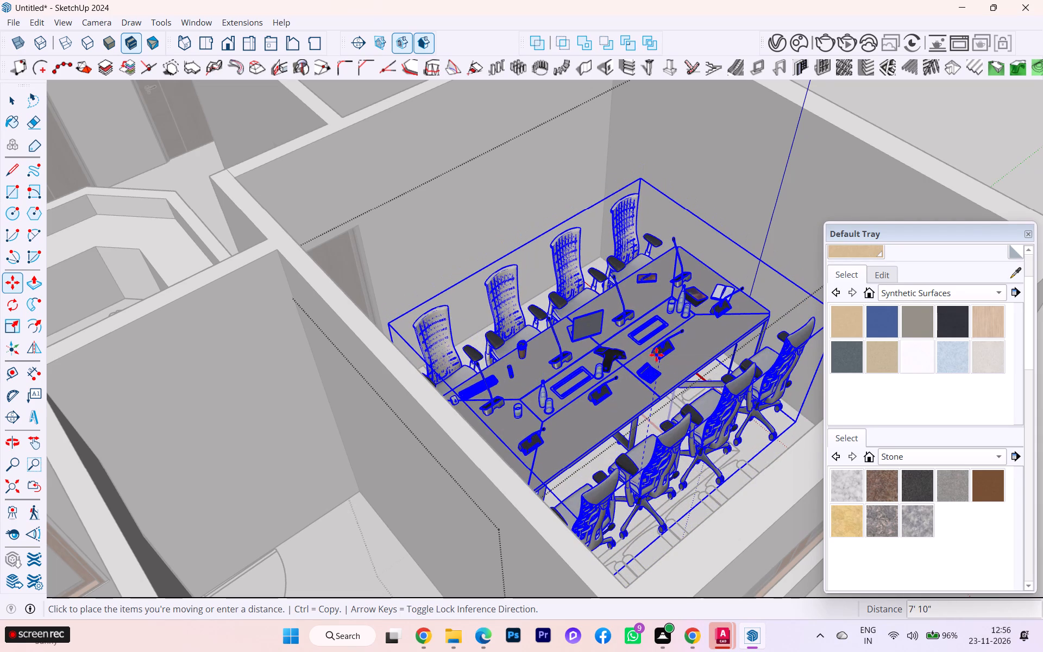
Move the table-and-chairs group about 1' 2 1/8" across the floor toward the chair outlines on the window side.
scroll(628, 567, "down", 1)
middle_click_drag(627, 567, 399, 596)
scroll(584, 461, "down", 7)
scroll(621, 461, "up", 1)
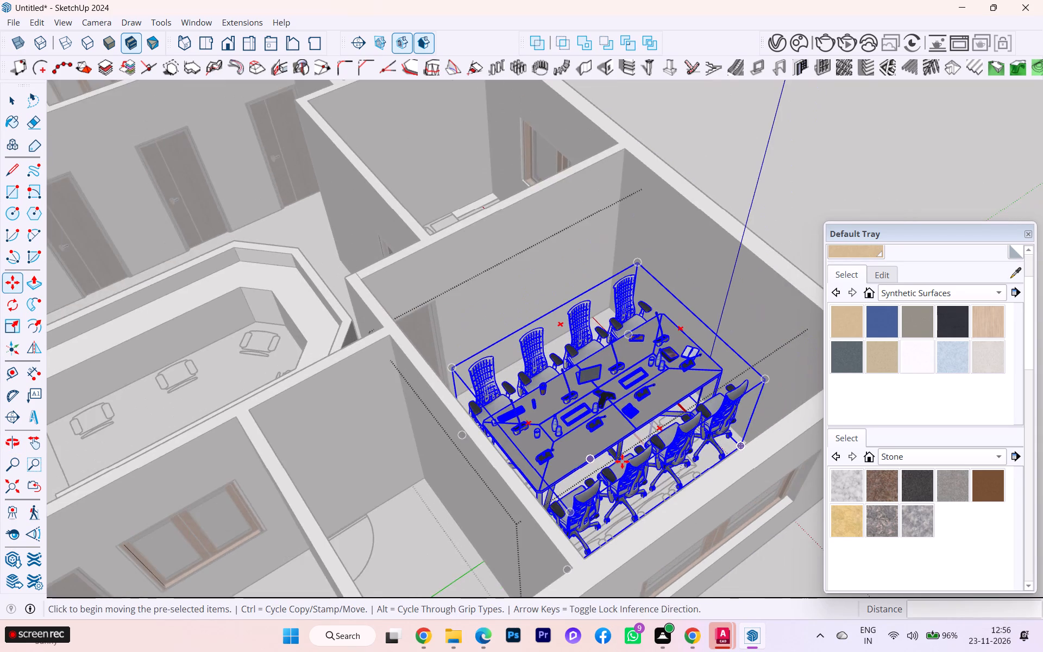
middle_click_drag(622, 462, 382, 566)
scroll(477, 513, "up", 10)
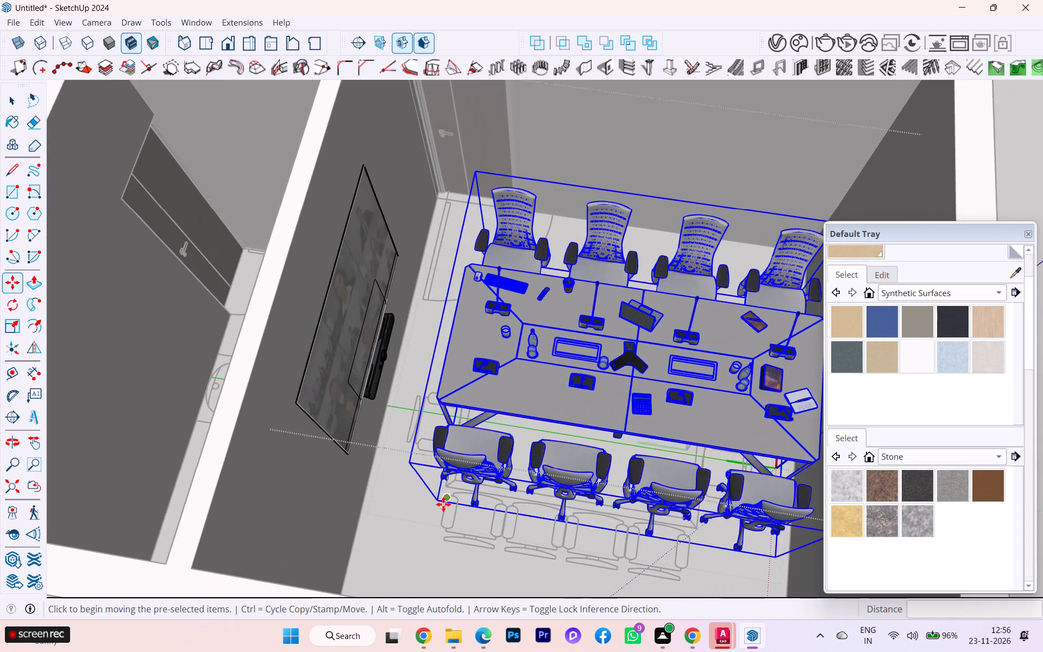
left_click(442, 501)
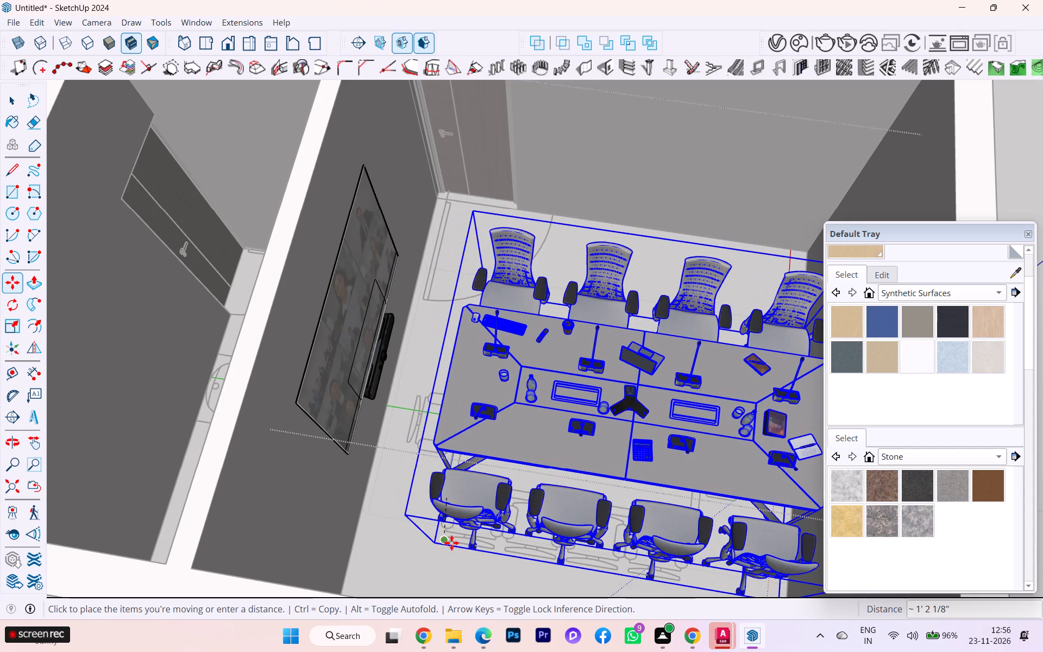
left_click(448, 543)
Shift the table-and-chairs group about 5 3/16" along the red axis toward the window wall and close the conference set.
scroll(461, 466, "down", 2)
middle_click_drag(463, 464, 549, 459)
middle_click_drag(549, 459, 598, 448)
scroll(513, 438, "down", 9)
scroll(481, 444, "up", 1)
middle_click_drag(487, 451, 740, 479)
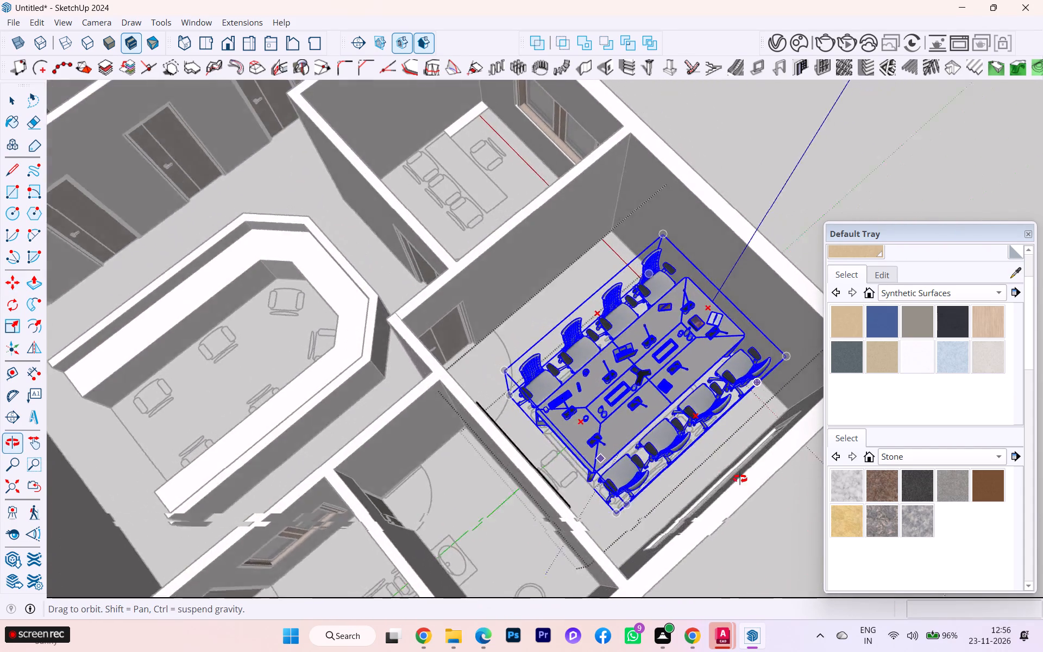
middle_click_drag(740, 479, 805, 498)
scroll(753, 475, "up", 4)
middle_click_drag(639, 471, 826, 441)
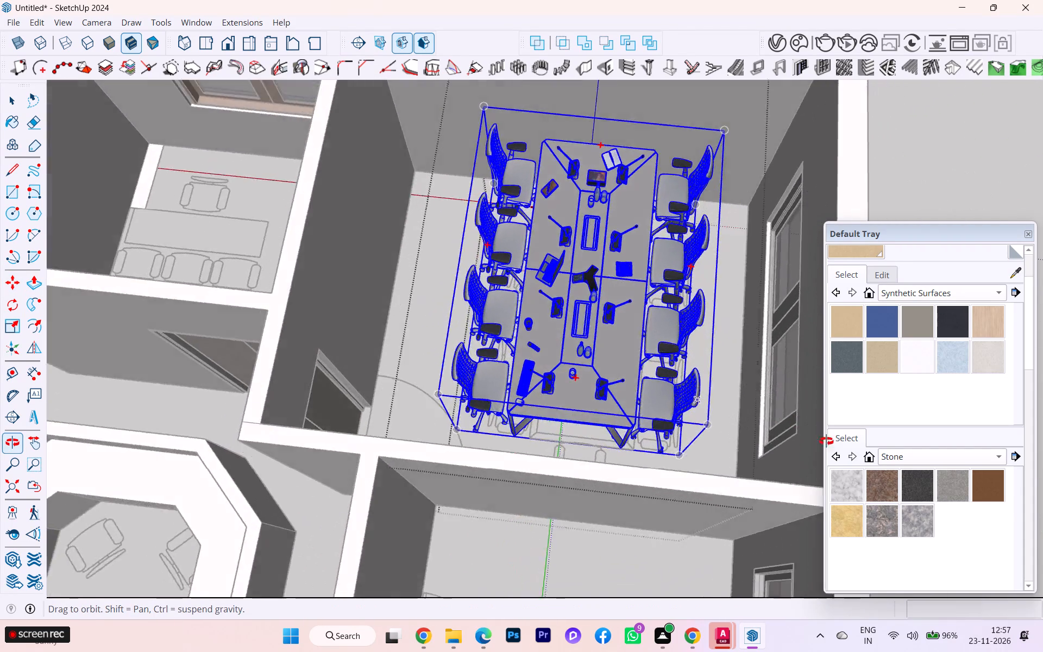
middle_click_drag(826, 441, 1042, 394)
middle_click_drag(445, 464, 545, 484)
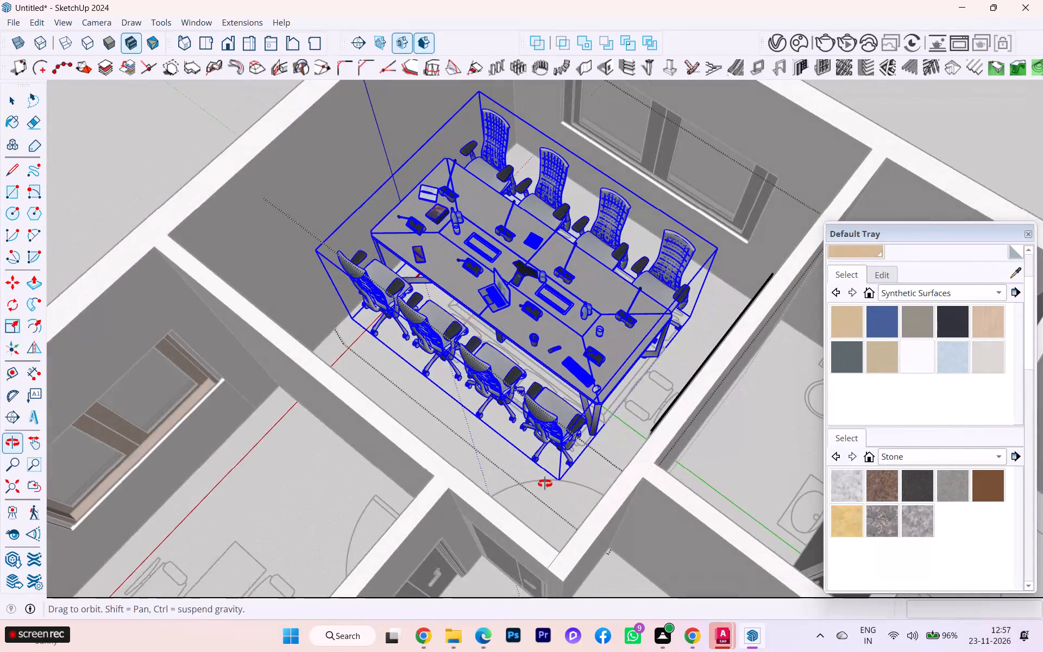
middle_click_drag(545, 484, 566, 478)
scroll(600, 383, "up", 4)
scroll(596, 397, "down", 1)
scroll(596, 402, "up", 1)
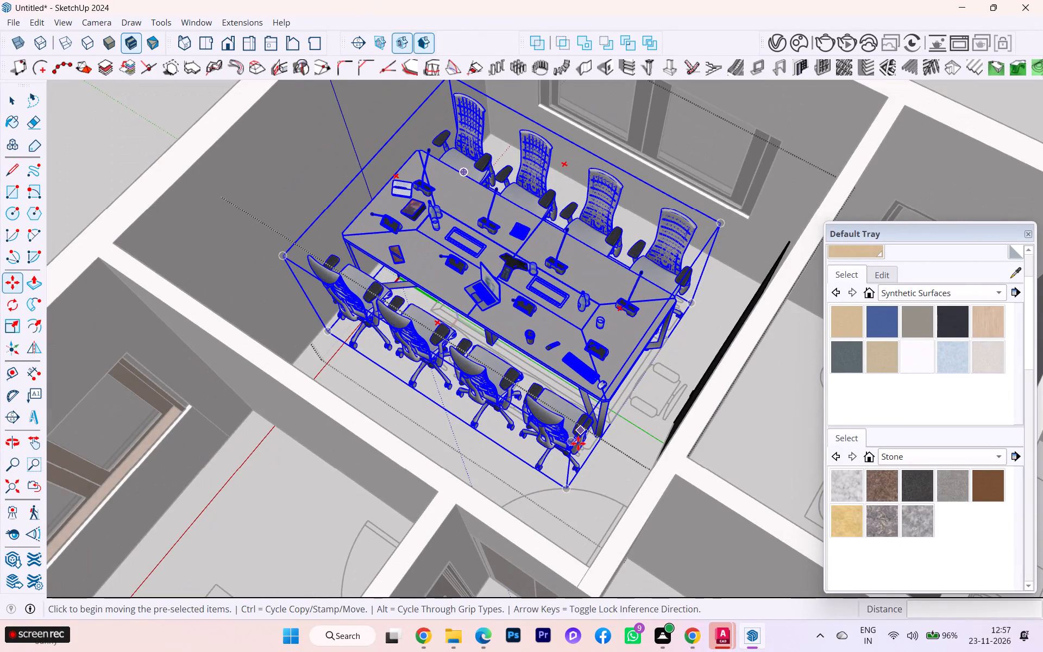
left_click(578, 446)
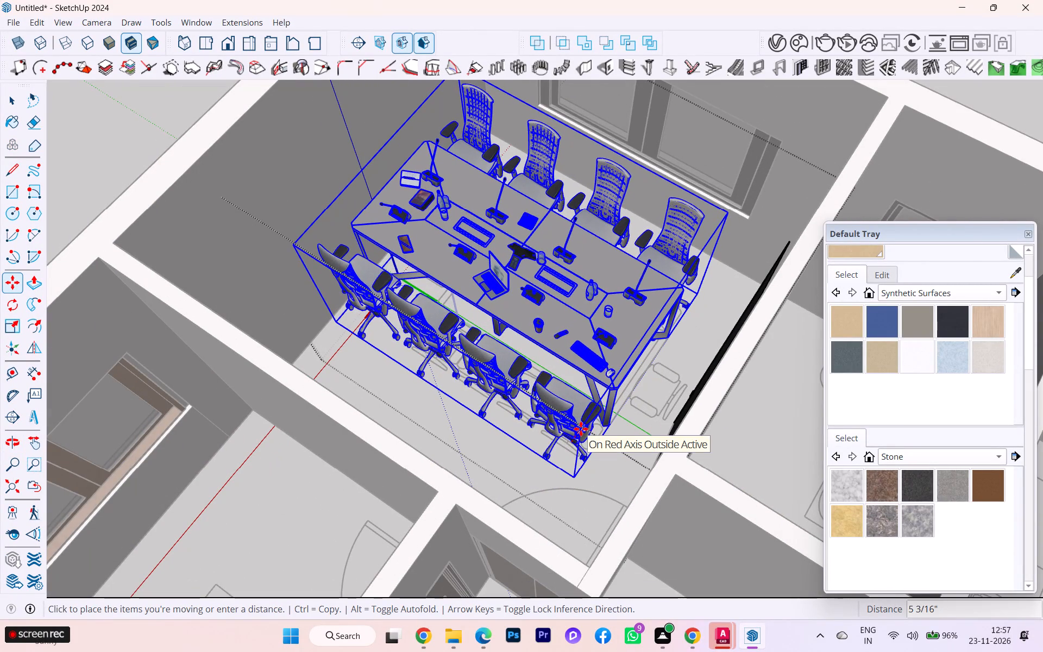
left_click(581, 429)
scroll(666, 367, "down", 4)
scroll(591, 376, "down", 4)
scroll(654, 392, "down", 2)
scroll(648, 389, "up", 1)
scroll(646, 388, "down", 3)
scroll(643, 388, "up", 1)
scroll(642, 387, "down", 3)
scroll(632, 375, "up", 1)
scroll(632, 375, "down", 1)
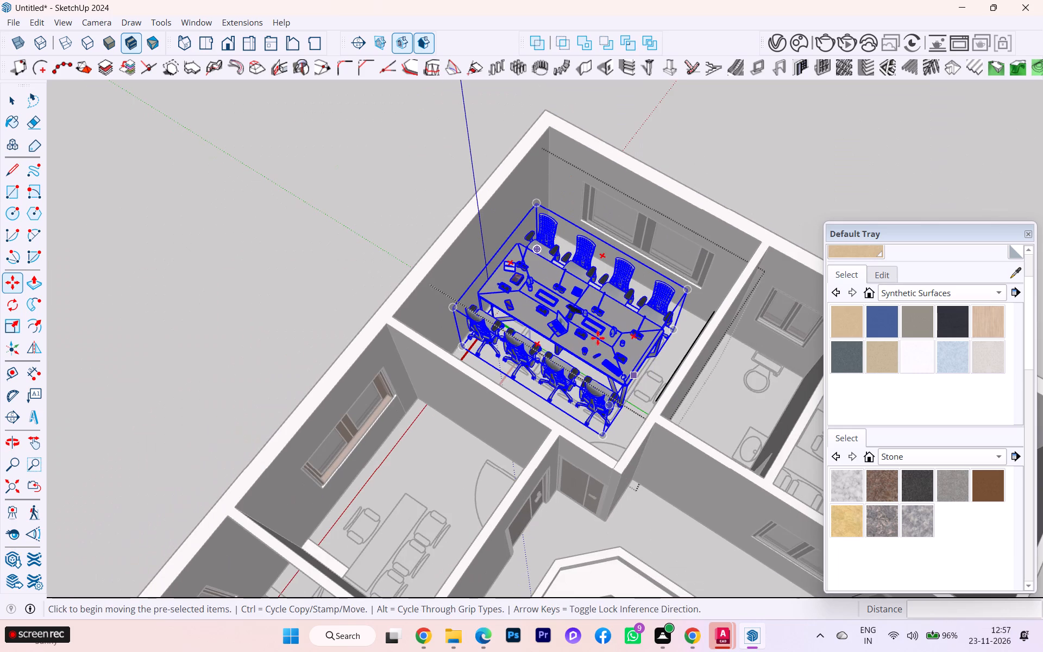
left_click(9, 96)
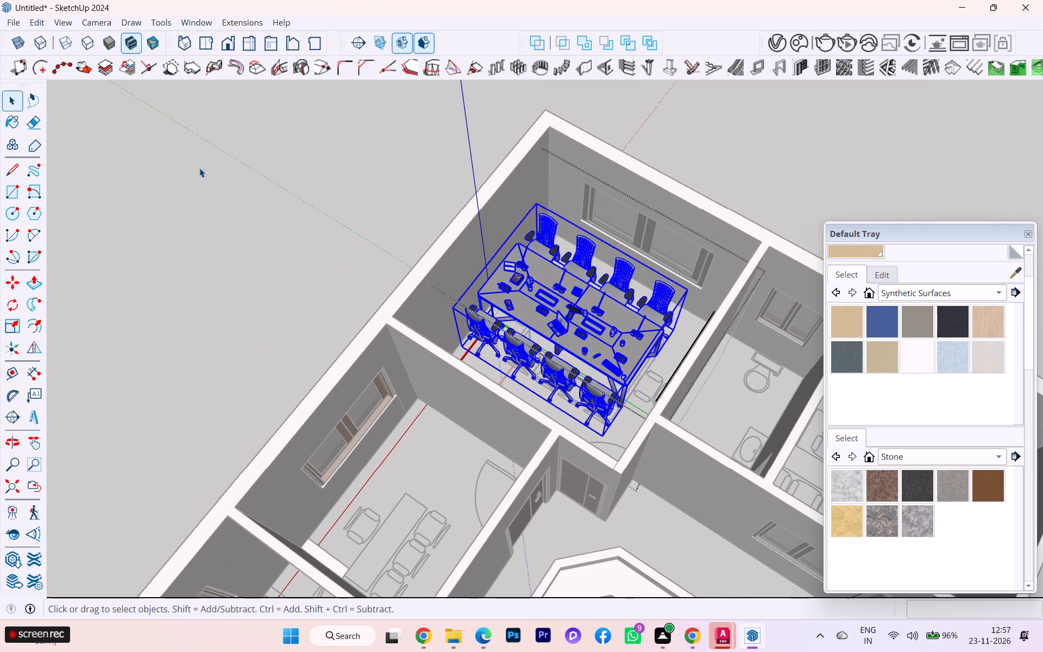
left_click(246, 198)
Examine the placement of the table, chairs and wall screen within the meeting room from several angles.
scroll(278, 225, "down", 1)
middle_click_drag(293, 244, 546, 266)
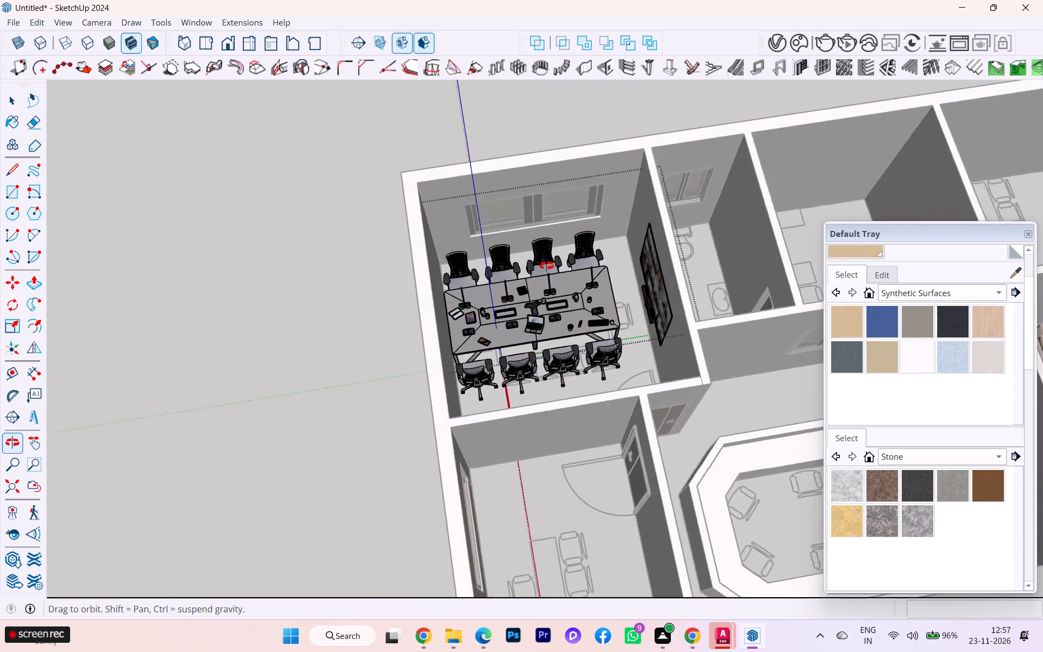
middle_click_drag(546, 266, 705, 254)
scroll(573, 301, "up", 5)
scroll(569, 298, "down", 4)
scroll(569, 298, "up", 3)
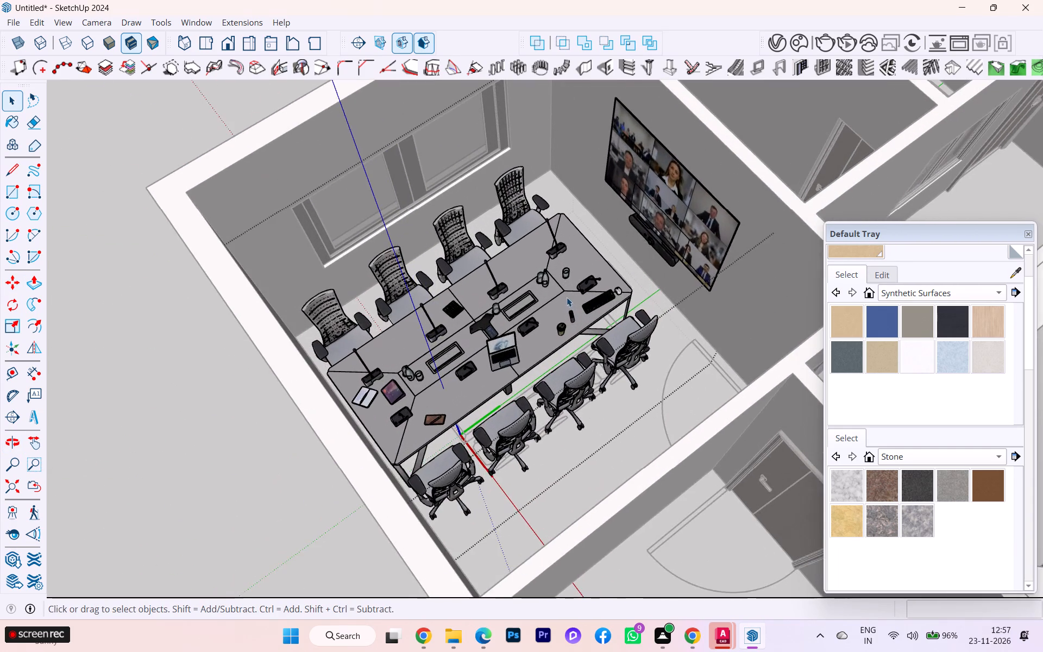
scroll(530, 301, "up", 5)
middle_click_drag(500, 295, 486, 224)
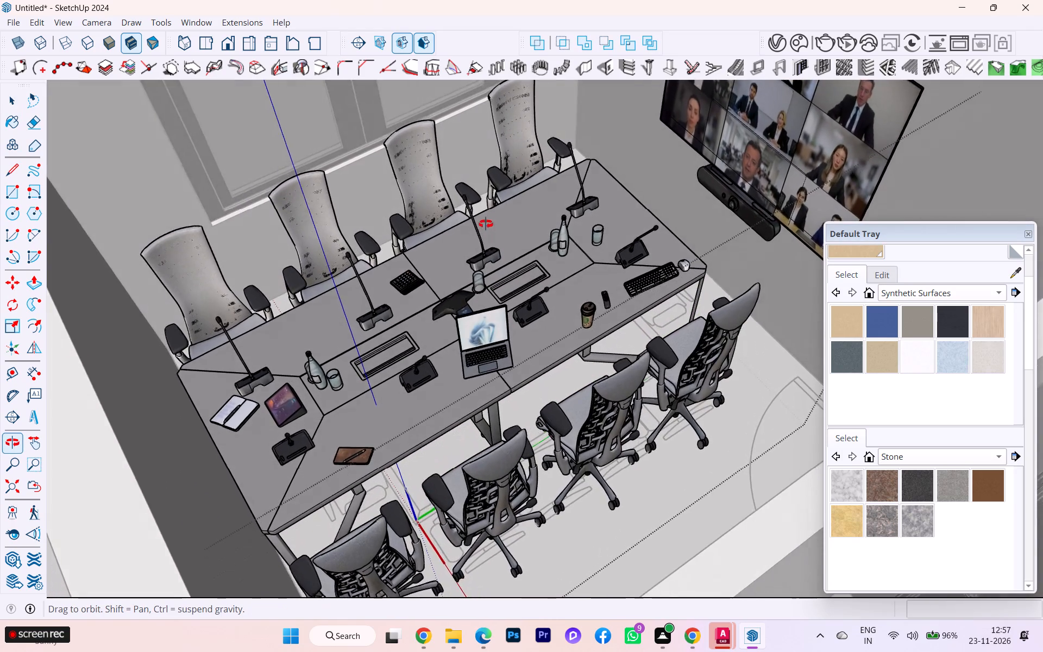
middle_click_drag(486, 224, 410, 204)
scroll(409, 204, "up", 1)
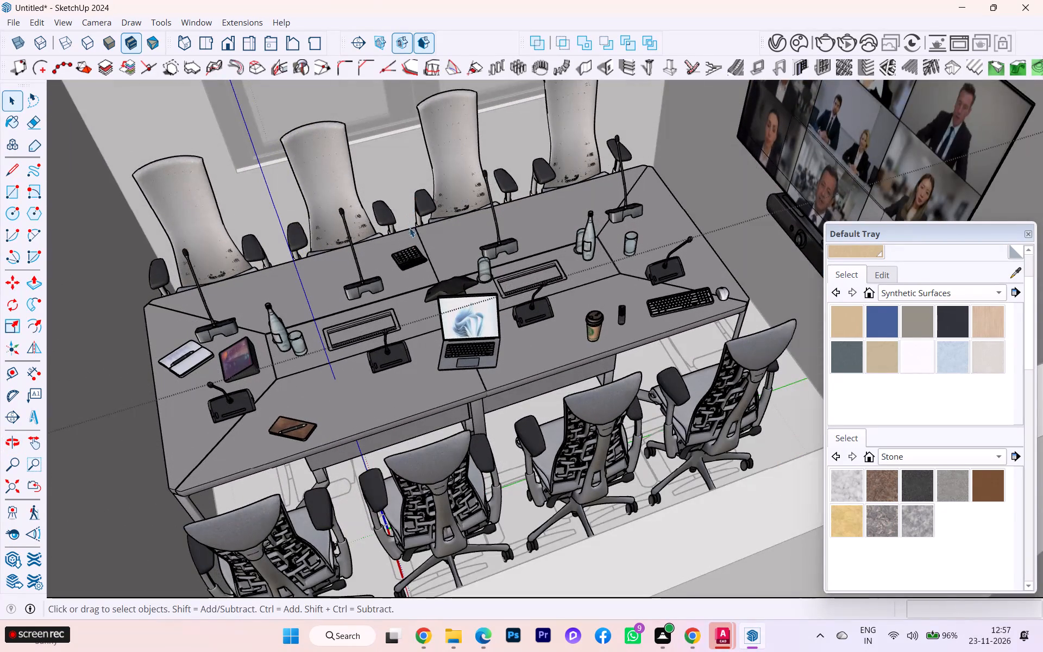
scroll(461, 281, "down", 2)
scroll(462, 282, "up", 2)
scroll(462, 283, "down", 2)
scroll(506, 323, "down", 3)
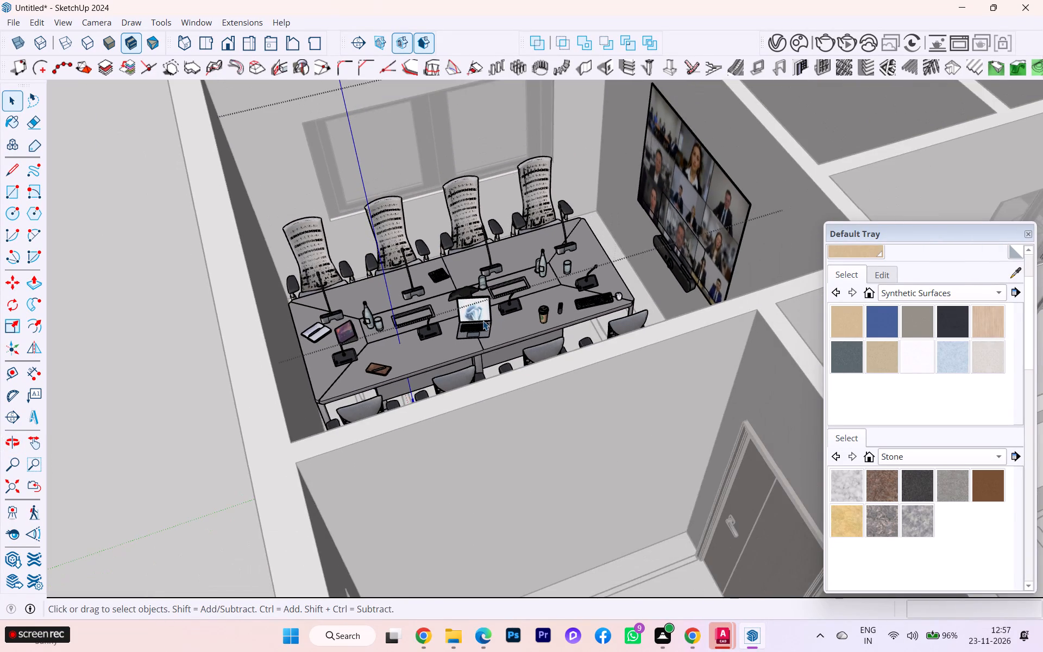
scroll(483, 321, "down", 3)
scroll(454, 328, "up", 7)
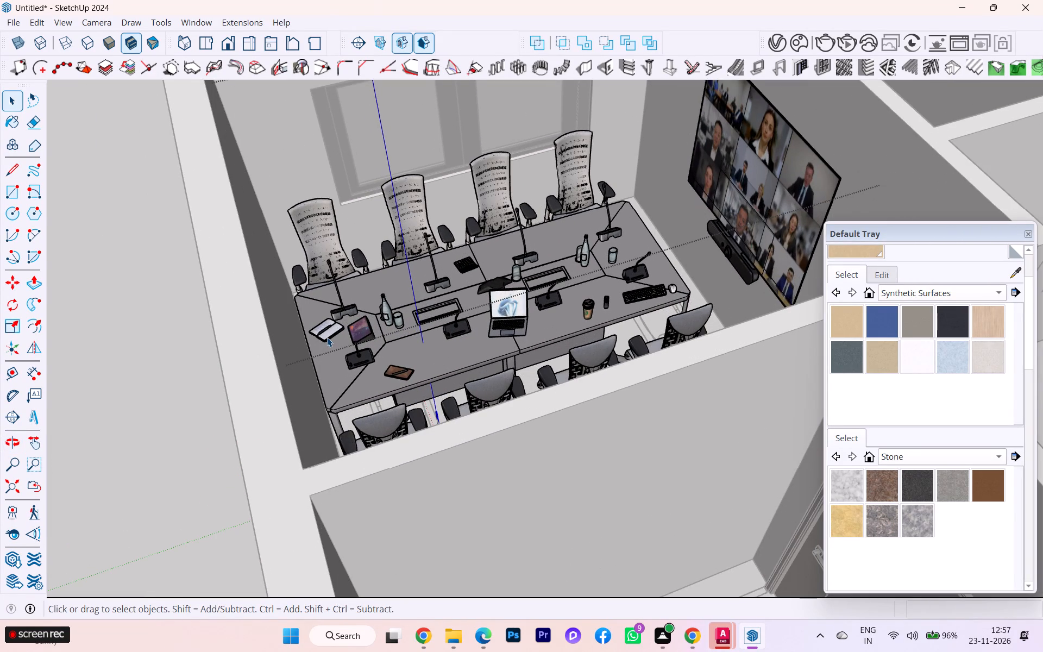
scroll(327, 337, "down", 4)
middle_click_drag(535, 327, 541, 335)
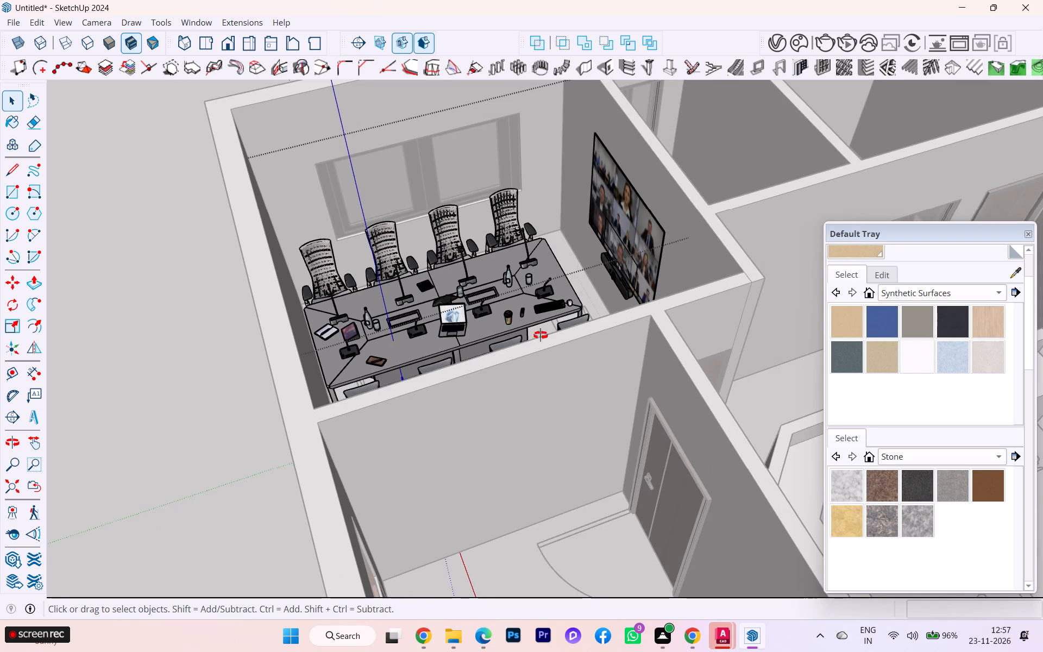
middle_click_drag(541, 335, 609, 415)
scroll(576, 365, "up", 3)
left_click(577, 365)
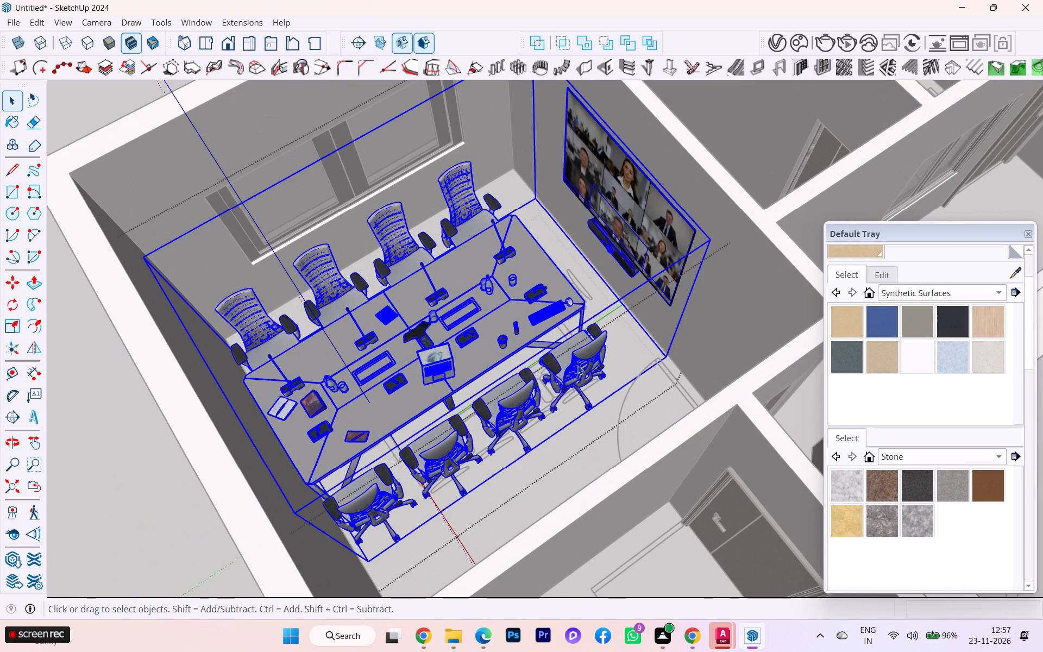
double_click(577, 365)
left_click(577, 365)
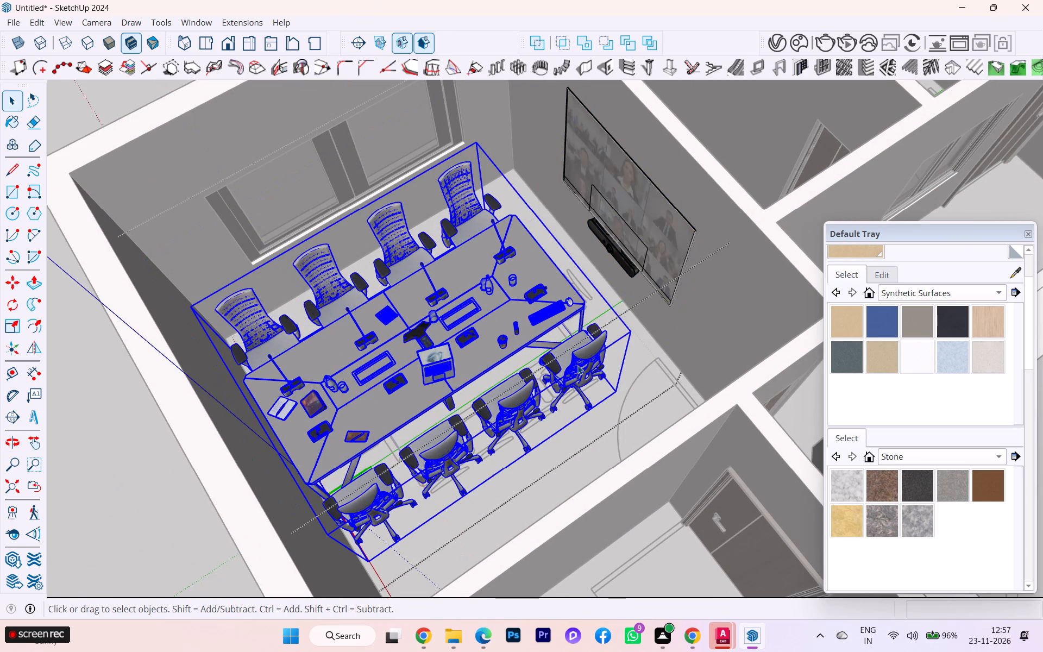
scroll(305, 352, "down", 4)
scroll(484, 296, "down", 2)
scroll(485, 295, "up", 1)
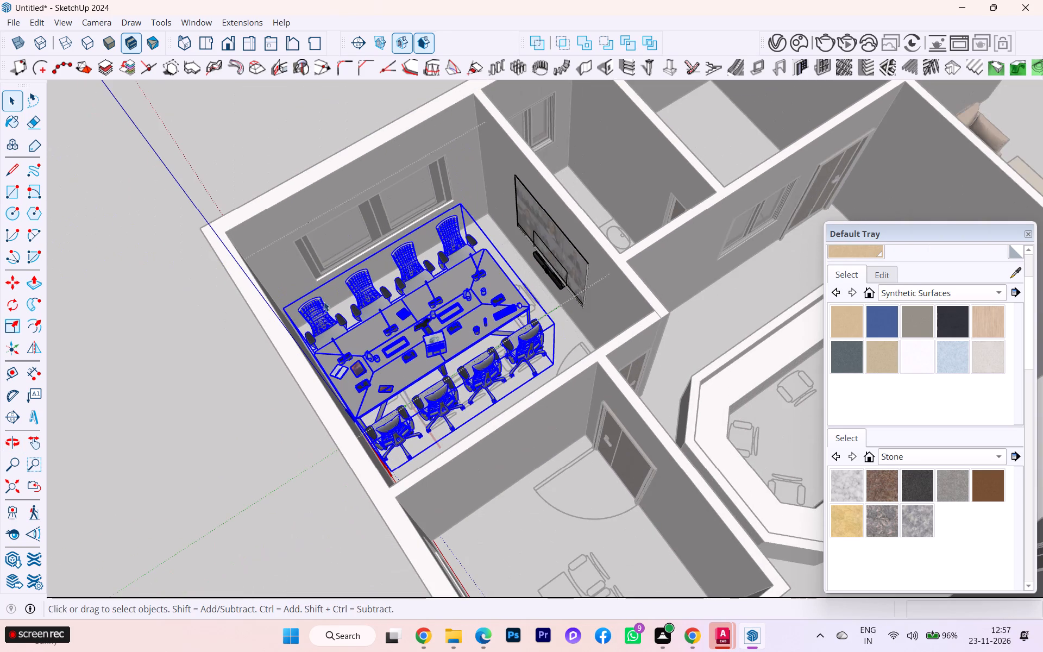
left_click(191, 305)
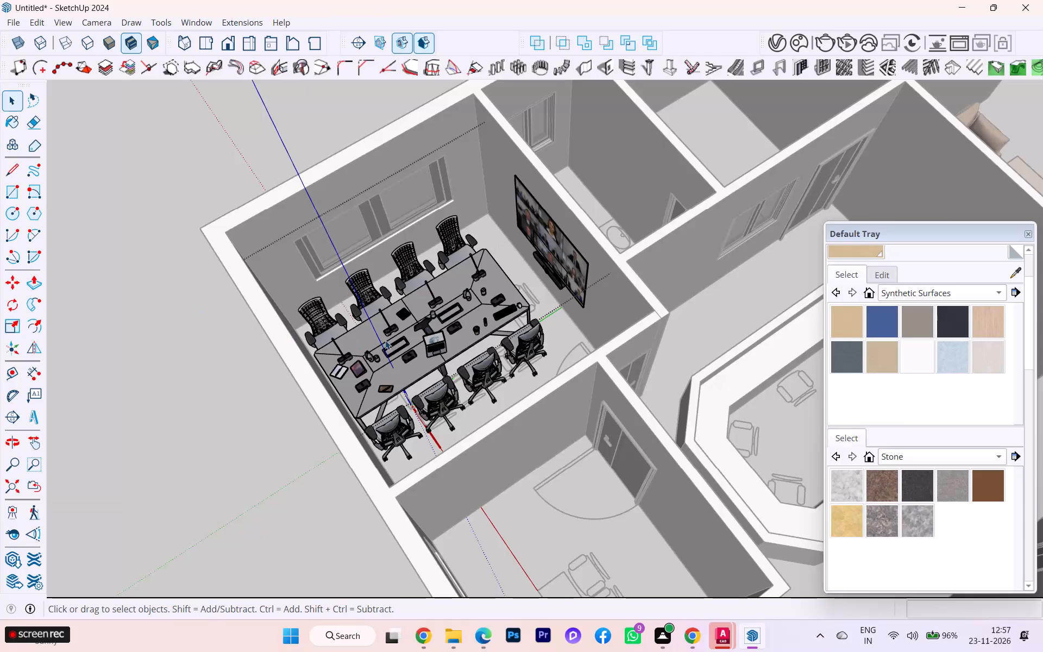
Reopen the conference set, move the table-and-chairs group about 7 13/16" toward the wall screen, and close the set.
scroll(424, 323, "up", 4)
left_click(425, 321)
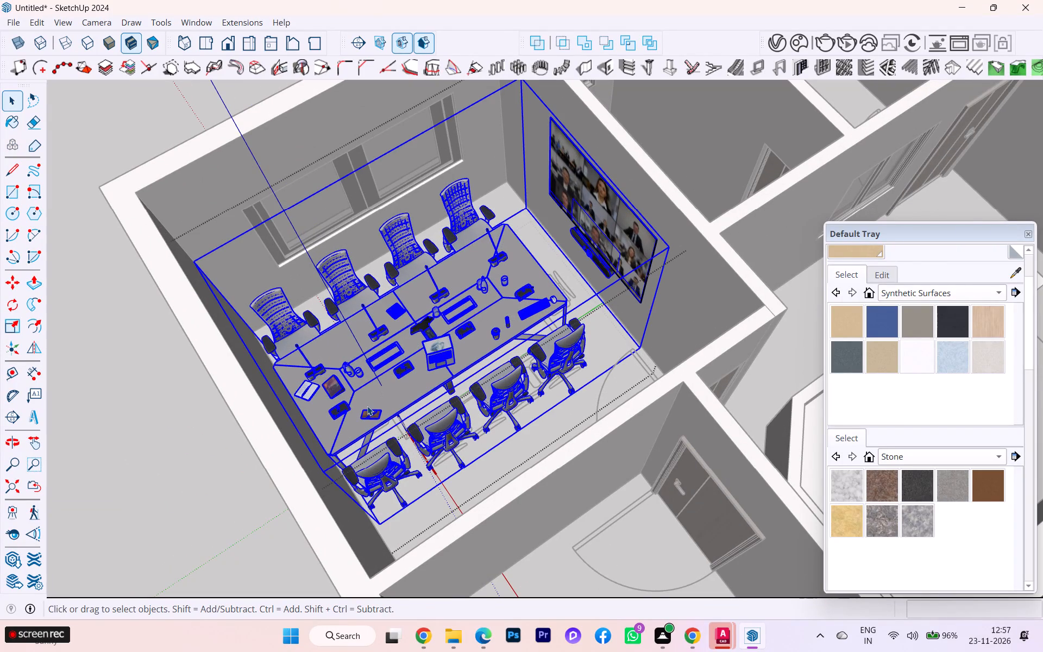
double_click(357, 416)
left_click(355, 417)
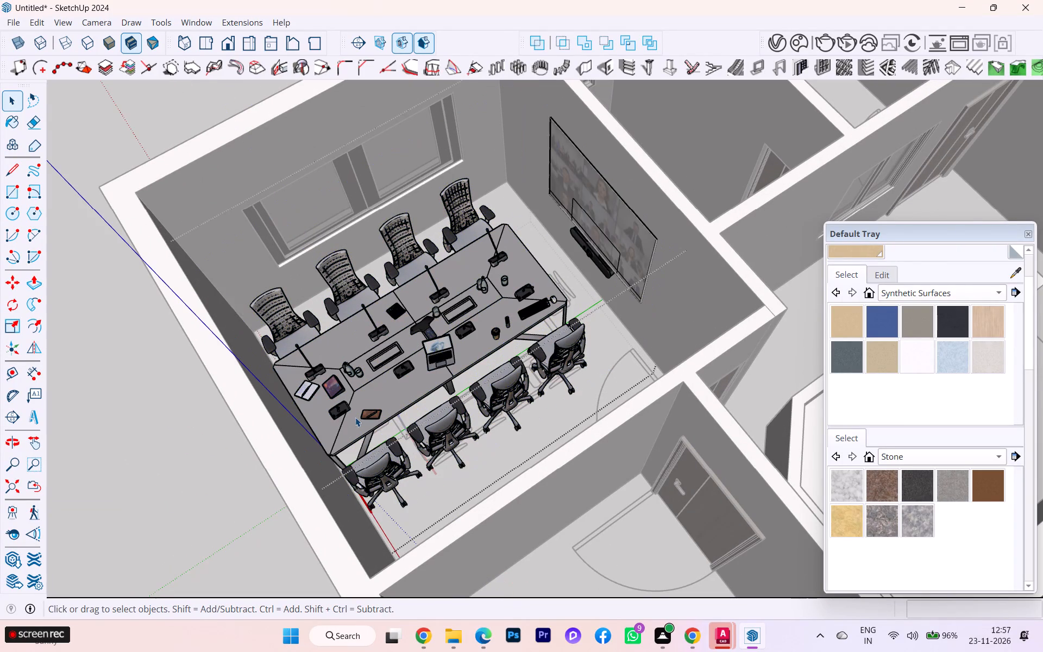
key("m")
left_click(353, 419)
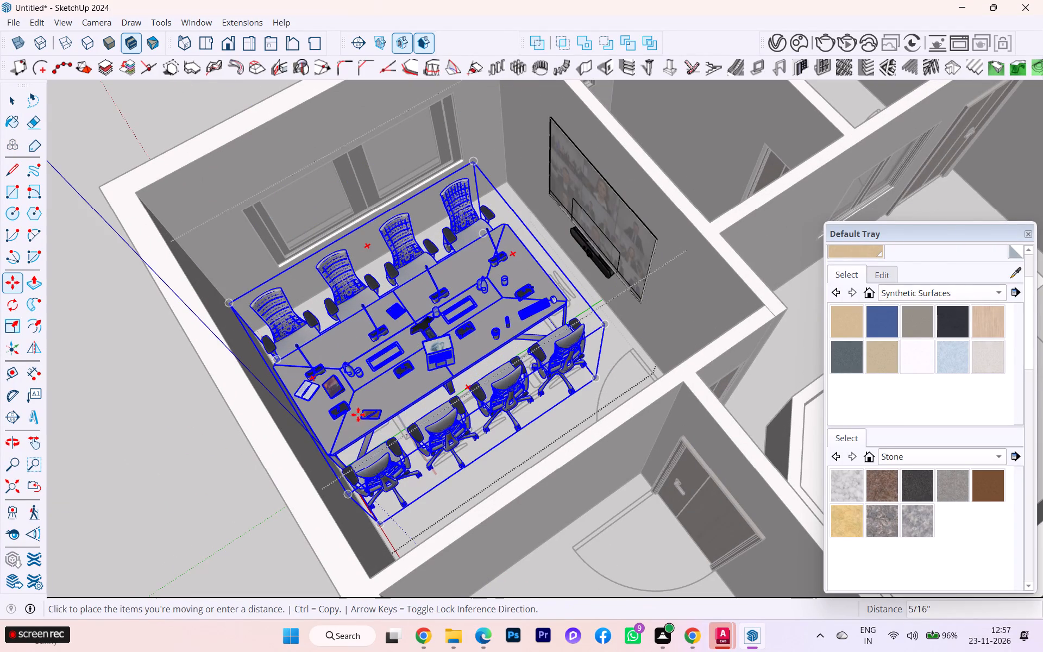
left_click(369, 406)
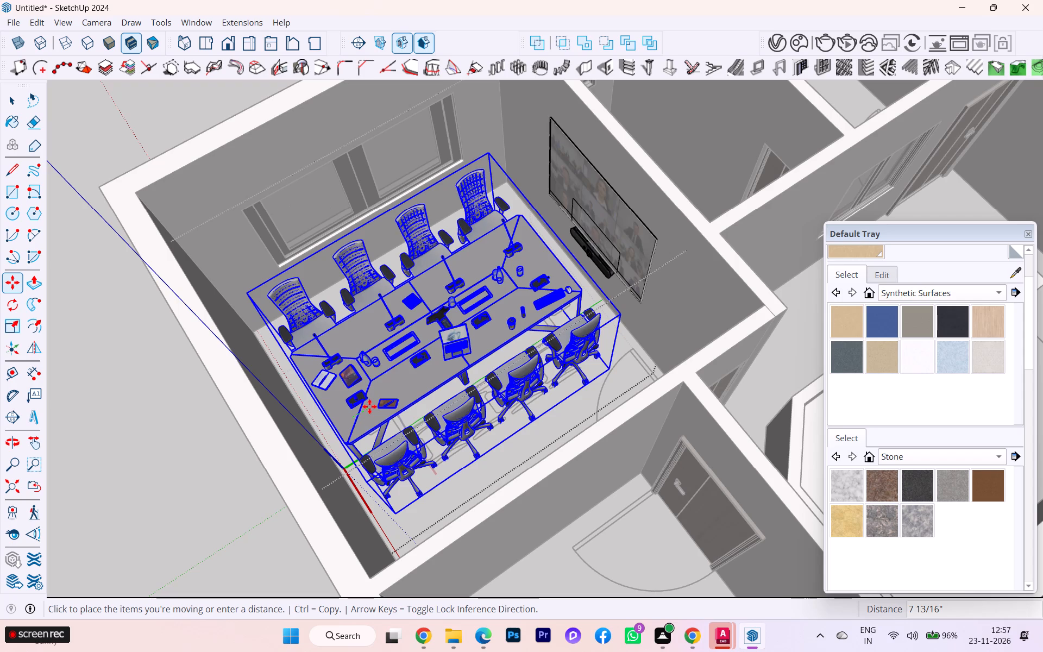
left_click(8, 106)
left_click(83, 158)
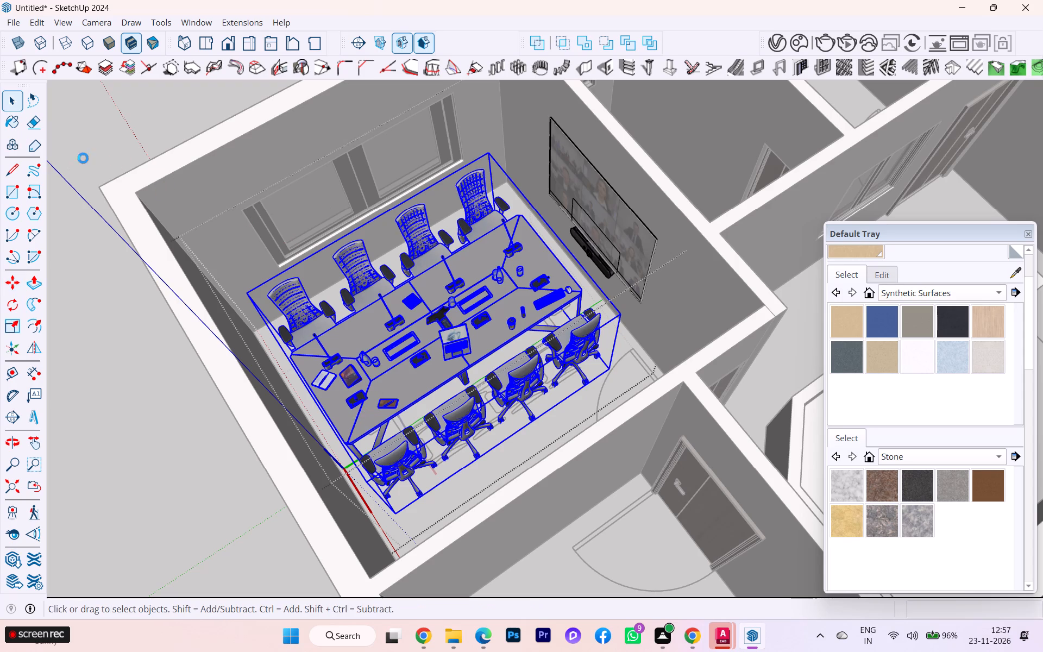
left_click(107, 154)
Examine the table, its accessories, the chairs and the wall screen up close from several angles.
scroll(273, 167, "down", 1)
middle_click_drag(283, 167, 354, 144)
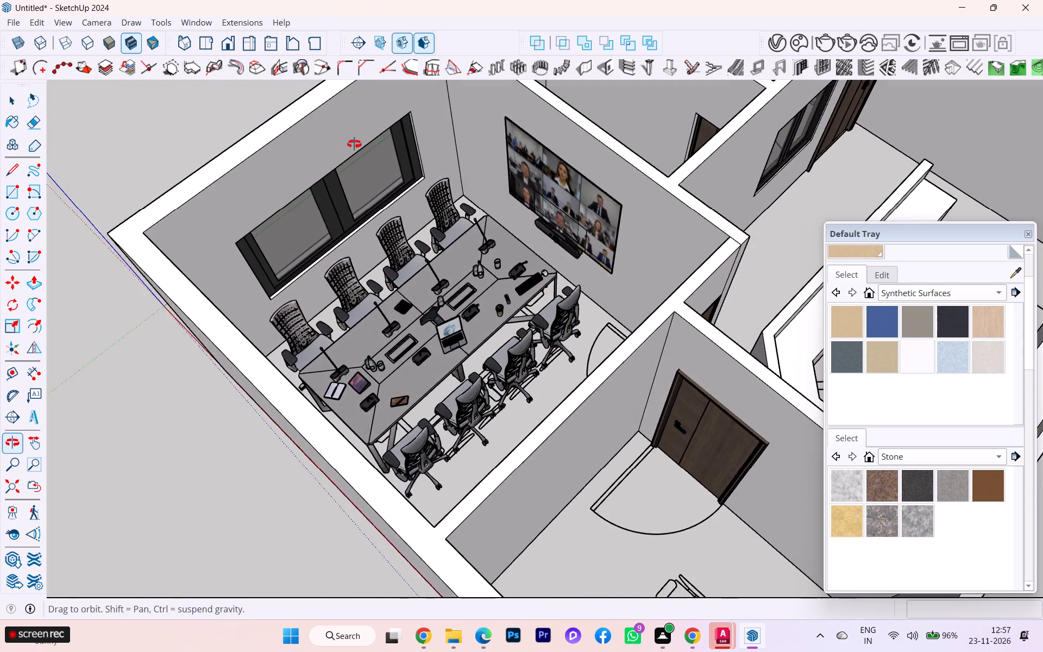
middle_click_drag(354, 144, 397, 128)
scroll(492, 385, "up", 5)
scroll(450, 343, "down", 1)
scroll(450, 342, "up", 2)
scroll(450, 342, "down", 1)
scroll(436, 324, "up", 2)
scroll(433, 322, "down", 1)
scroll(432, 322, "up", 4)
scroll(418, 308, "down", 1)
scroll(417, 307, "up", 2)
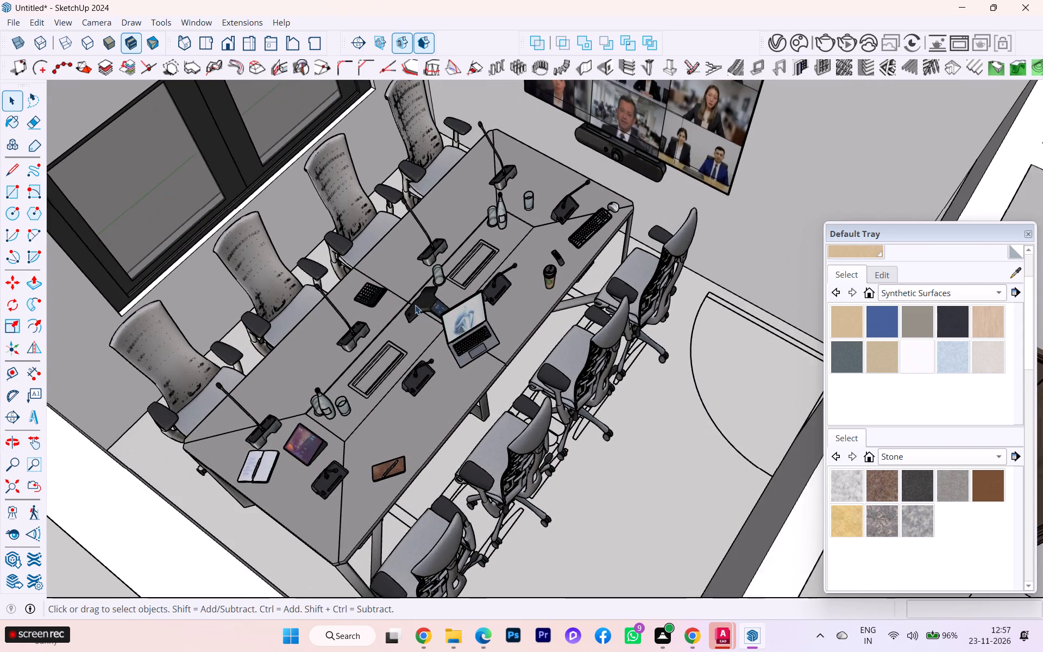
middle_click_drag(387, 299, 463, 243)
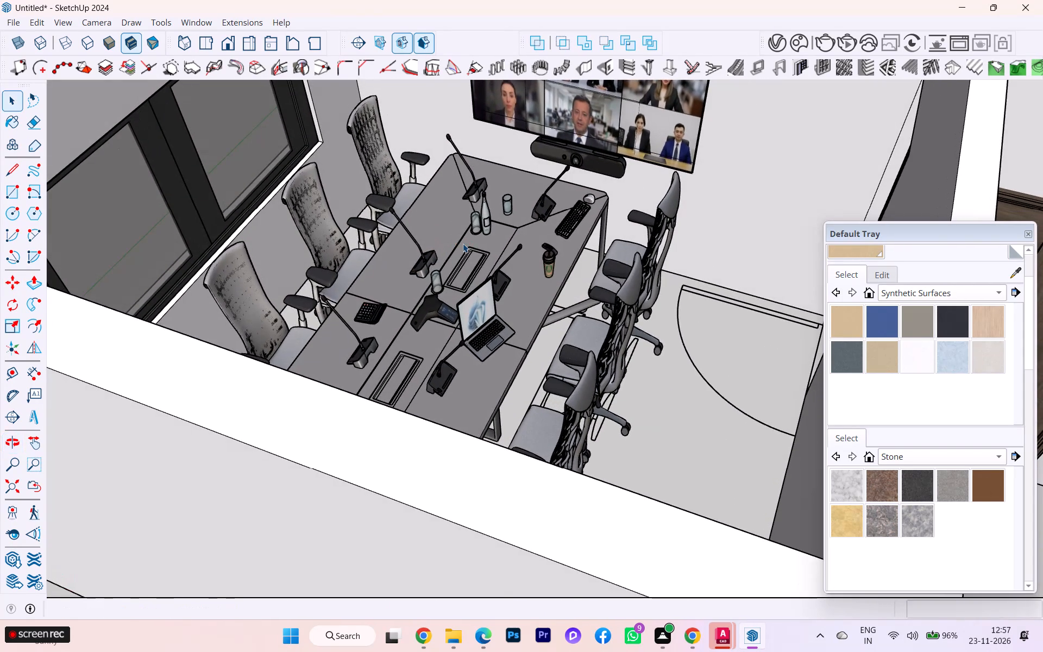
scroll(463, 243, "up", 2)
scroll(485, 252, "down", 1)
scroll(485, 254, "up", 1)
middle_click_drag(472, 262, 384, 268)
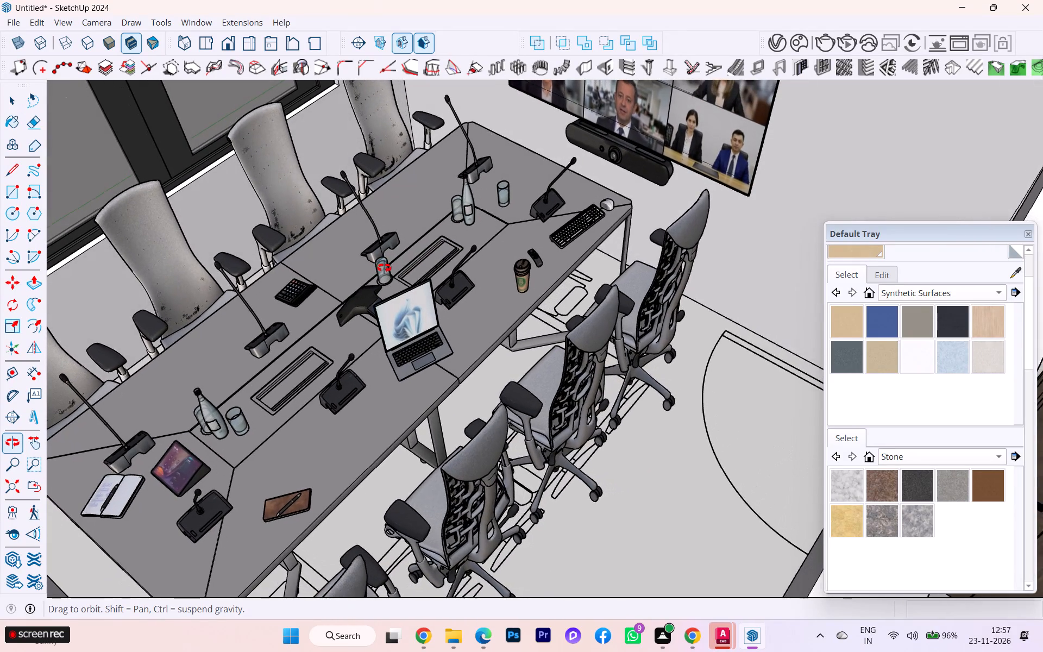
middle_click_drag(384, 268, 499, 268)
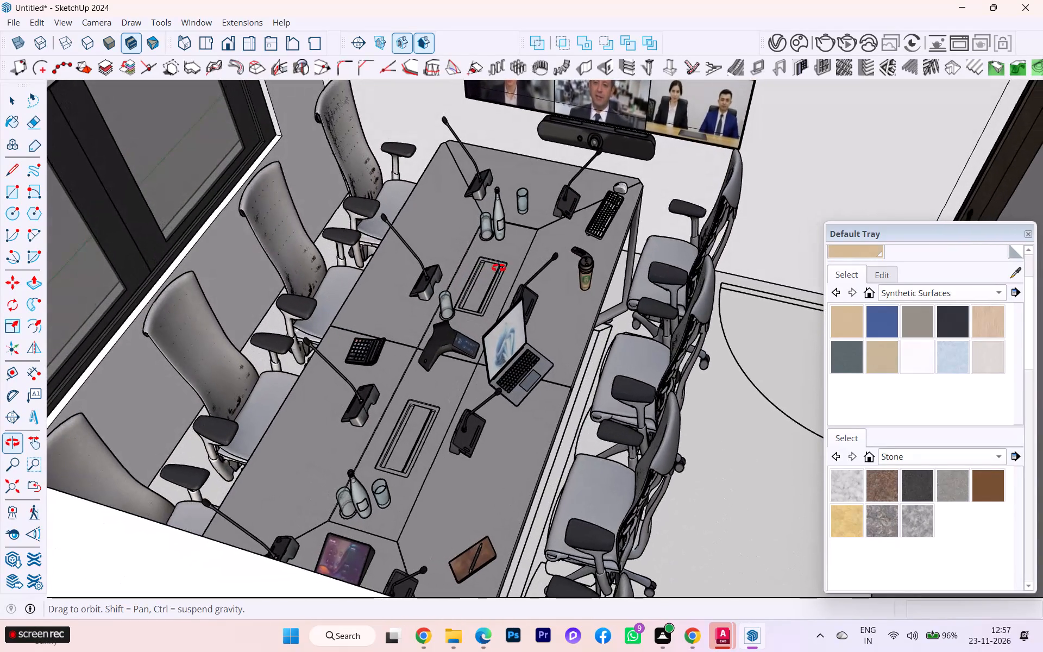
middle_click_drag(499, 268, 136, 297)
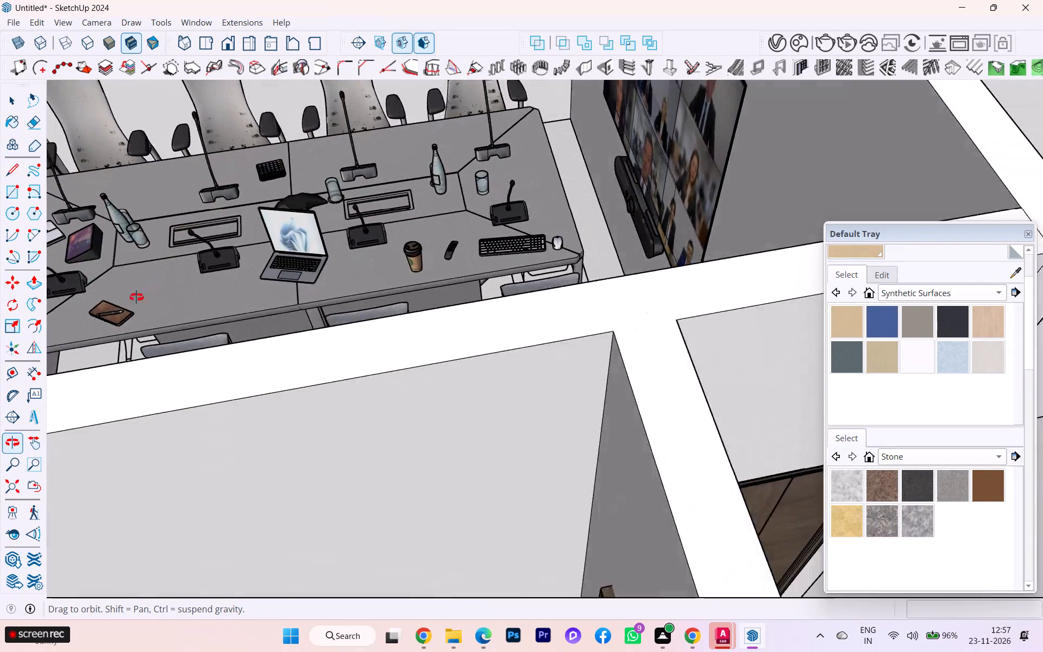
middle_click_drag(136, 297, 256, 310)
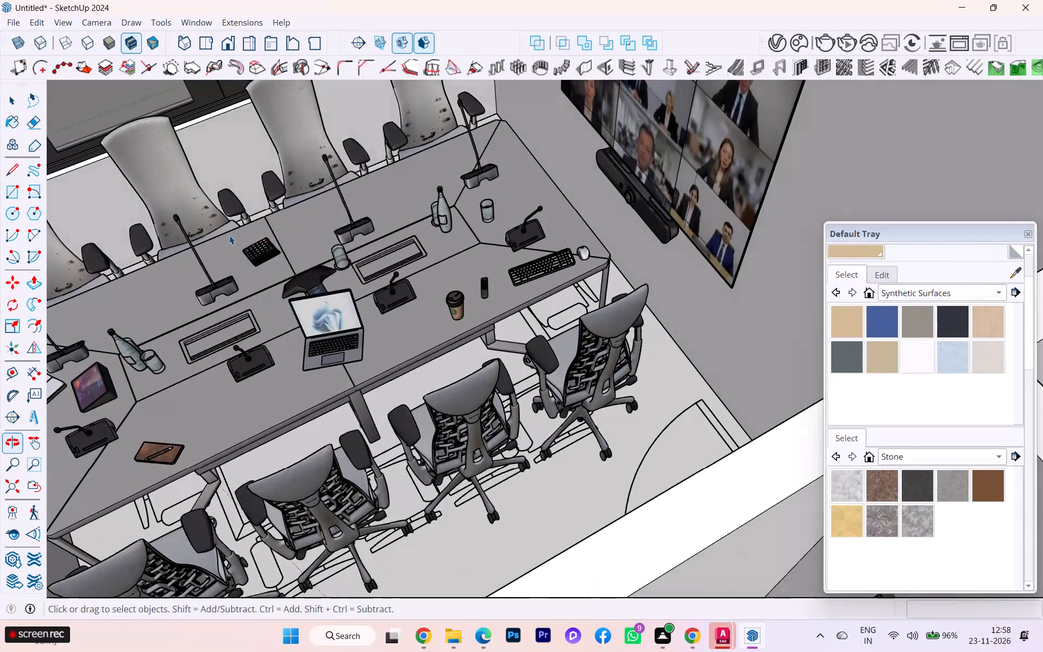
Examine the furnished meeting room from above and from several angles, checking the clearance between the furniture, walls and door.
scroll(223, 228, "down", 12)
scroll(262, 244, "up", 1)
scroll(268, 247, "down", 1)
middle_click_drag(301, 258, 299, 440)
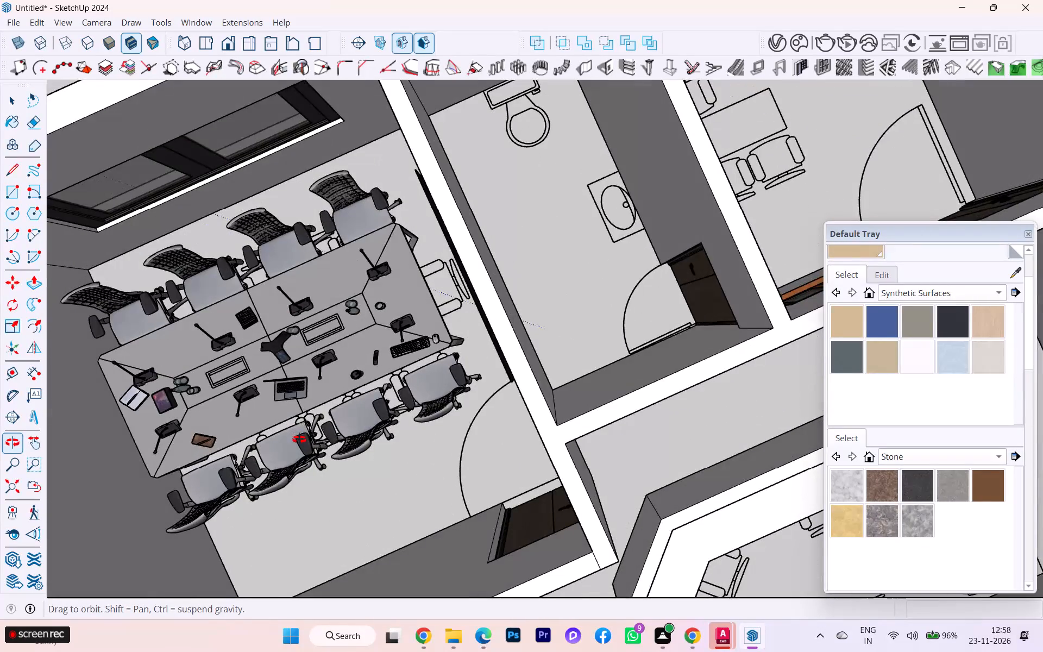
middle_click_drag(299, 440, 435, 334)
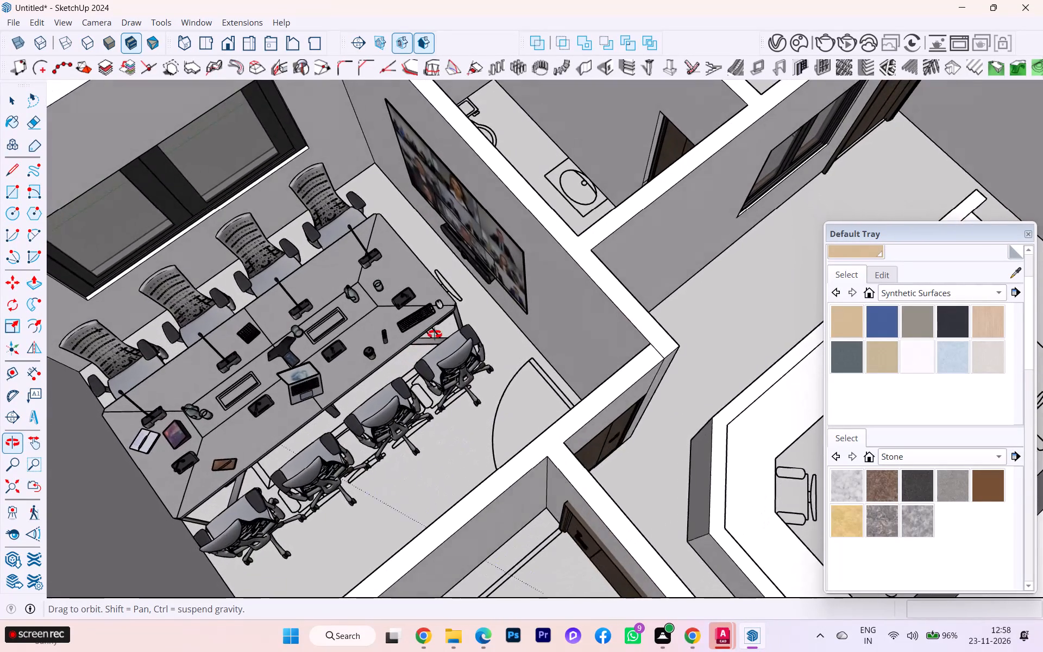
middle_click_drag(435, 334, 615, 366)
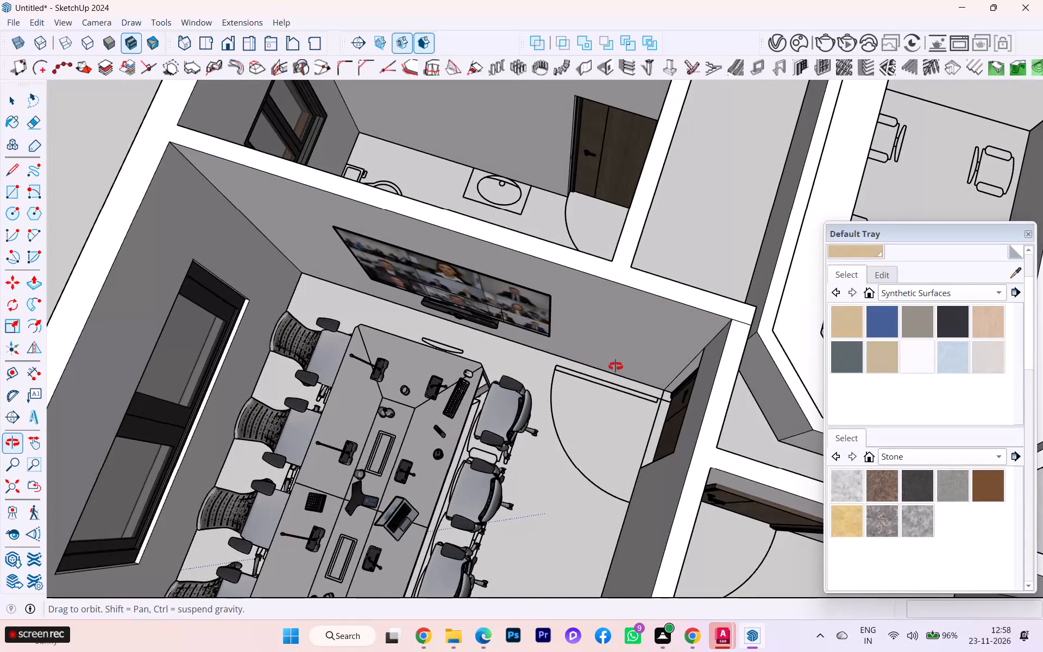
middle_click_drag(615, 366, 69, 293)
Examine the whole office model from above, from the reception counter and neighbouring rooms out to the full floor layout.
scroll(112, 276, "down", 2)
middle_click_drag(153, 277, 59, 280)
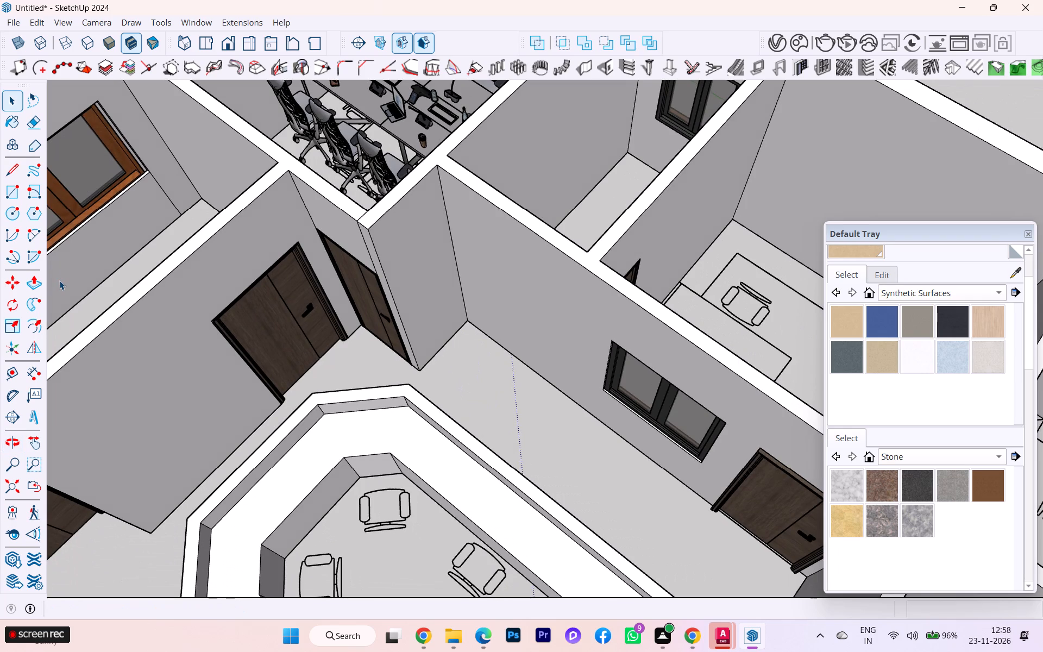
scroll(59, 280, "down", 1)
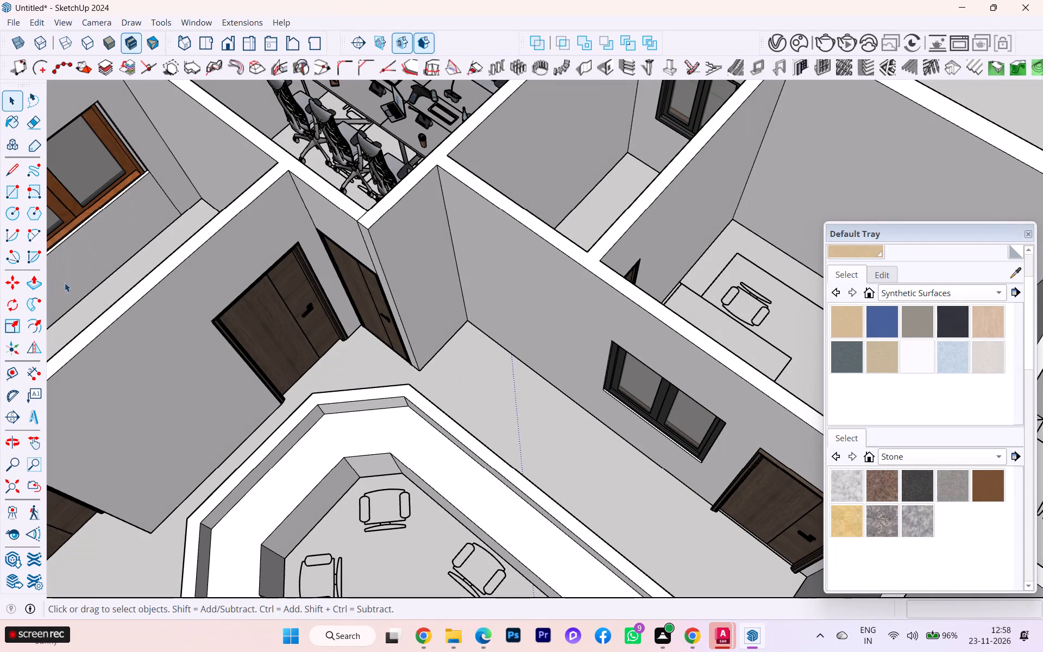
scroll(90, 291, "down", 2)
scroll(175, 280, "down", 5)
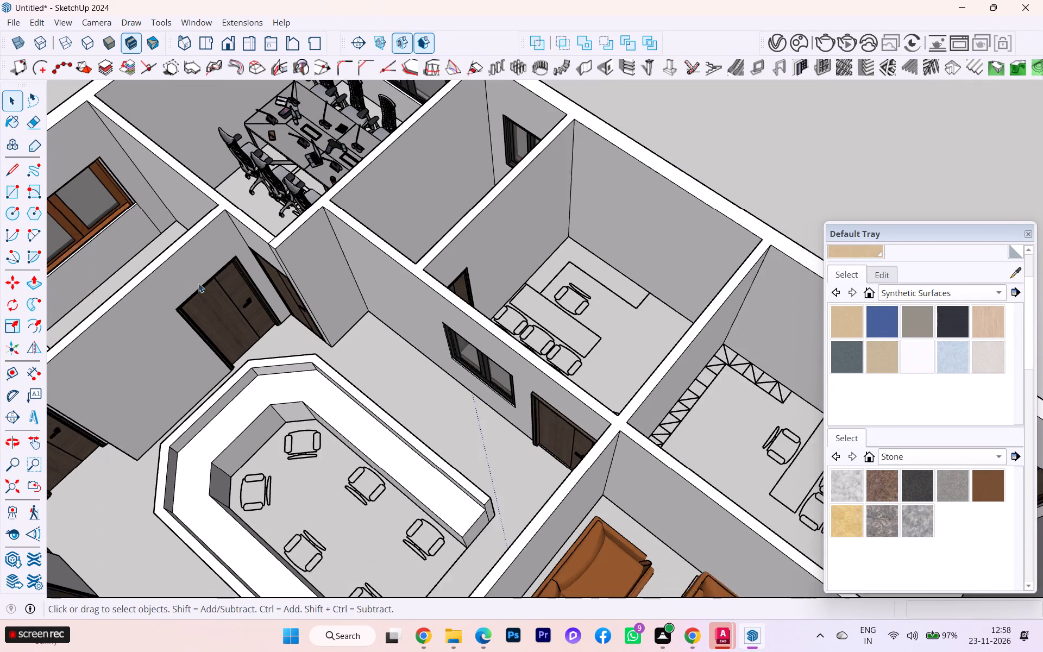
scroll(266, 278, "down", 2)
scroll(266, 278, "up", 1)
scroll(266, 278, "down", 1)
scroll(266, 278, "up", 1)
scroll(266, 278, "down", 2)
scroll(267, 278, "up", 1)
scroll(267, 278, "down", 1)
scroll(483, 247, "down", 1)
scroll(483, 247, "up", 1)
scroll(483, 247, "down", 4)
scroll(483, 247, "up", 2)
scroll(483, 247, "down", 1)
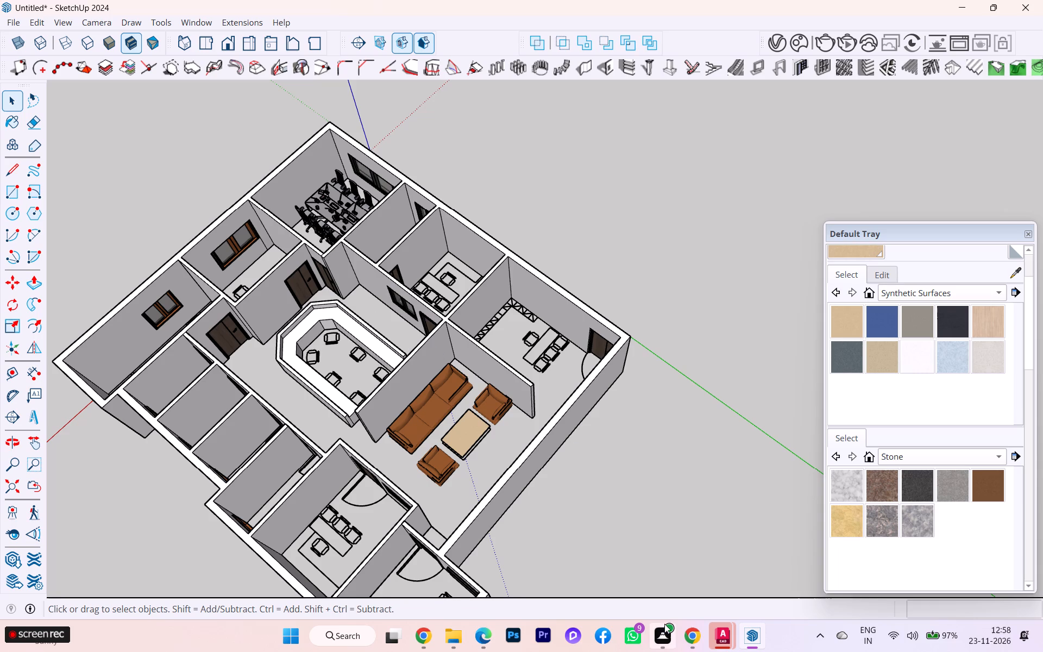
scroll(284, 435, "up", 1)
scroll(280, 436, "down", 1)
scroll(272, 440, "up", 1)
middle_click_drag(174, 459, 200, 426)
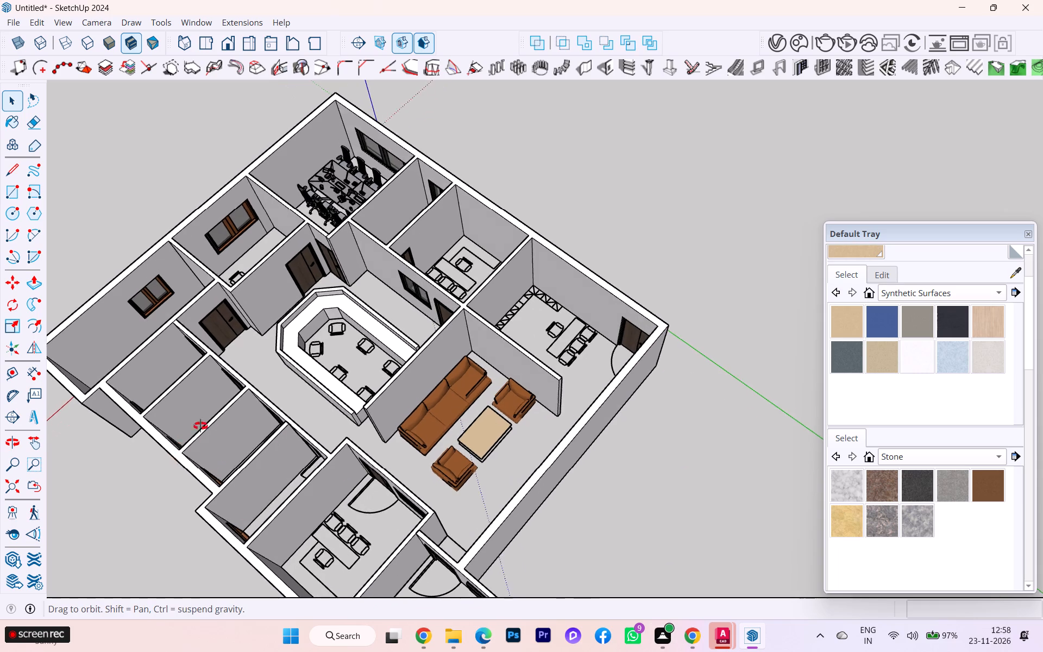
middle_click_drag(200, 426, 320, 350)
scroll(365, 341, "down", 4)
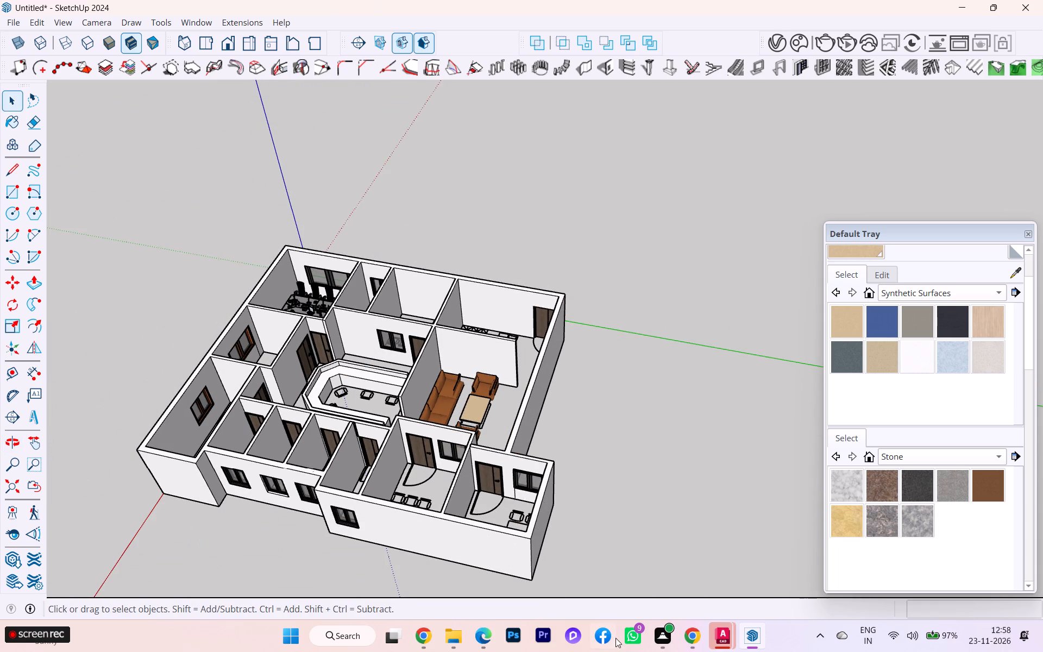
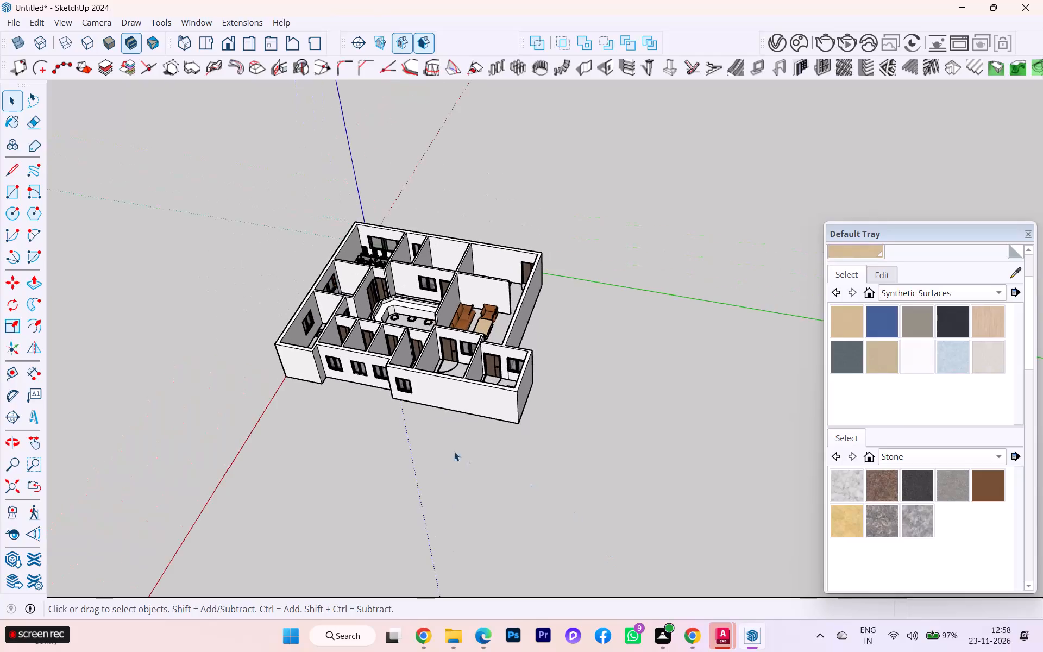
Examine the office layout from above, looking over the reception counter, the waiting area and the rooms around them.
scroll(451, 441, "up", 2)
scroll(324, 313, "up", 6)
scroll(310, 314, "down", 2)
scroll(310, 314, "up", 1)
scroll(275, 341, "up", 1)
scroll(275, 341, "down", 1)
scroll(275, 341, "up", 1)
scroll(275, 341, "down", 1)
scroll(275, 341, "up", 2)
scroll(379, 360, "down", 1)
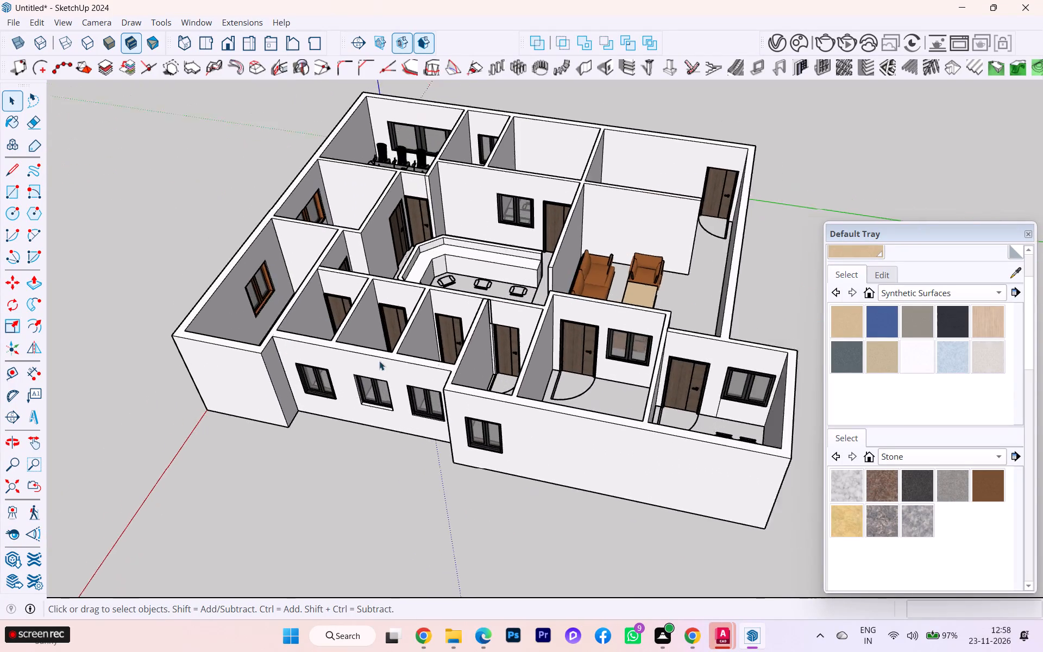
scroll(379, 361, "down", 1)
middle_click_drag(385, 368, 545, 451)
scroll(545, 451, "up", 1)
scroll(329, 354, "up", 5)
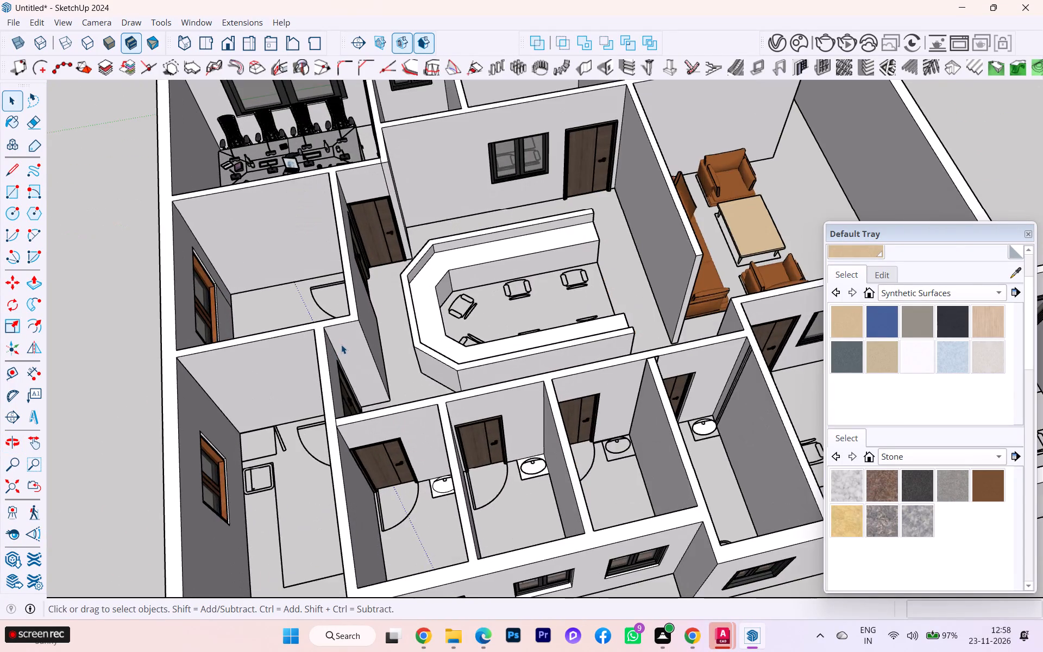
scroll(347, 343, "down", 1)
scroll(347, 343, "up", 1)
scroll(348, 343, "down", 5)
scroll(348, 343, "up", 1)
scroll(348, 343, "down", 2)
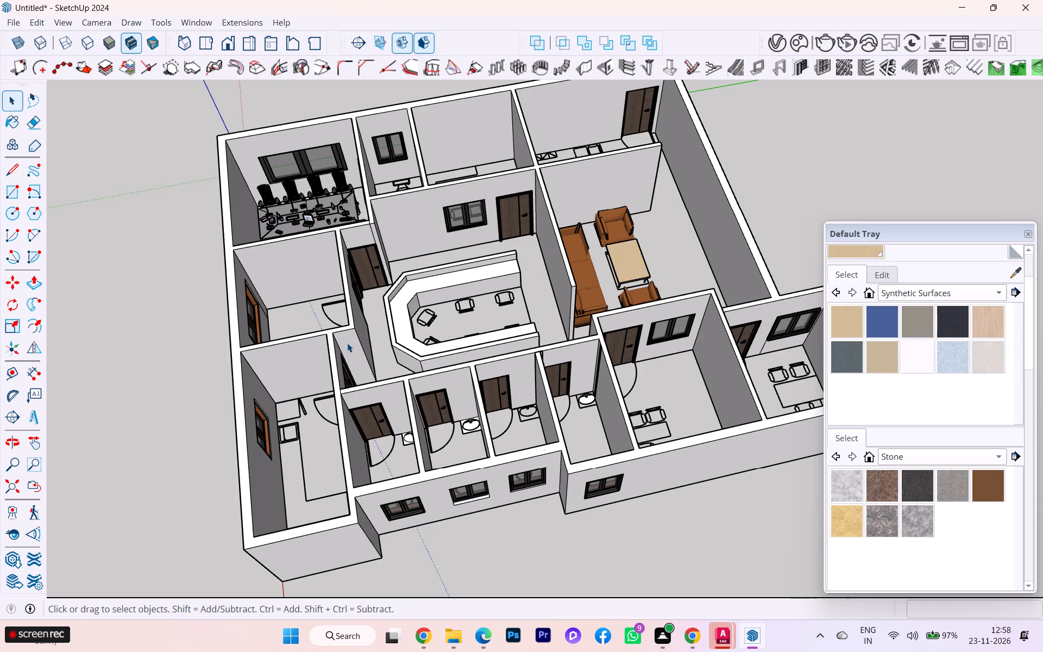
Examine the row of washrooms with their doors, washbasins and windows up close and within the surrounding floor layout.
scroll(384, 477, "up", 5)
scroll(438, 481, "up", 1)
scroll(439, 481, "down", 1)
scroll(439, 480, "up", 6)
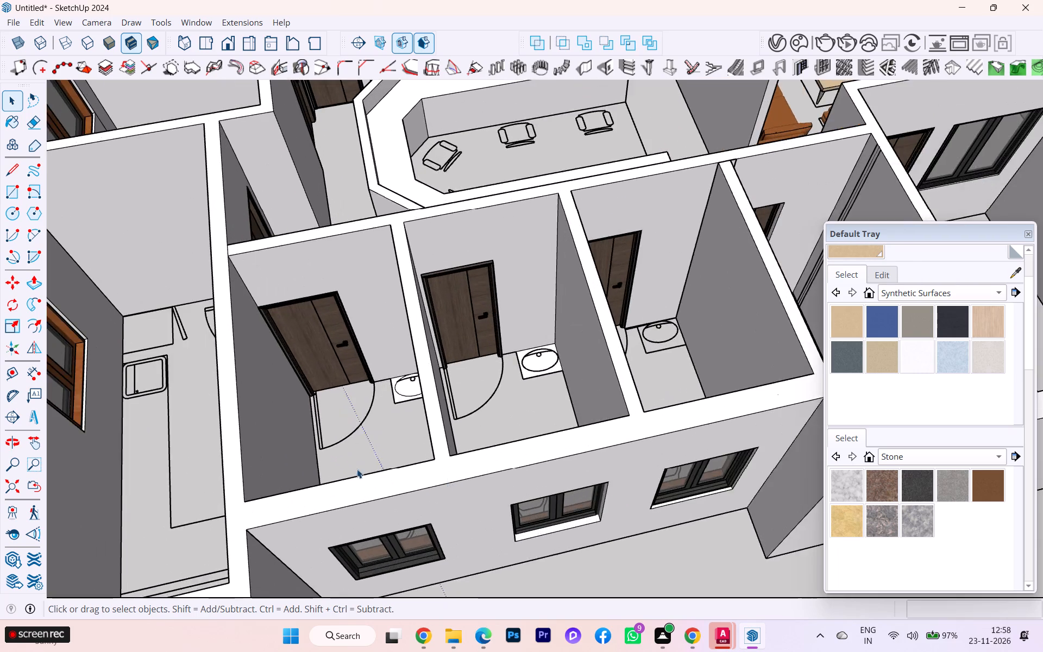
scroll(242, 450, "down", 3)
scroll(216, 444, "up", 1)
scroll(219, 438, "down", 4)
scroll(219, 437, "up", 1)
scroll(219, 437, "down", 2)
scroll(219, 437, "up", 1)
scroll(263, 381, "down", 4)
scroll(263, 380, "up", 1)
scroll(263, 380, "down", 3)
scroll(263, 380, "up", 1)
scroll(263, 380, "down", 1)
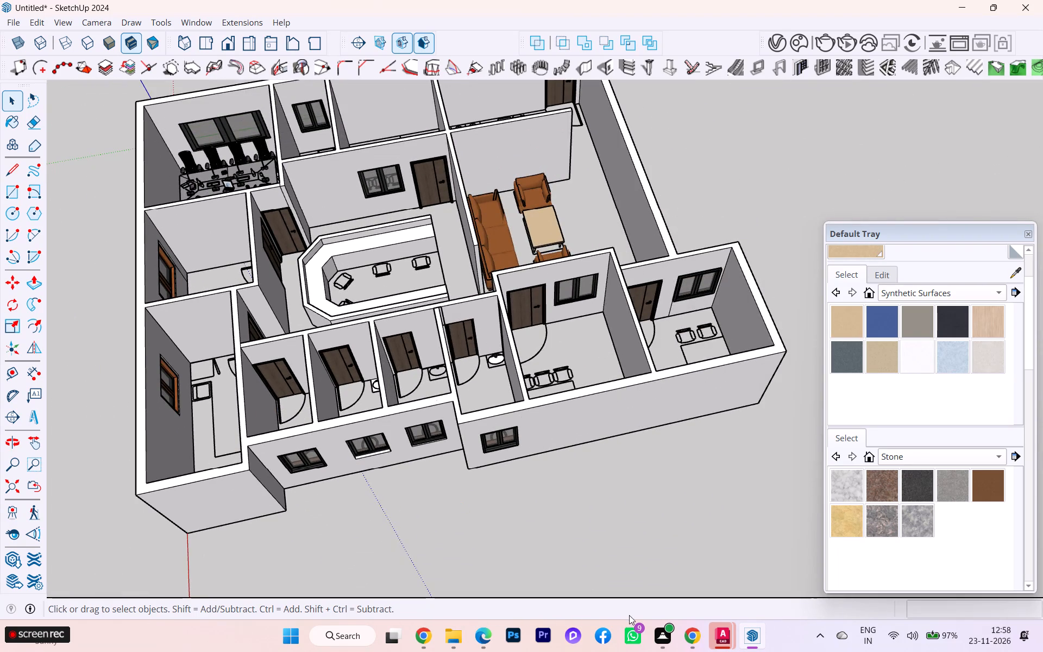
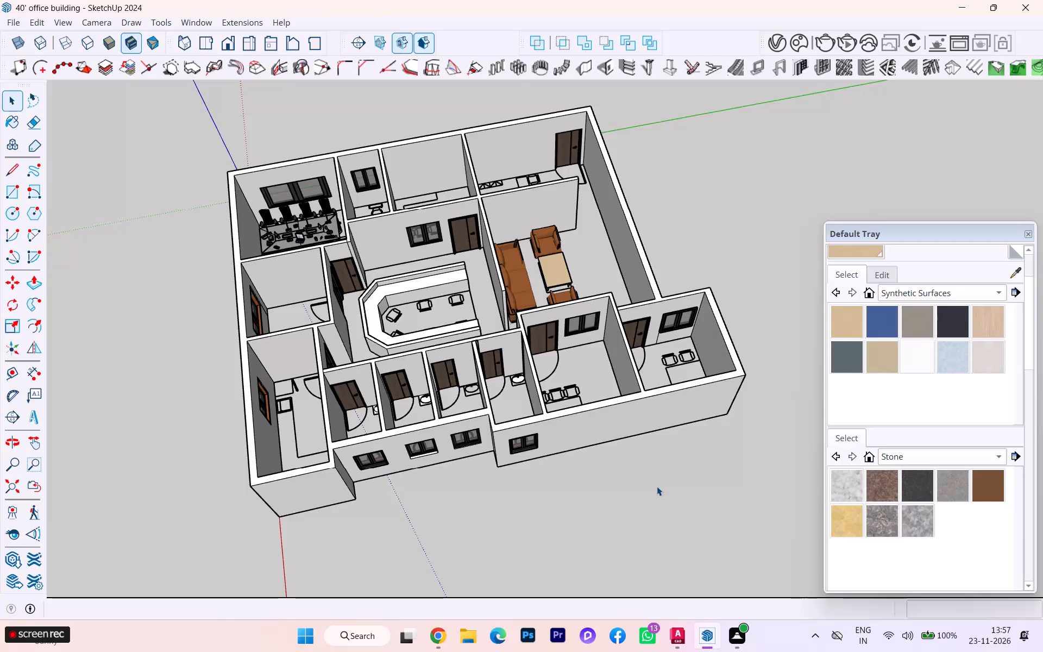
Examine the whole office layout from above, including the reception counter, the waiting area and the surrounding rooms.
scroll(600, 356, "up", 3)
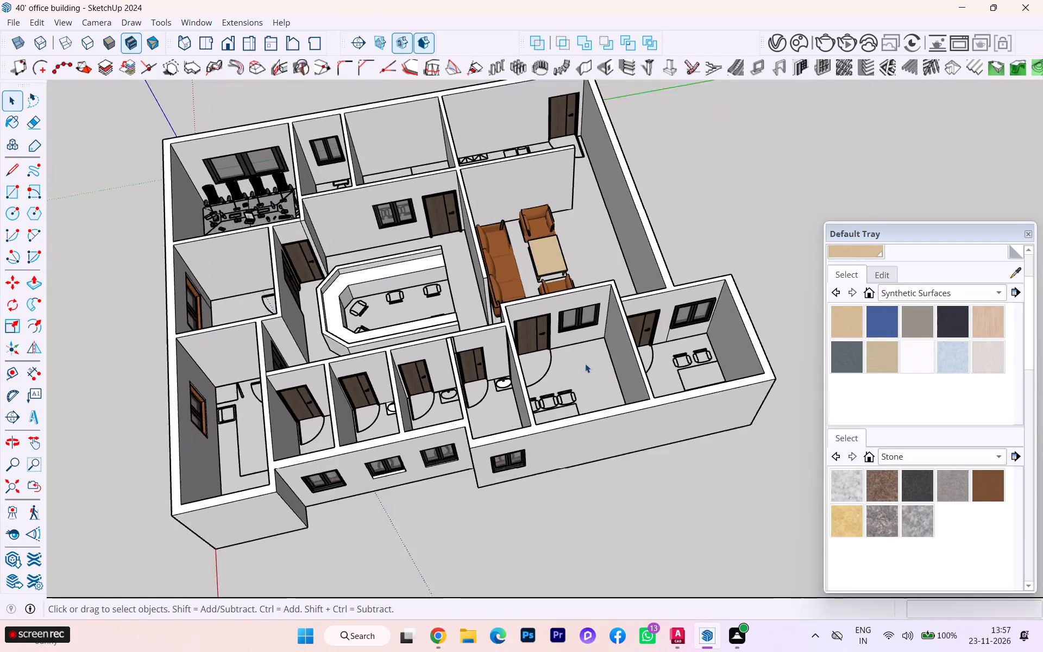
scroll(456, 278, "up", 6)
scroll(458, 275, "down", 2)
middle_click_drag(464, 281, 563, 277)
scroll(601, 243, "down", 2)
scroll(607, 243, "up", 2)
scroll(609, 244, "down", 1)
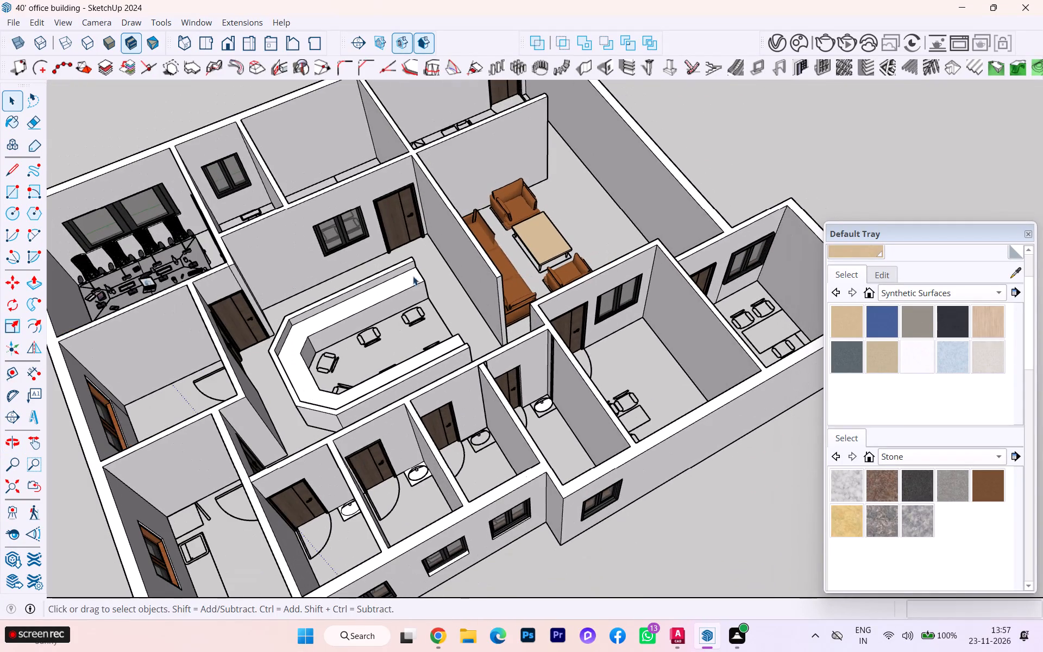
scroll(15, 206, "up", 2)
scroll(15, 206, "down", 3)
scroll(15, 206, "up", 2)
scroll(167, 402, "down", 2)
scroll(174, 405, "up", 4)
scroll(335, 301, "down", 3)
middle_click_drag(262, 428, 635, 465)
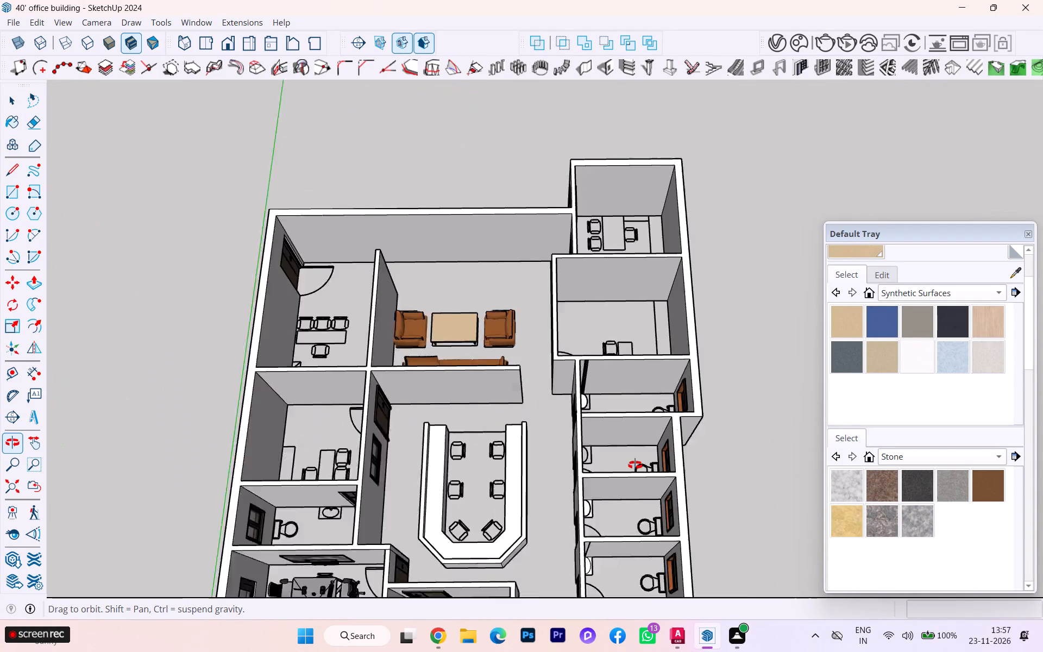
middle_click_drag(635, 465, 330, 412)
Examine the two unfurnished rooms beside the meeting room, looking at their doors, windows and furniture outlines on the floor.
scroll(253, 529, "up", 5)
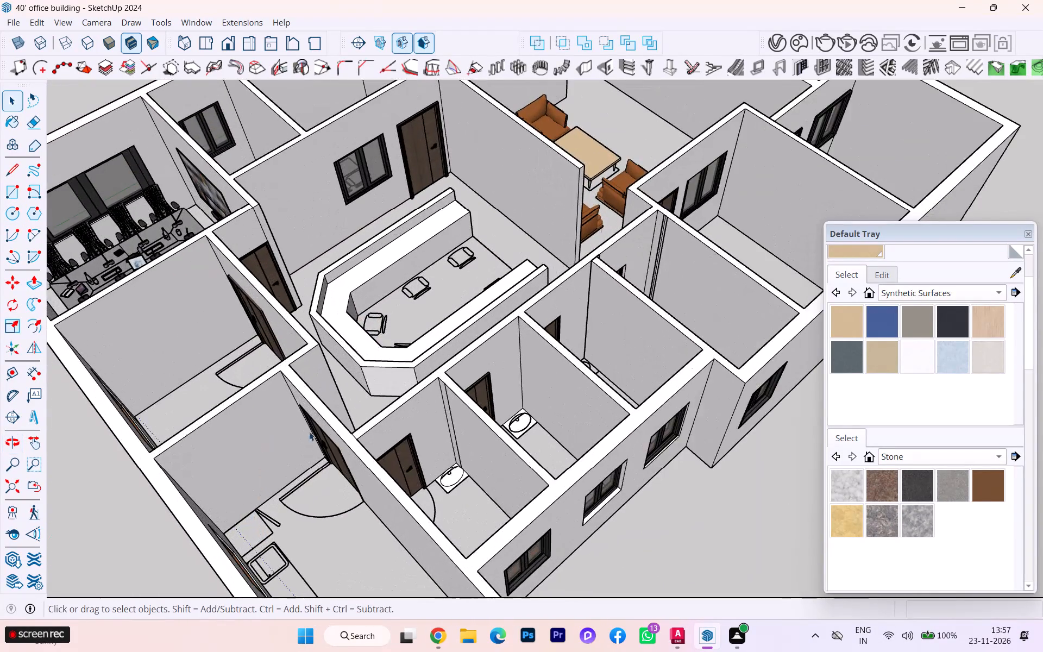
scroll(581, 181, "down", 6)
middle_click_drag(448, 454, 331, 516)
scroll(356, 418, "up", 7)
scroll(389, 398, "down", 1)
scroll(389, 398, "up", 1)
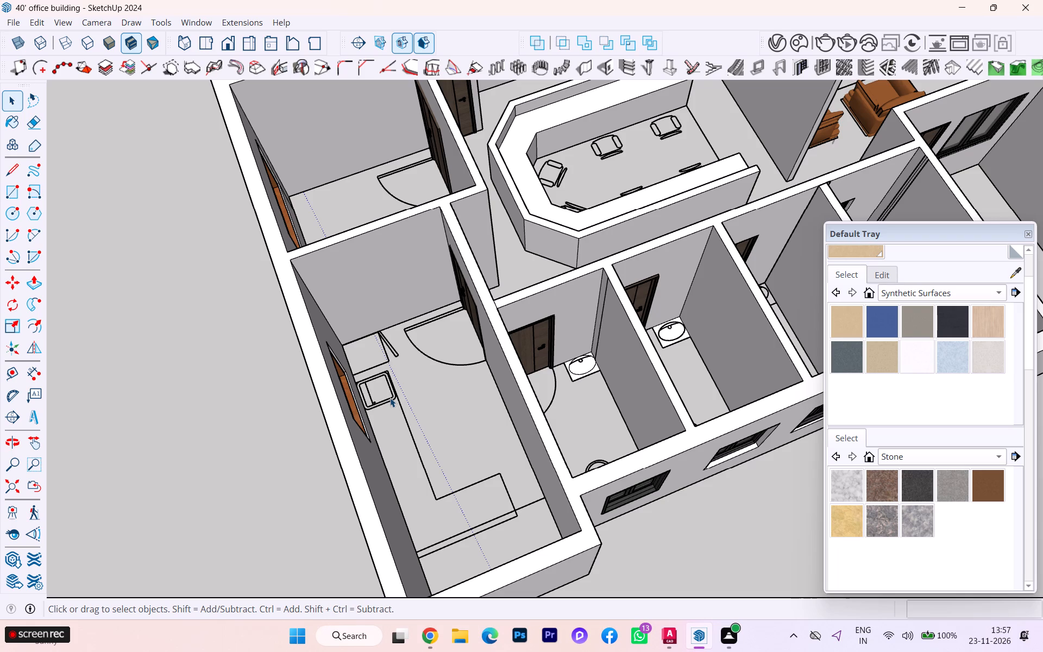
scroll(491, 464, "up", 1)
scroll(492, 463, "down", 3)
middle_click_drag(461, 439, 519, 454)
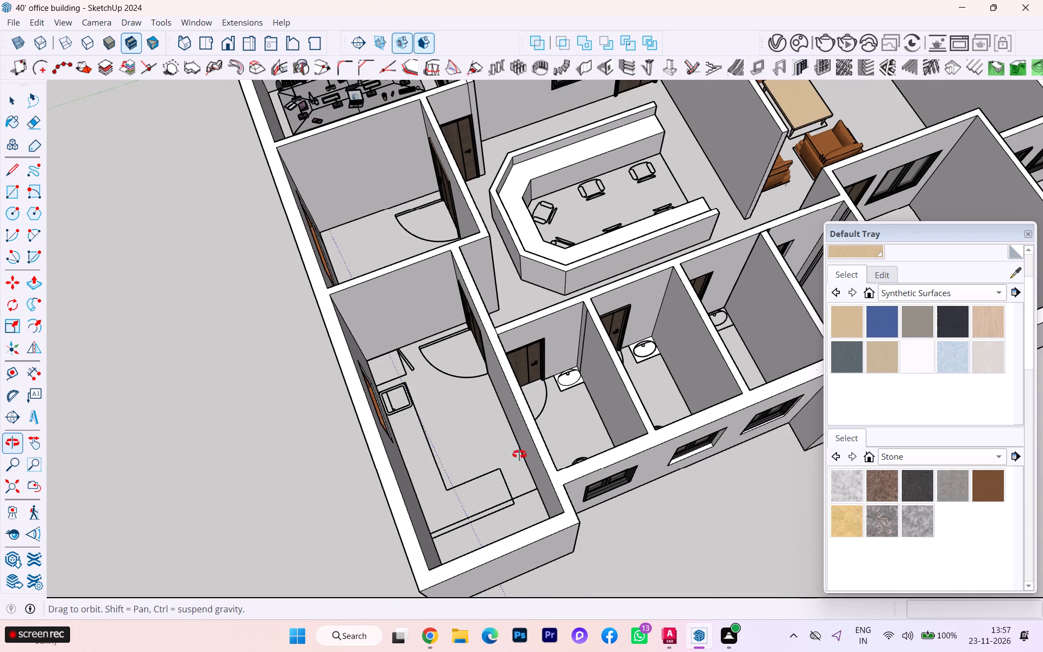
middle_click_drag(519, 454, 805, 441)
scroll(583, 466, "down", 1)
scroll(659, 471, "up", 4)
middle_click_drag(550, 451, 602, 505)
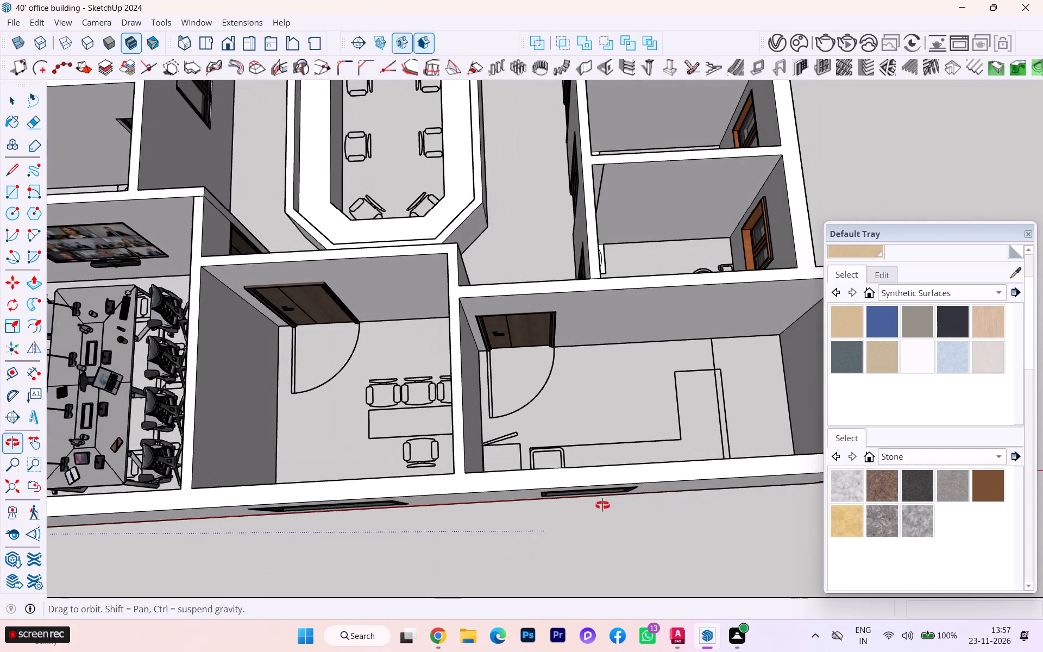
middle_click_drag(602, 505, 615, 497)
scroll(690, 631, "up", 1)
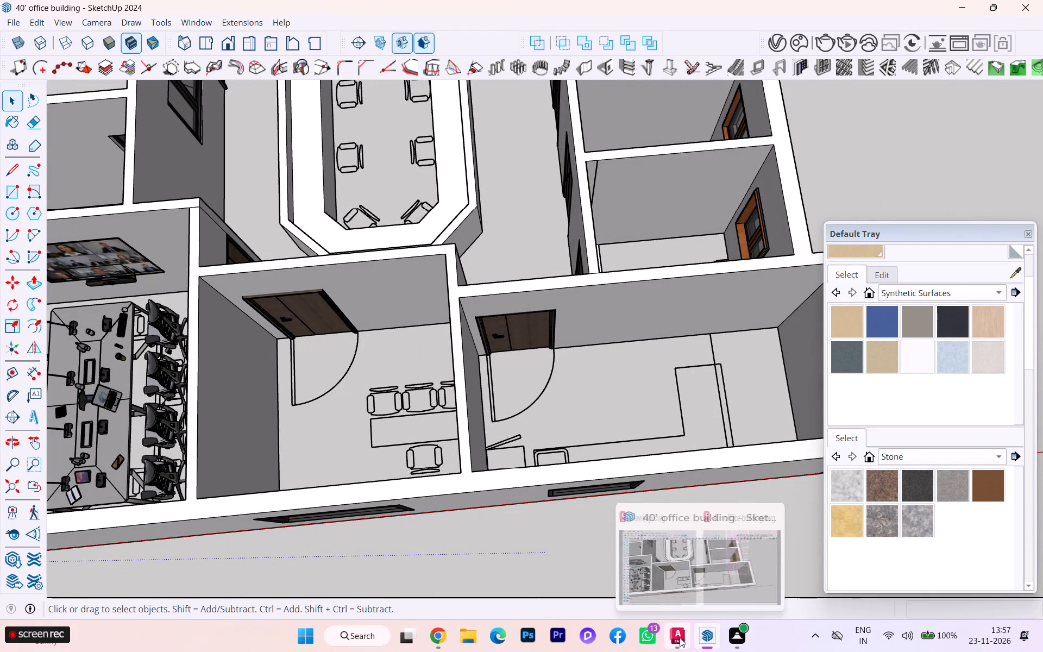
Switch to the 40' office building drawing in AutoCAD and examine the pantry room and H.R room plans.
left_click(680, 637)
left_click(682, 637)
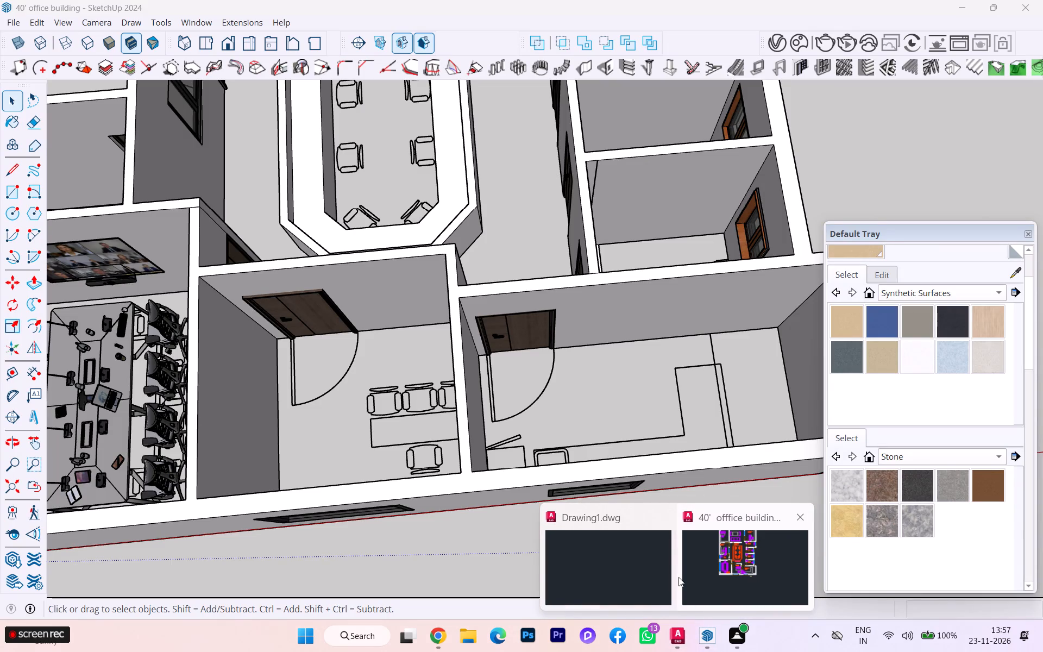
left_click(721, 583)
scroll(643, 437, "up", 1)
scroll(642, 438, "down", 1)
scroll(641, 441, "up", 3)
scroll(460, 265, "down", 2)
scroll(488, 440, "up", 3)
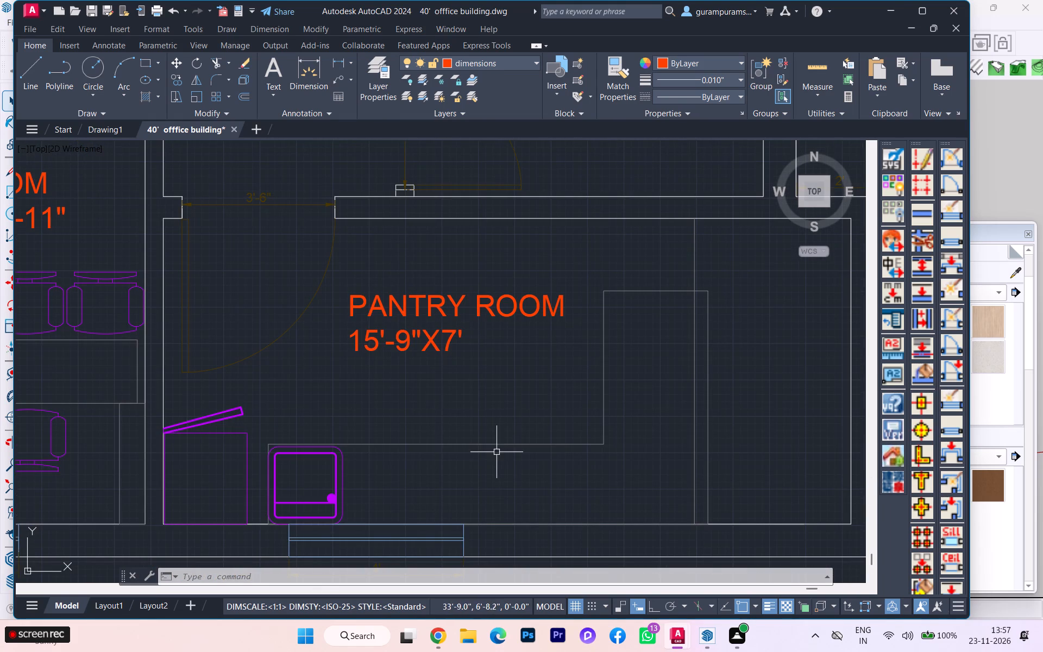
scroll(568, 407, "down", 1)
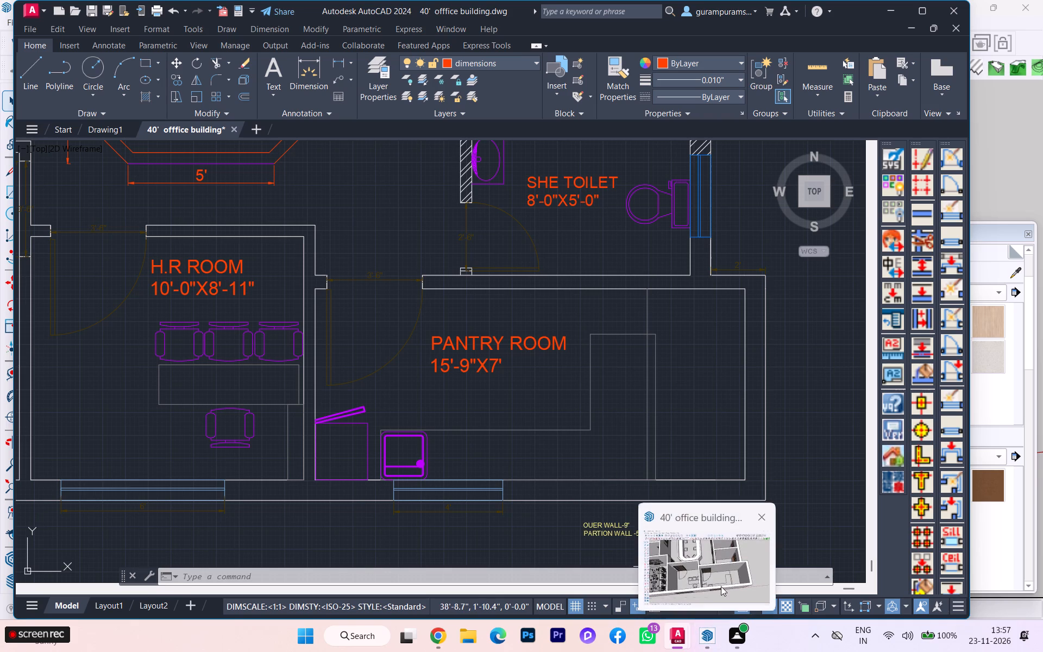
Switch back to SketchUp and draw a rectangle about 5' 1 9/16" by 1' 5 7/16" over the desk outline in the H.R room.
left_click(721, 585)
scroll(542, 353, "down", 2)
scroll(473, 438, "up", 3)
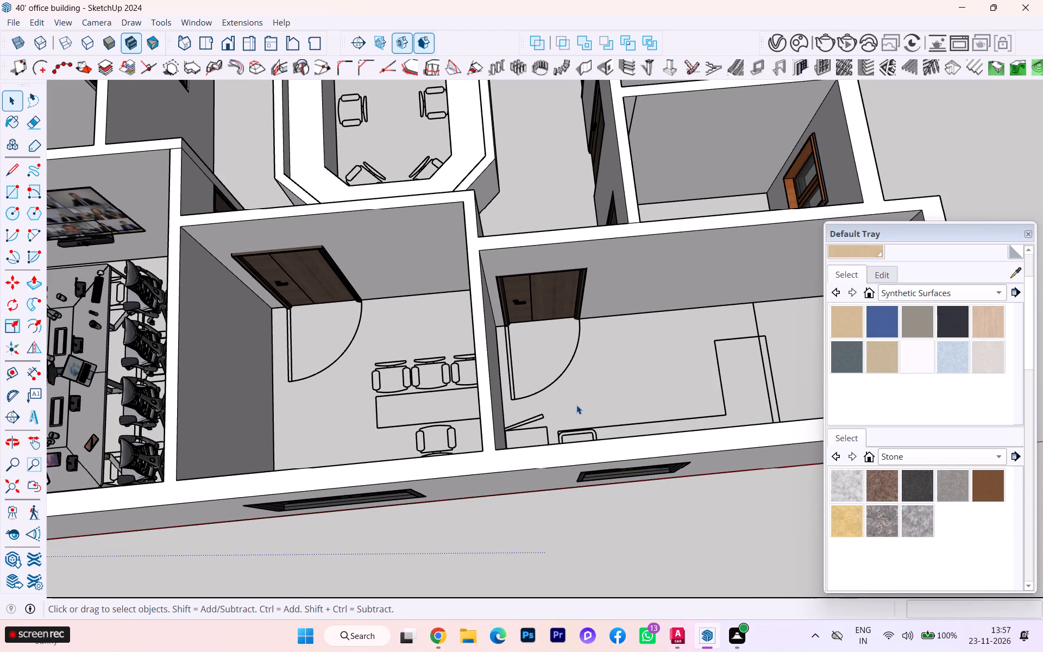
scroll(733, 427, "down", 2)
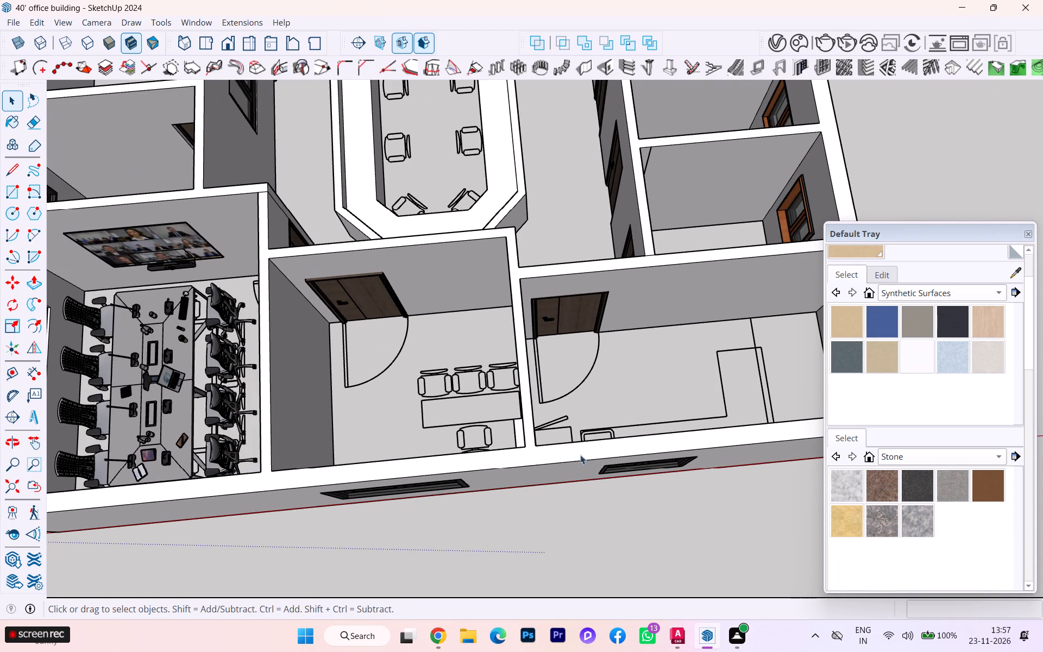
scroll(570, 456, "up", 2)
scroll(494, 420, "down", 1)
middle_click_drag(560, 389, 694, 359)
scroll(508, 441, "up", 2)
scroll(506, 441, "down", 1)
scroll(502, 440, "up", 1)
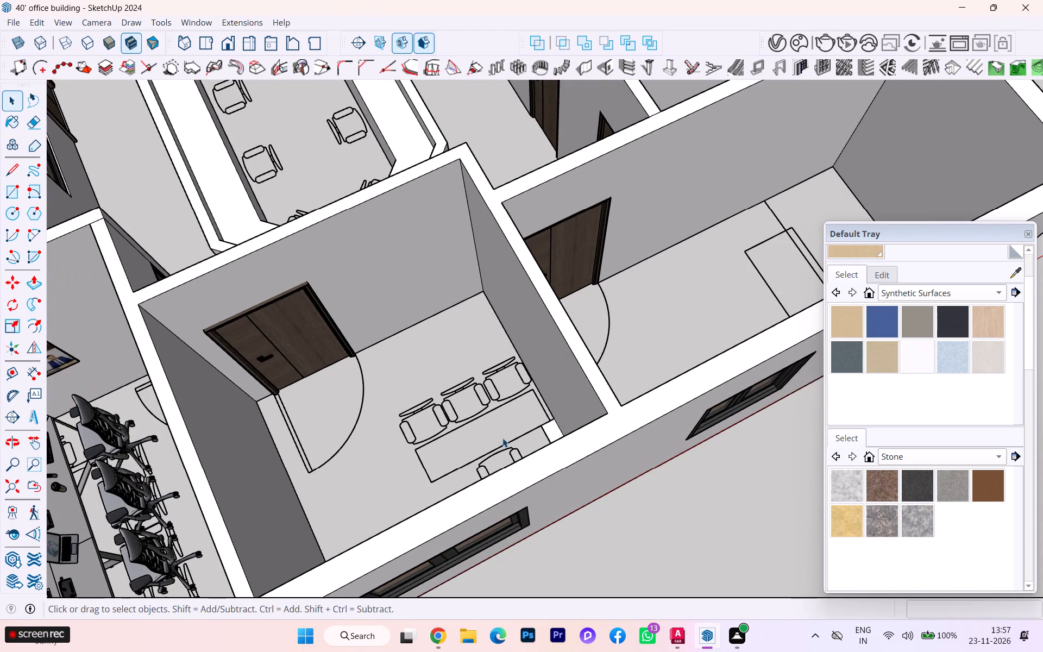
middle_click_drag(502, 455, 501, 483)
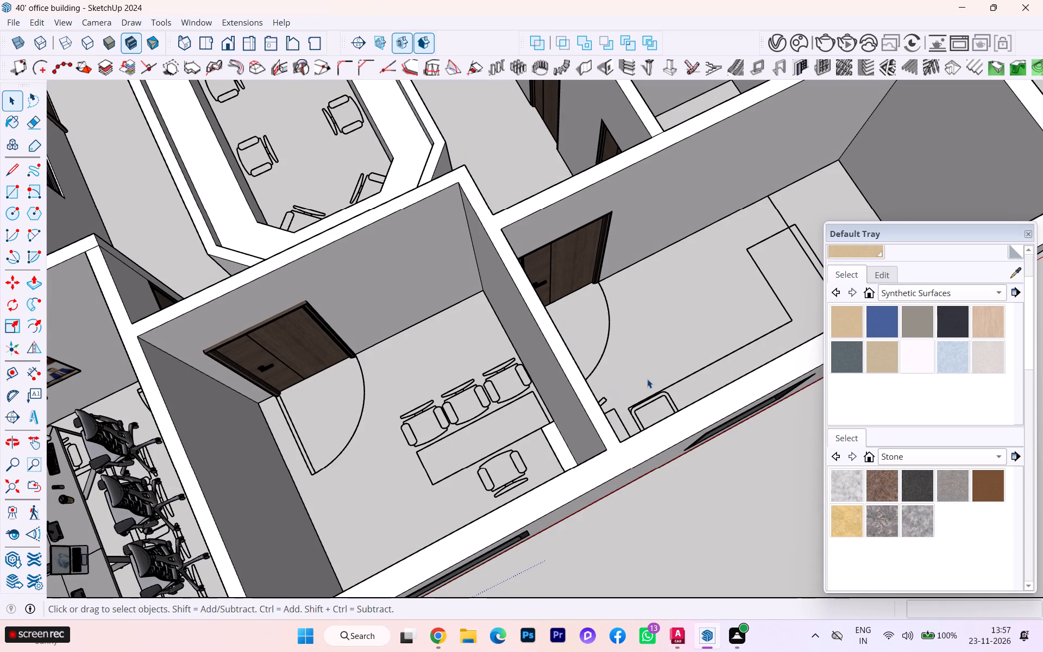
middle_click_drag(445, 430, 518, 378)
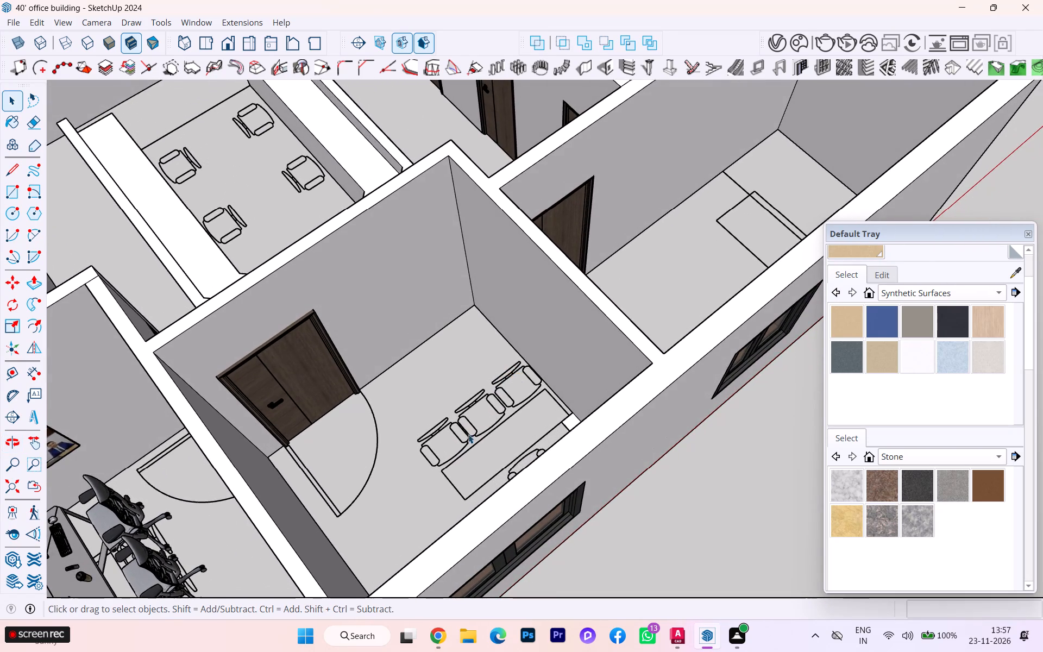
scroll(457, 447, "up", 4)
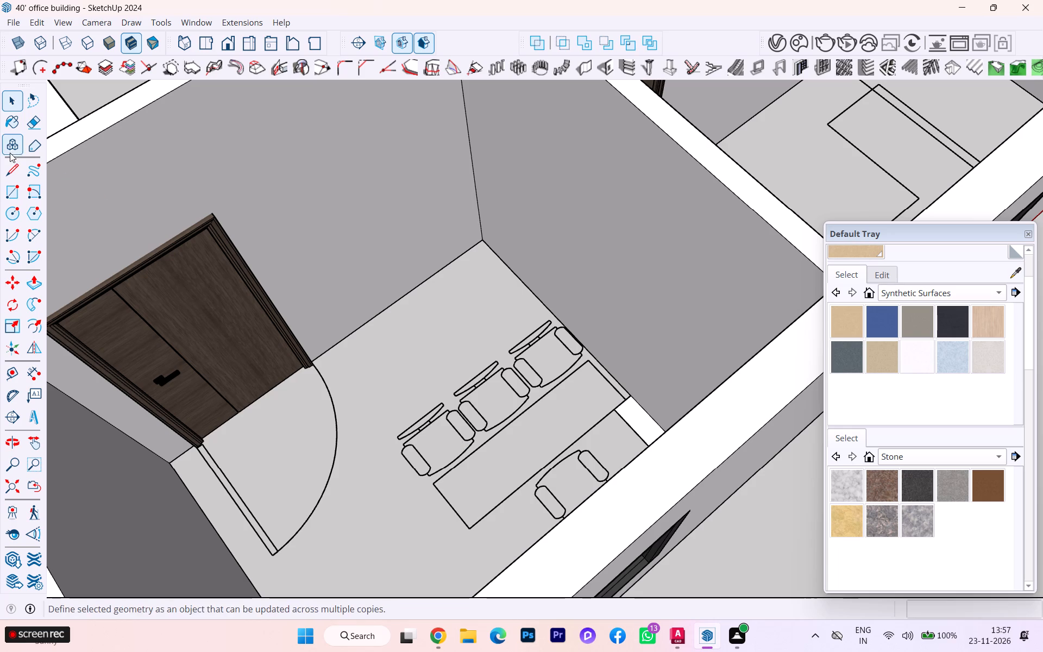
left_click(16, 190)
scroll(516, 393, "up", 4)
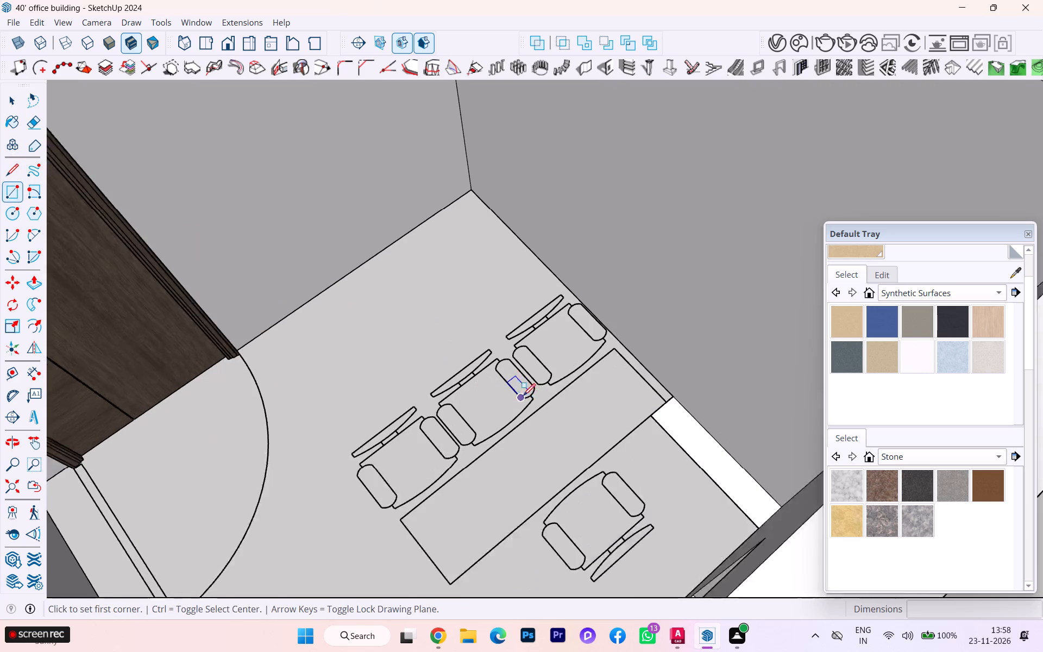
scroll(523, 396, "up", 2)
left_click(624, 342)
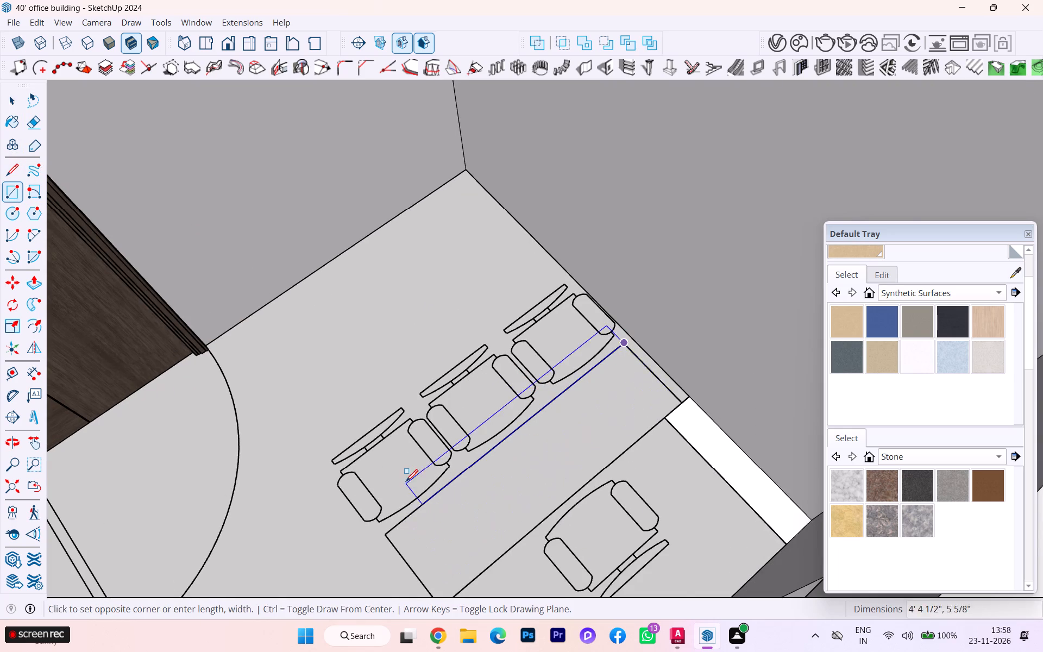
scroll(407, 479, "down", 5)
left_click(436, 573)
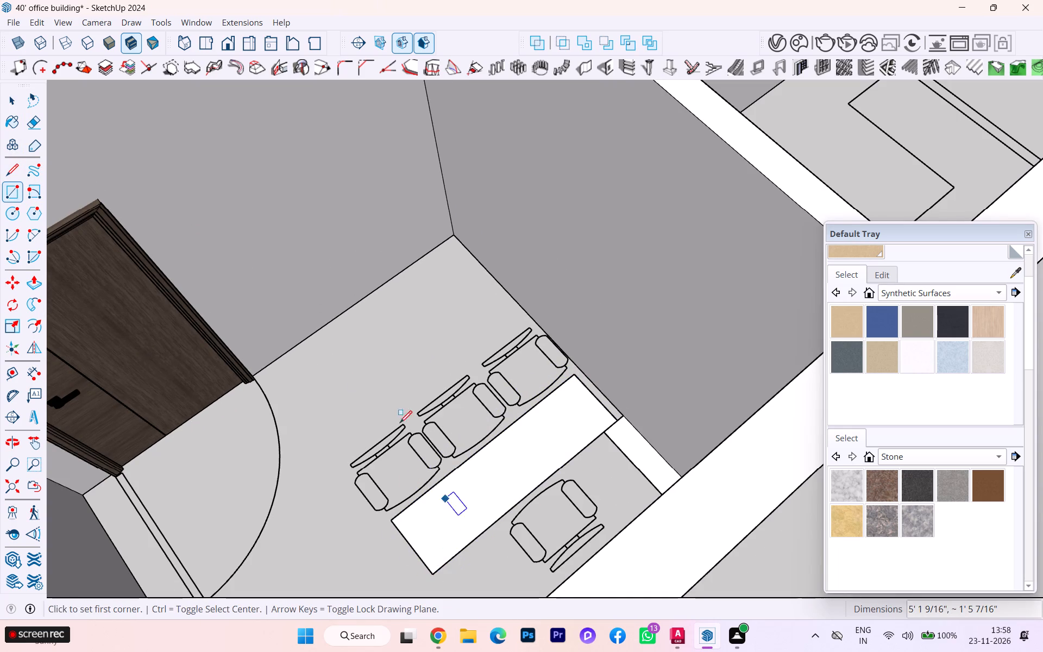
Push/Pull the desk rectangle in the H.R room up by 2".
left_click(15, 109)
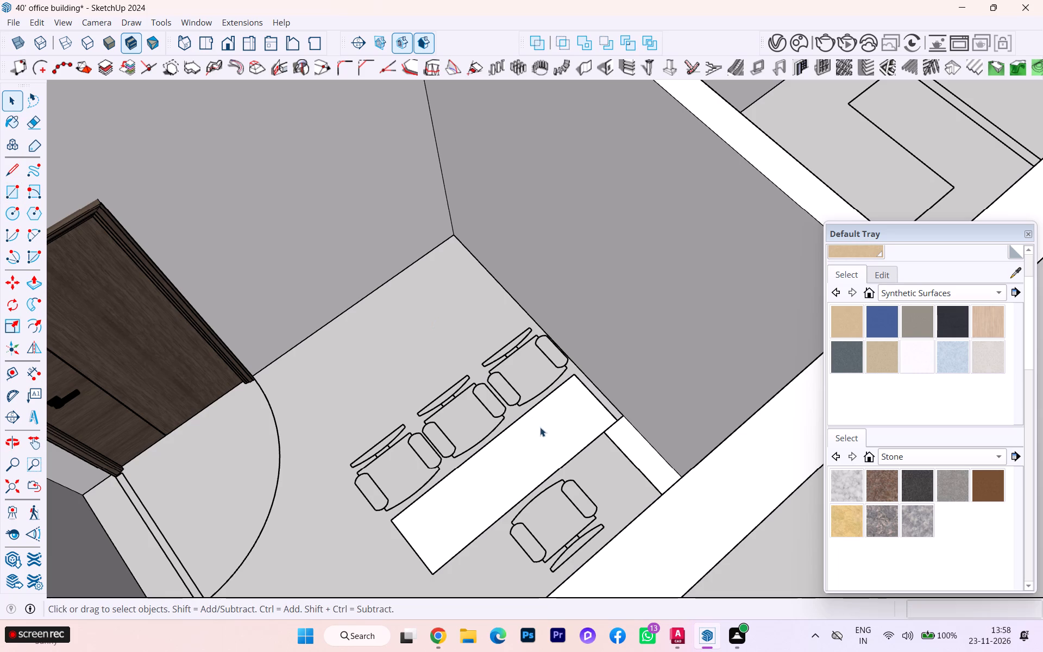
left_click(538, 450)
key("p")
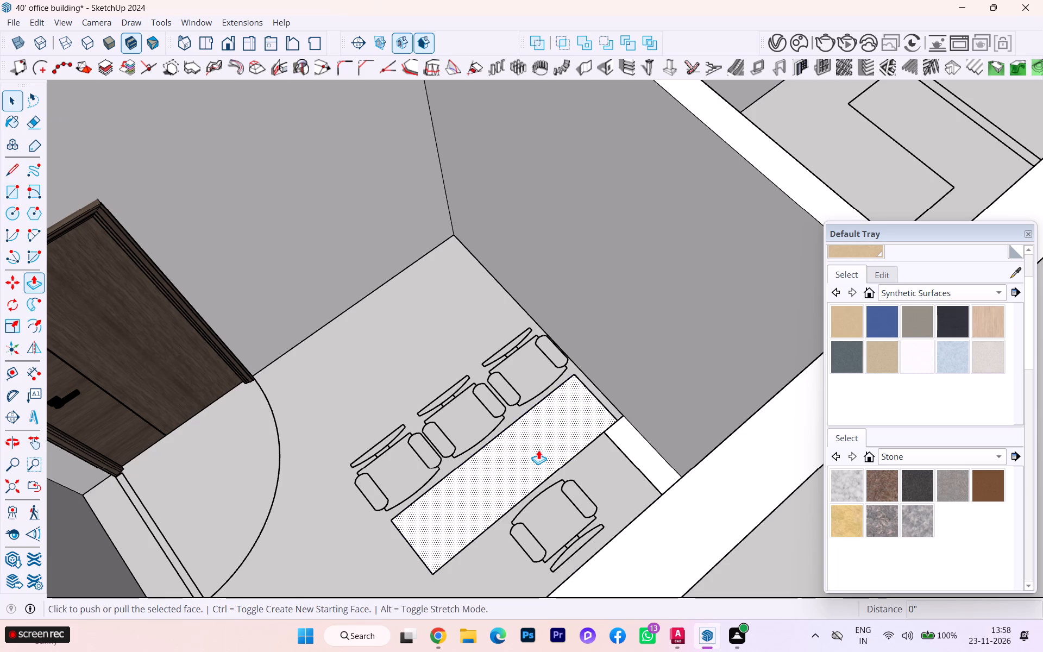
key("Return")
left_click(538, 450)
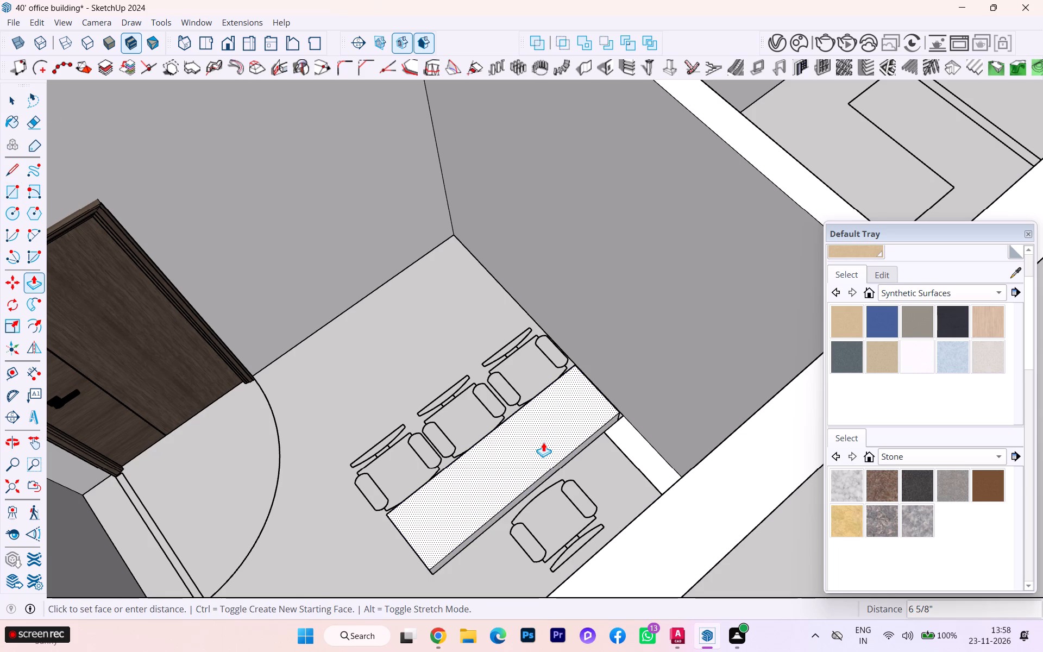
key("2")
key("Return")
Select all the connected geometry of the H.R room's desk slab and make it a group.
scroll(511, 534, "up", 1)
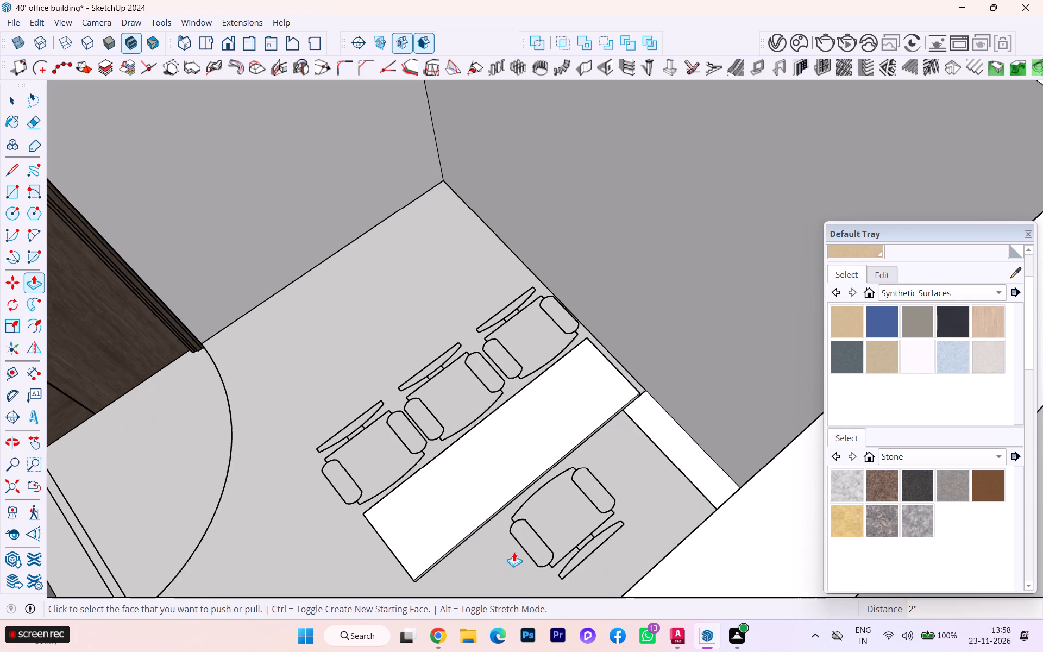
scroll(514, 552, "up", 2)
scroll(519, 548, "down", 2)
middle_click_drag(520, 548, 770, 479)
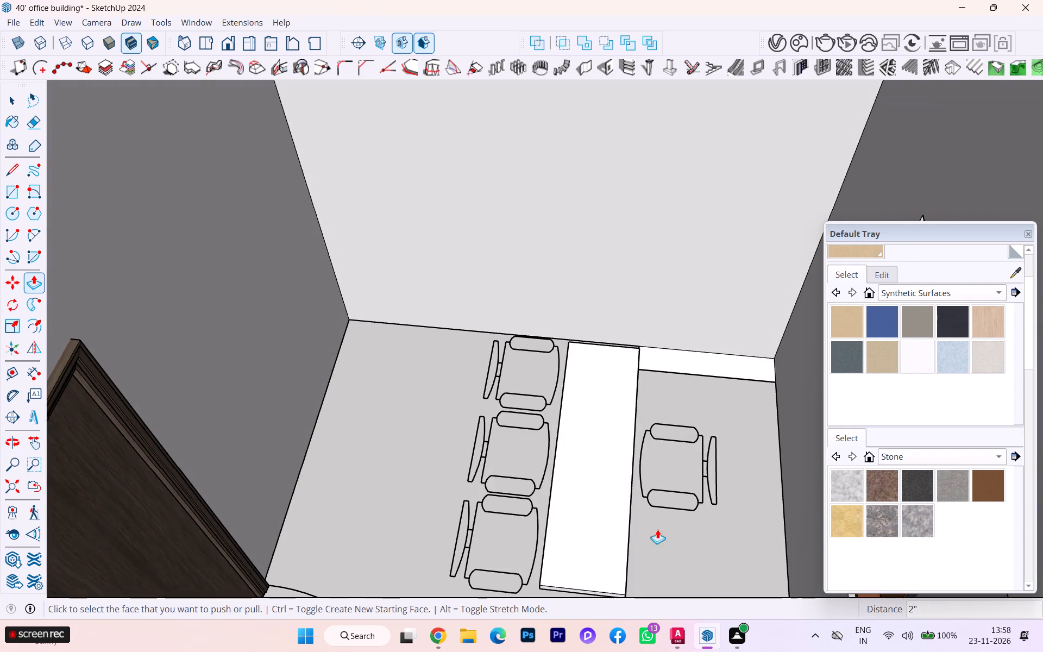
scroll(630, 544, "up", 4)
scroll(625, 396, "down", 6)
scroll(646, 433, "up", 3)
scroll(646, 434, "down", 1)
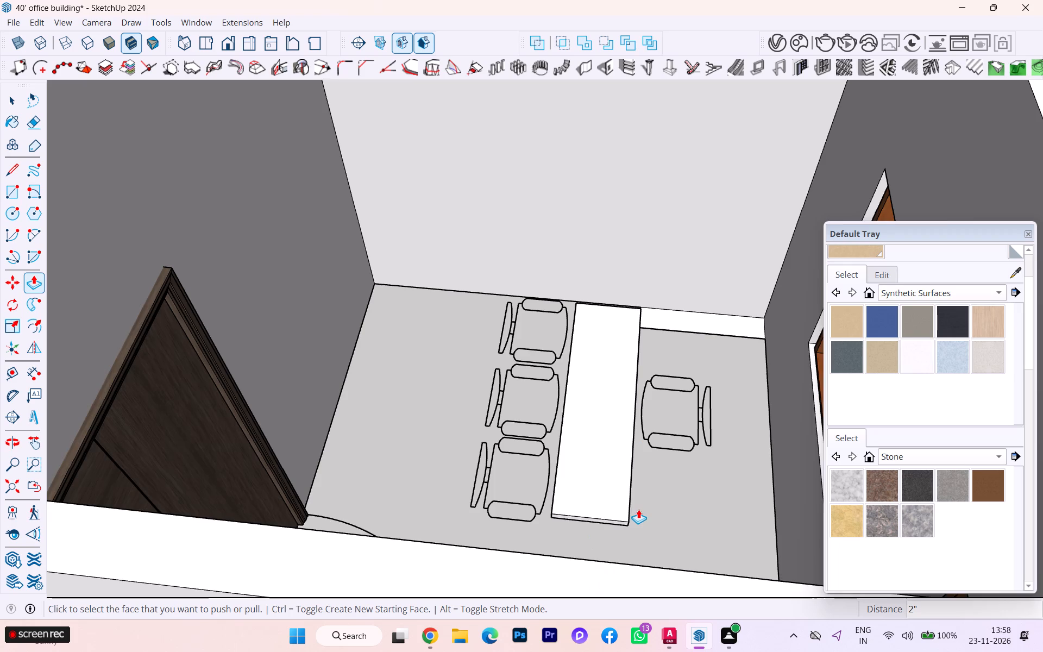
scroll(638, 509, "up", 1)
left_click(12, 98)
triple_click(610, 427)
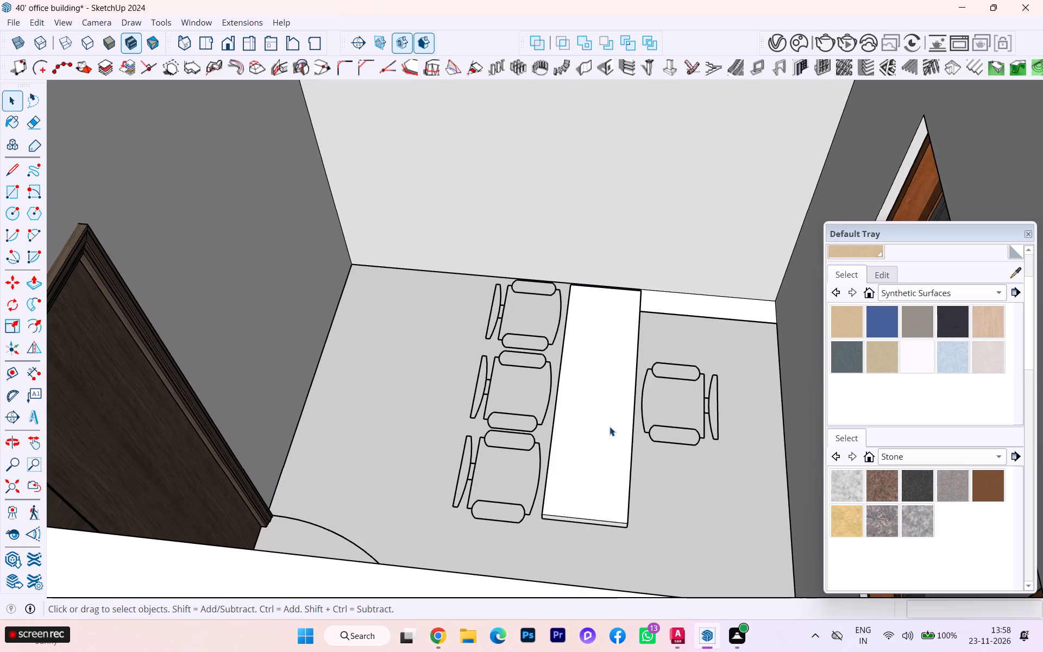
triple_click(610, 427)
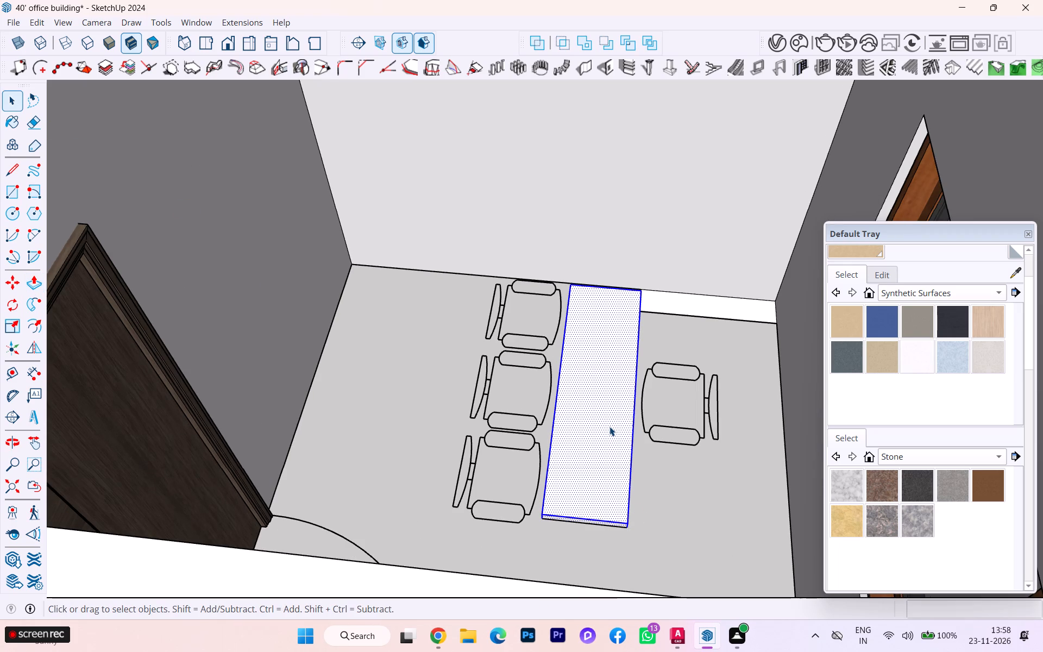
scroll(598, 453, "up", 5)
triple_click(596, 456)
left_click(596, 456)
triple_click(596, 456)
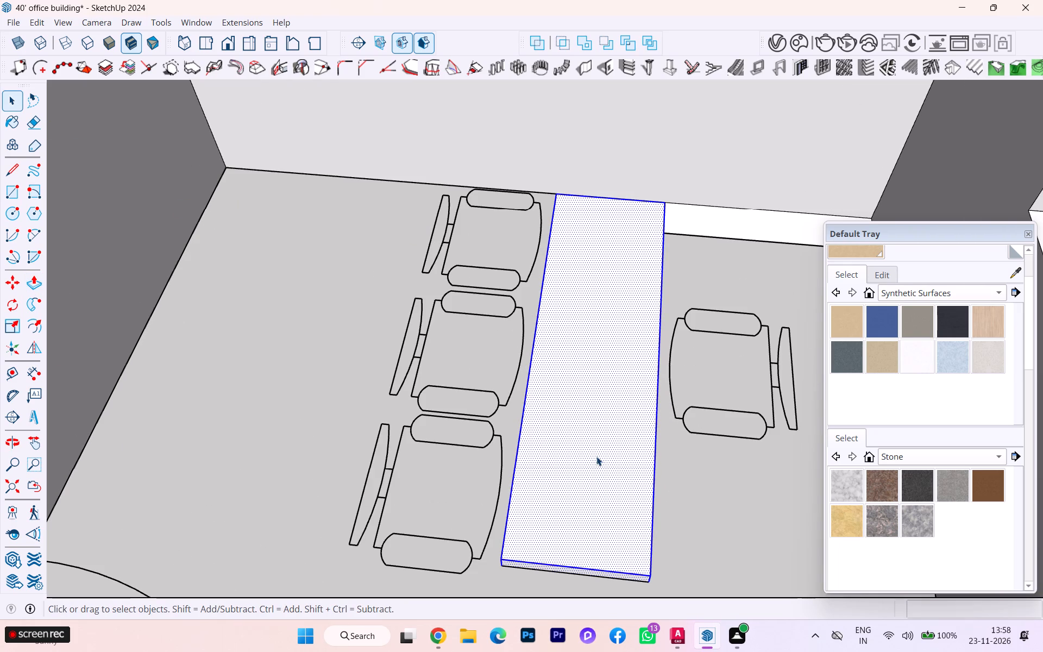
left_click(596, 456)
right_click(596, 456)
left_click(693, 133)
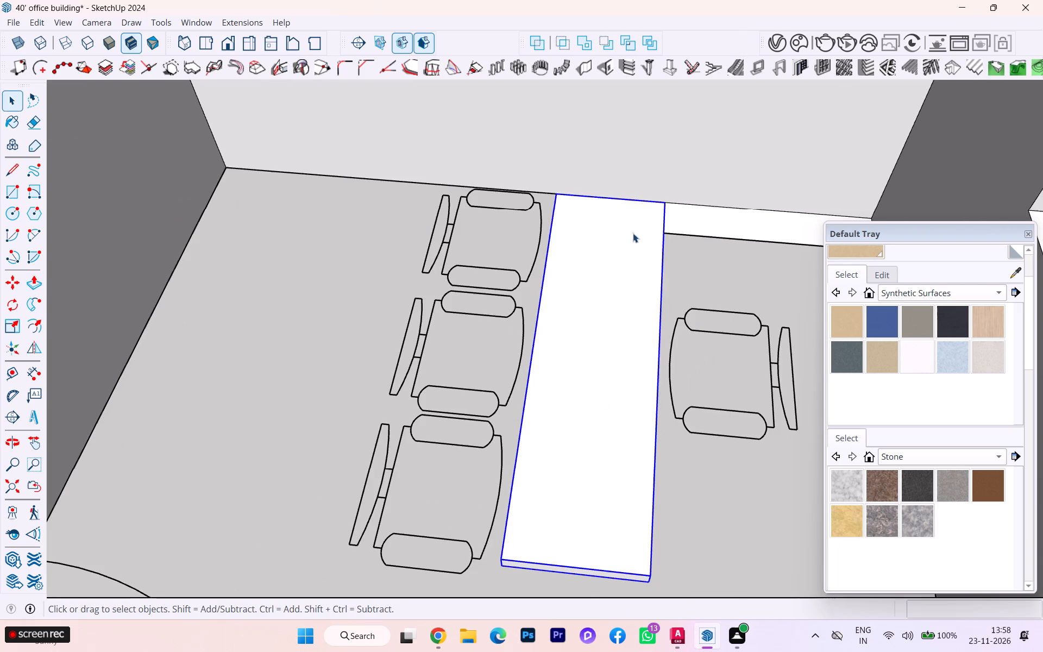
Open the desk slab group for editing and paint it with the grey metallic material from the Window Coverings collection.
double_click(597, 430)
left_click(595, 431)
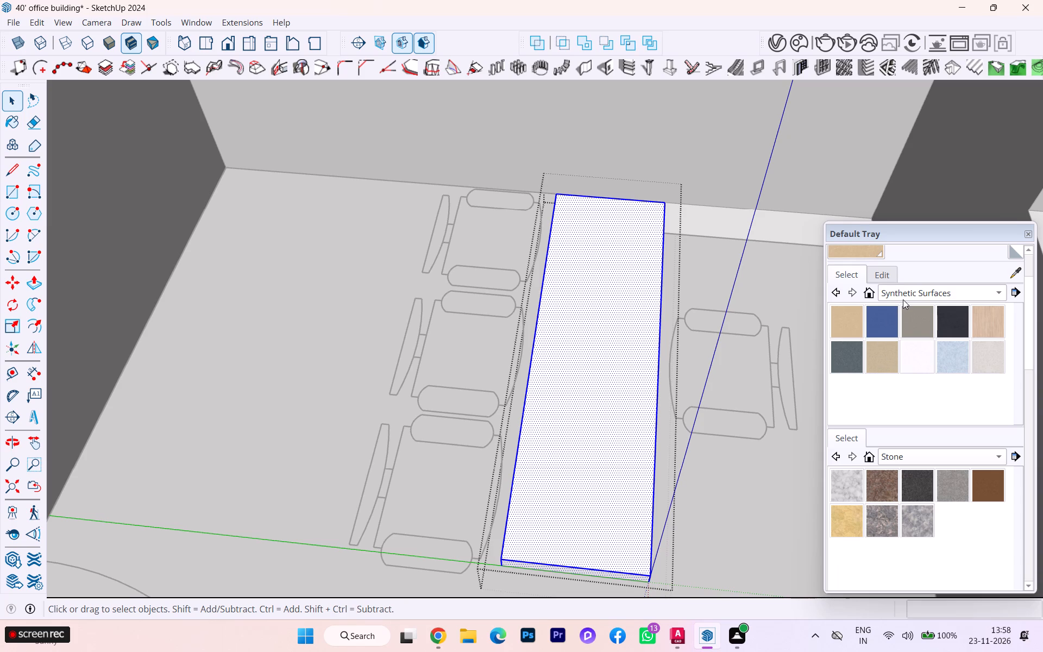
left_click(917, 453)
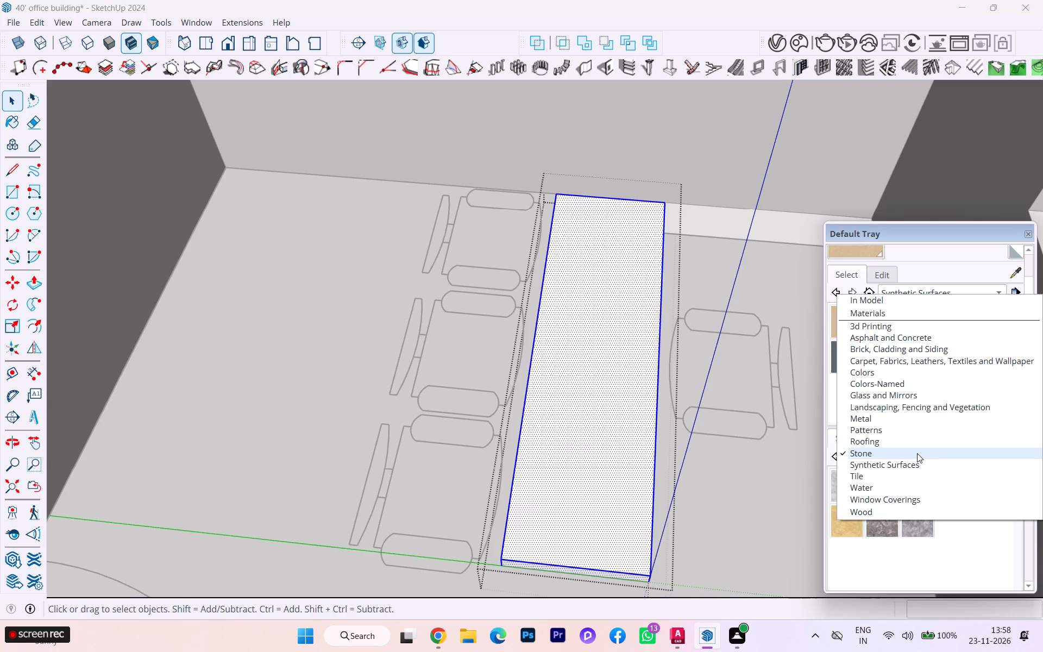
left_click(889, 497)
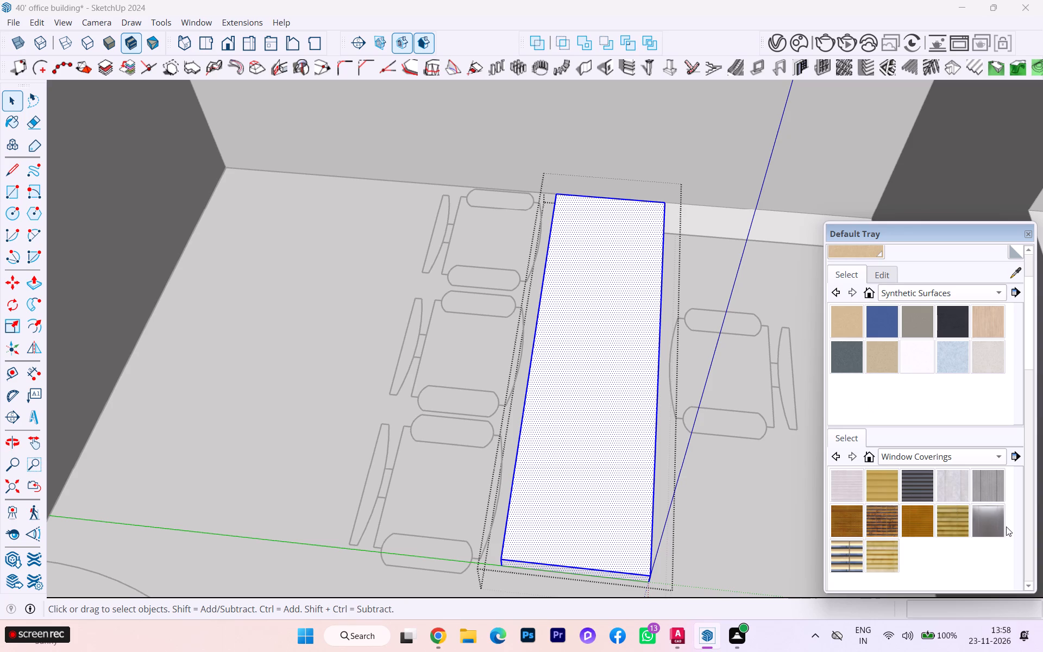
left_click(989, 528)
left_click(622, 401)
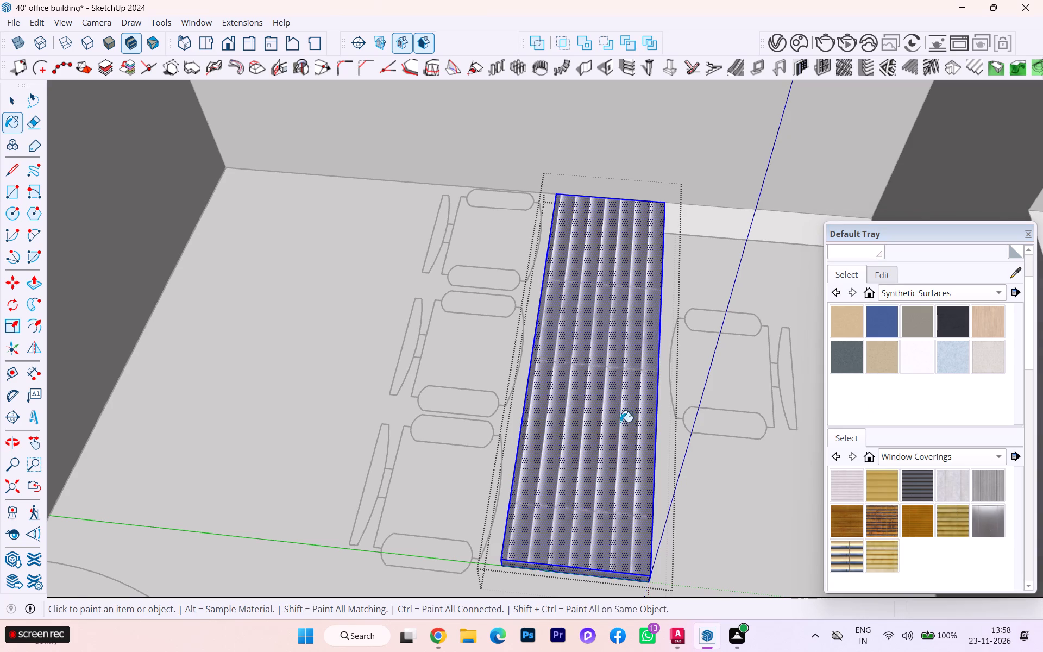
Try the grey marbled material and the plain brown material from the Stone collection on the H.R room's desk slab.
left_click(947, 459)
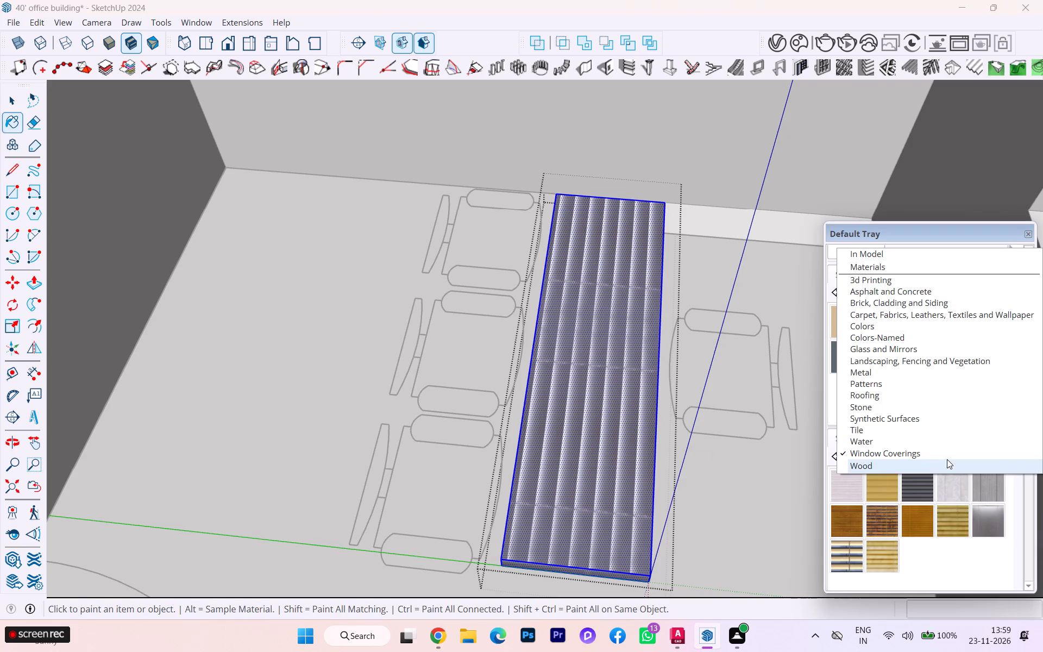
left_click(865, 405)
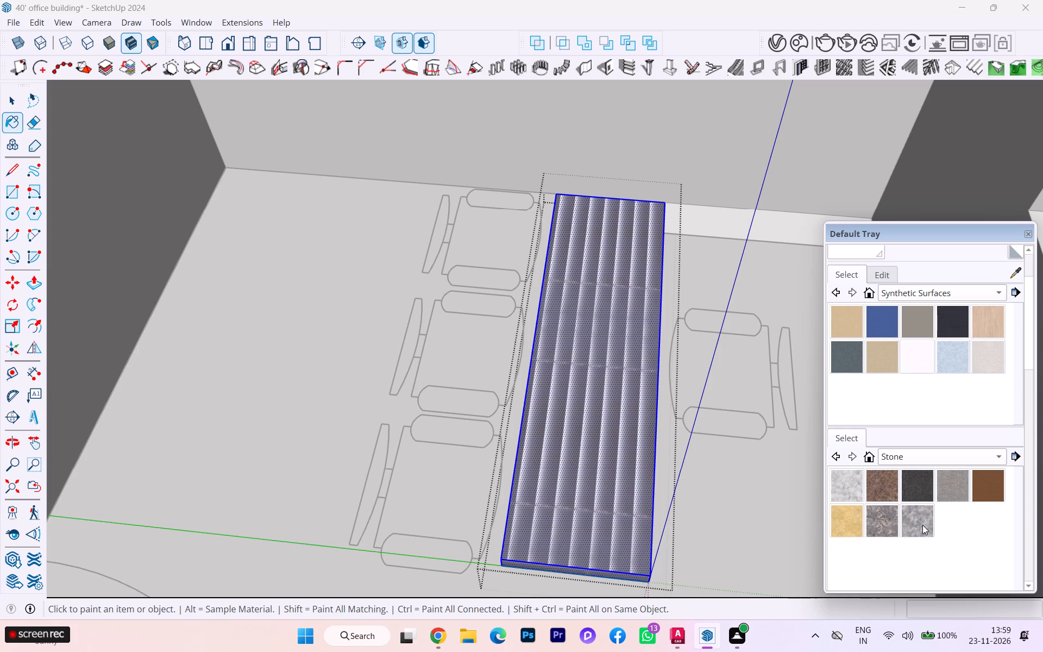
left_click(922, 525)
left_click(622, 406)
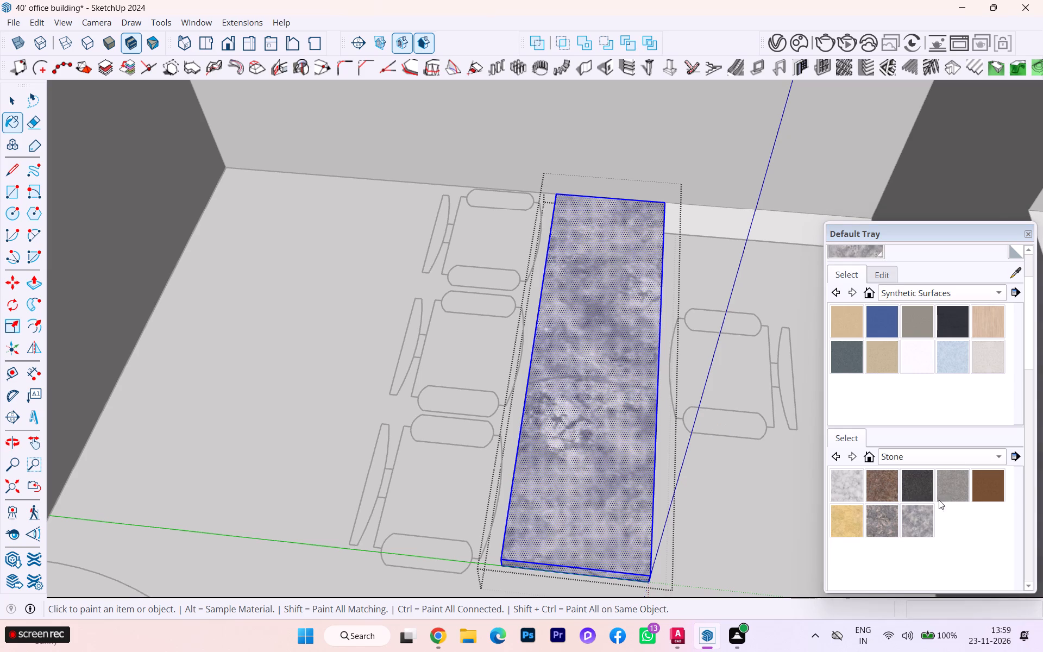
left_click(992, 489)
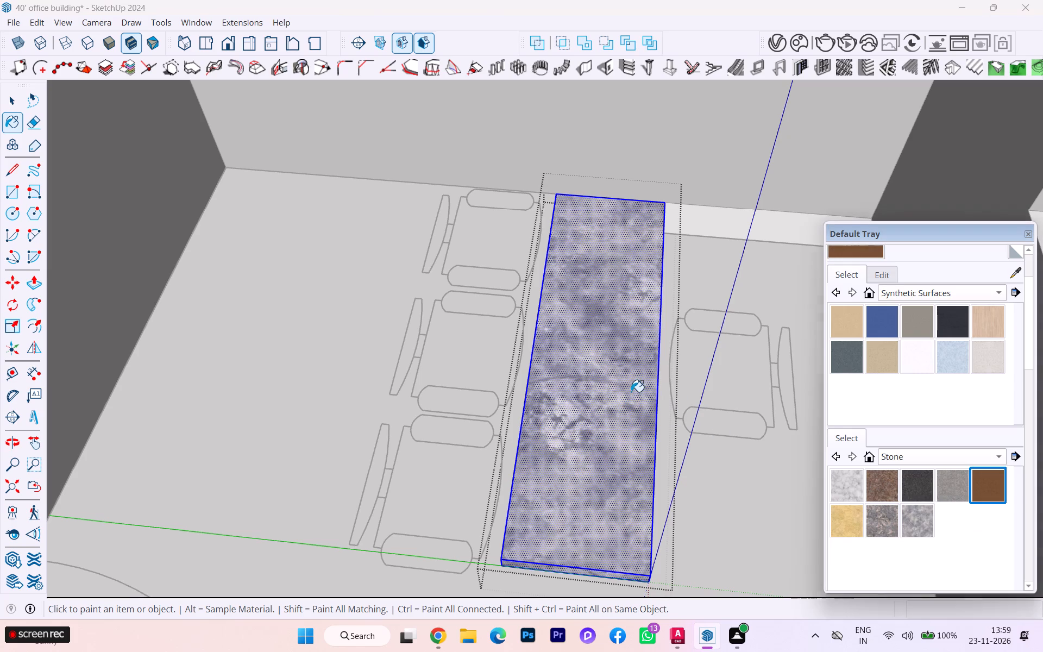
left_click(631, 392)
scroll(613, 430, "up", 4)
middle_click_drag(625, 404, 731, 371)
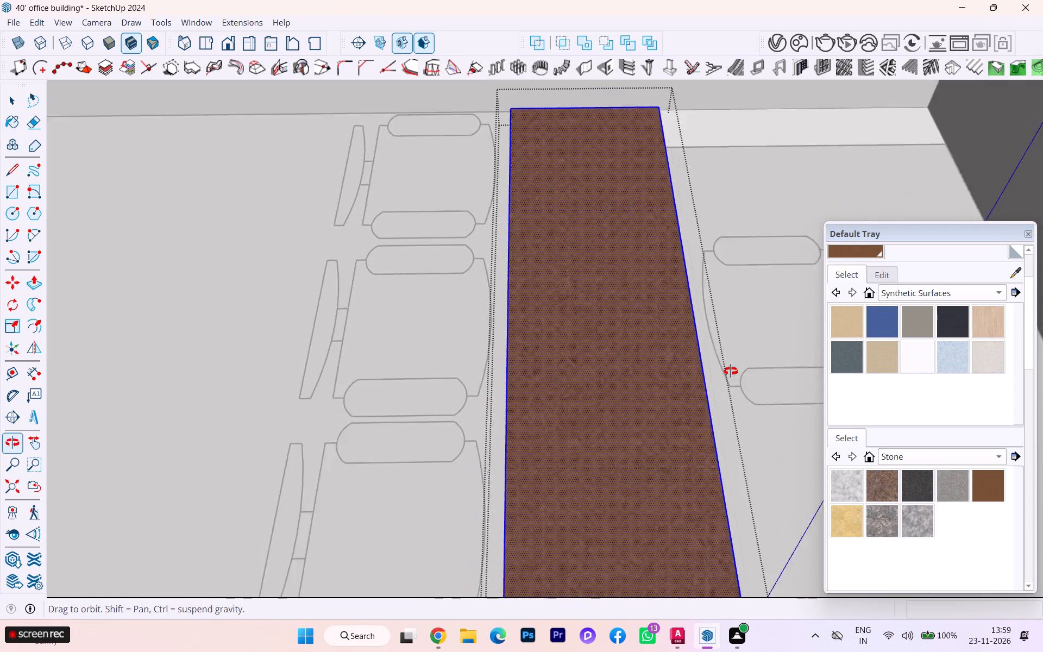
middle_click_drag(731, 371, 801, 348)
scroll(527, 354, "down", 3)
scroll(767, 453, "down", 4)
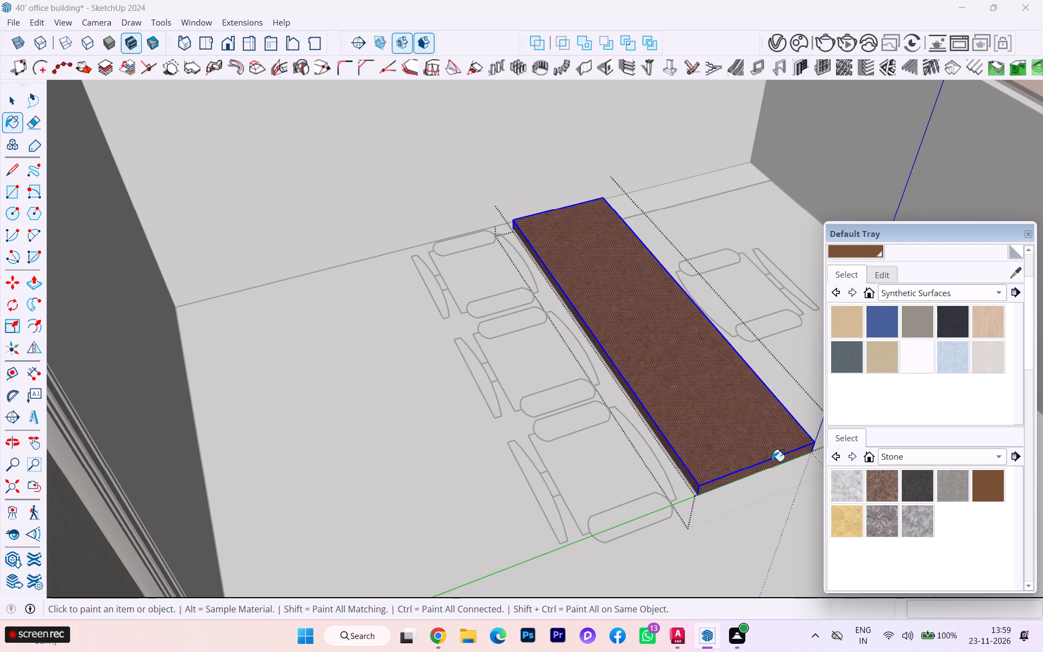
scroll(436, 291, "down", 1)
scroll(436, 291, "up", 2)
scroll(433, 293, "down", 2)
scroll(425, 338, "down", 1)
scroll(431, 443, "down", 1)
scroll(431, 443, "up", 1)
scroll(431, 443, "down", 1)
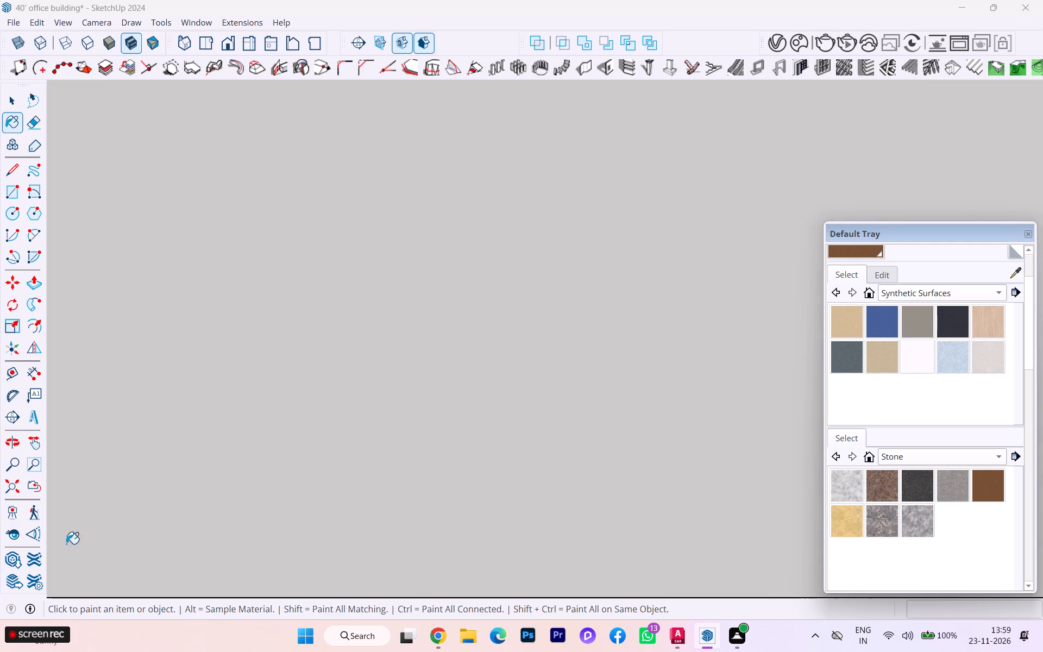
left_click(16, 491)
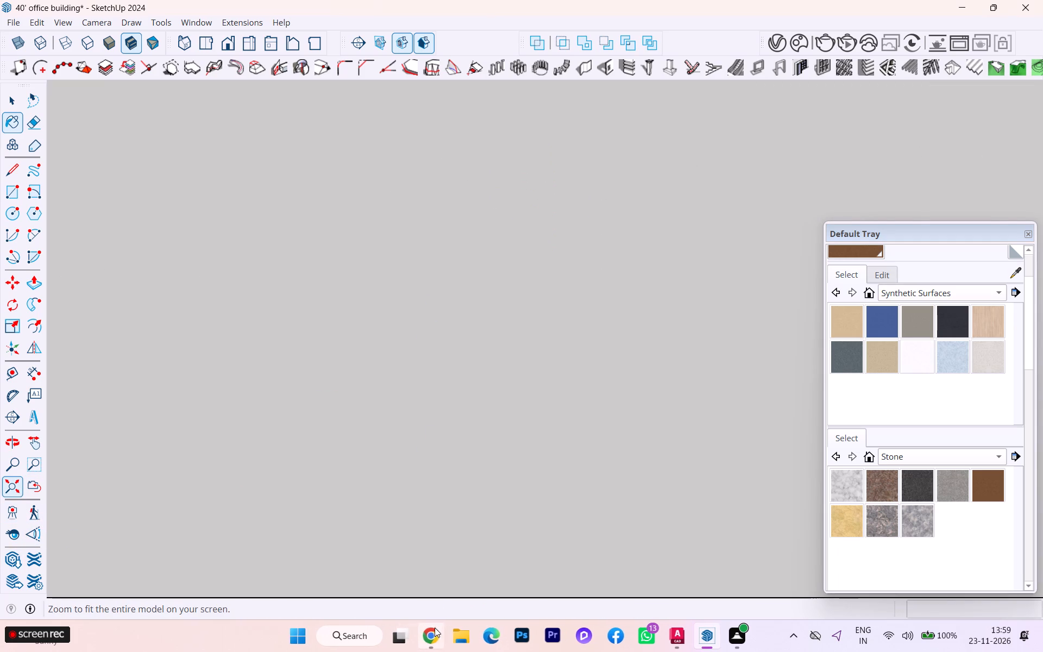
Switch to the ChatGPT page in Chrome and examine the H.R room's desk in the 3D isometric office image.
left_click(437, 632)
scroll(455, 230, "up", 1)
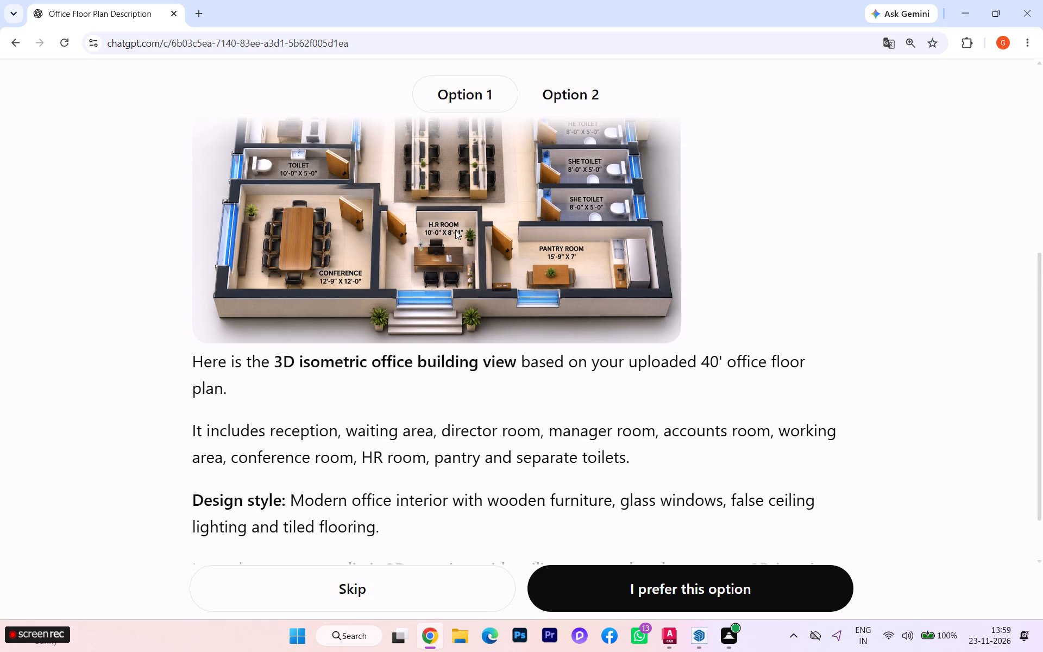
scroll(455, 230, "up", 1)
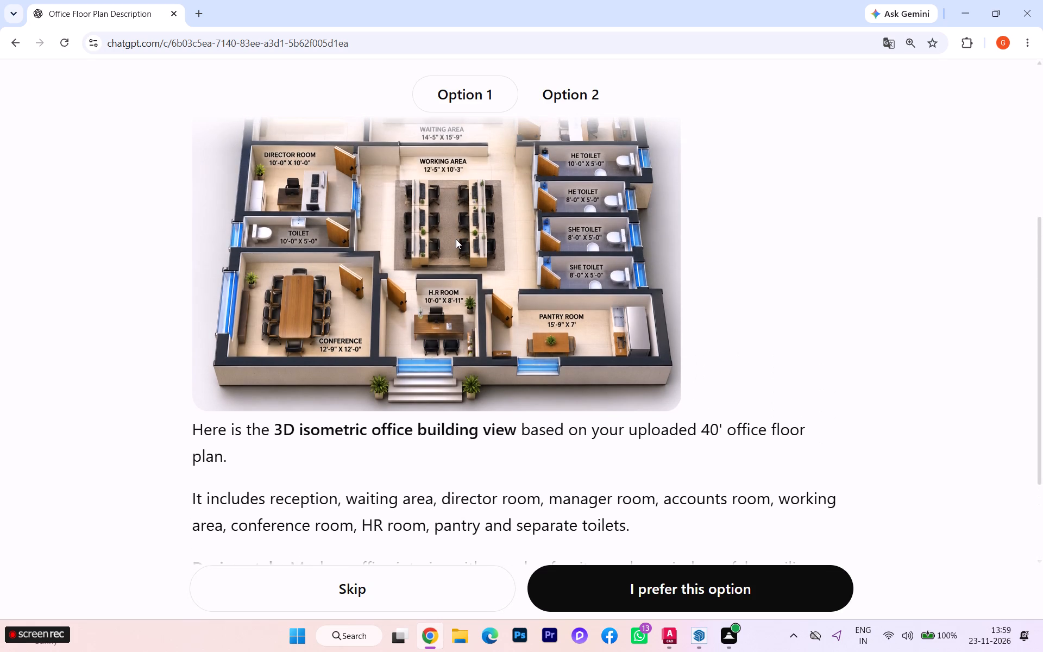
scroll(437, 279, "up", 1)
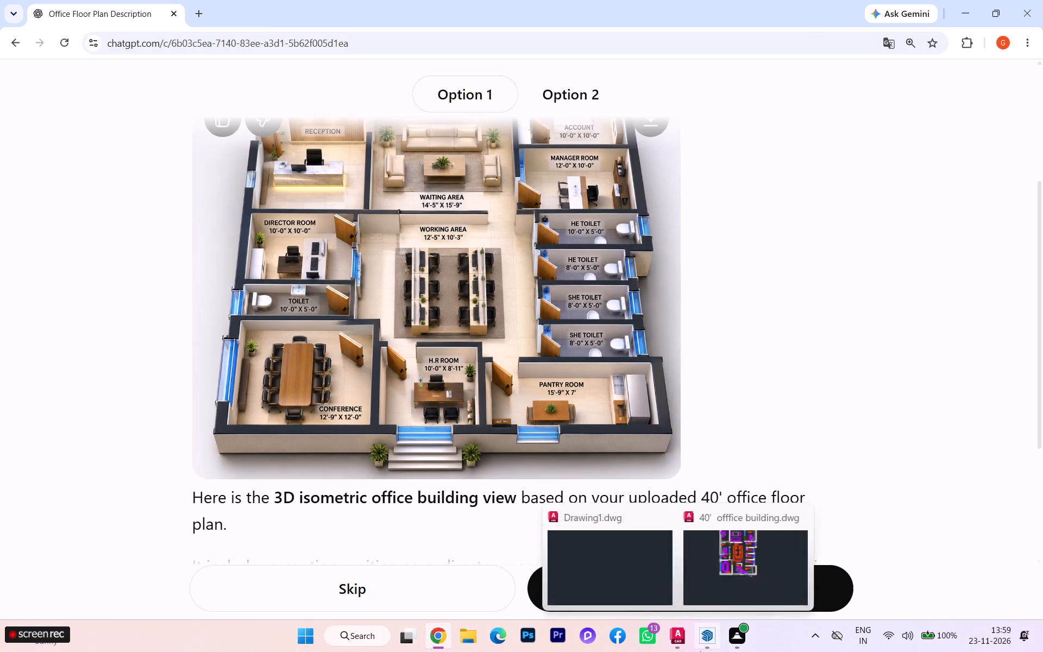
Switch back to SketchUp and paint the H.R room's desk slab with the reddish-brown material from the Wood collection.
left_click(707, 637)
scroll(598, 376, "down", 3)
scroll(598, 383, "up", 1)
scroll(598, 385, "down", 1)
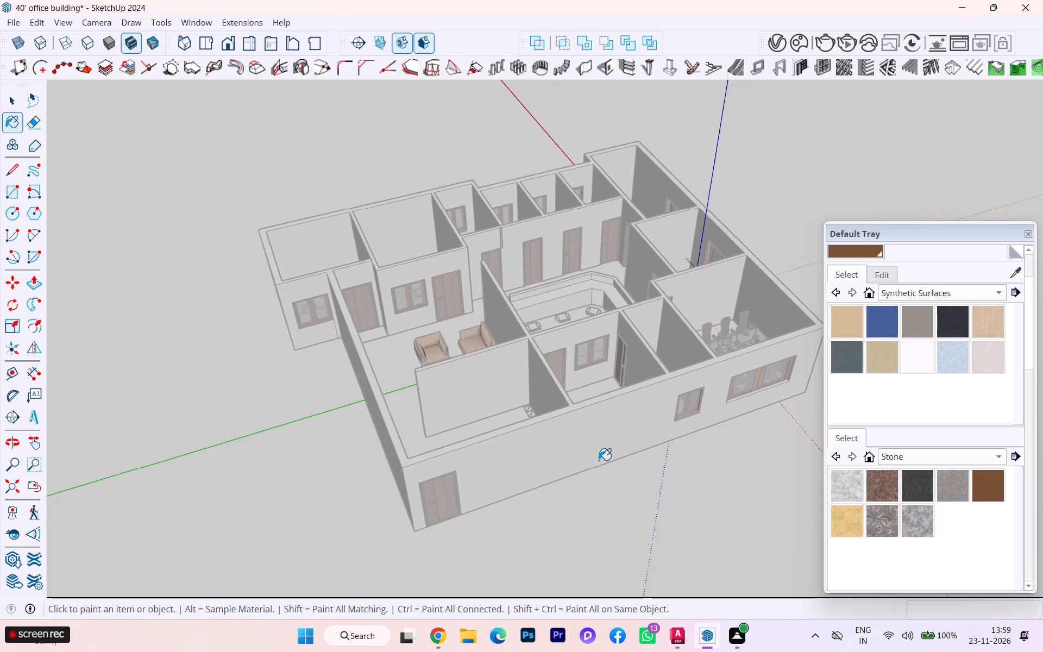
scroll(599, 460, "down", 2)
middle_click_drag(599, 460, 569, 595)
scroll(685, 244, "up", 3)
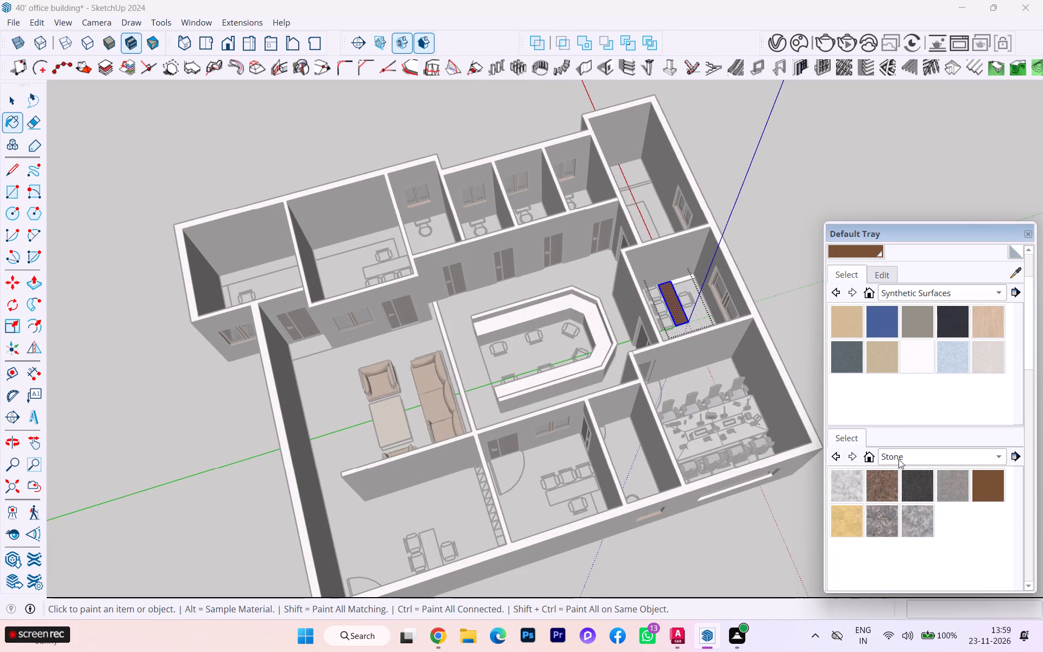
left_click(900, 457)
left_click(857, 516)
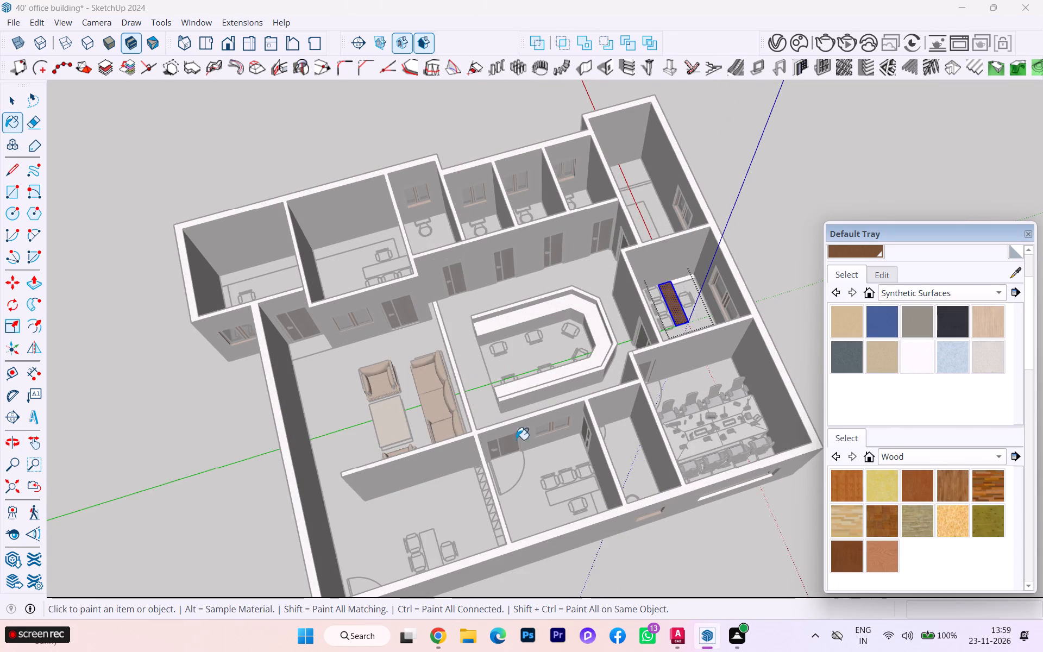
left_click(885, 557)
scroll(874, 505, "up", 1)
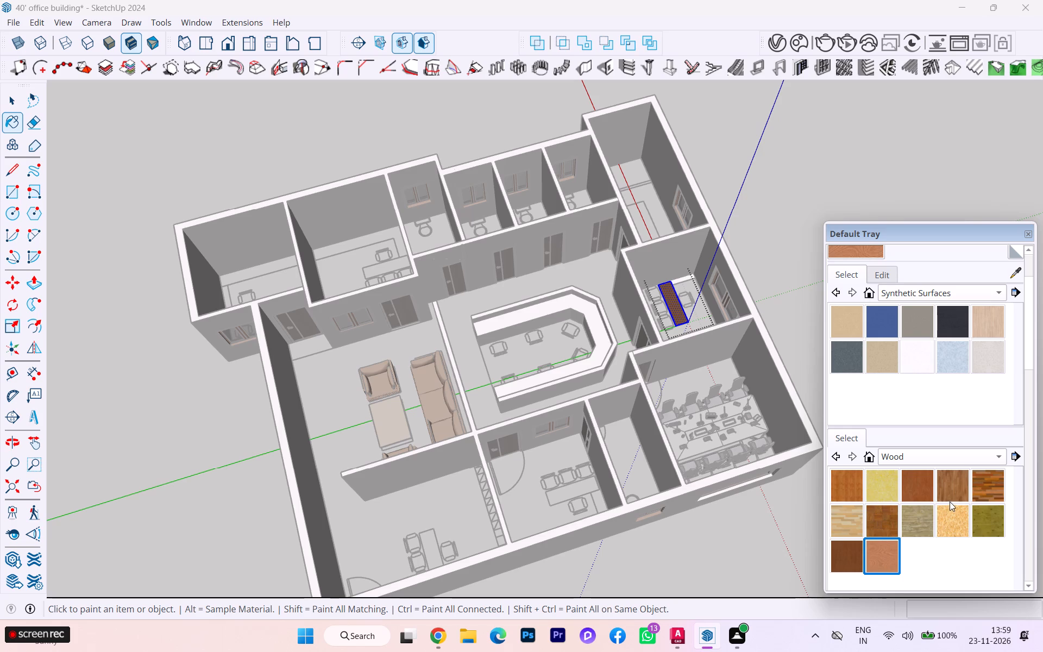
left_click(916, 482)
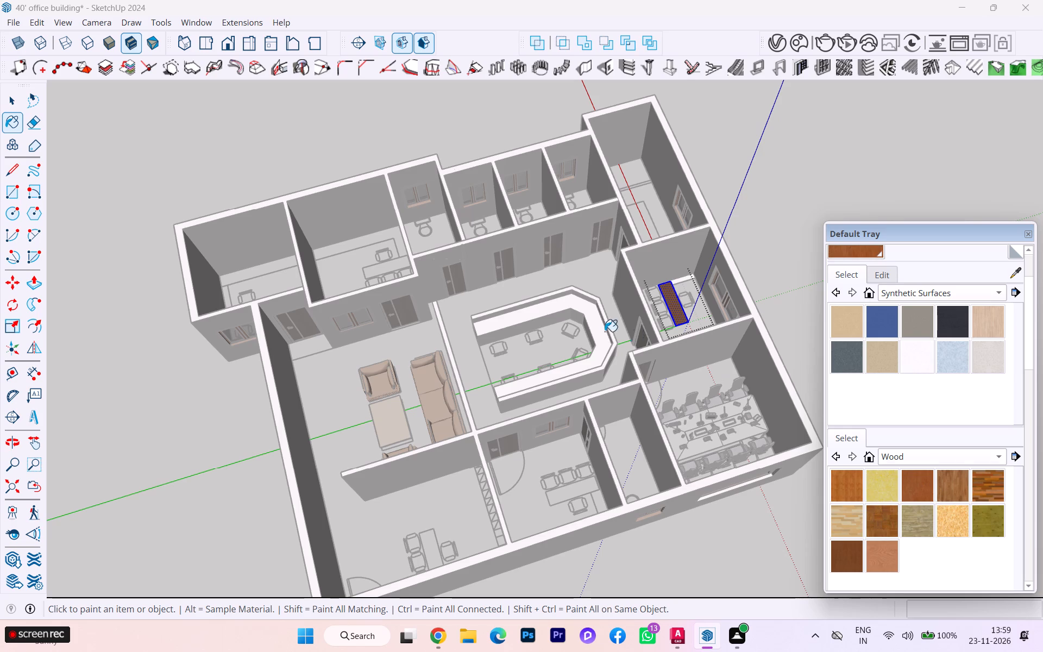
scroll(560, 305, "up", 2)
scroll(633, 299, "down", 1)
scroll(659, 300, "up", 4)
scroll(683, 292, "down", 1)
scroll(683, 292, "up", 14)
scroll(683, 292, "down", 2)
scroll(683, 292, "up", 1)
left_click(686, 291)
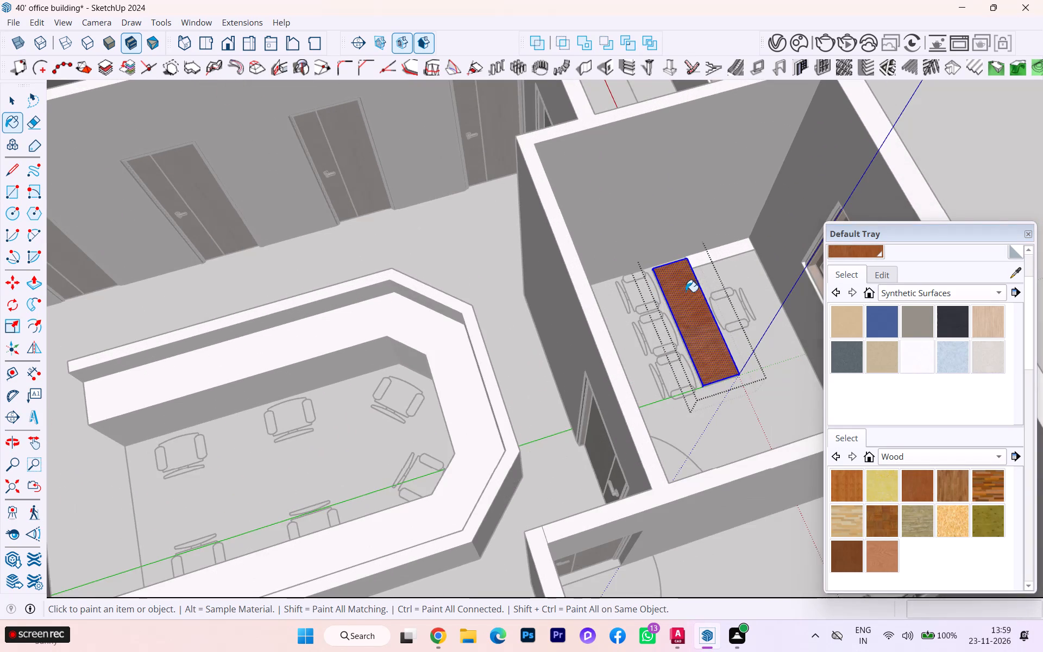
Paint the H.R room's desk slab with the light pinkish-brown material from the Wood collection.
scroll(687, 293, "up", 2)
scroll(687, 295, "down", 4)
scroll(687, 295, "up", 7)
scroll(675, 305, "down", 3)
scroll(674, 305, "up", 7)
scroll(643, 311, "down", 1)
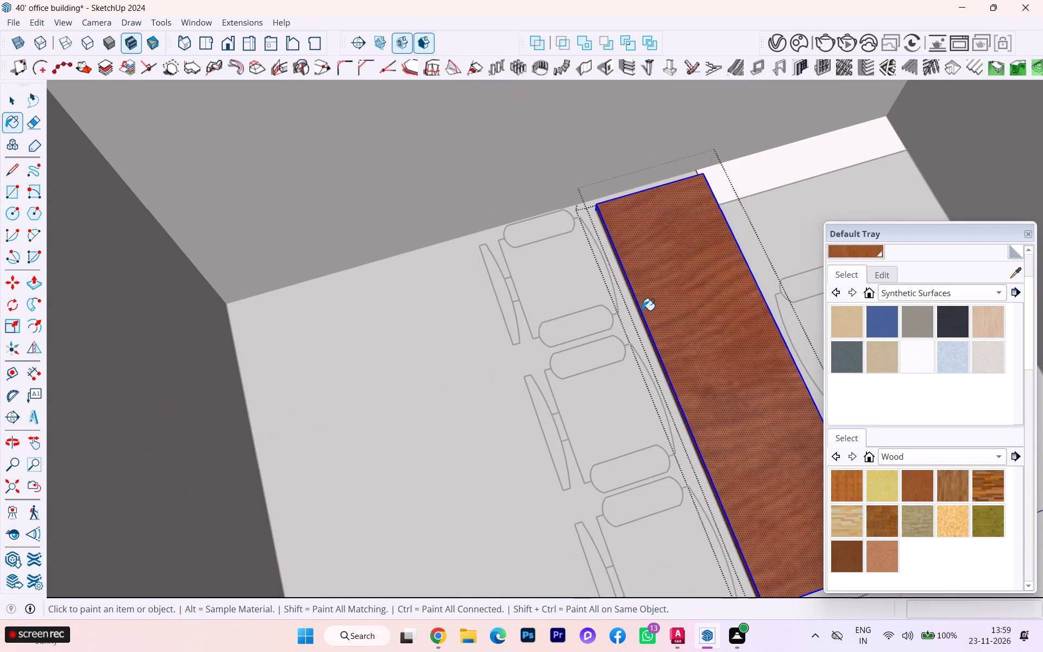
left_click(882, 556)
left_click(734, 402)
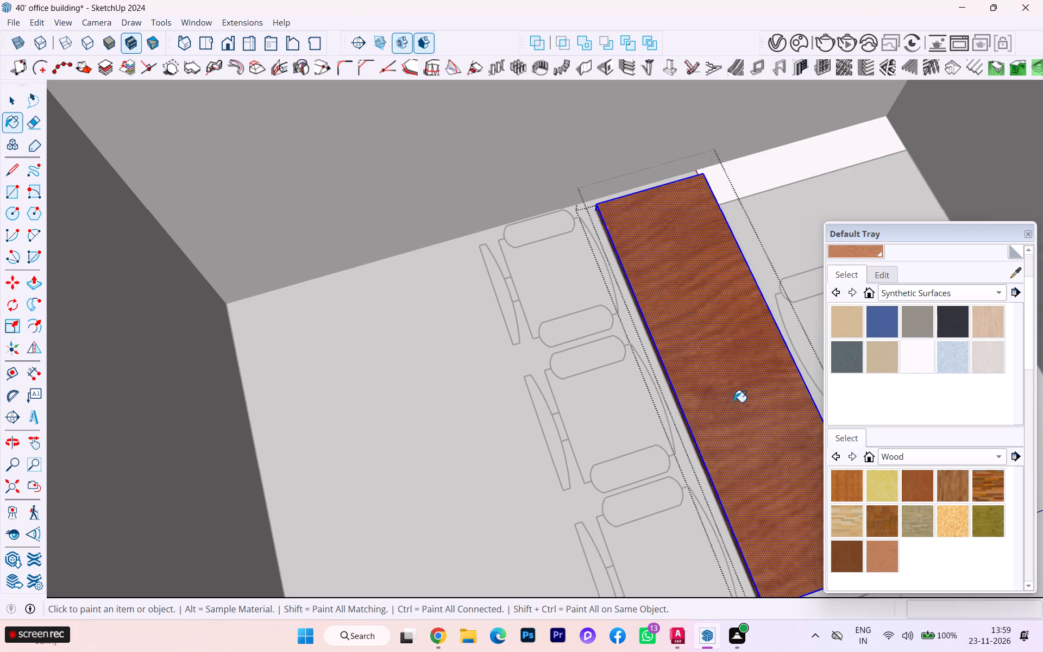
Paint the H.R room's desk slab with the dark brown material from the Wood collection and clear the selection.
left_click(833, 551)
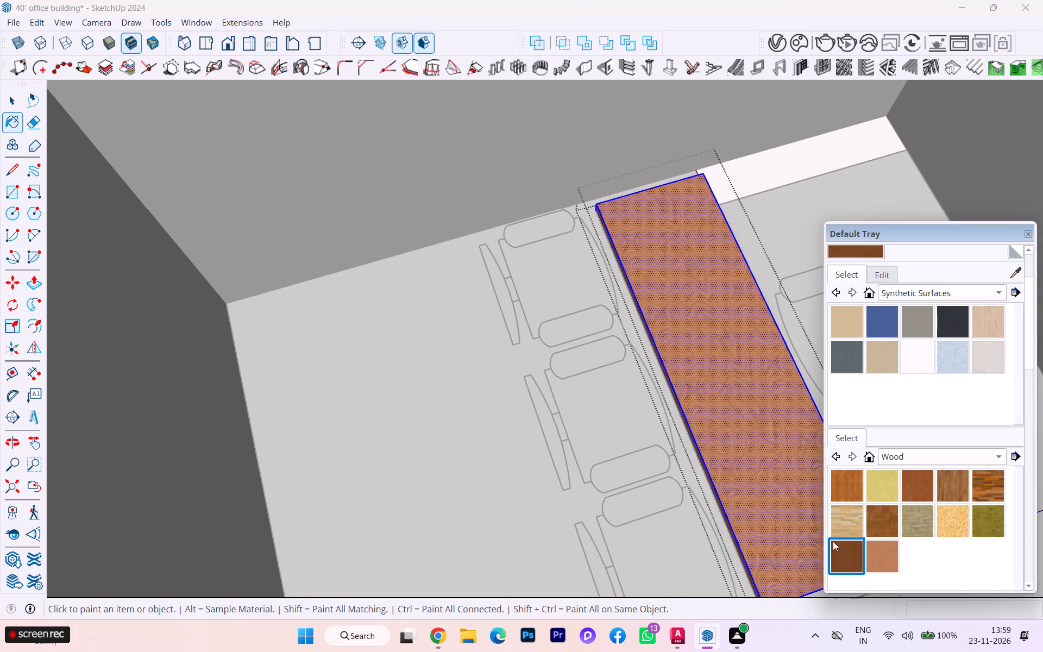
left_click(717, 438)
scroll(717, 378, "up", 1)
scroll(717, 378, "down", 1)
scroll(717, 377, "up", 2)
scroll(544, 288, "down", 1)
scroll(543, 287, "up", 1)
scroll(543, 287, "down", 8)
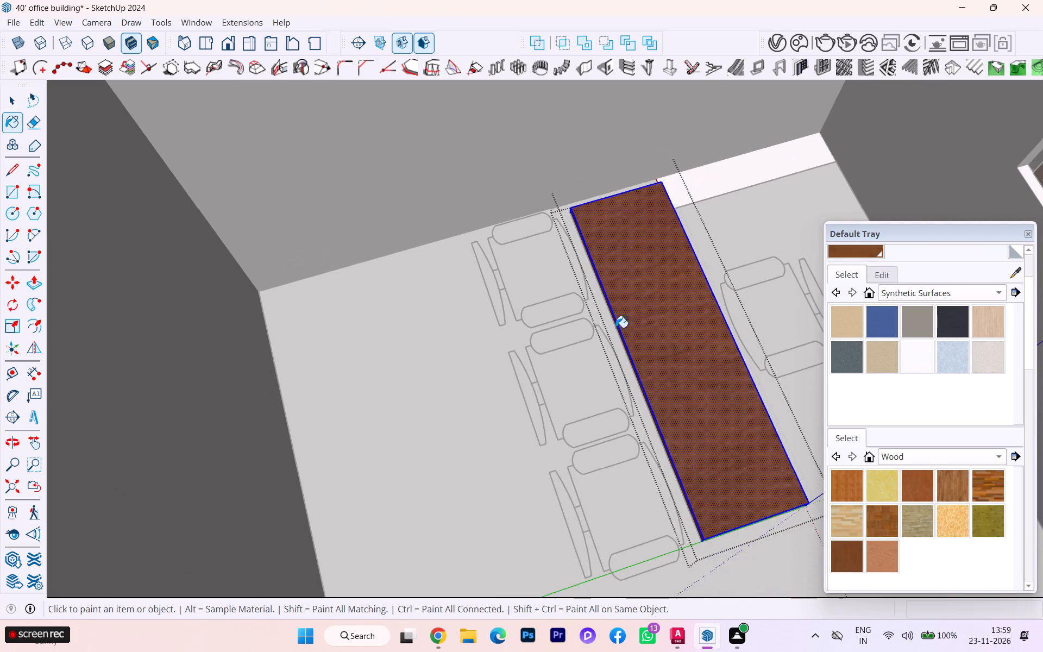
scroll(615, 328, "down", 2)
scroll(639, 317, "up", 2)
scroll(639, 317, "down", 3)
left_click(9, 109)
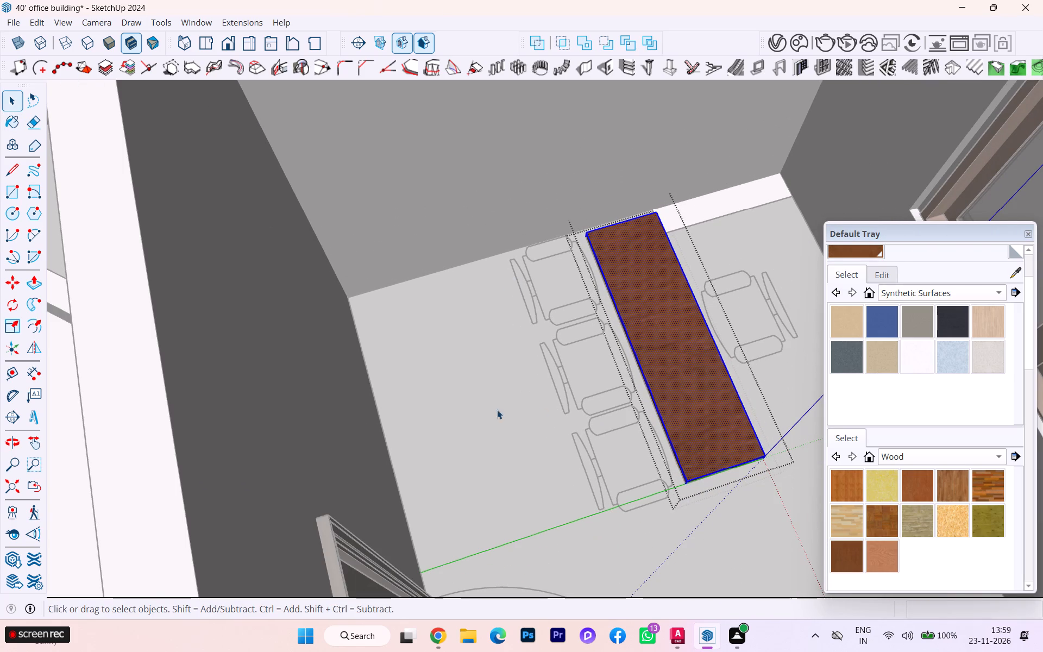
left_click(494, 410)
In the desk slab group, draw a circle of about 15/16" radius on the top face near the front corner by the chair row.
double_click(692, 368)
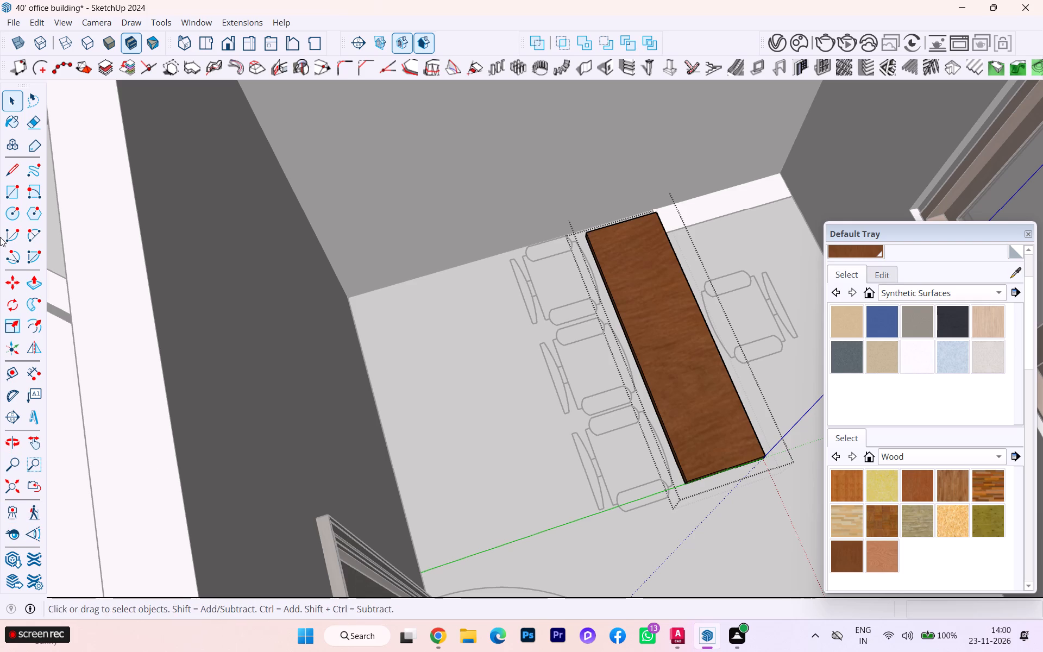
left_click(10, 210)
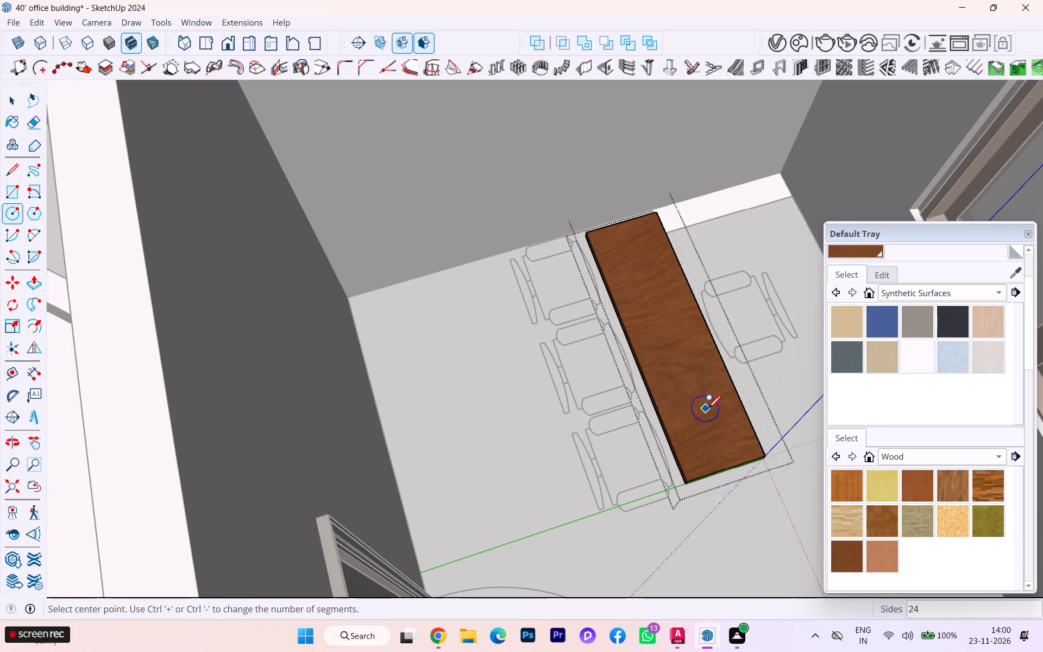
scroll(687, 452, "up", 4)
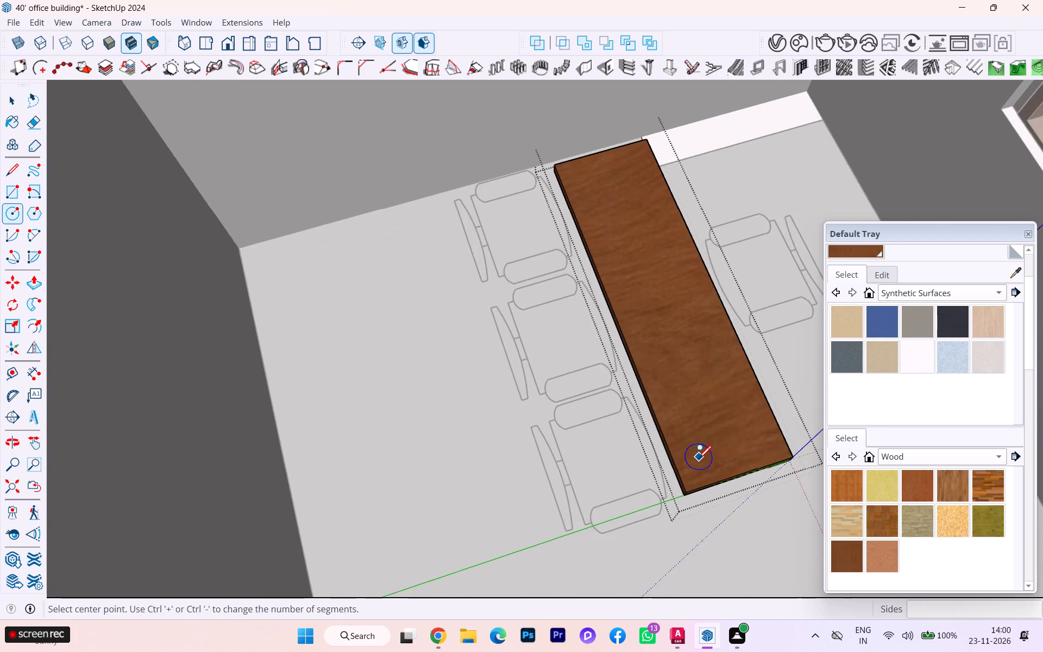
scroll(699, 457, "up", 3)
left_click(693, 473)
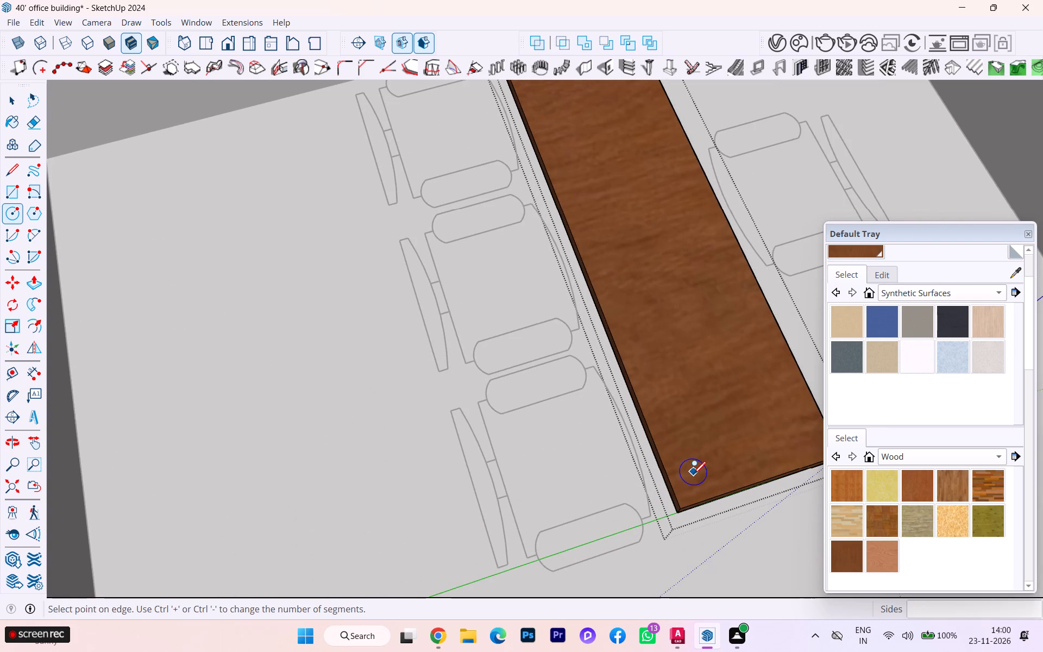
left_click(698, 462)
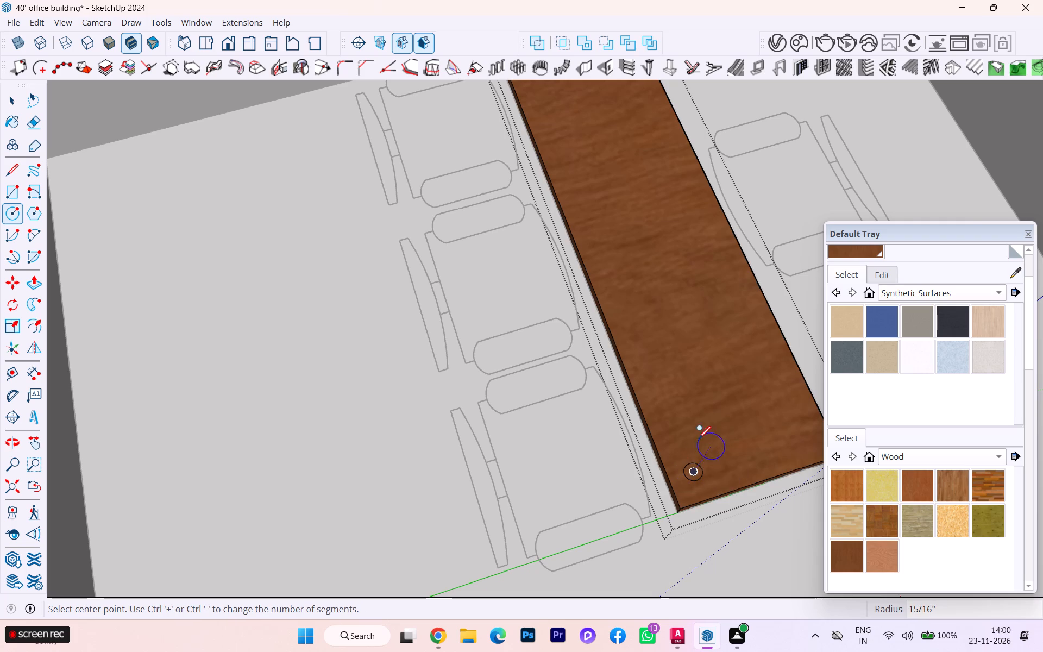
scroll(687, 421, "up", 4)
Select the small circle's face with its edge and make it a group.
left_click(7, 103)
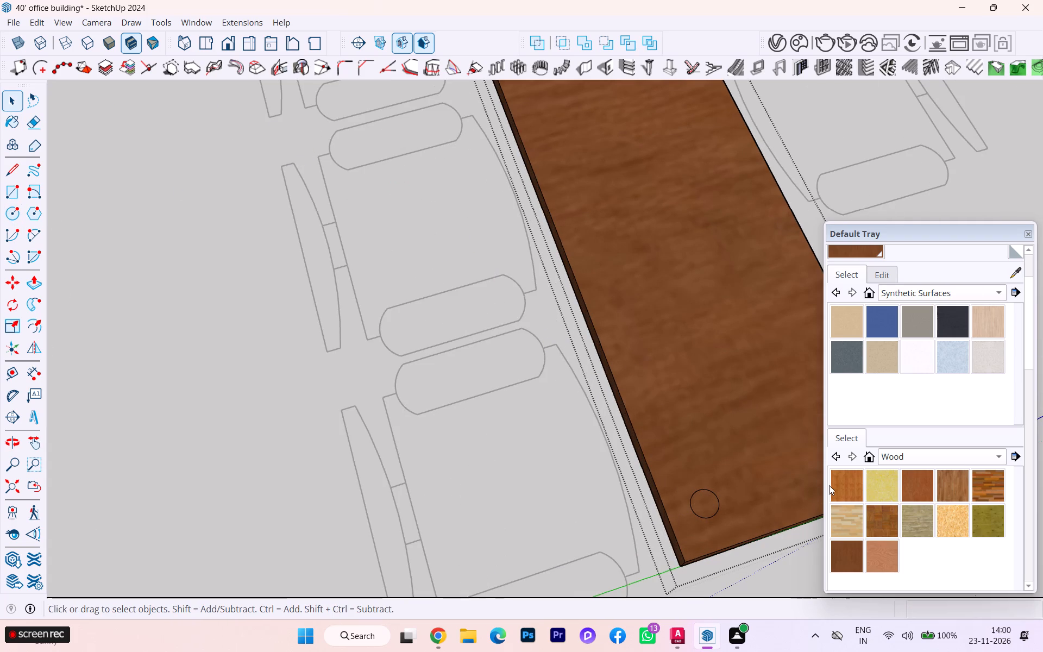
triple_click(702, 505)
left_click(704, 504)
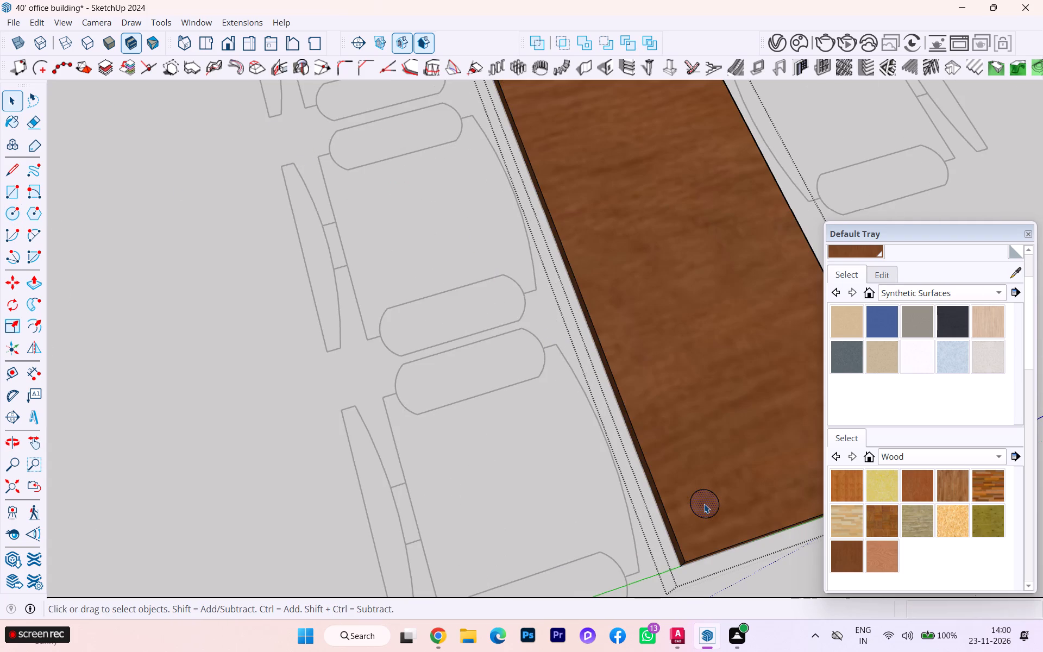
double_click(704, 504)
right_click(704, 504)
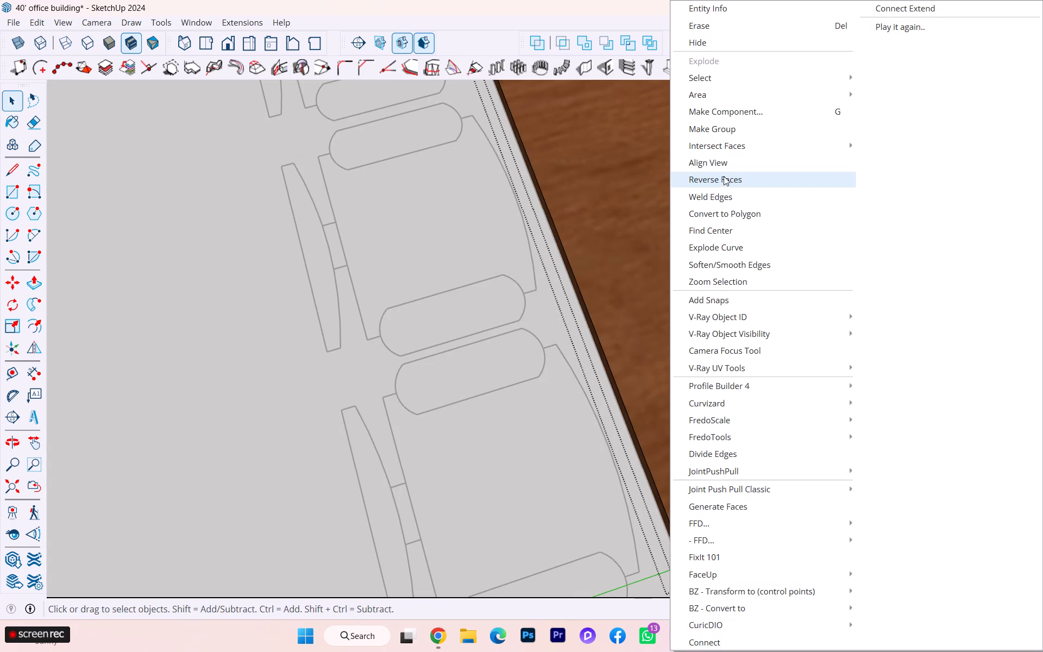
left_click(742, 128)
Open the circle group and Push/Pull its face up by about 1' 5 7/16" to form a cylindrical leg.
triple_click(705, 500)
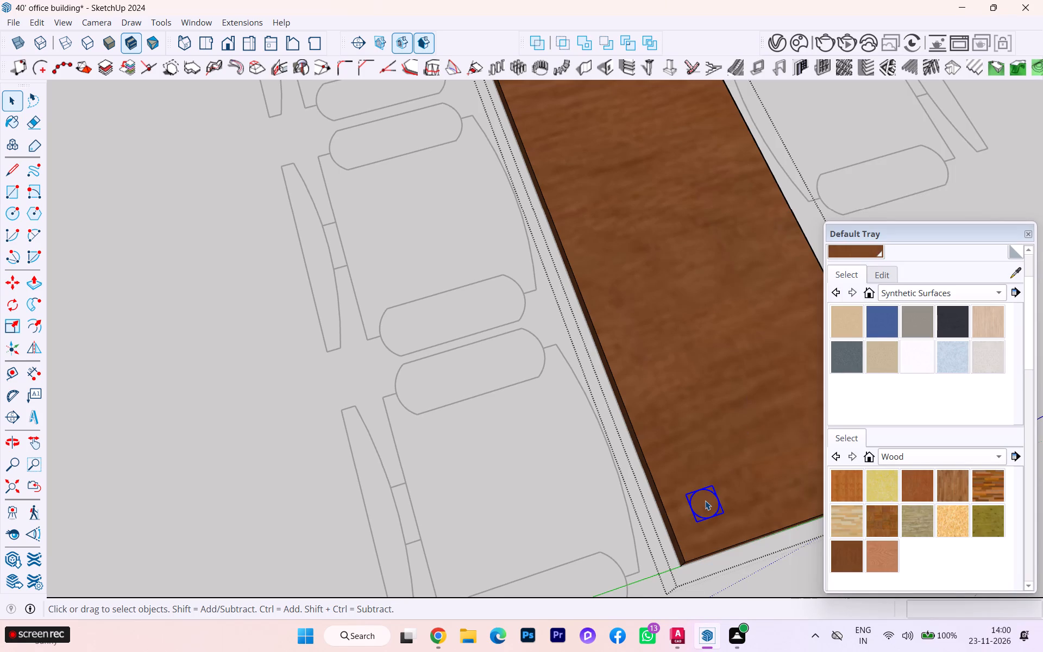
key("p")
left_click(705, 500)
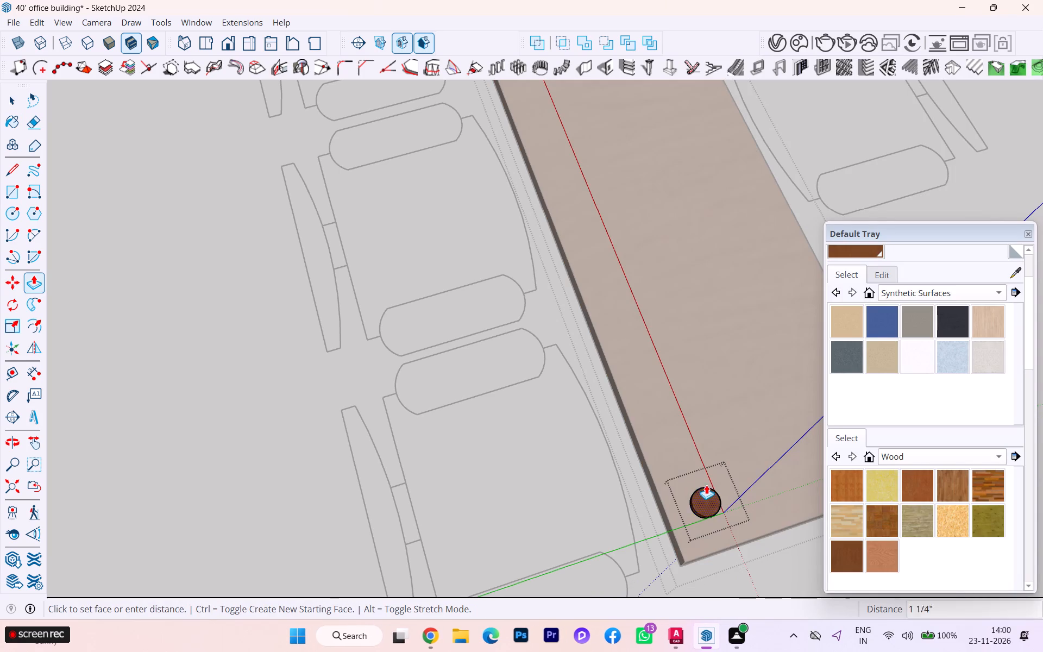
left_click(742, 398)
scroll(749, 401, "down", 1)
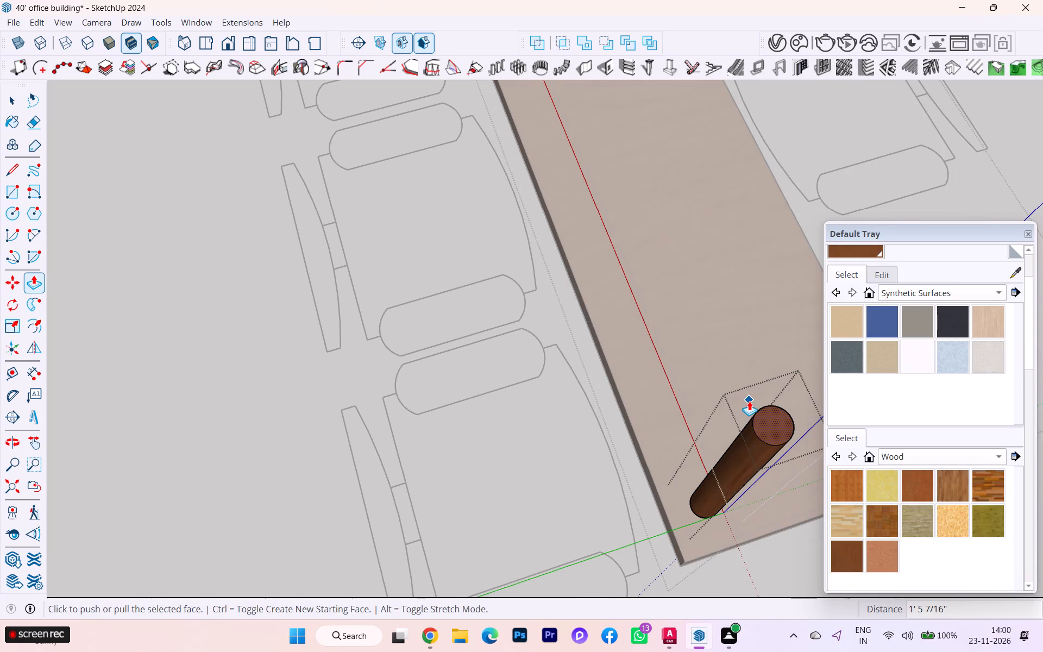
scroll(749, 401, "down", 1)
Scale the leg's top face down uniformly from two opposite corners, using a factor of about 0.80 for the second.
left_click(18, 103)
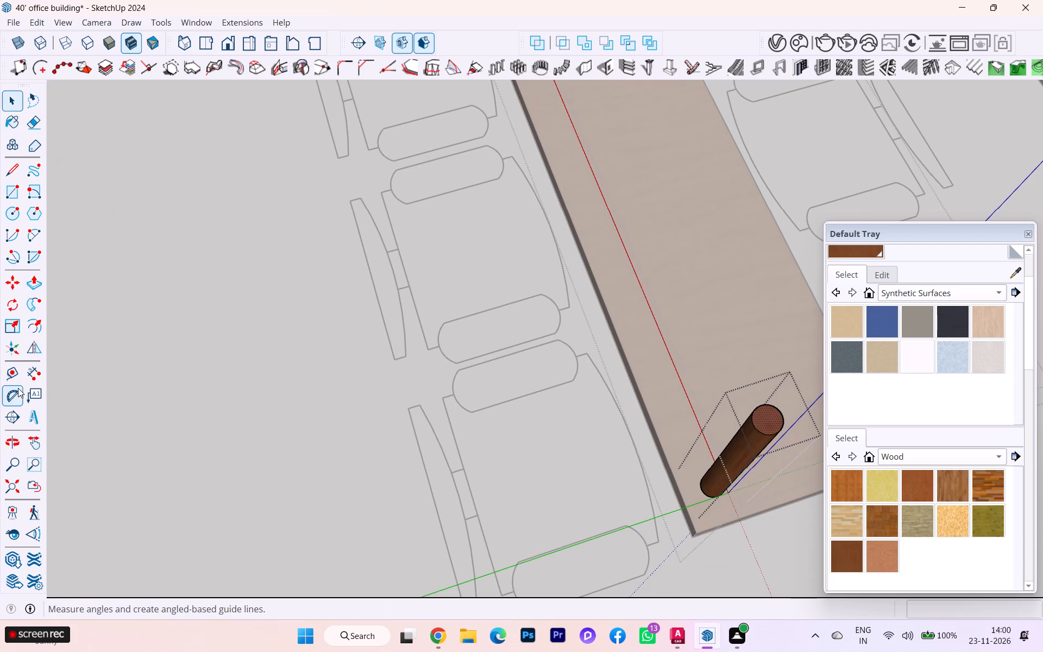
key("s")
scroll(776, 441, "down", 1)
scroll(779, 440, "up", 5)
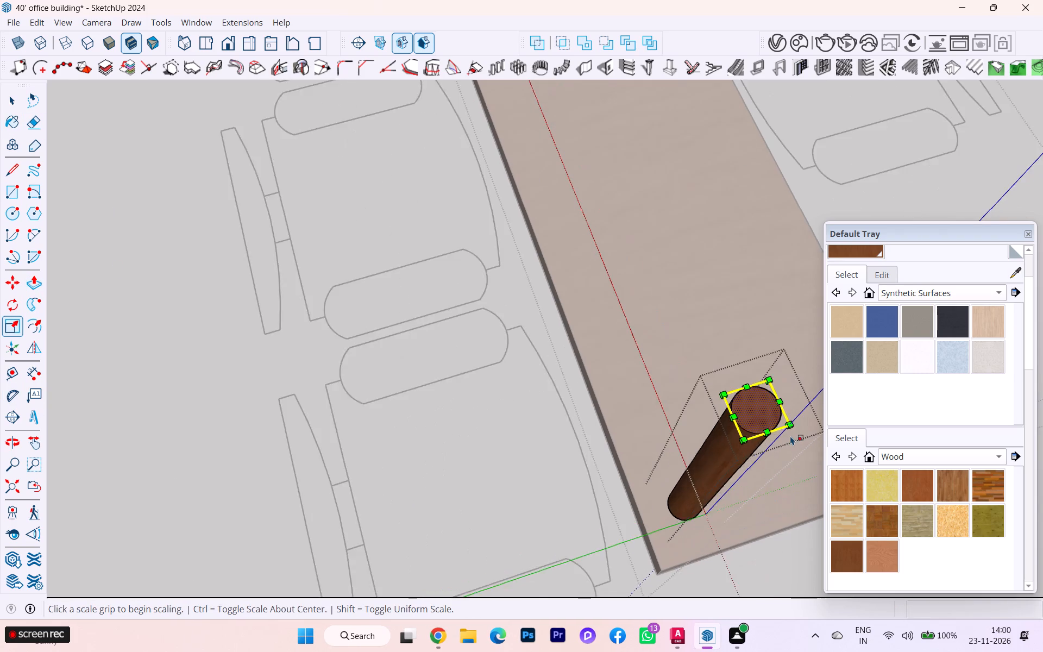
scroll(790, 436, "up", 2)
scroll(790, 436, "down", 2)
scroll(790, 436, "up", 3)
scroll(787, 433, "down", 1)
scroll(786, 432, "up", 5)
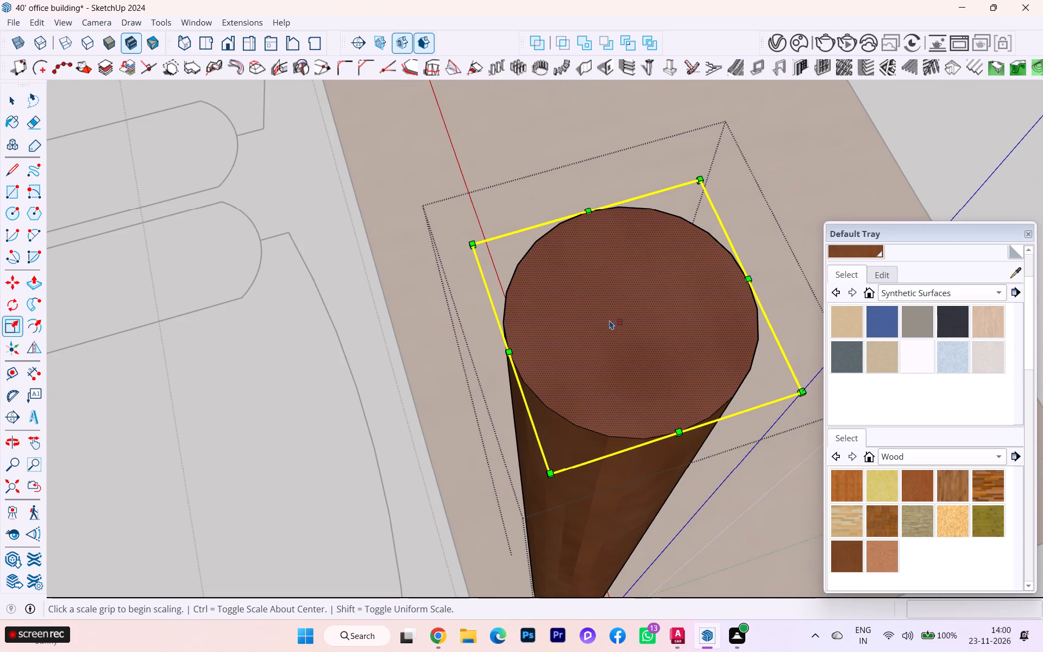
left_click(637, 327)
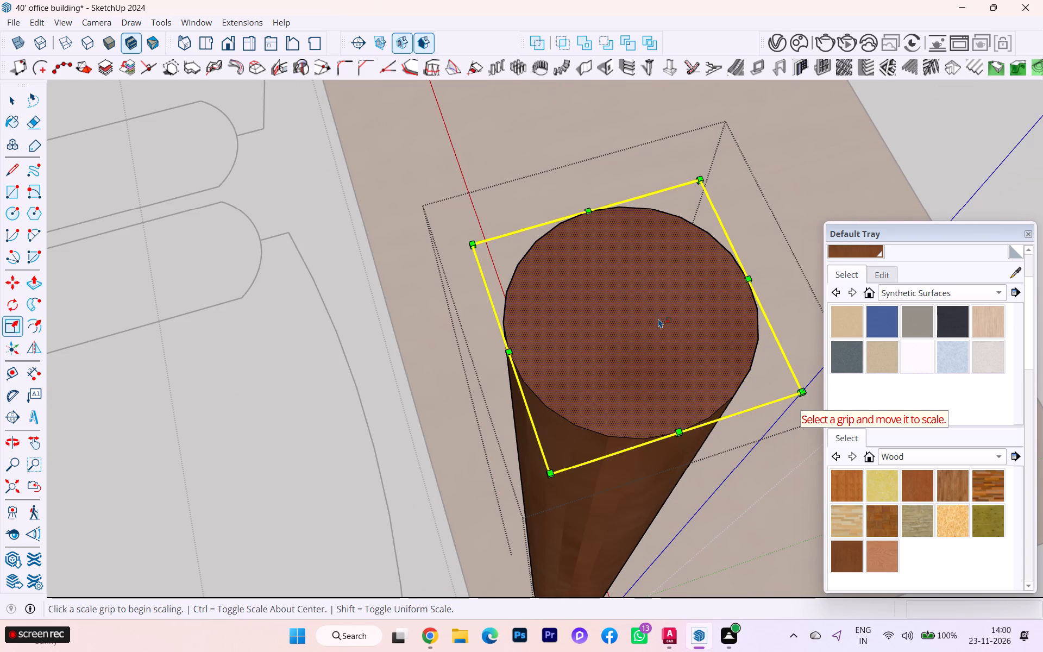
scroll(656, 340, "down", 3)
scroll(705, 383, "down", 1)
scroll(705, 383, "up", 1)
scroll(691, 396, "down", 8)
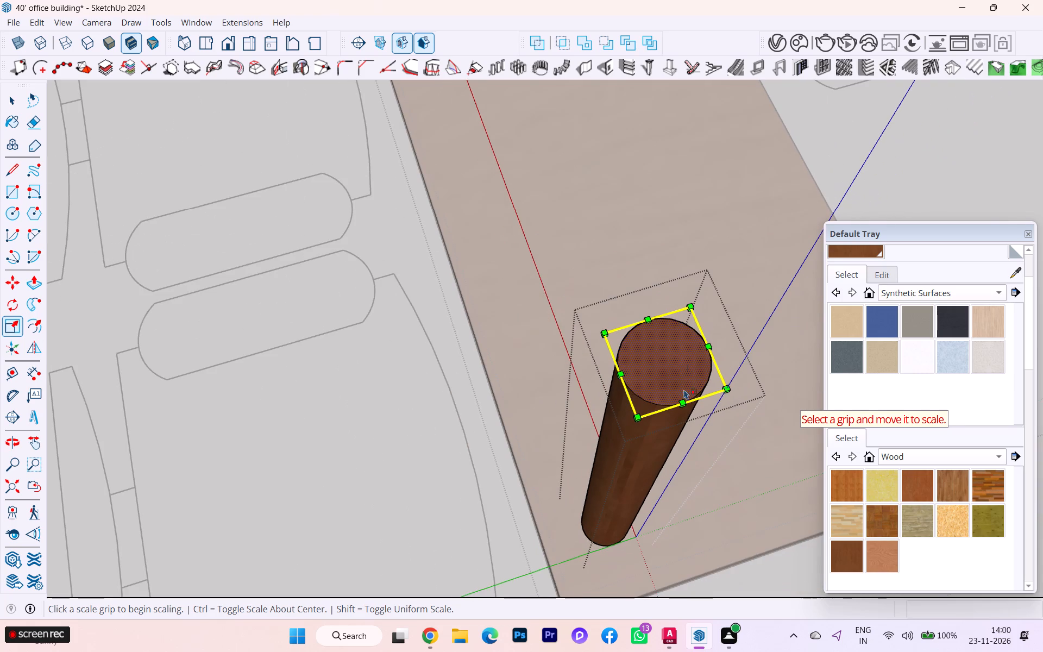
left_click(603, 334)
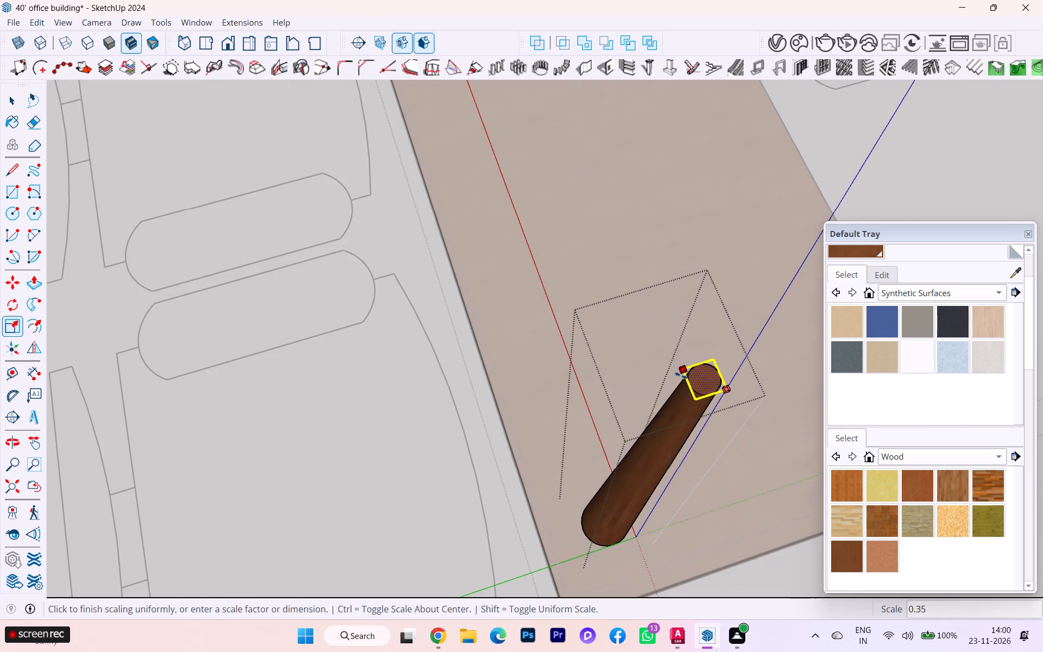
left_click(615, 368)
scroll(761, 388, "up", 3)
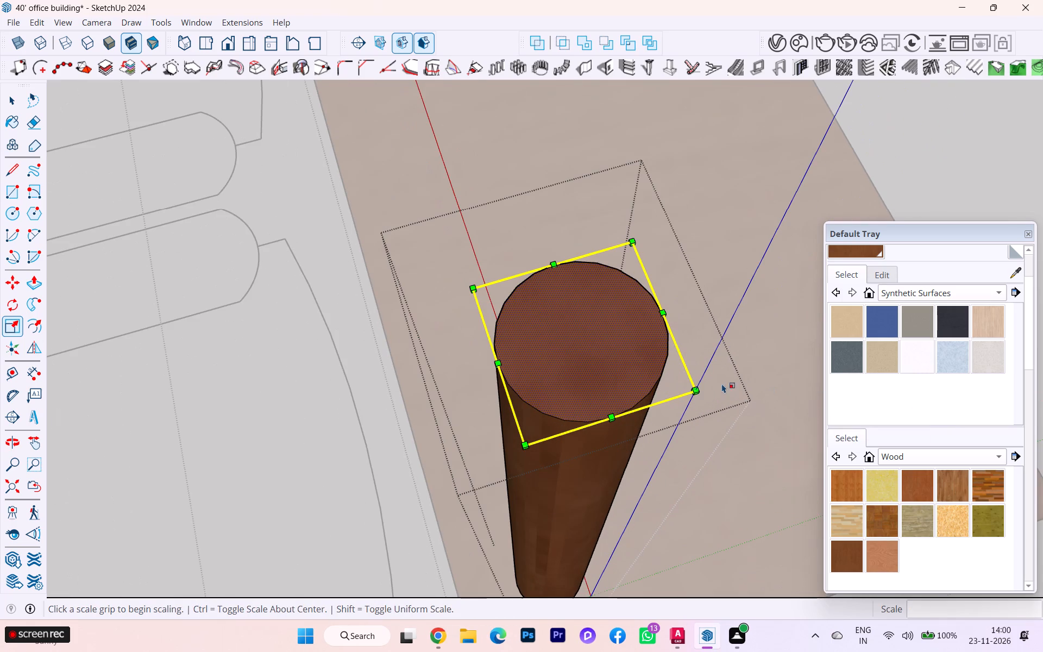
left_click(694, 390)
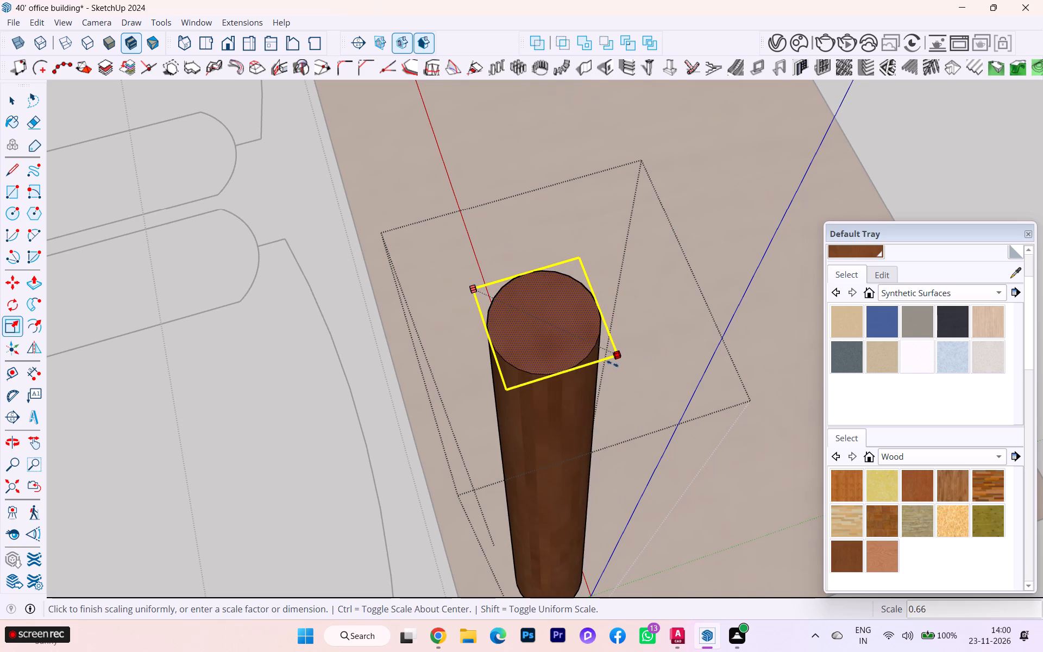
left_click(644, 383)
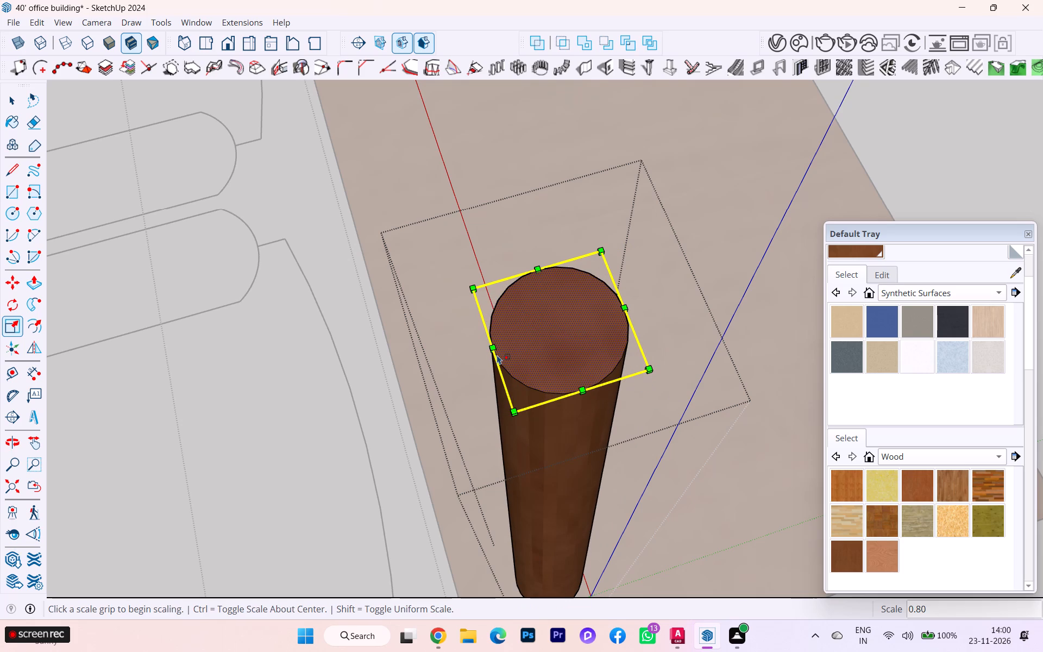
Turn on the back edges display and examine the tapered leg at the desk's corner.
scroll(575, 335, "down", 2)
middle_click_drag(604, 352, 794, 416)
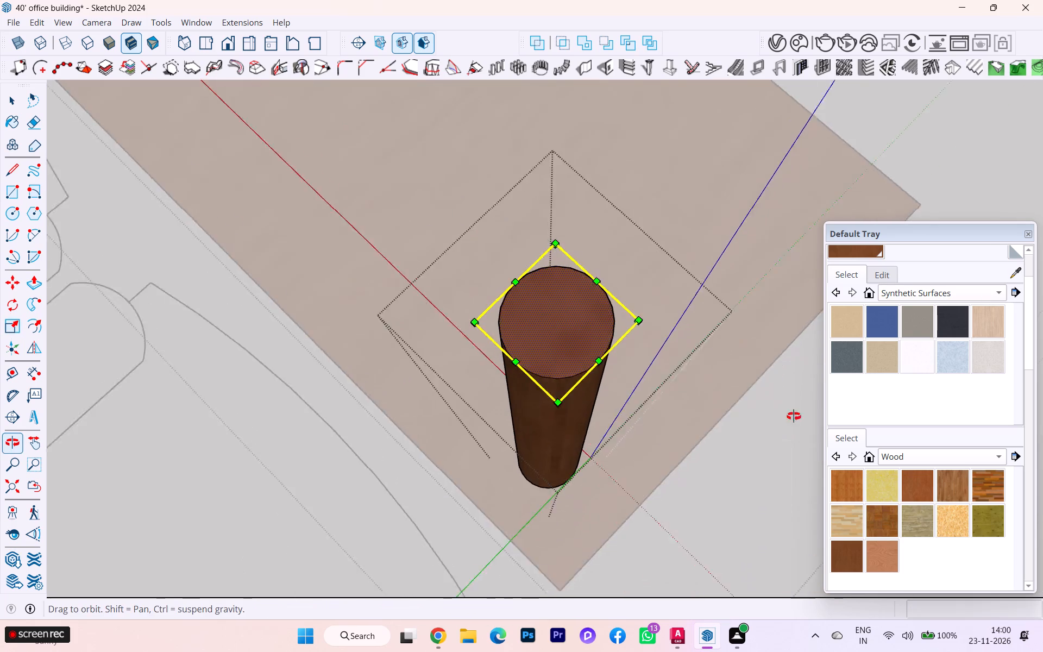
middle_click_drag(794, 416, 844, 423)
key("k")
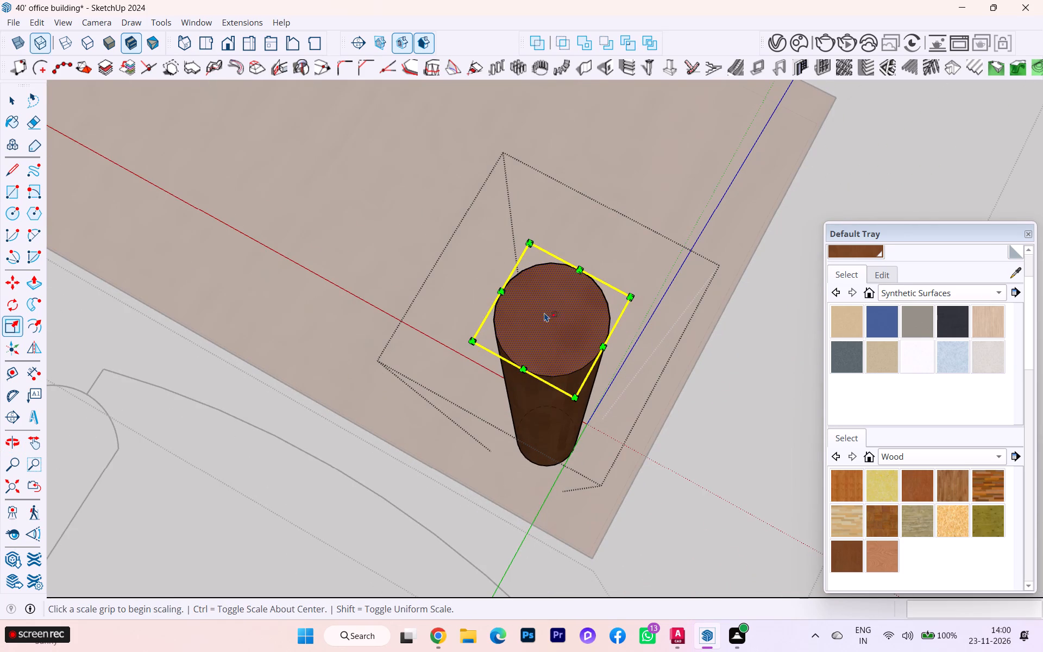
scroll(551, 340, "down", 4)
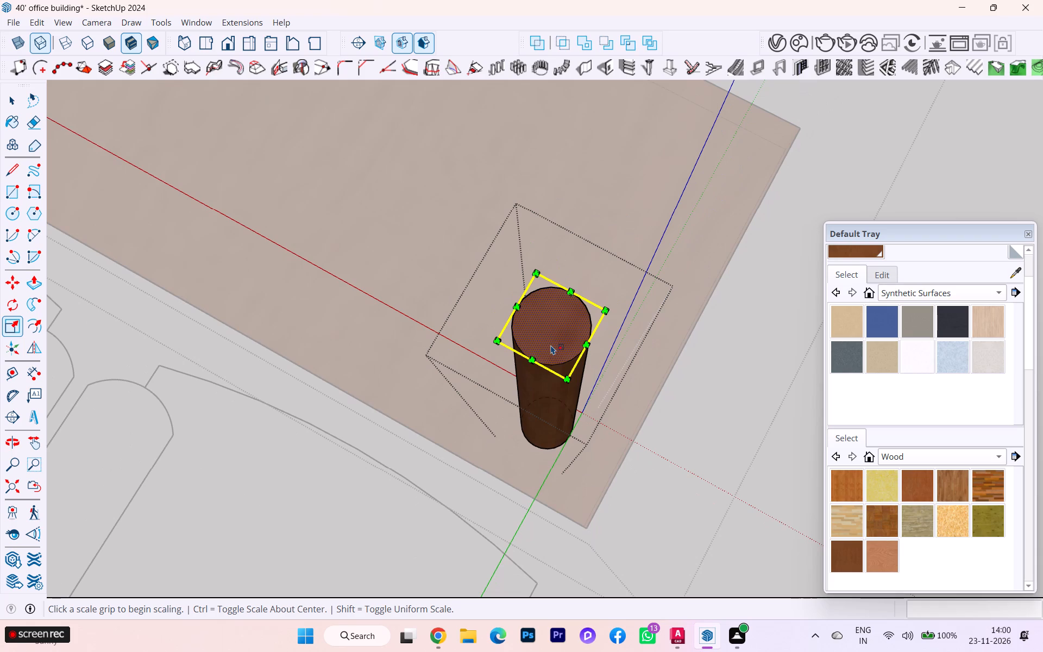
left_click(551, 346)
key("k")
key("k")
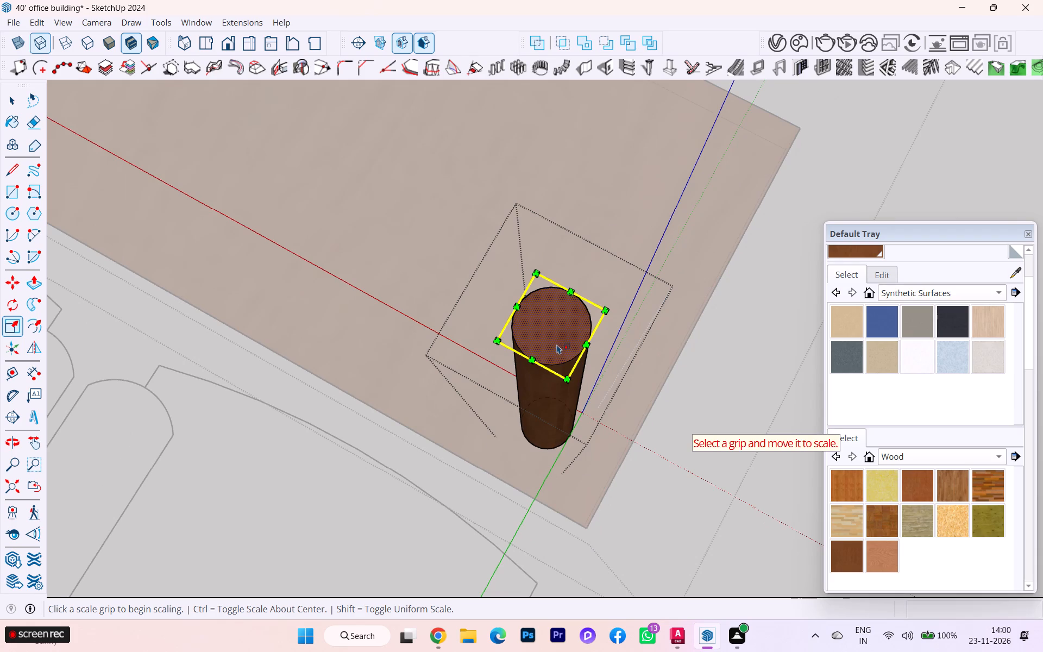
scroll(557, 345, "up", 5)
scroll(557, 345, "down", 1)
middle_click_drag(561, 343, 660, 227)
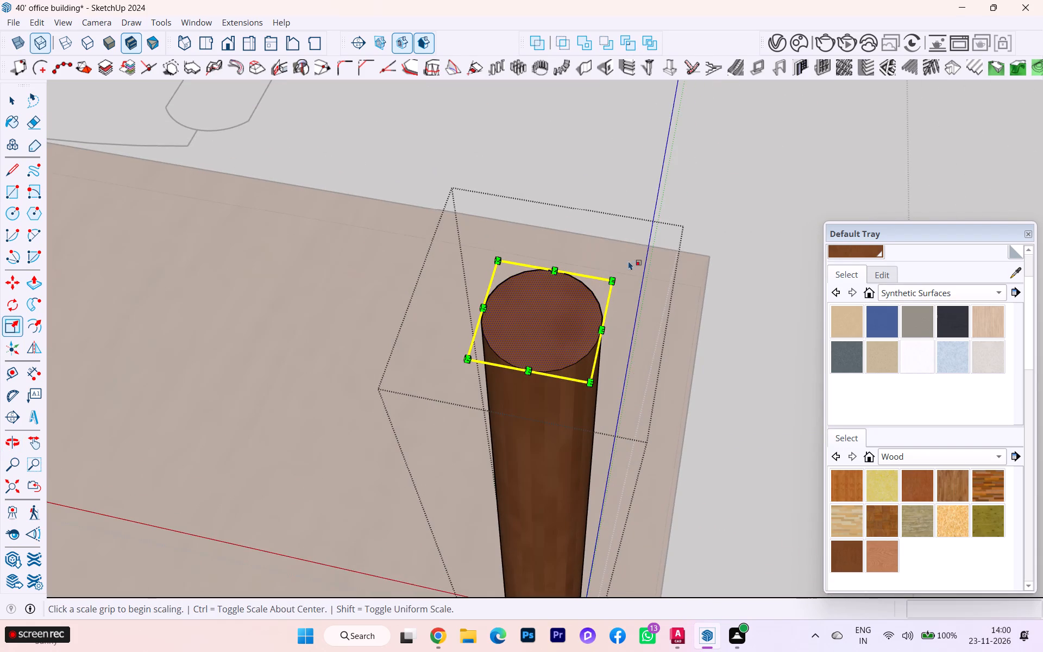
key("k")
scroll(557, 309, "down", 8)
scroll(608, 334, "up", 1)
scroll(611, 334, "down", 3)
scroll(624, 336, "up", 1)
scroll(624, 336, "down", 6)
scroll(630, 350, "up", 2)
scroll(630, 352, "down", 2)
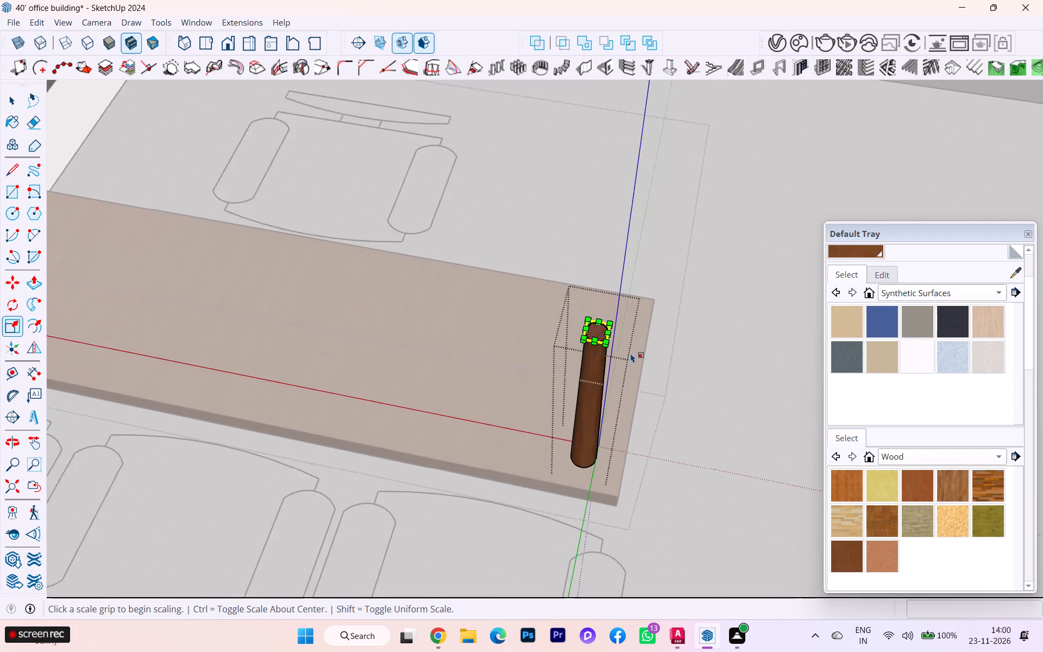
scroll(631, 353, "down", 8)
scroll(624, 451, "up", 3)
scroll(624, 451, "down", 7)
key("k")
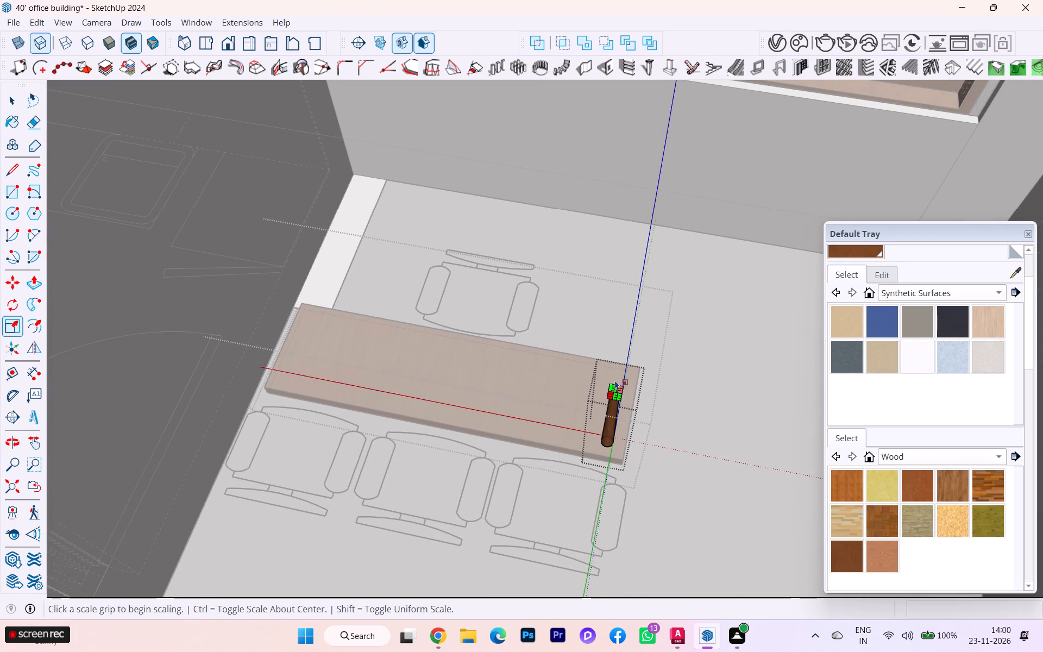
Scale the leg's top face down uniformly from one corner by a factor of about 0.23.
scroll(615, 378, "up", 9)
scroll(612, 401, "down", 2)
scroll(612, 401, "up", 3)
scroll(615, 405, "down", 1)
scroll(615, 405, "up", 5)
middle_click_drag(622, 416, 701, 296)
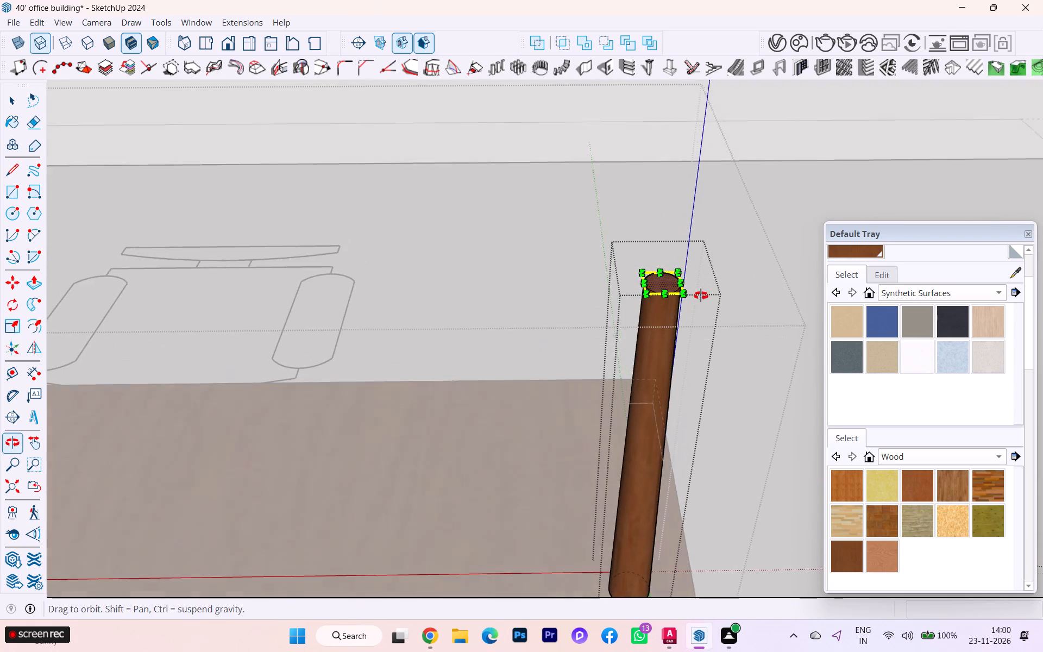
middle_click_drag(701, 296, 701, 294)
scroll(695, 243, "up", 2)
scroll(695, 243, "down", 1)
scroll(695, 243, "up", 1)
scroll(659, 278, "up", 3)
scroll(657, 281, "down", 2)
scroll(656, 281, "up", 3)
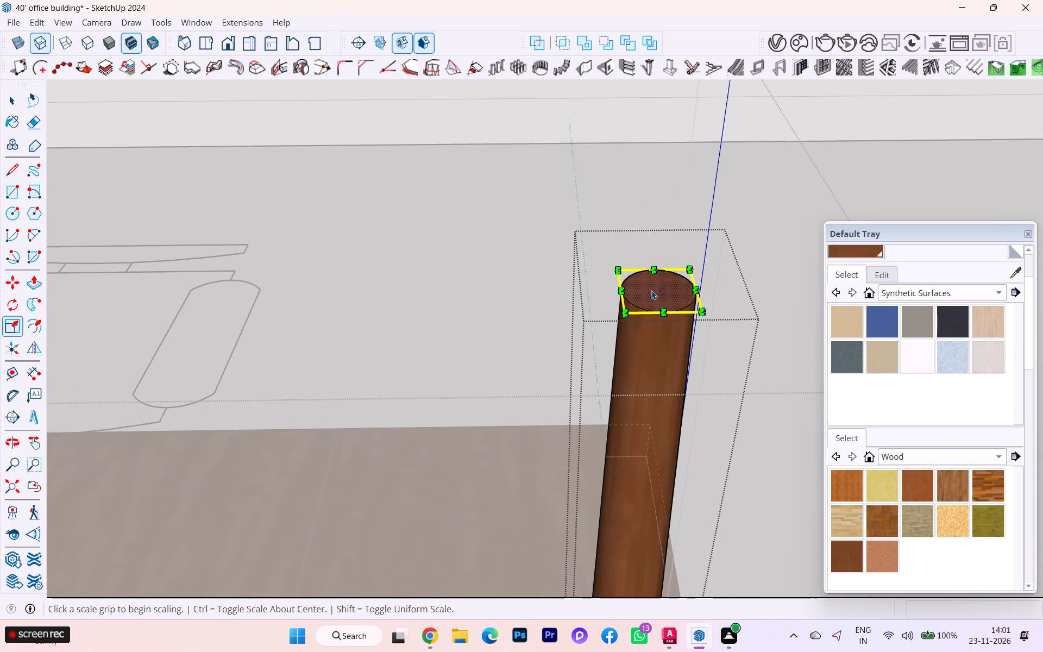
scroll(675, 306, "down", 1)
middle_click_drag(680, 327, 783, 298)
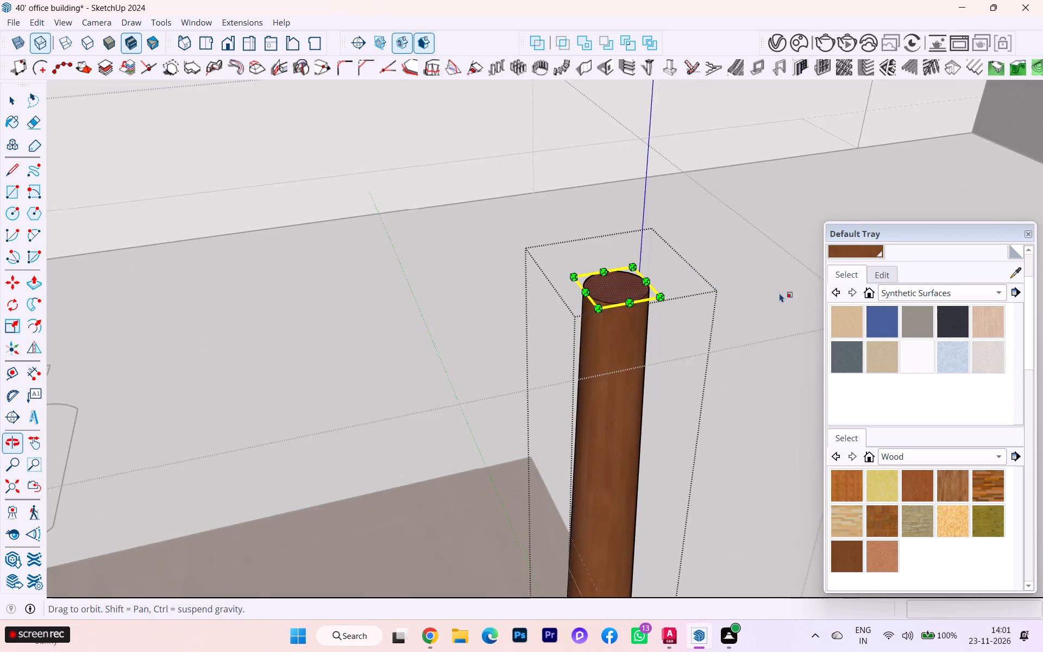
scroll(636, 292, "up", 2)
scroll(636, 292, "down", 1)
scroll(636, 292, "up", 5)
scroll(605, 311, "down", 2)
scroll(605, 311, "up", 1)
scroll(604, 311, "down", 2)
scroll(603, 311, "up", 9)
scroll(566, 331, "down", 4)
scroll(564, 332, "up", 2)
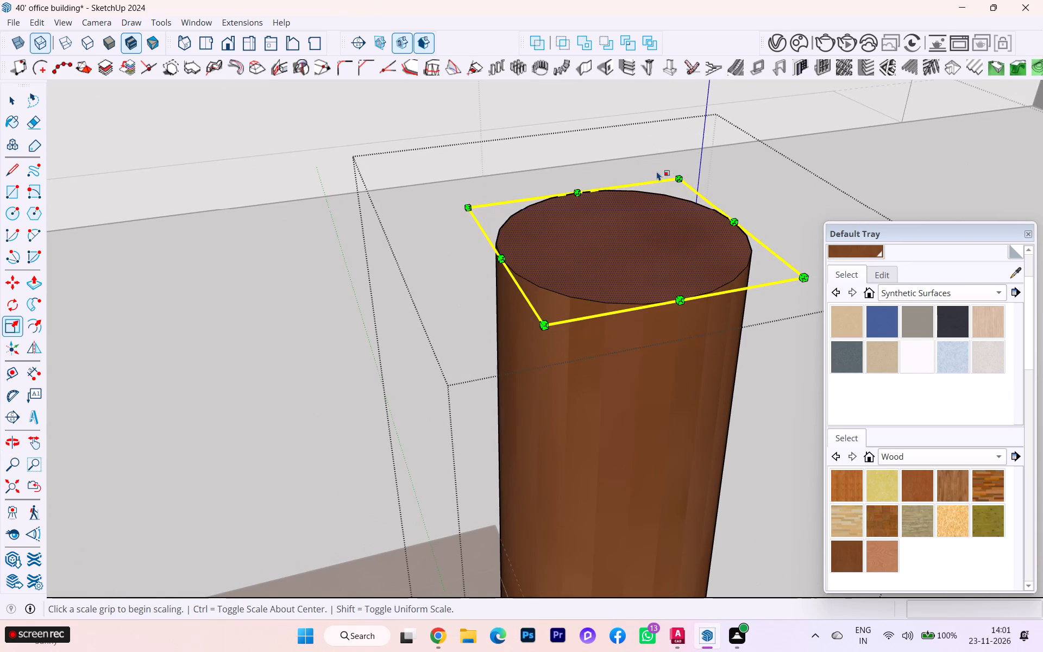
middle_click_drag(643, 193, 542, 400)
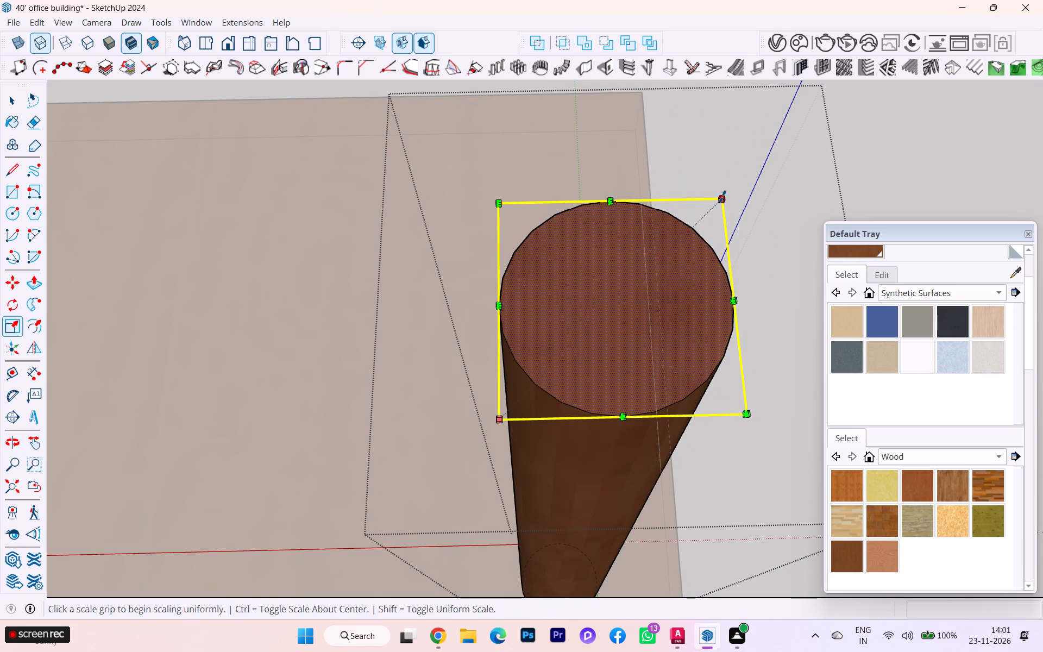
left_click(719, 199)
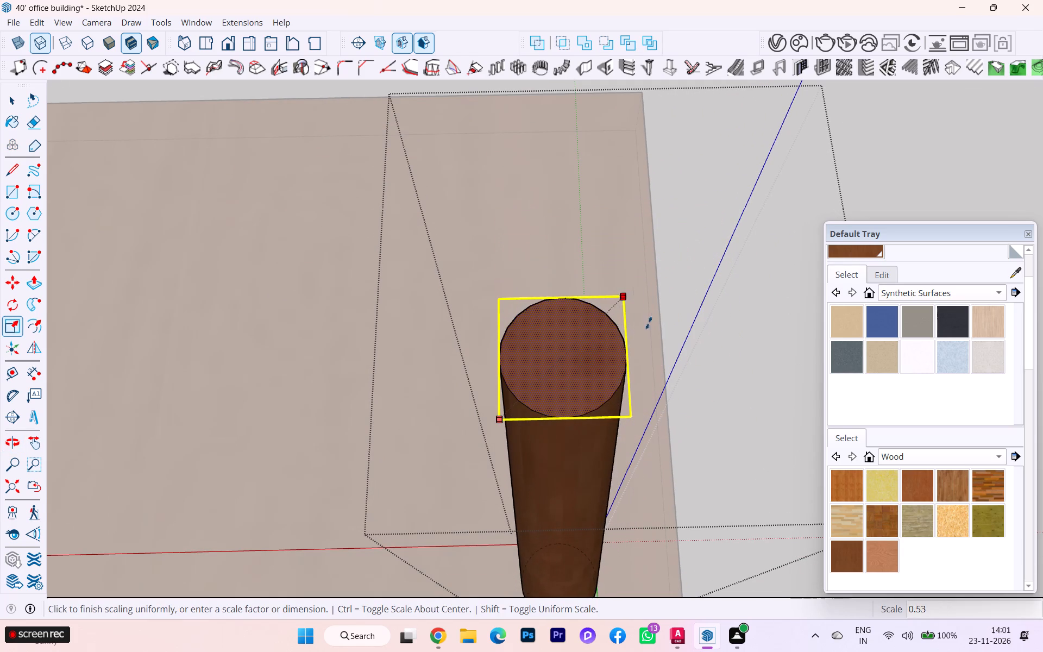
left_click(561, 373)
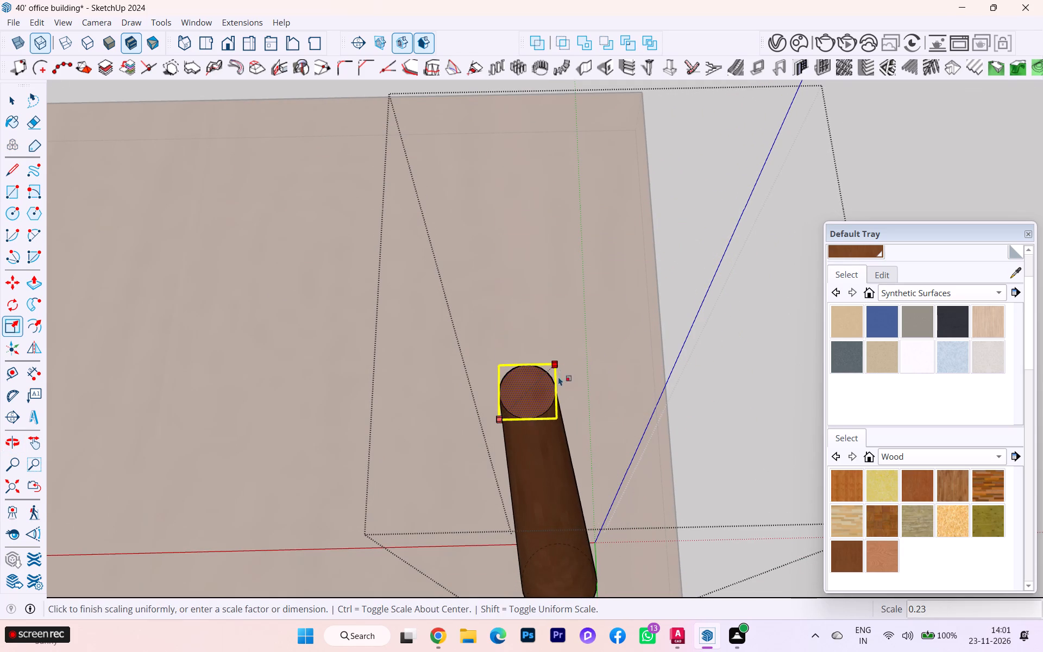
Shrink the leg's top face further from both opposite corners, ending with a uniform factor of about 0.14, to form a narrow tip.
scroll(520, 433, "down", 1)
scroll(520, 432, "up", 8)
left_click(487, 414)
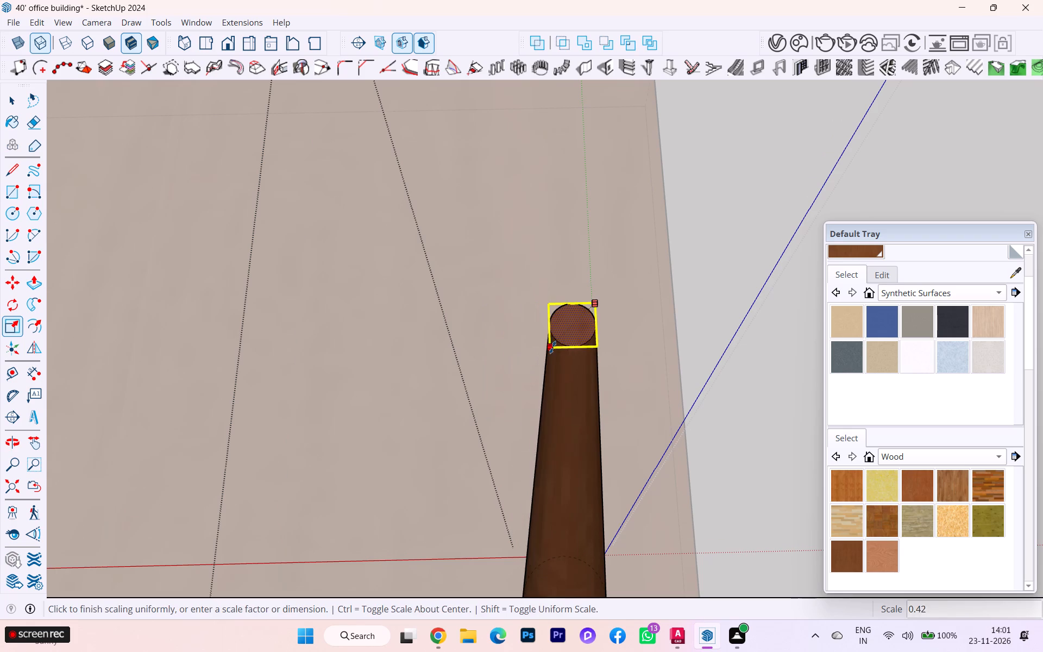
left_click(545, 352)
left_click(595, 298)
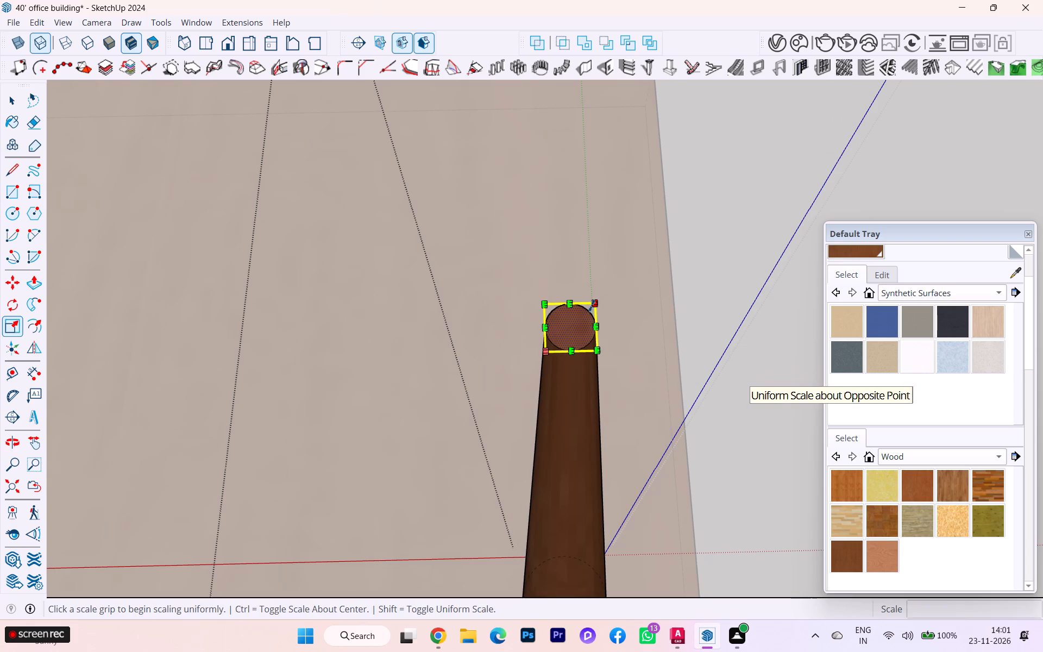
left_click(592, 305)
left_click(574, 366)
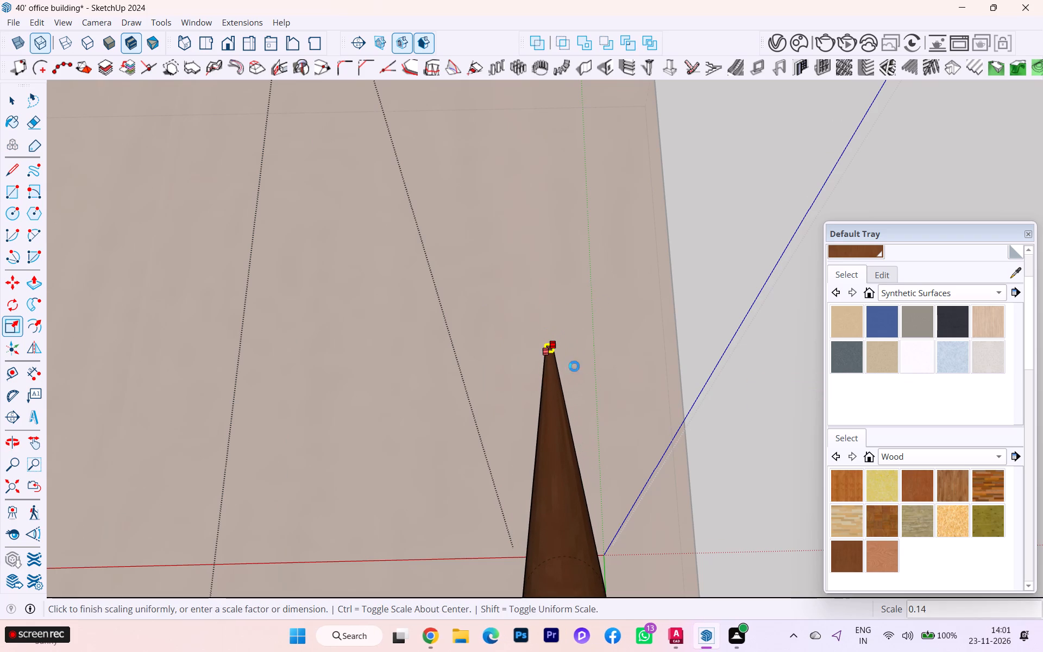
Examine the tapered leg's narrow tip and round base from several angles at the desk's corner.
scroll(547, 349, "up", 5)
scroll(659, 274, "down", 8)
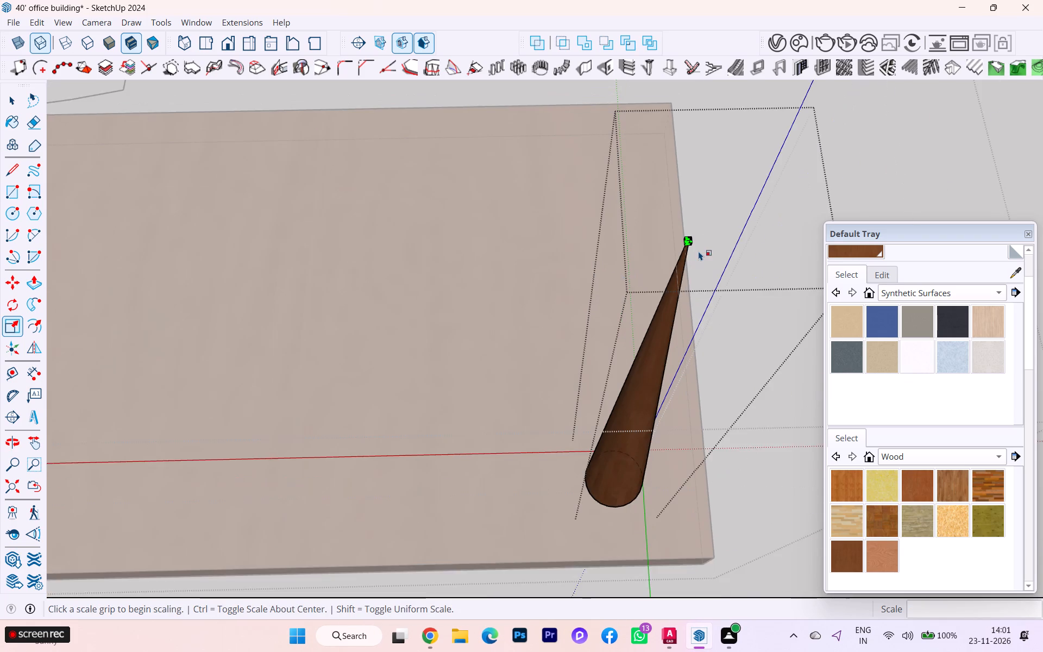
scroll(699, 250, "up", 1)
scroll(699, 250, "down", 2)
scroll(699, 250, "up", 1)
middle_click_drag(685, 260, 650, 370)
scroll(681, 282, "up", 10)
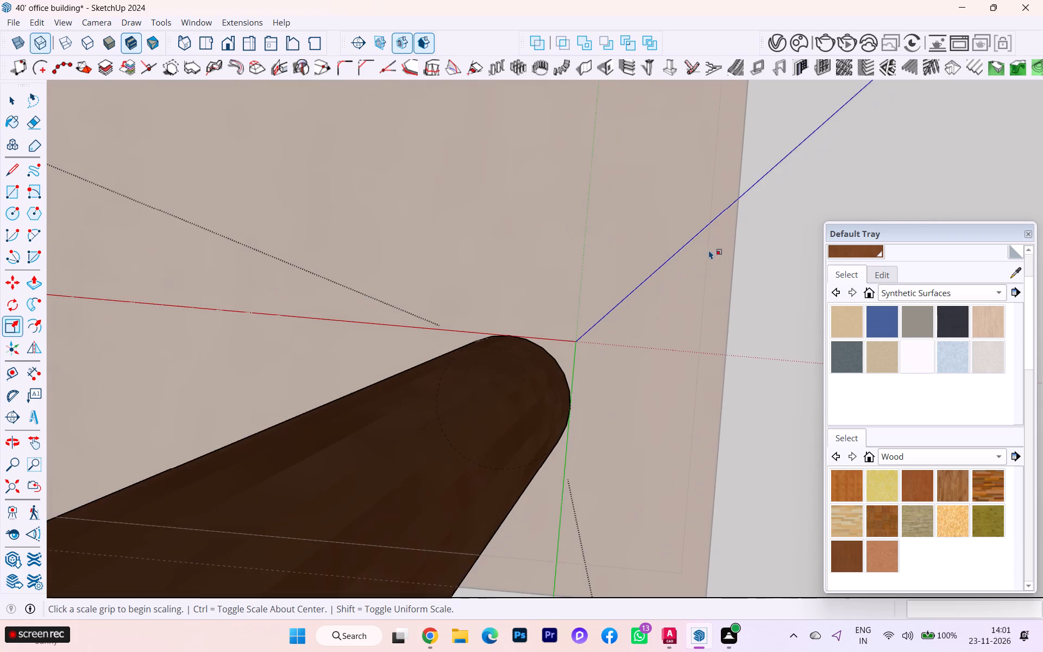
scroll(505, 287, "up", 2)
scroll(505, 286, "down", 1)
scroll(564, 280, "down", 9)
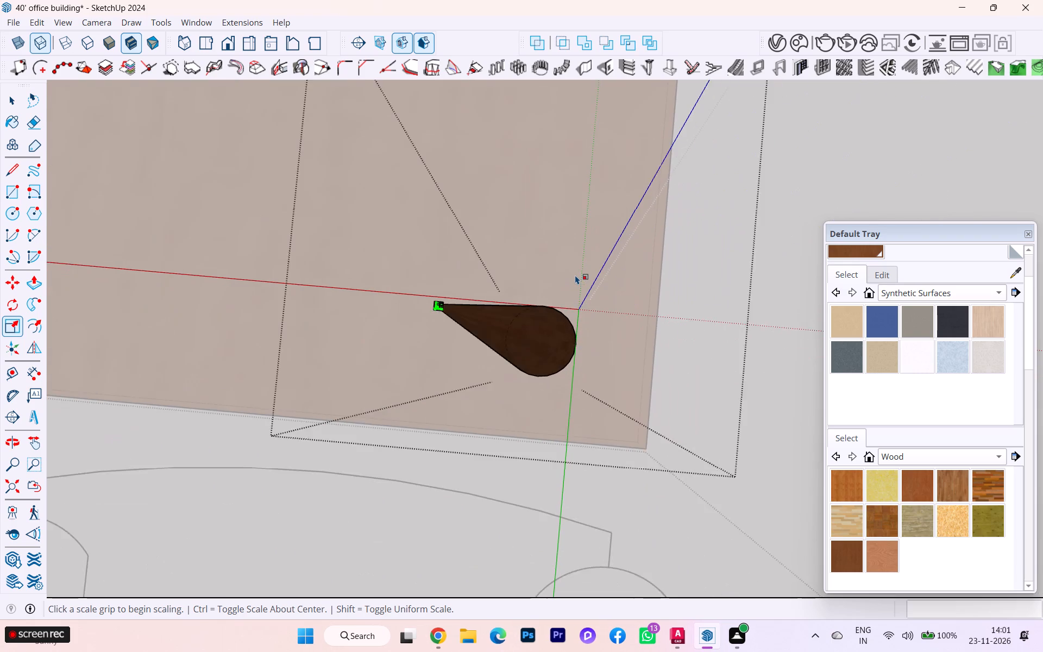
scroll(471, 297, "up", 3)
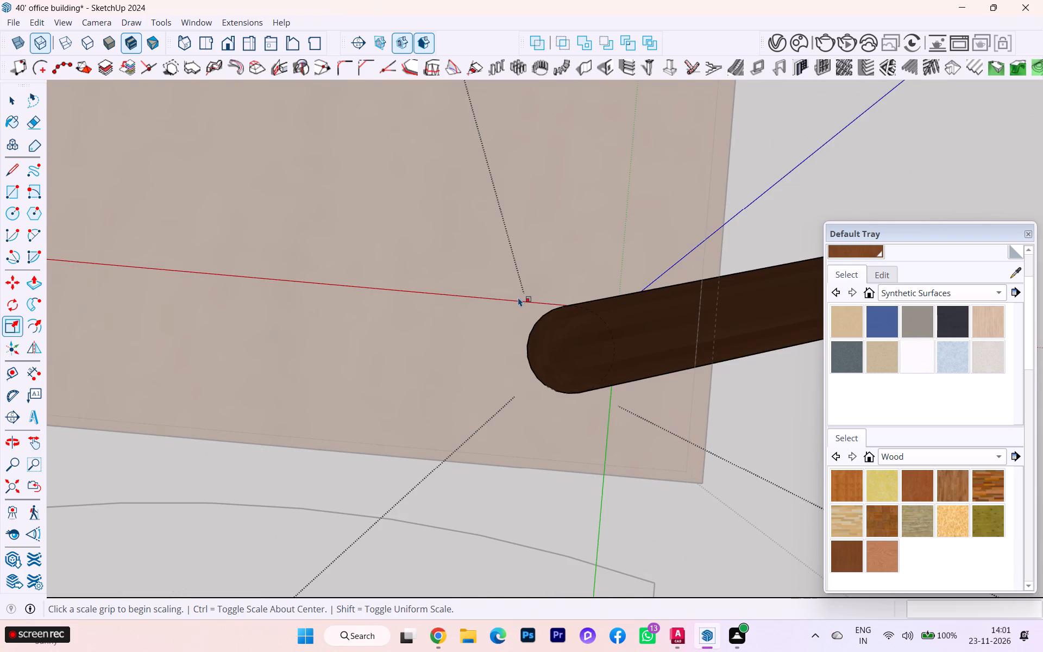
scroll(517, 298, "down", 2)
scroll(594, 286, "up", 2)
scroll(737, 291, "down", 1)
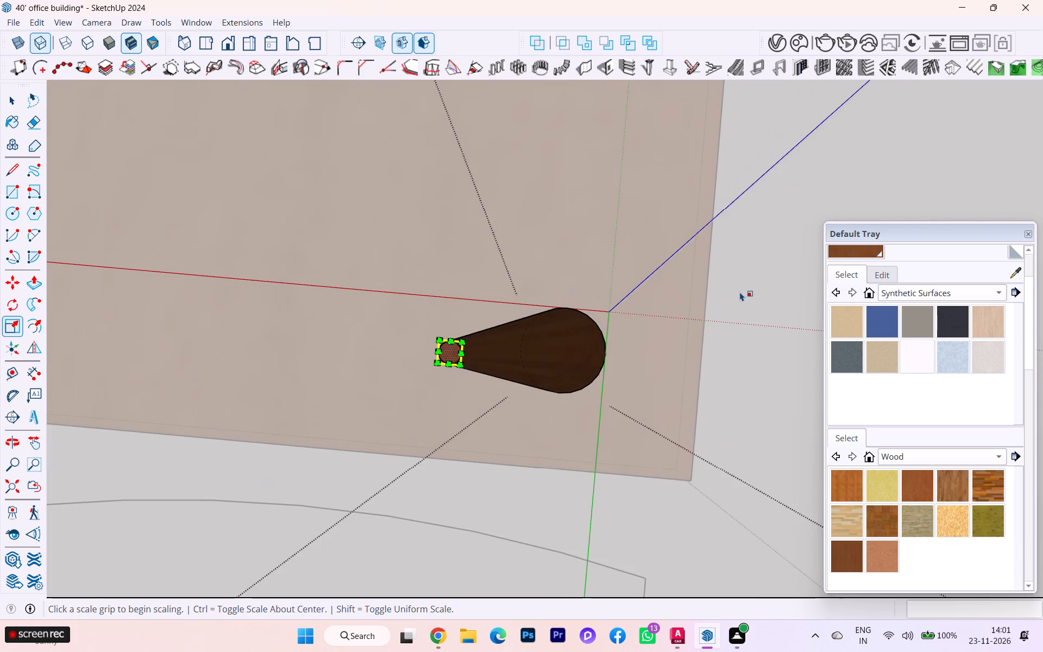
scroll(740, 292, "down", 2)
scroll(700, 309, "up", 2)
scroll(650, 315, "down", 1)
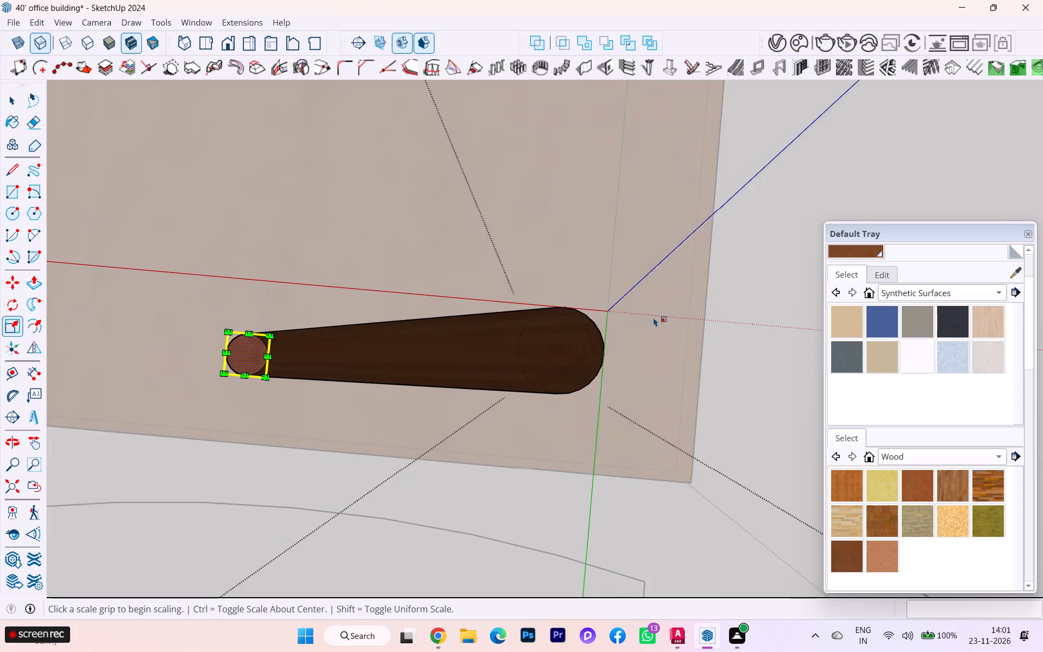
scroll(681, 322, "down", 1)
middle_click(685, 322)
scroll(616, 393, "up", 2)
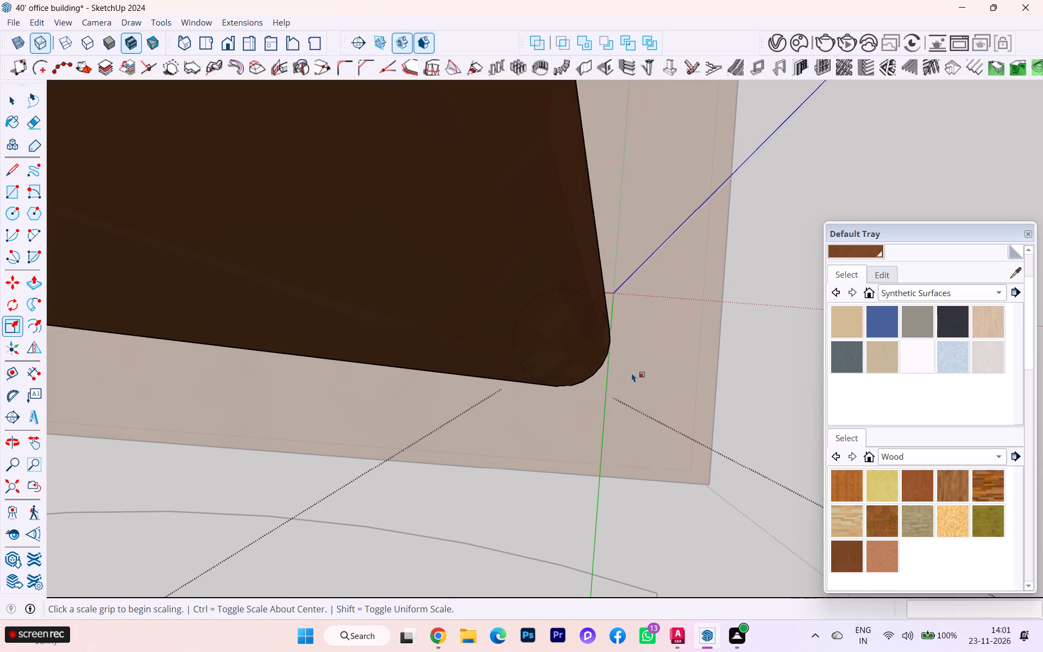
scroll(633, 373, "down", 3)
scroll(648, 337, "up", 3)
scroll(628, 362, "down", 2)
middle_click_drag(562, 443, 562, 398)
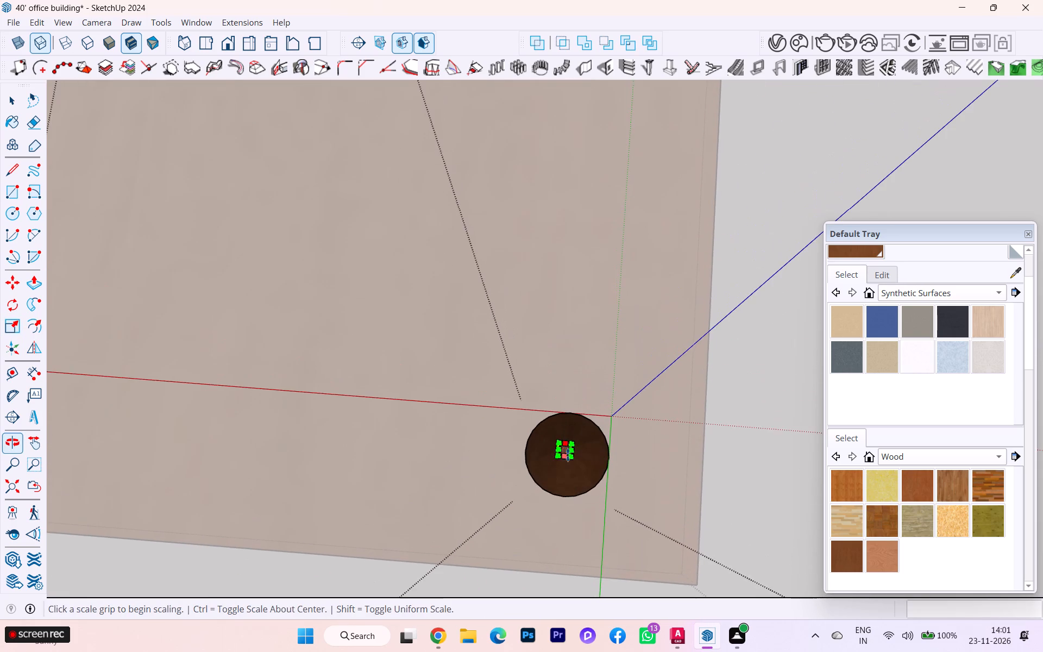
Enlarge the leg's small tip face uniformly from one corner.
scroll(567, 472, "up", 3)
scroll(578, 437, "down", 1)
scroll(578, 437, "up", 6)
left_click(567, 442)
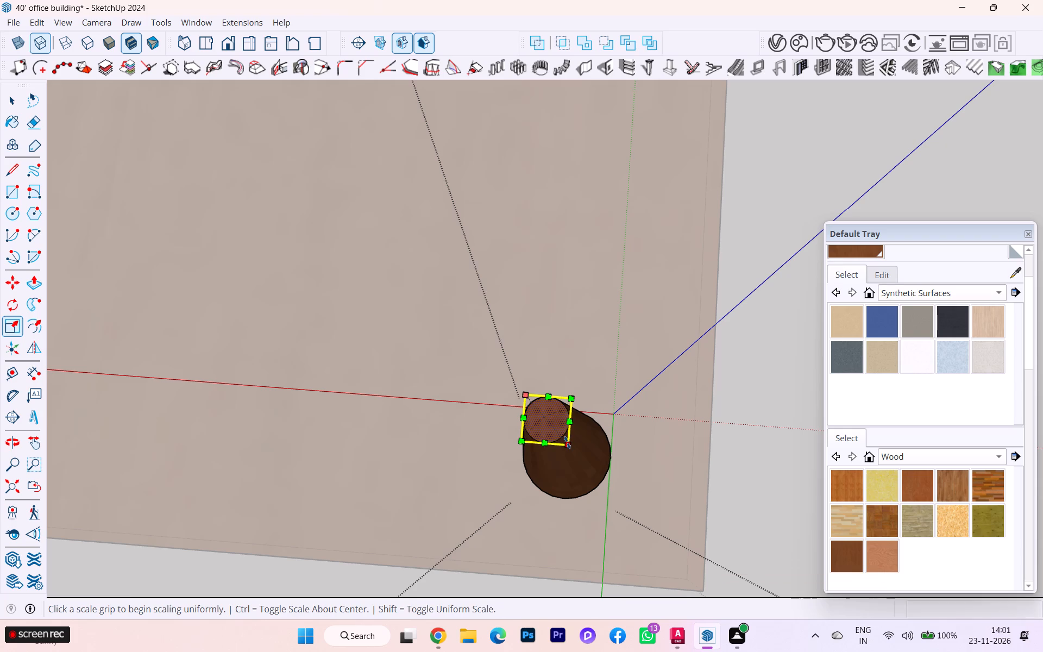
left_click(587, 466)
Enlarge the leg's tip face uniformly once more from a corner, and close the leg for editing.
scroll(624, 421, "down", 4)
middle_click_drag(637, 390, 649, 370)
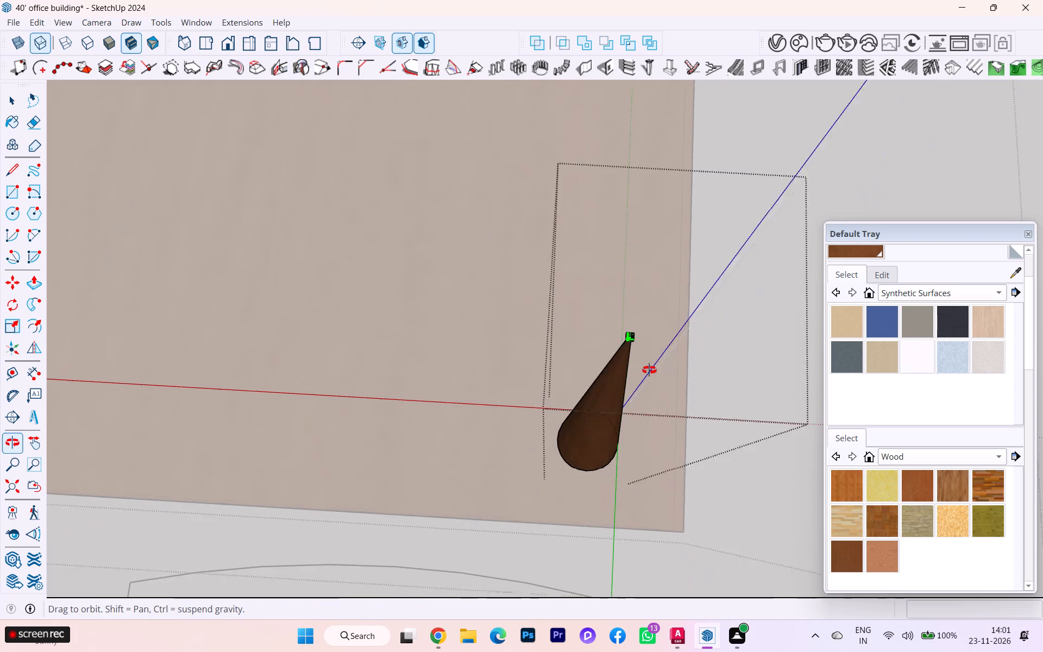
middle_click_drag(649, 370, 698, 342)
scroll(607, 335, "down", 7)
scroll(633, 283, "up", 7)
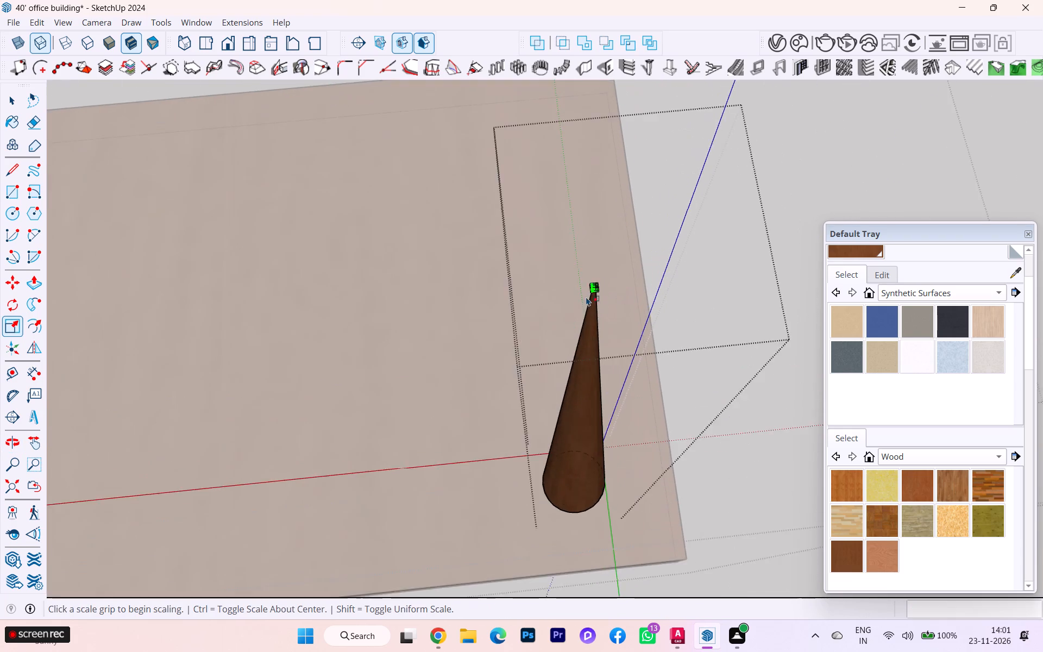
scroll(586, 297, "up", 2)
scroll(586, 297, "down", 1)
scroll(586, 297, "up", 3)
scroll(602, 296, "down", 3)
scroll(685, 285, "up", 3)
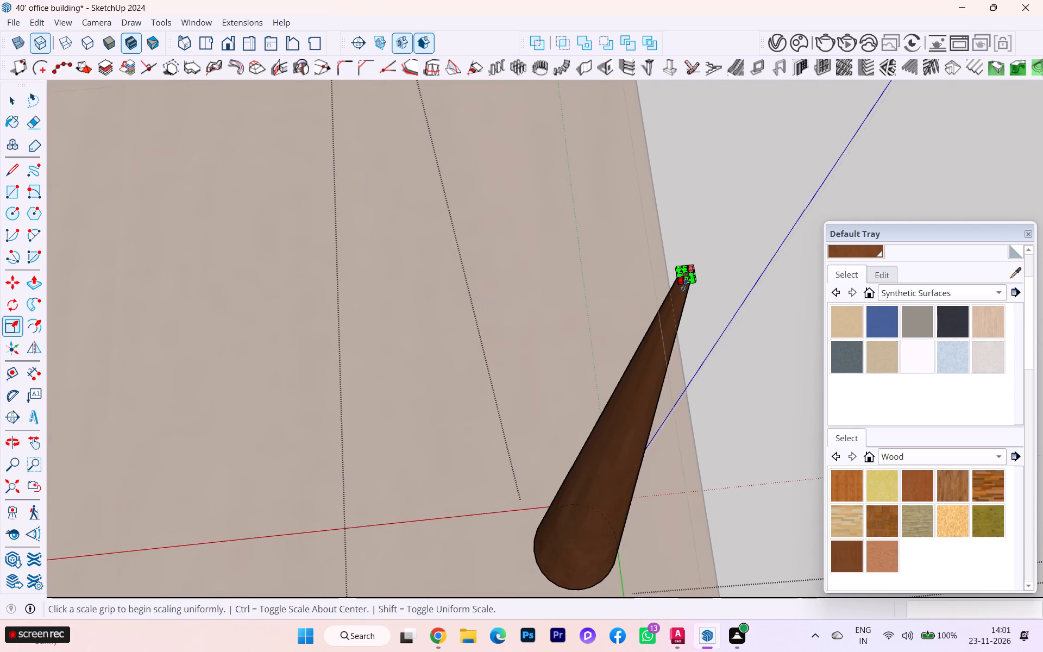
scroll(684, 285, "up", 7)
left_click(682, 278)
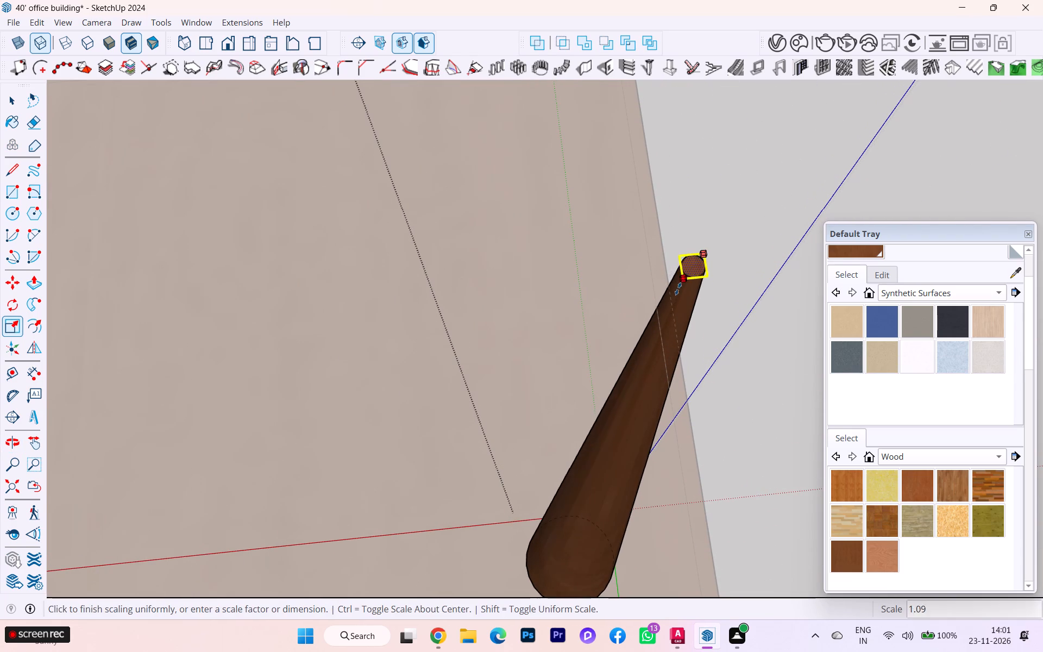
left_click(667, 300)
scroll(598, 304, "down", 4)
scroll(597, 305, "up", 2)
scroll(596, 306, "down", 6)
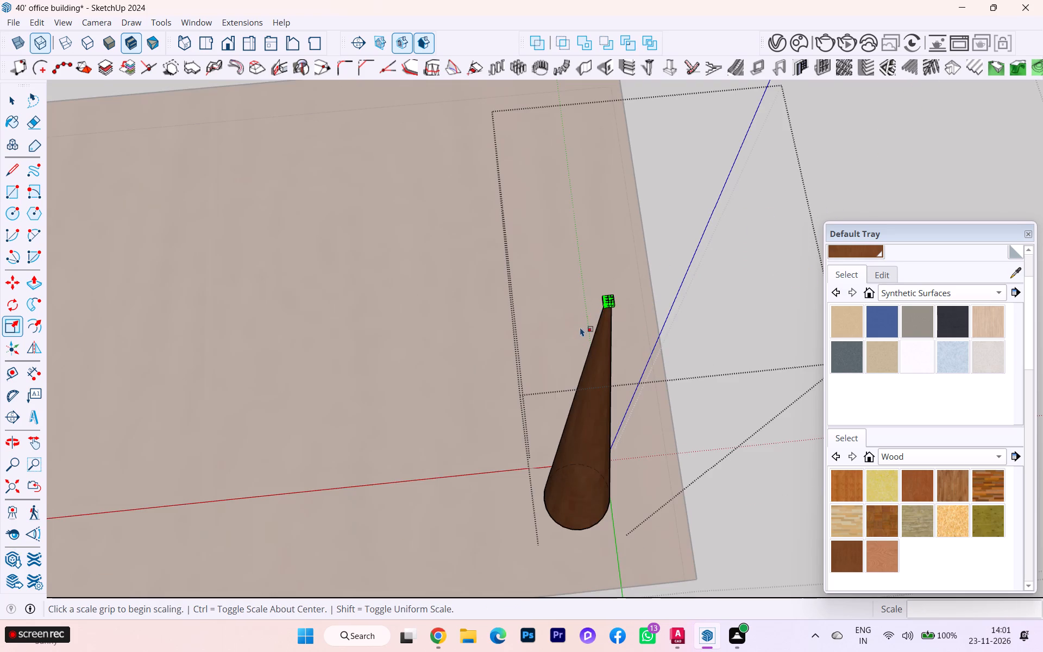
scroll(580, 333, "down", 3)
scroll(580, 334, "up", 3)
scroll(580, 335, "down", 1)
left_click(5, 102)
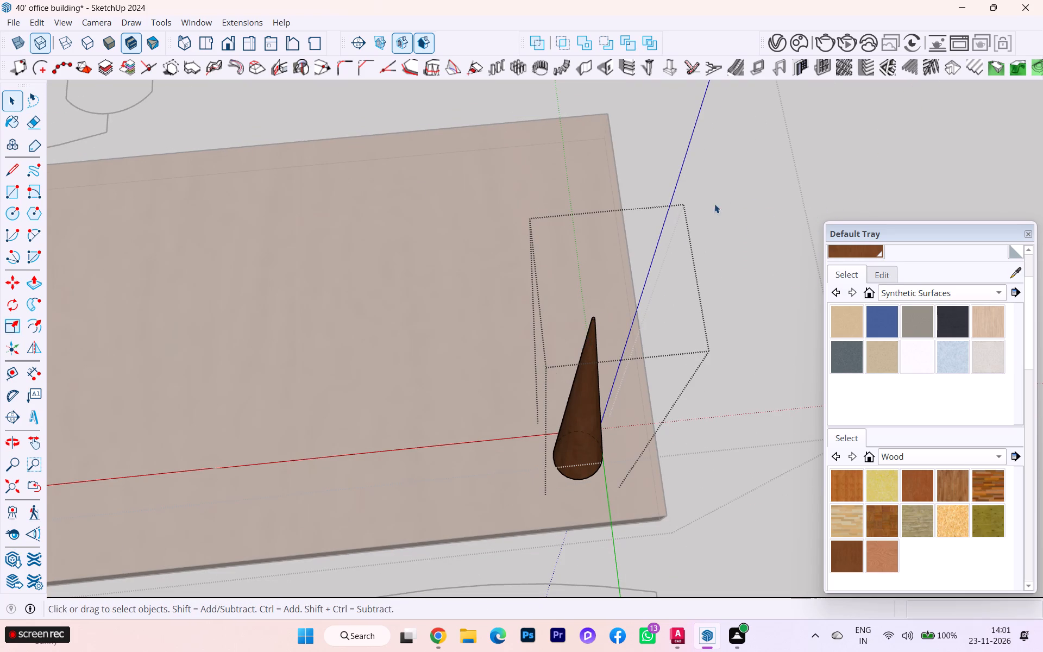
left_click(766, 197)
Copy the tapered leg about 1' 2 1/8" across to the other corner at the same end of the desk.
scroll(688, 335, "down", 3)
scroll(650, 362, "down", 3)
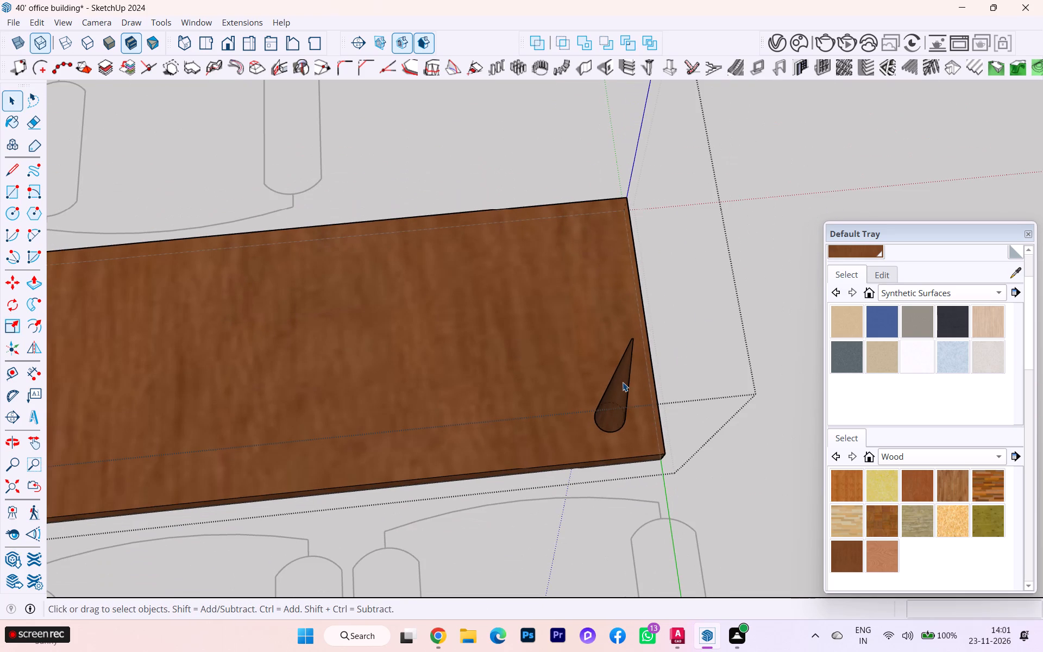
left_click(621, 384)
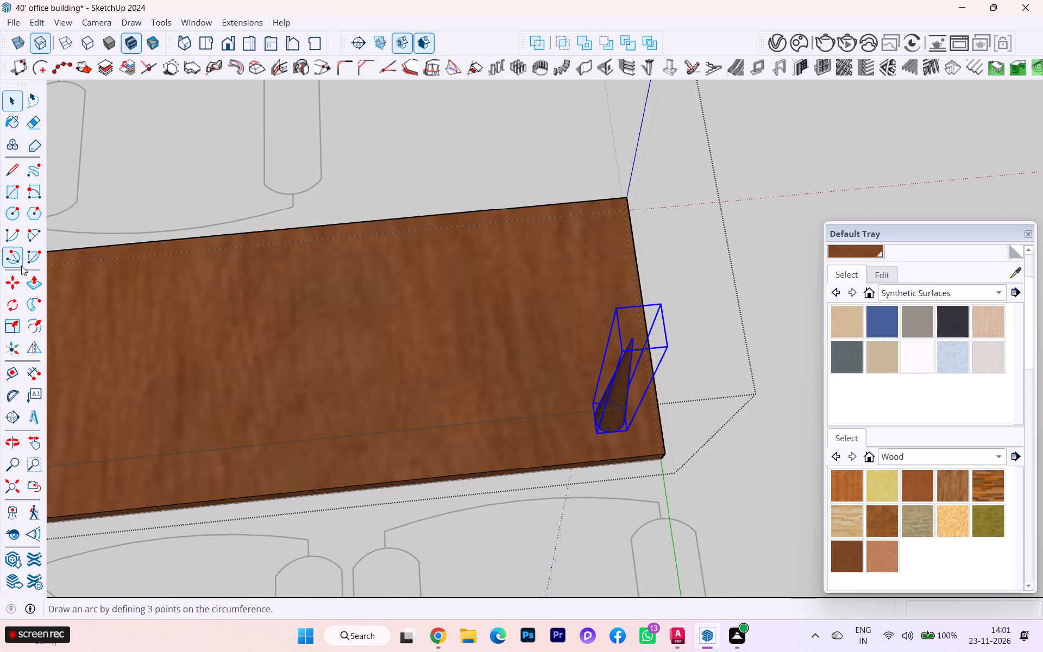
left_click(15, 287)
left_click(615, 403, "ctrl")
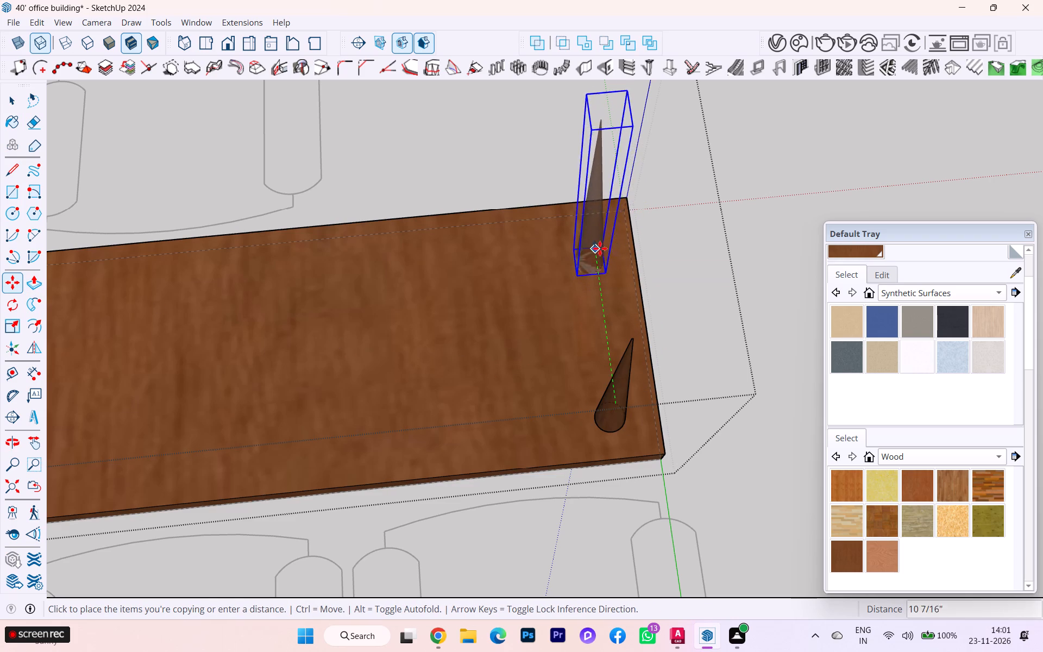
left_click(591, 217)
Shift the copied leg slightly inward from the desk's corner.
scroll(593, 228, "down", 3)
middle_click_drag(599, 230, 931, 243)
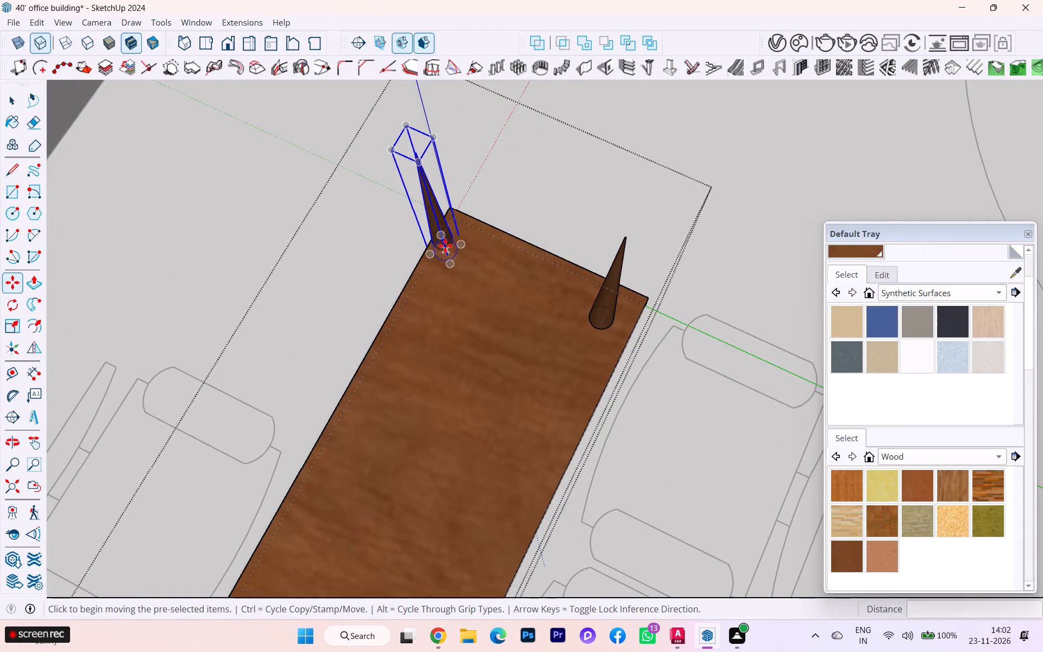
left_click(445, 246)
left_click(457, 250)
scroll(610, 240, "down", 3)
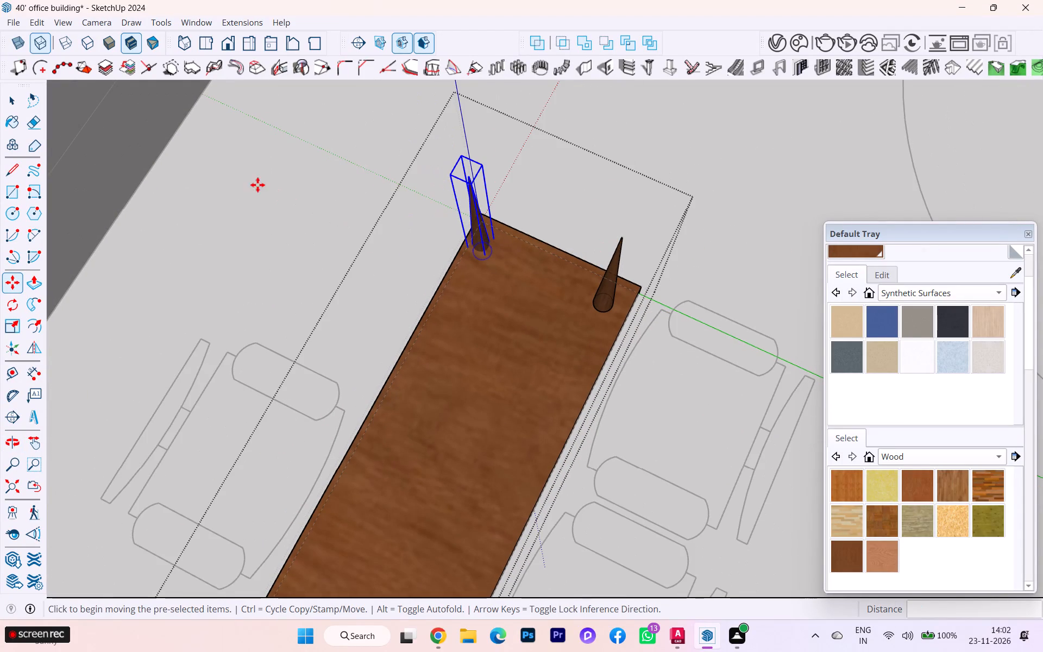
Copy both tapered legs about 4' 8 15/16" along to the desk's opposite end, and close the desk for editing.
left_click(16, 93, "ctrl")
left_click(613, 276, "ctrl")
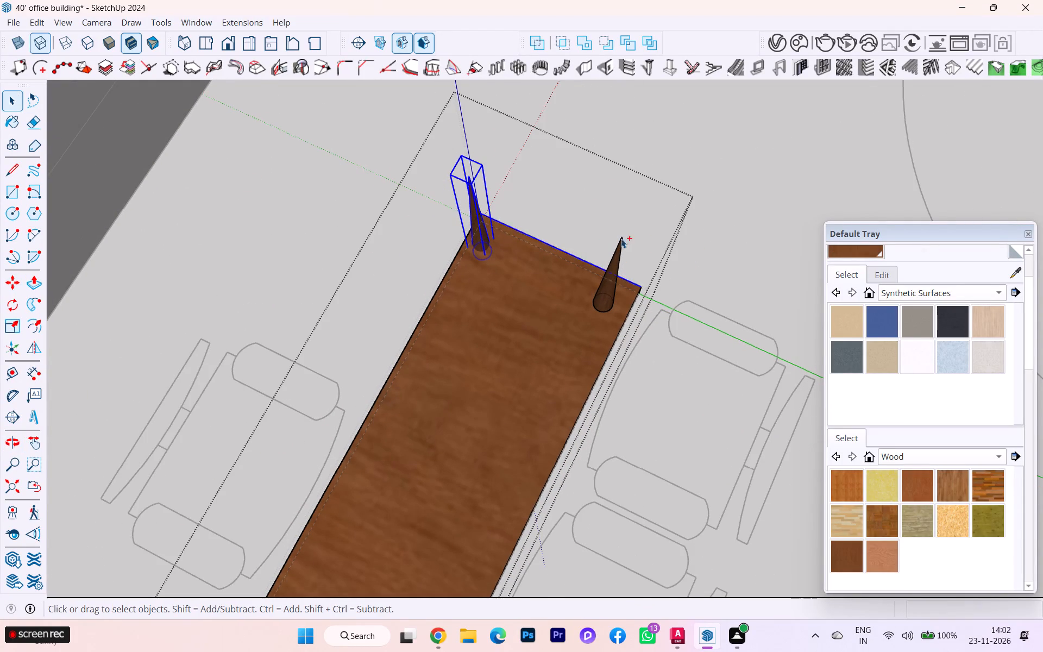
scroll(622, 231, "down", 2)
scroll(622, 231, "up", 1)
scroll(622, 231, "down", 2)
left_click(615, 249)
left_click(505, 220, "ctrl")
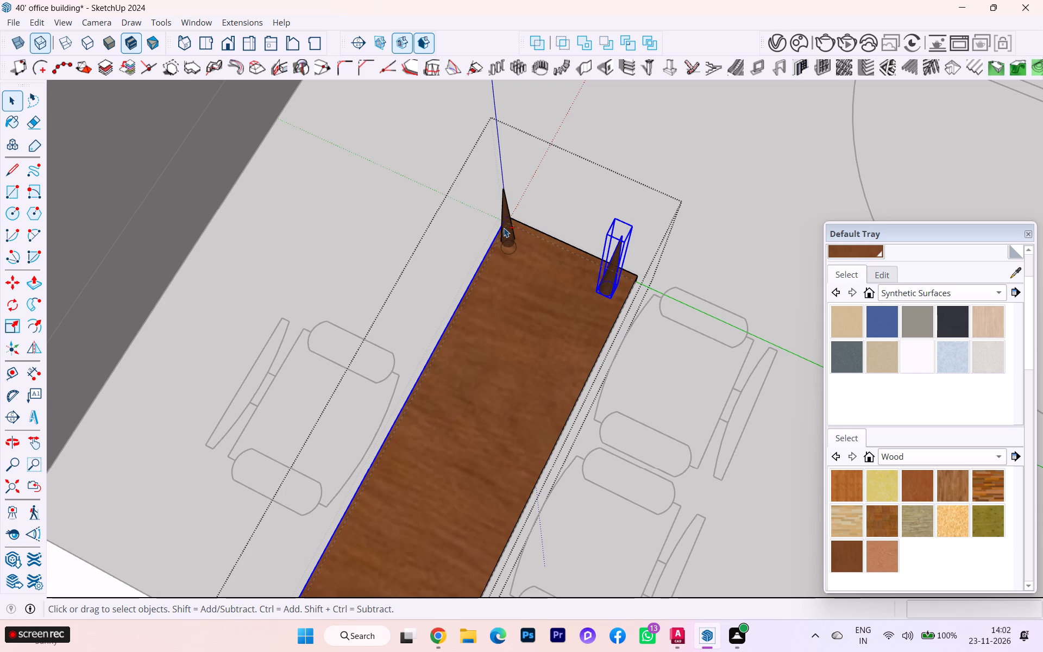
left_click(491, 256, "ctrl+shift")
left_click(487, 259, "ctrl+shift")
left_click(504, 204, "ctrl")
scroll(538, 191, "down", 1, "ctrl")
scroll(538, 191, "up", 1, "ctrl")
scroll(538, 191, "down", 3, "ctrl")
scroll(551, 204, "down", 2)
scroll(552, 204, "up", 2)
scroll(553, 204, "down", 3)
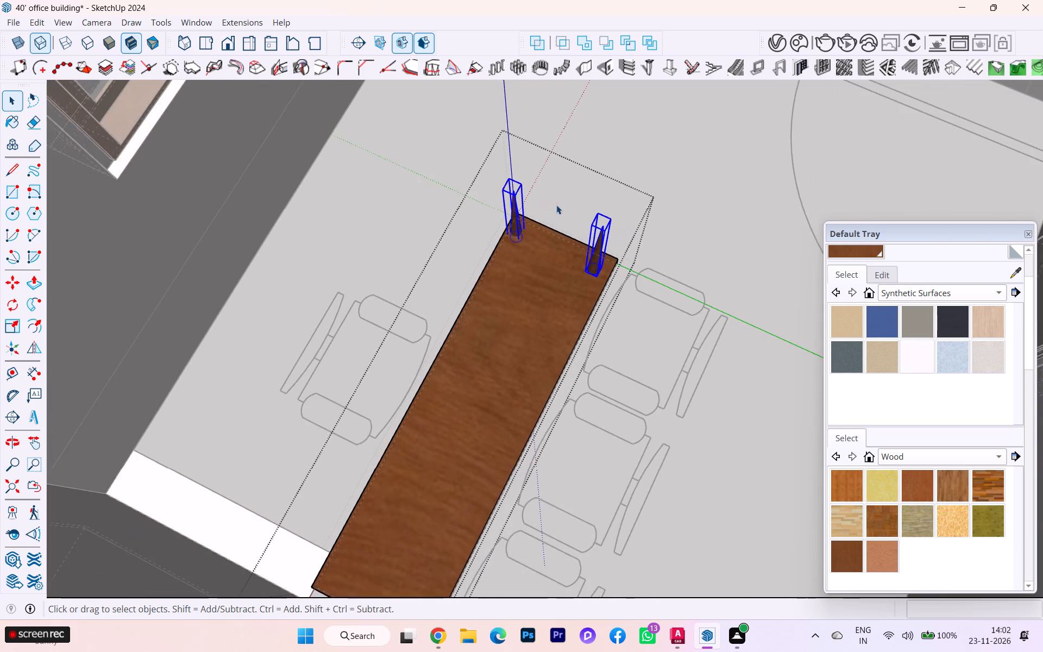
scroll(556, 205, "down", 8)
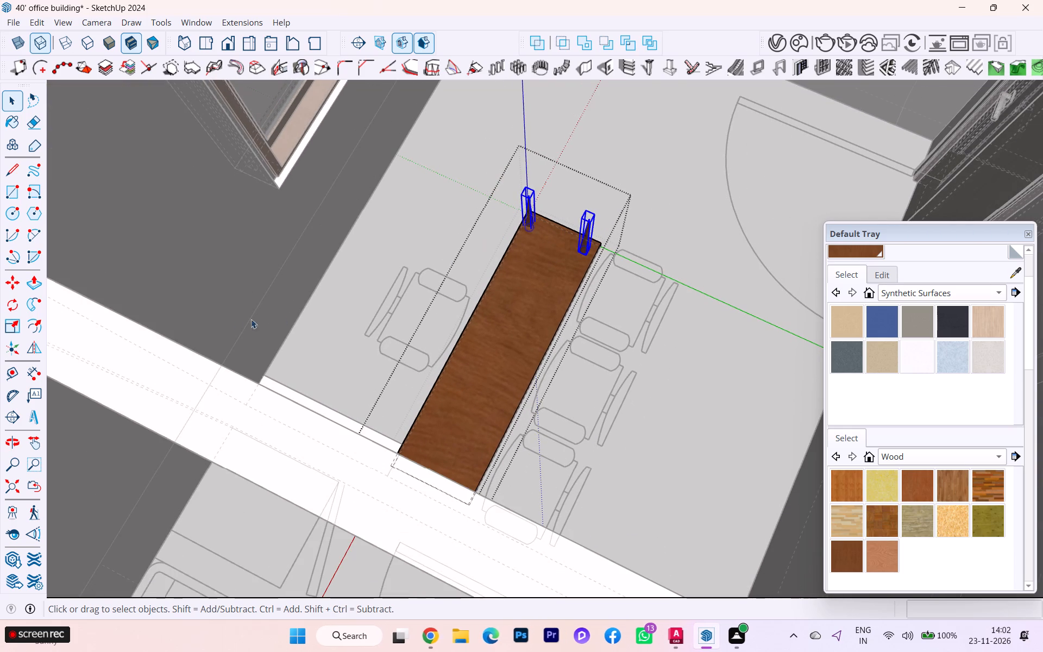
left_click(16, 285)
left_click(588, 255)
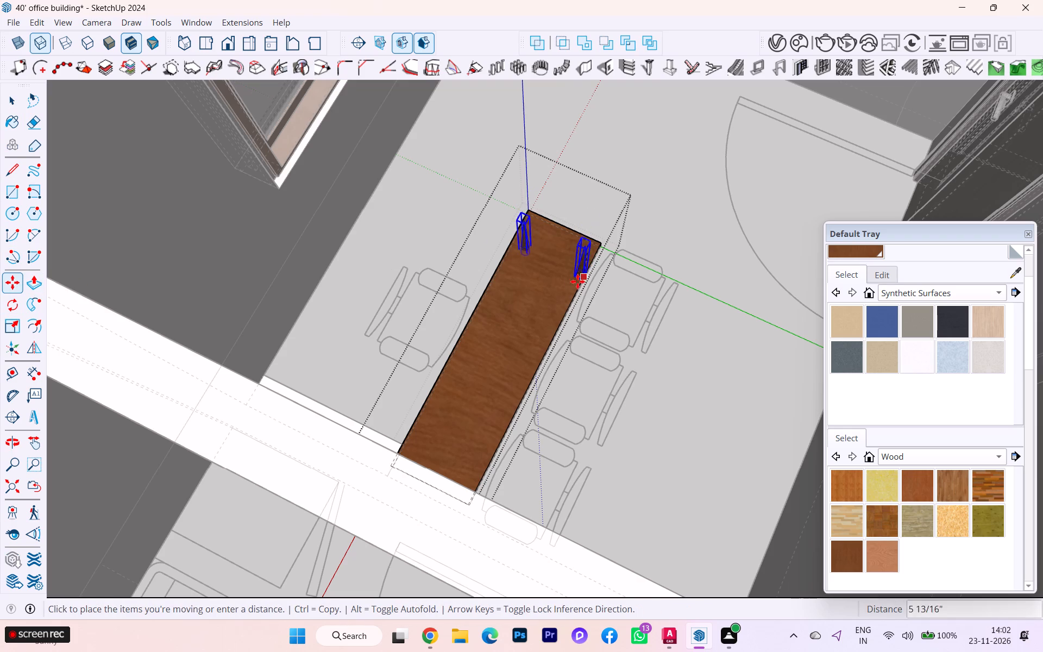
middle_click_drag(472, 454, 385, 485)
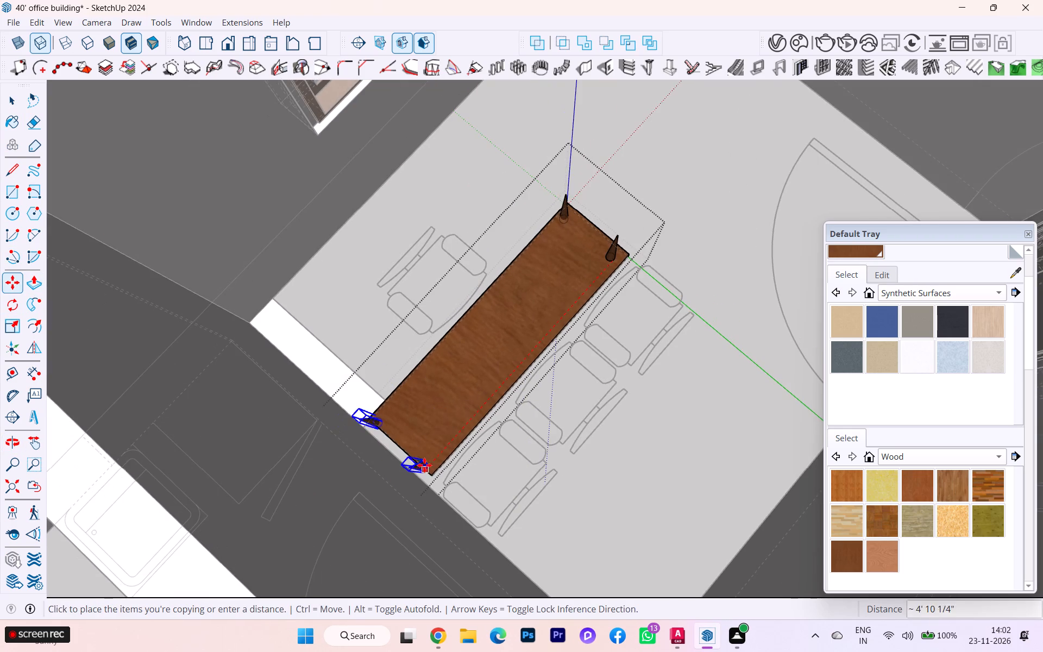
scroll(430, 464, "up", 4)
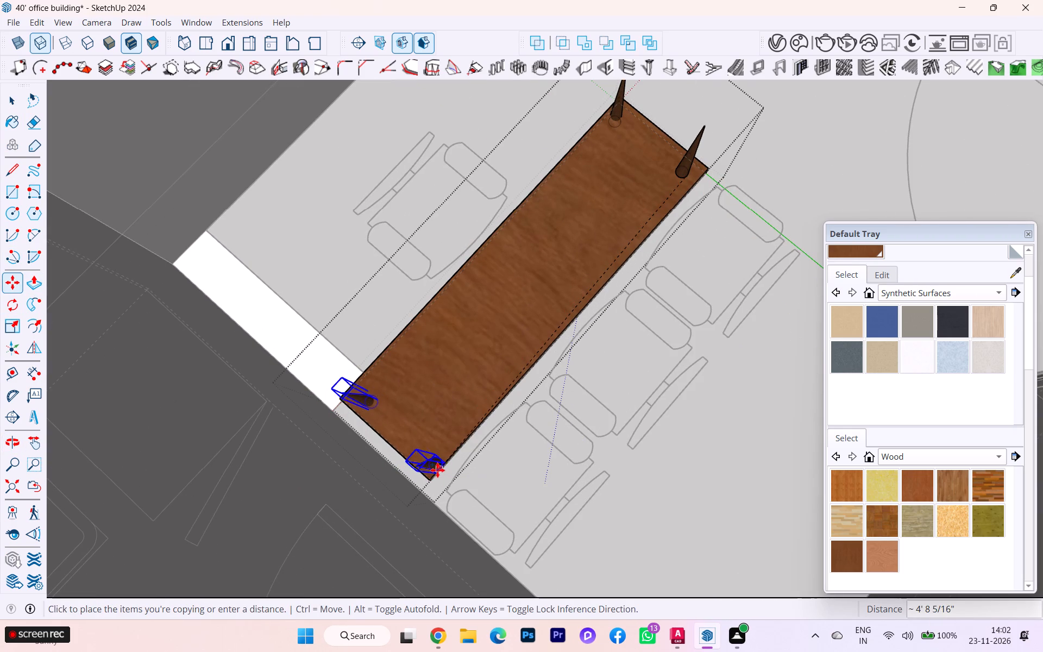
left_click(435, 473)
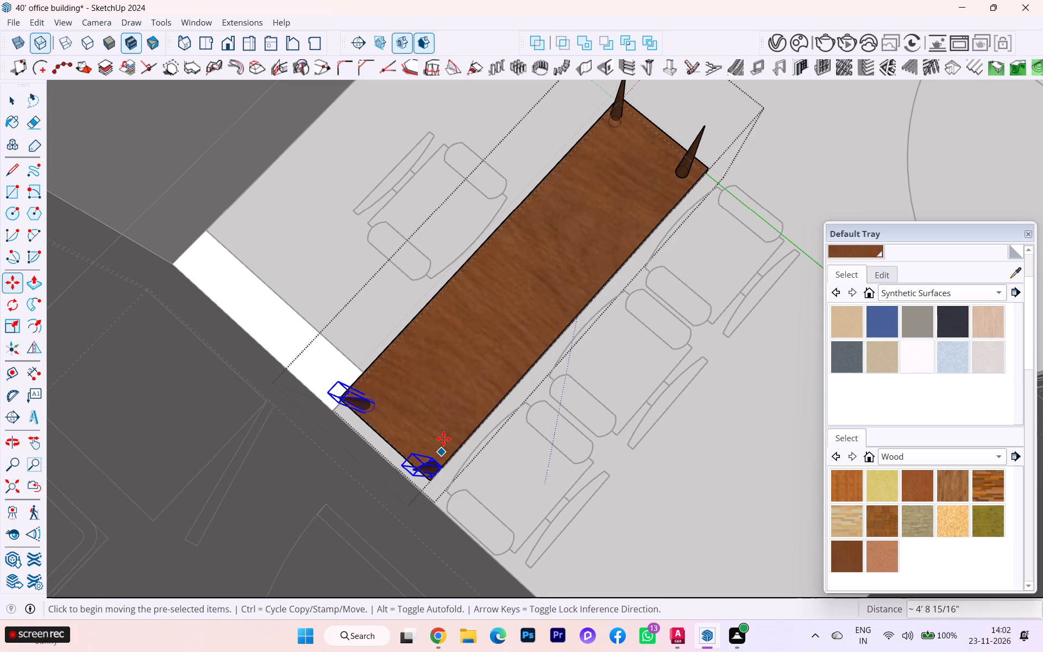
left_click(7, 95)
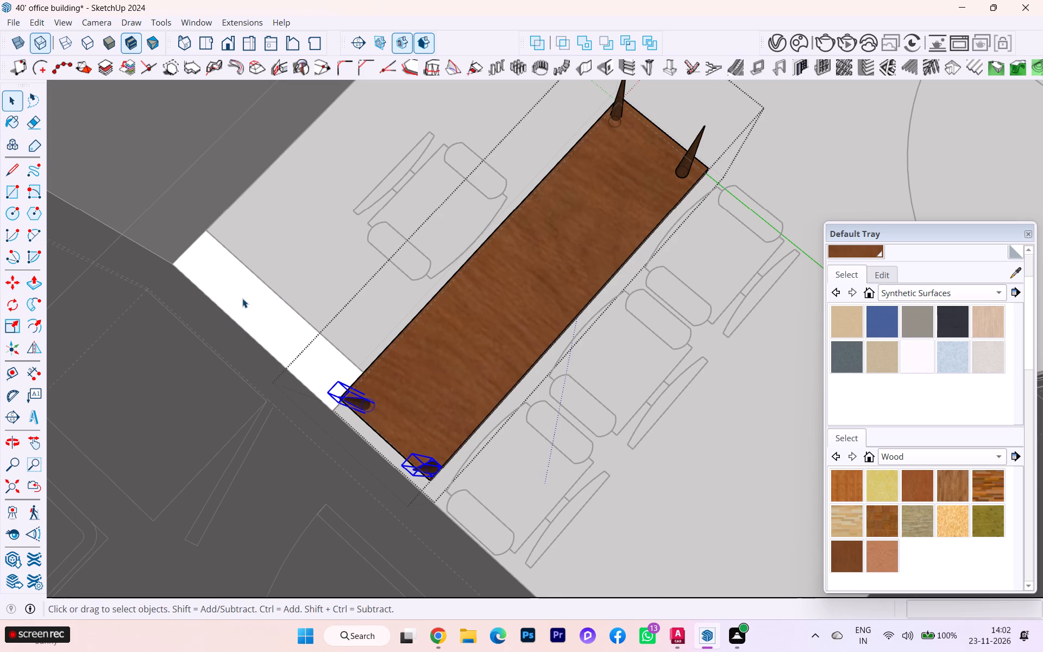
left_click(242, 298)
Flip the whole desk about its horizontal plane so the tabletop sits above the legs.
scroll(368, 406, "up", 1)
left_click(362, 405)
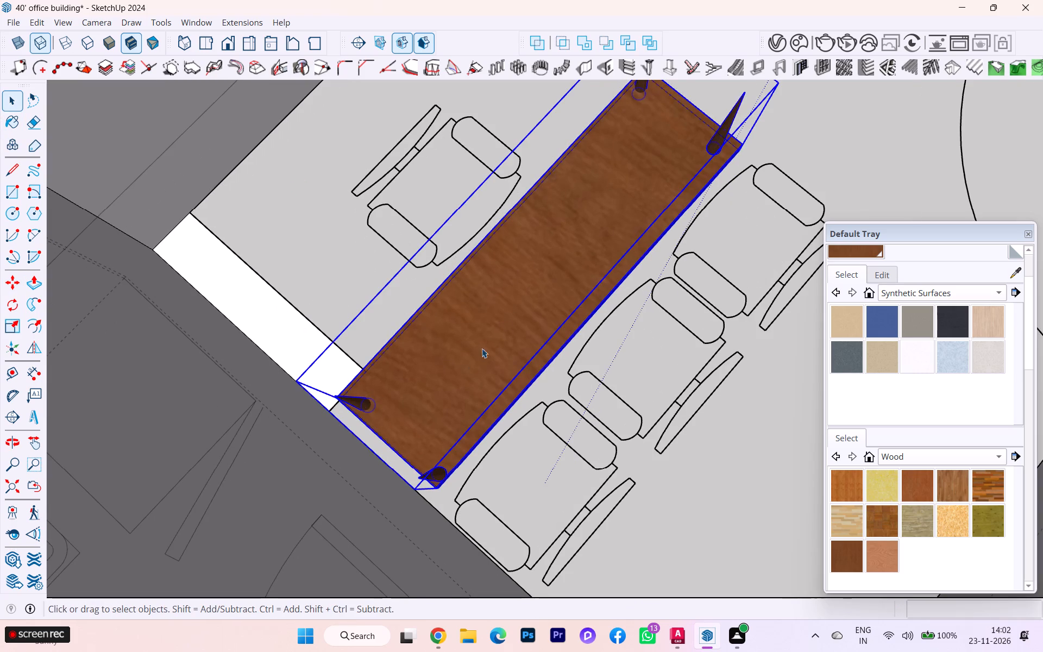
scroll(514, 314, "down", 2)
scroll(514, 314, "up", 1)
scroll(533, 296, "down", 2)
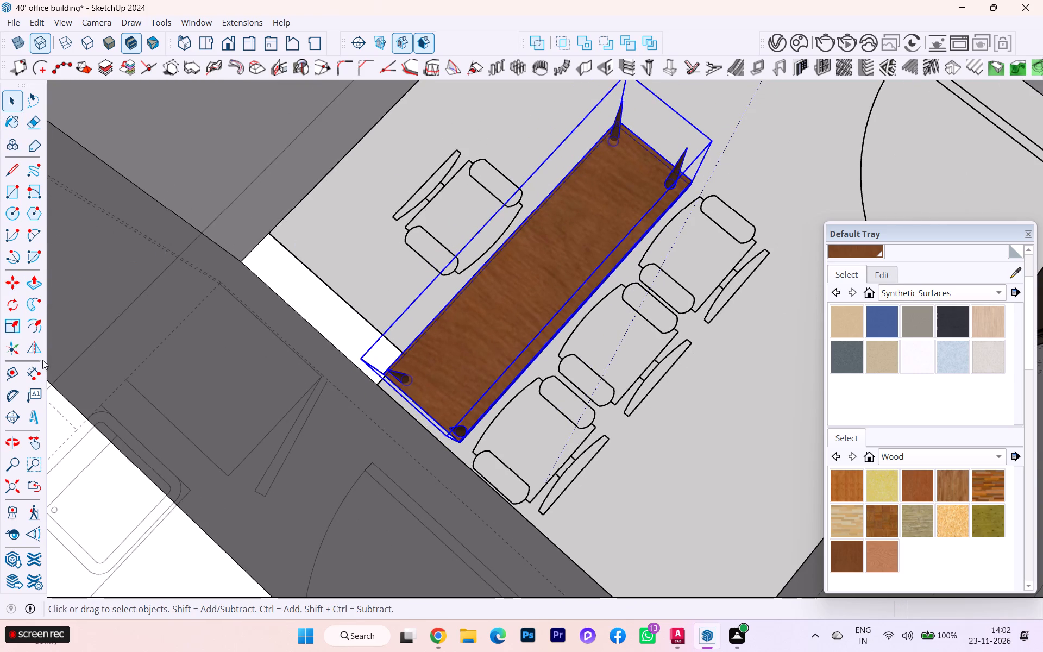
left_click(37, 348)
left_click(532, 323)
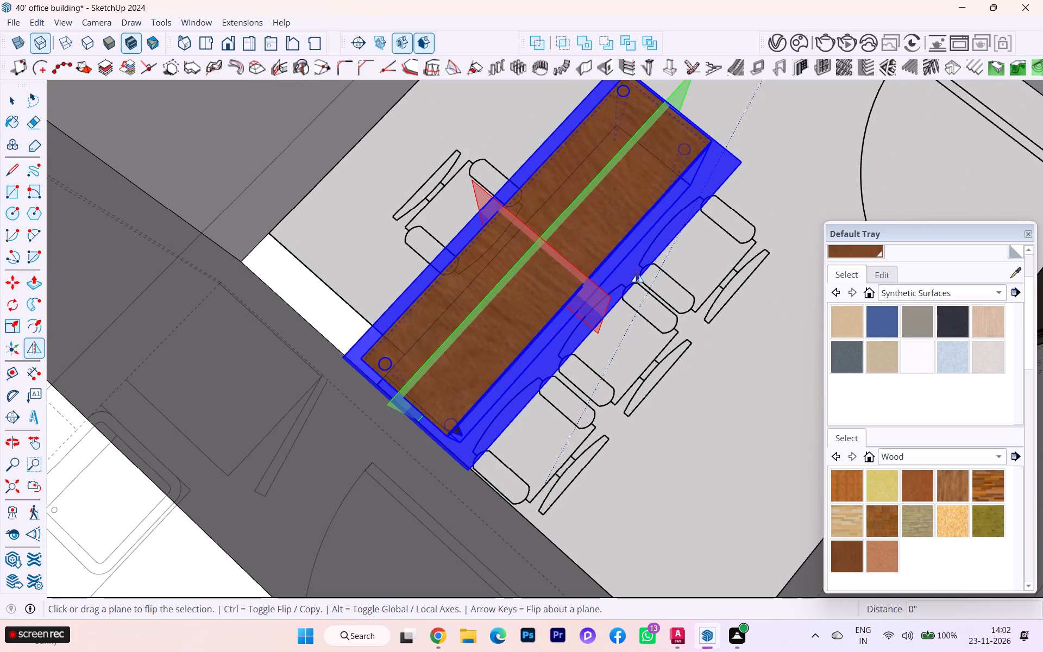
left_click(12, 104)
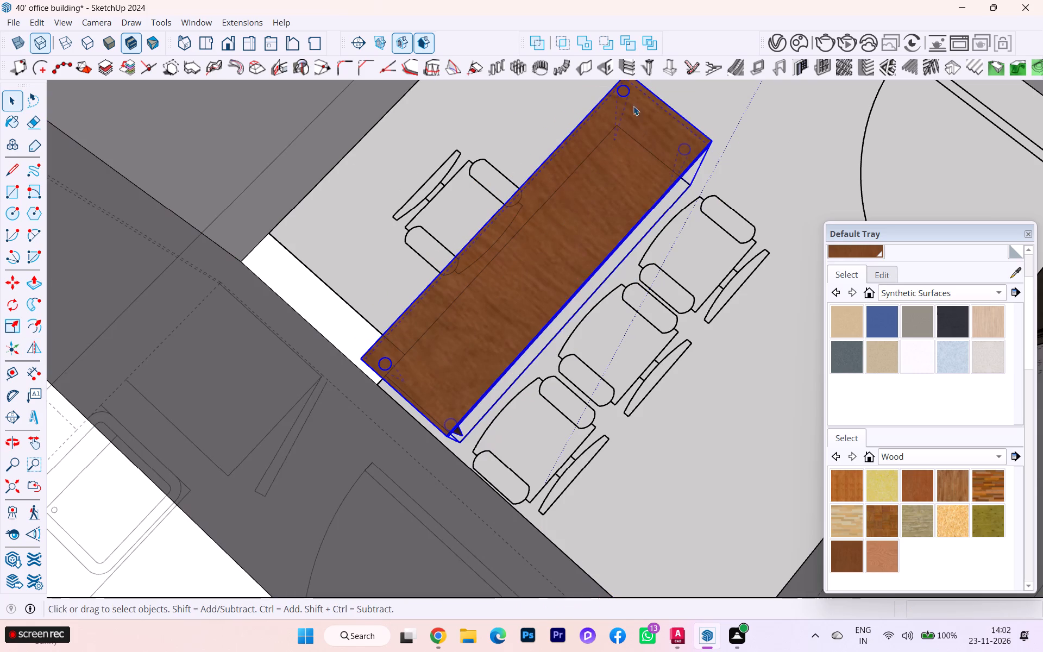
left_click(766, 134)
middle_click_drag(747, 141, 584, 105)
scroll(583, 105, "down", 1)
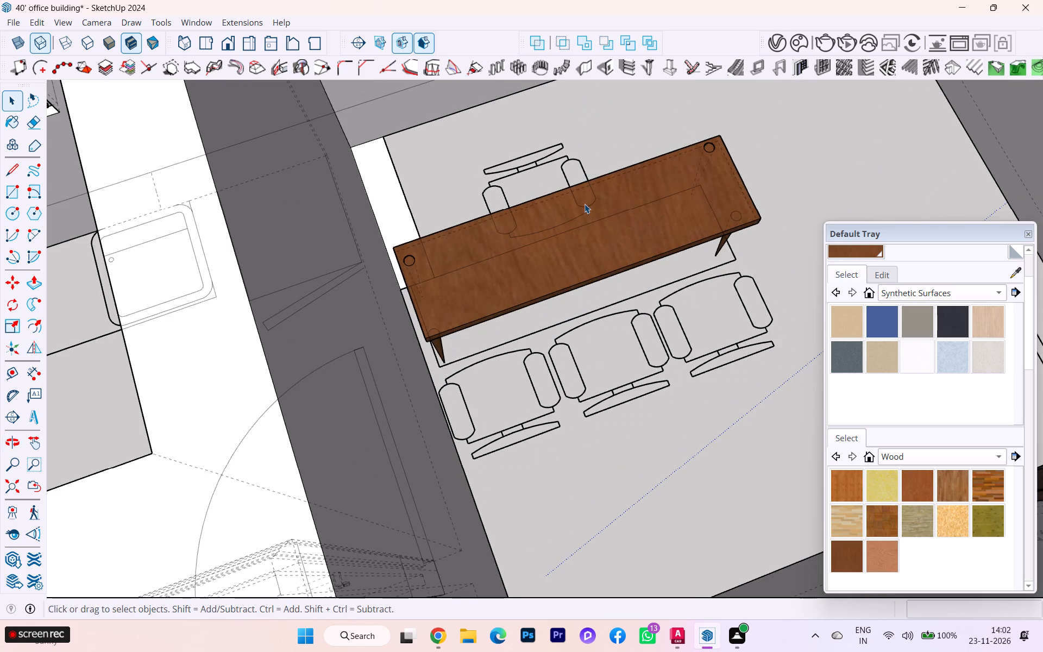
Turn off the dashed display of back edges in the model.
key("k")
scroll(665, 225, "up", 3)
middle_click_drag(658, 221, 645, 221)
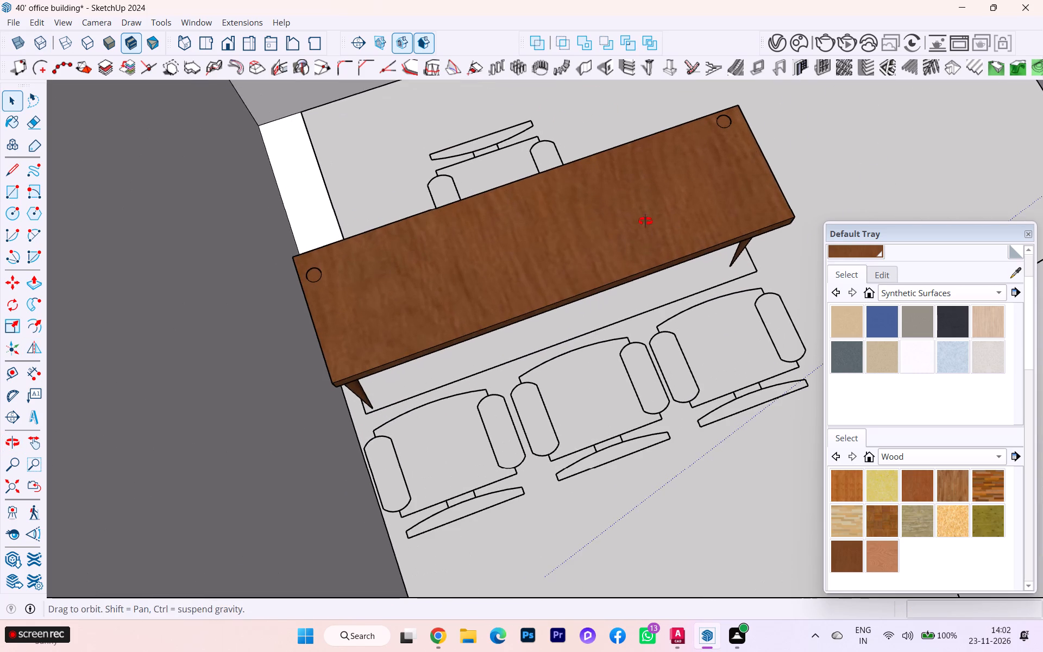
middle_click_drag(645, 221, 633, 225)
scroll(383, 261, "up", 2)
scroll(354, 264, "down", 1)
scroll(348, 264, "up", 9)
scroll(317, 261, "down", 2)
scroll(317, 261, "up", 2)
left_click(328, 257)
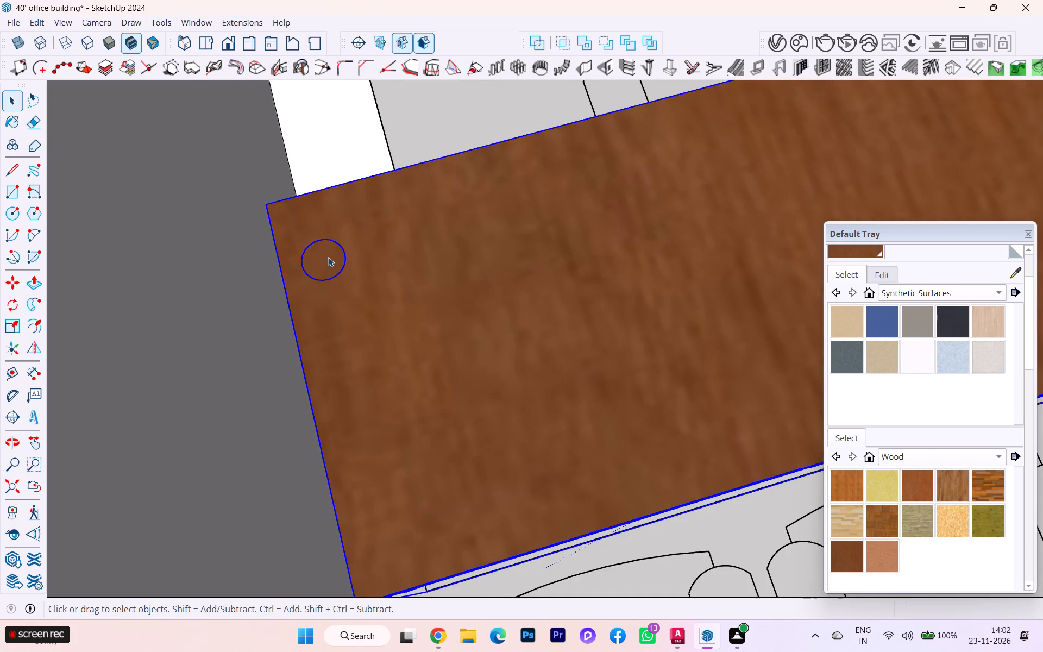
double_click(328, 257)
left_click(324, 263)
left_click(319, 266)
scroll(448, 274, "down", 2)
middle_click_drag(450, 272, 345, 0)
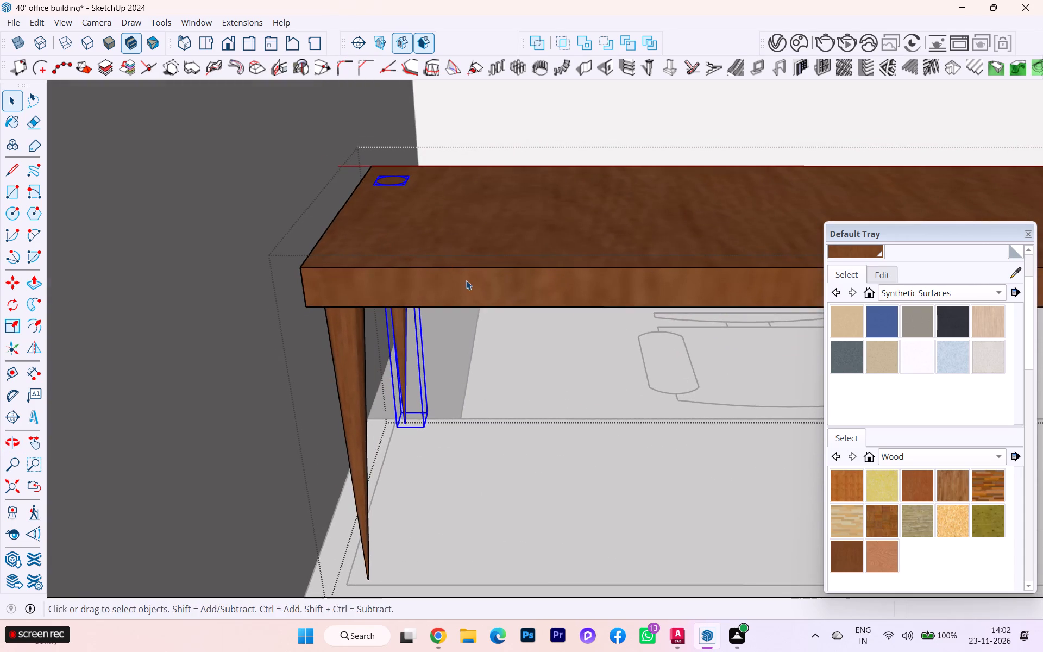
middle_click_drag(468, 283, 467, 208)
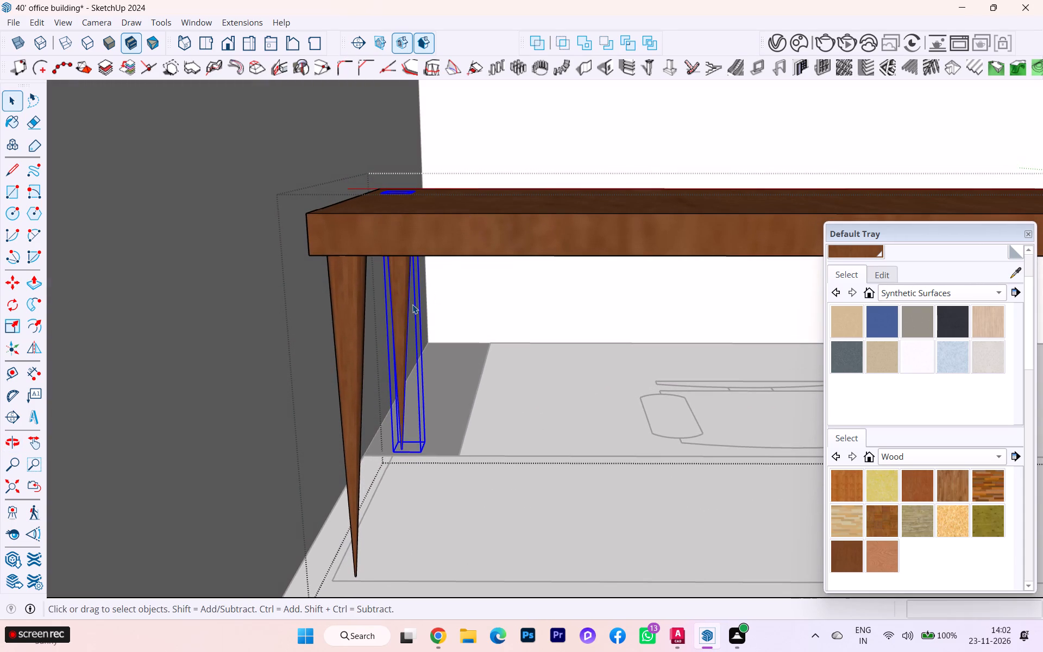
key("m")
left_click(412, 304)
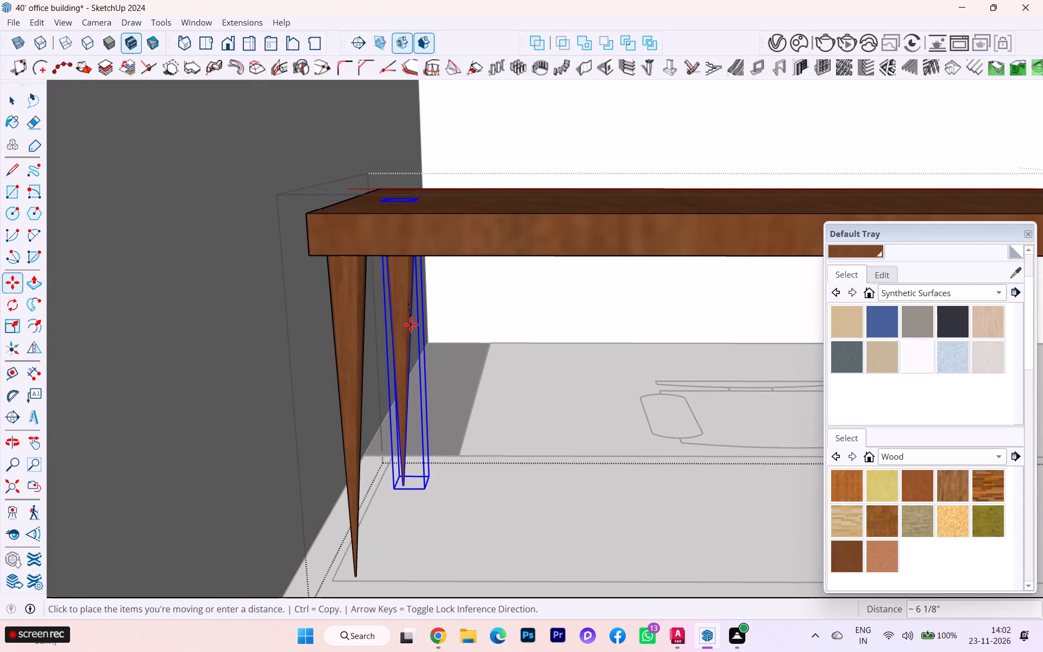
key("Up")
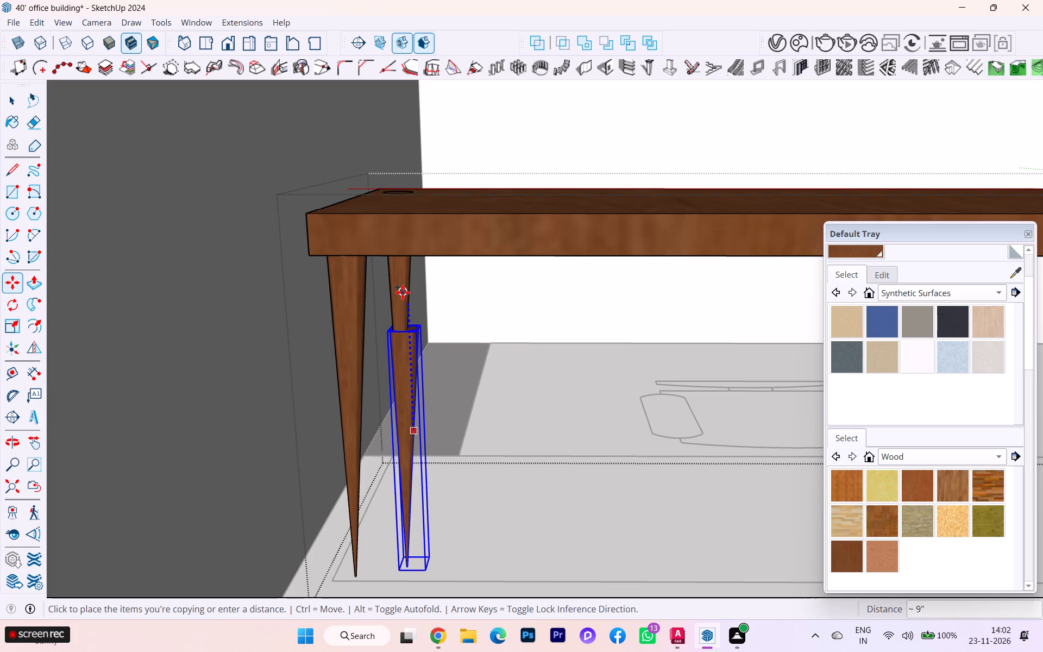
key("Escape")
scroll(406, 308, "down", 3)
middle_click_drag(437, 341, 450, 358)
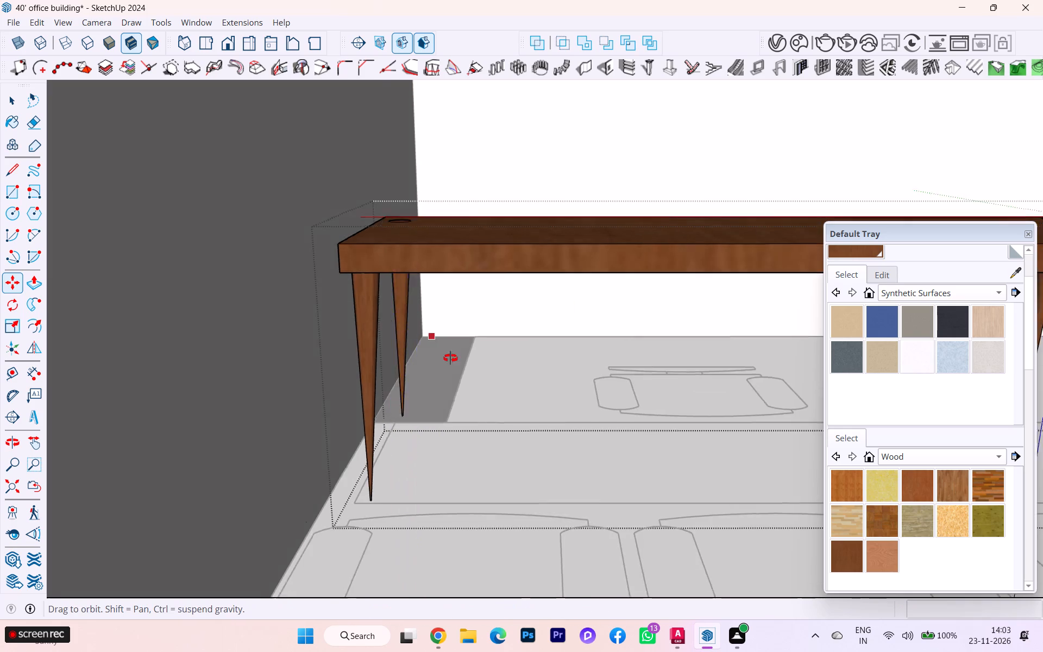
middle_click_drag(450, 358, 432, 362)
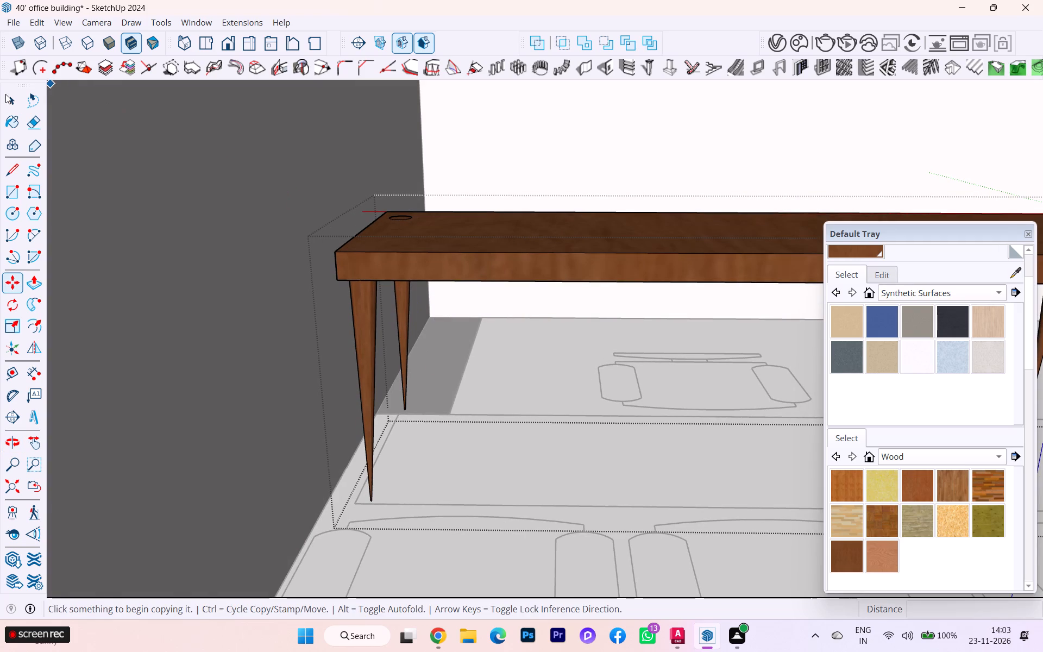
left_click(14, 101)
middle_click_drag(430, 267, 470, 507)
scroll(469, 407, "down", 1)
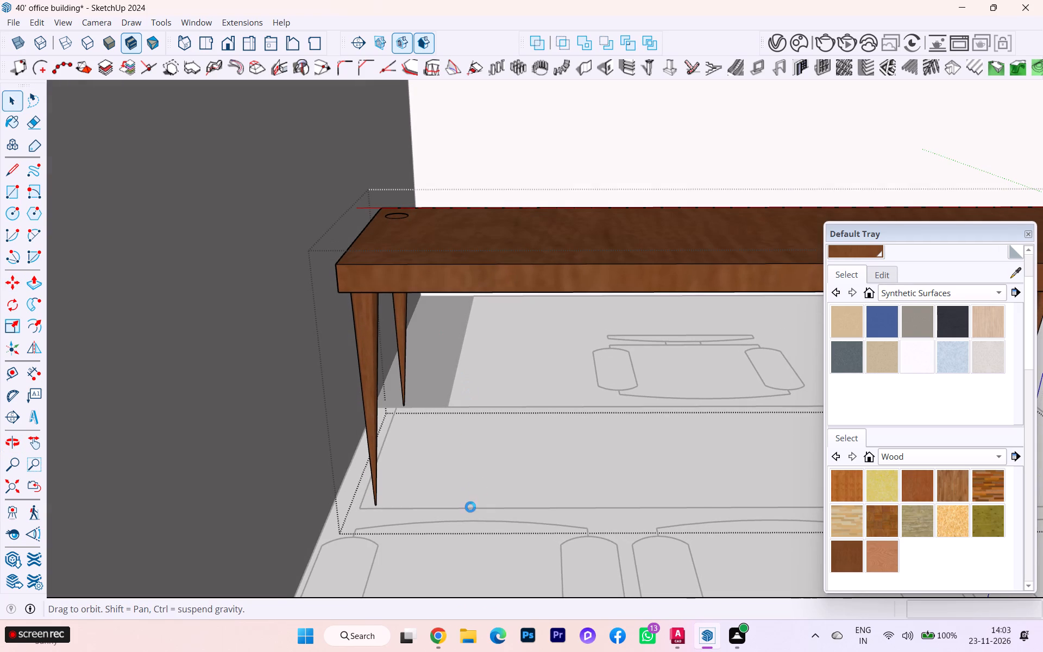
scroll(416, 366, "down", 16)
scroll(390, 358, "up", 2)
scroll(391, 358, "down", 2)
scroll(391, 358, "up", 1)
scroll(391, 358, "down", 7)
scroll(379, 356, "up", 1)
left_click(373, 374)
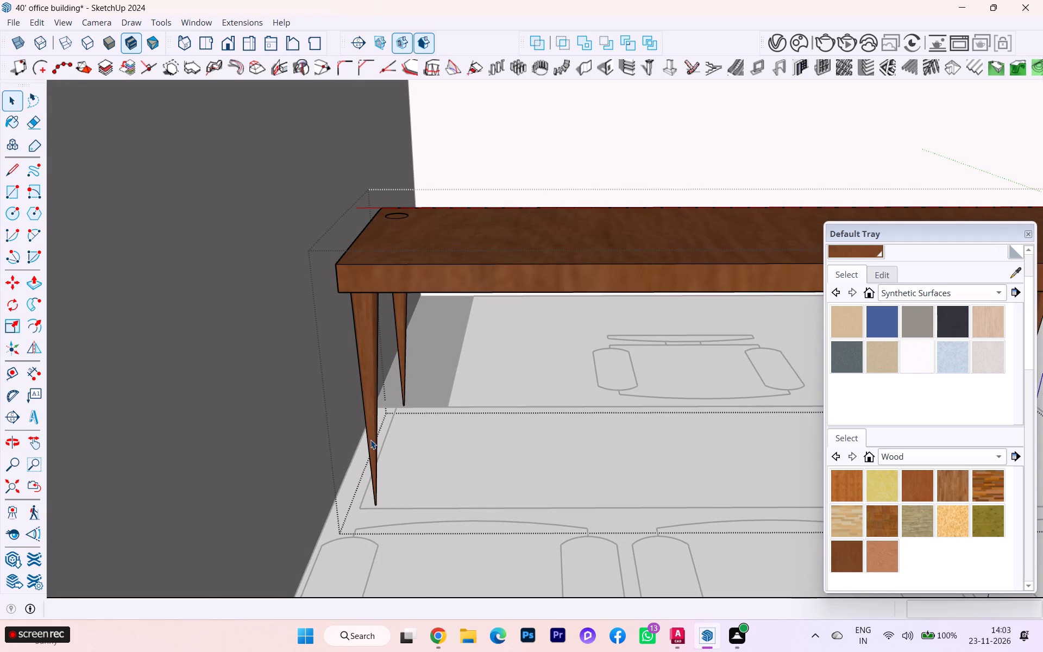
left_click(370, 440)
Undo the recent edits to the H.R room desk, back to before it was flipped about its horizontal plane.
left_click(8, 494)
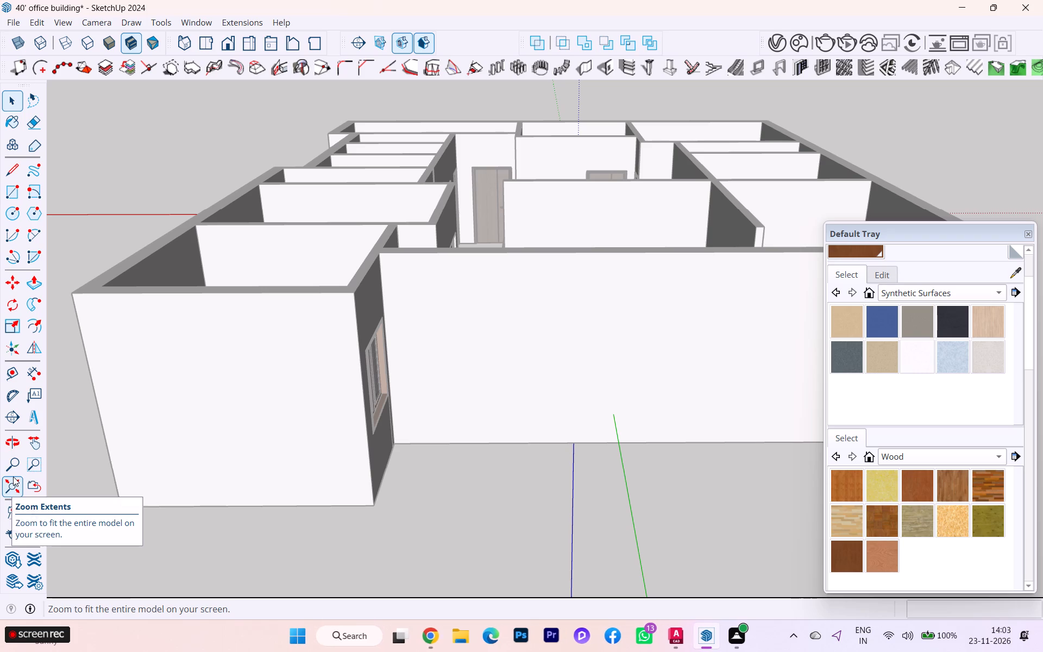
scroll(95, 423, "down", 3)
middle_click_drag(308, 396, 347, 447)
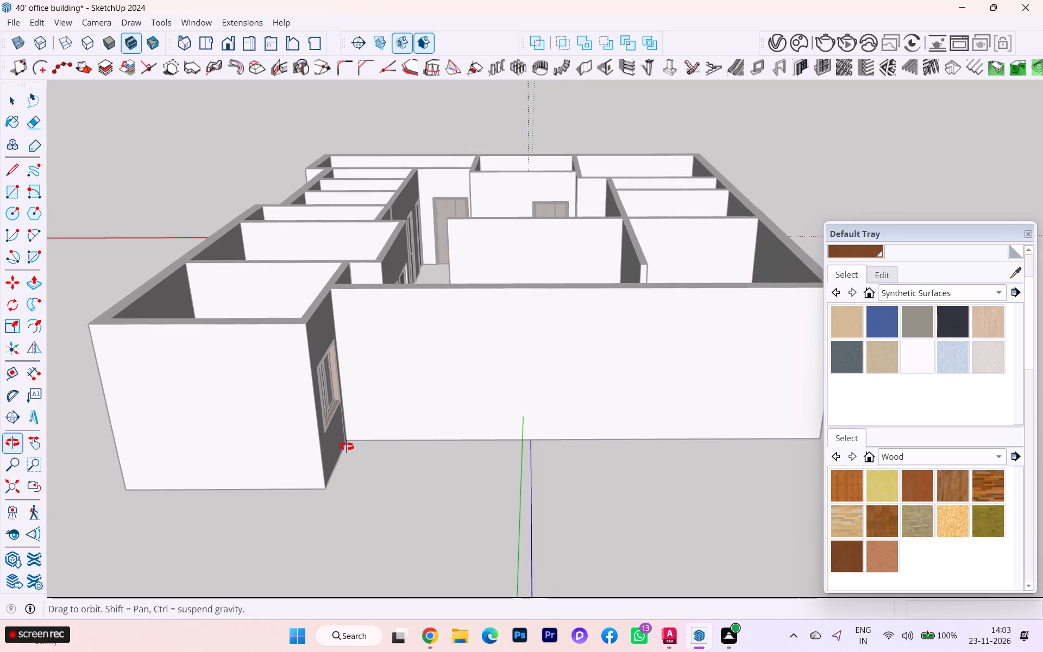
middle_click_drag(347, 447, 406, 605)
scroll(406, 603, "down", 1)
scroll(548, 349, "up", 6)
scroll(490, 356, "down", 2)
scroll(534, 434, "down", 4)
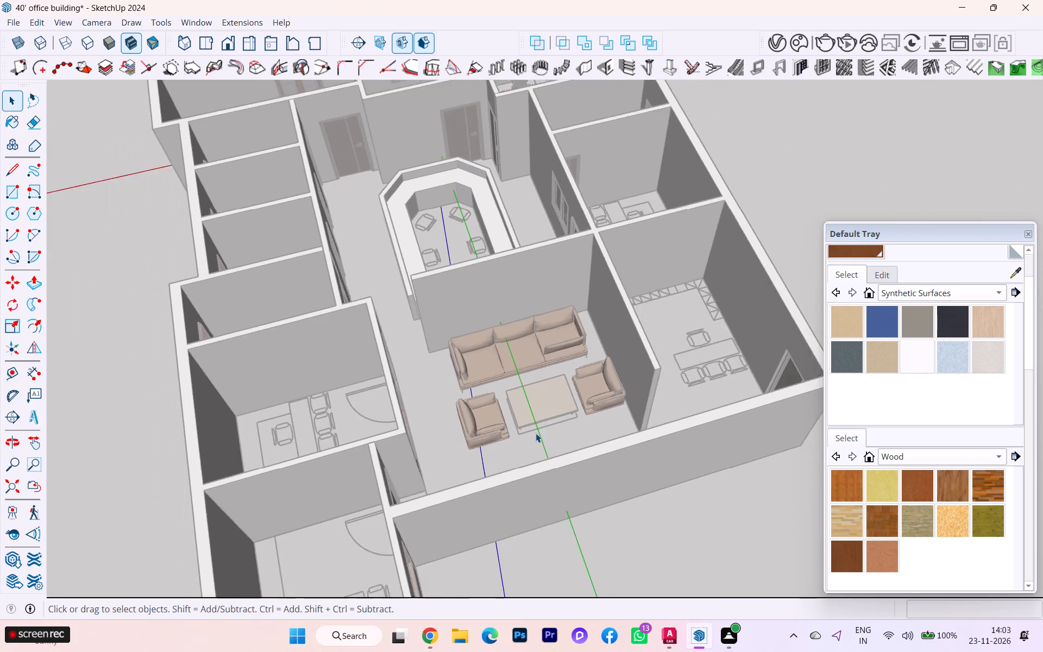
scroll(536, 433, "down", 3)
scroll(534, 428, "up", 1)
scroll(534, 428, "down", 2)
middle_click_drag(397, 301, 514, 477)
scroll(333, 233, "up", 4)
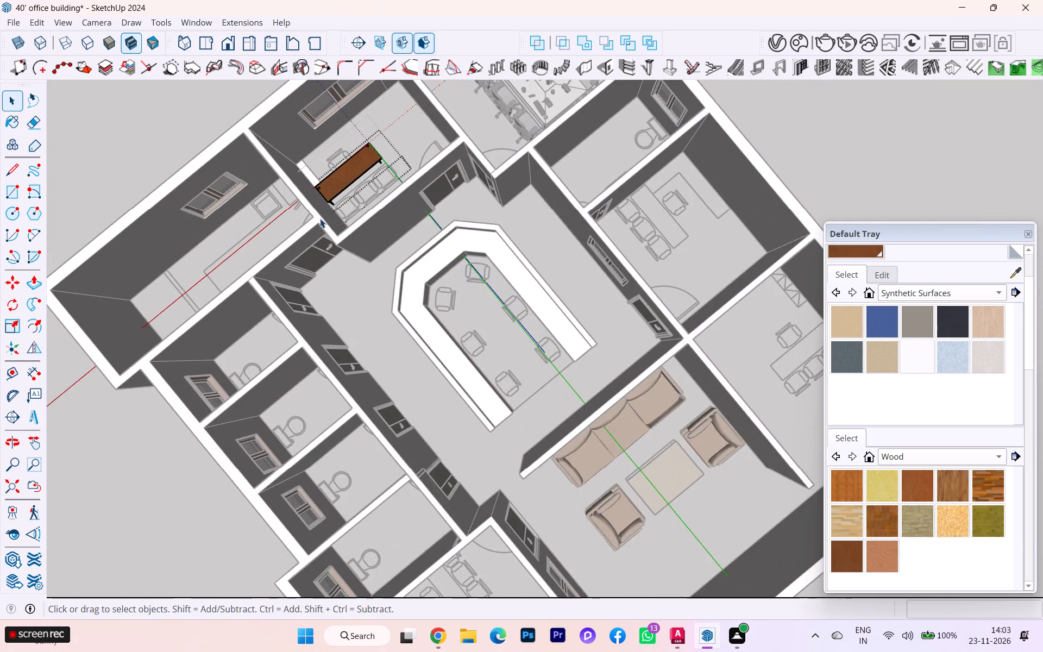
scroll(339, 182, "up", 1)
scroll(339, 182, "down", 2)
scroll(339, 182, "up", 5)
scroll(338, 184, "down", 1)
scroll(338, 184, "up", 5)
scroll(337, 184, "down", 2)
scroll(337, 184, "up", 1)
scroll(337, 184, "down", 1)
scroll(337, 184, "up", 2)
scroll(325, 193, "down", 1)
scroll(325, 193, "up", 3)
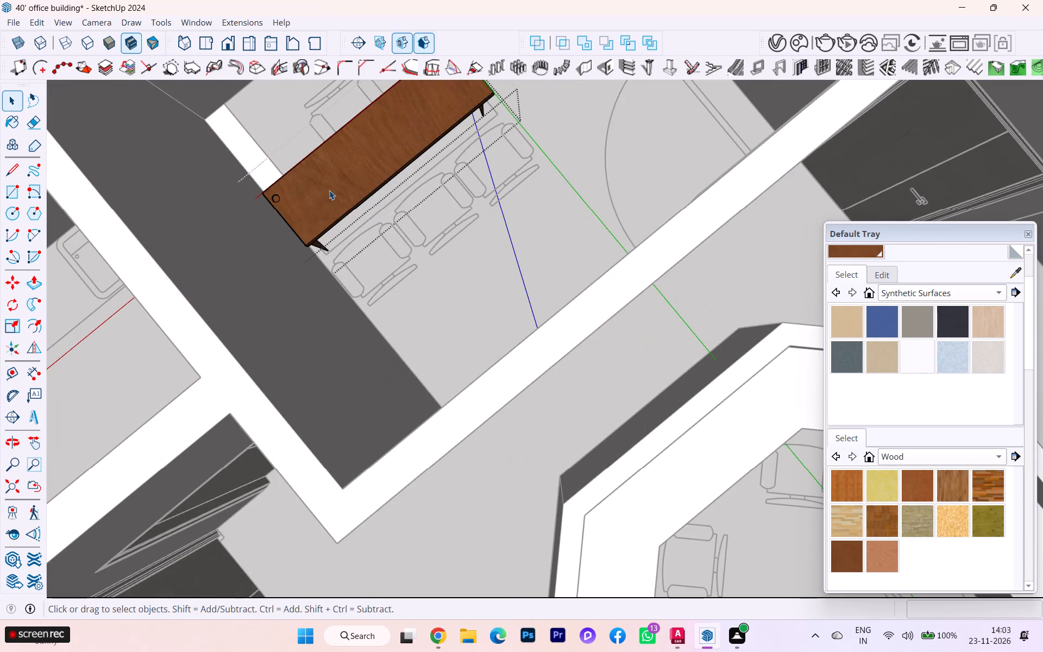
left_click(329, 190)
key("ctrl+z")
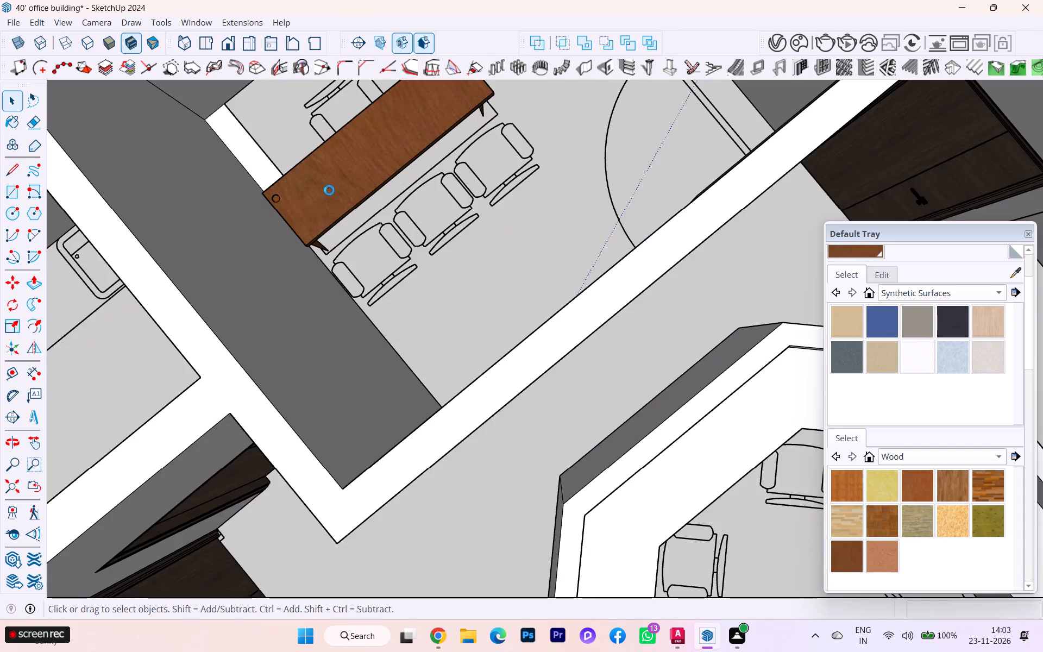
key("ctrl+z")
key("ctrl+z")
key("ctrl+z")
Open the desk for editing and scale up the tapered leg at its wall-side back corner uniformly.
scroll(301, 215, "up", 5)
scroll(295, 214, "down", 1)
scroll(294, 214, "up", 3)
left_click(279, 204)
double_click(279, 204)
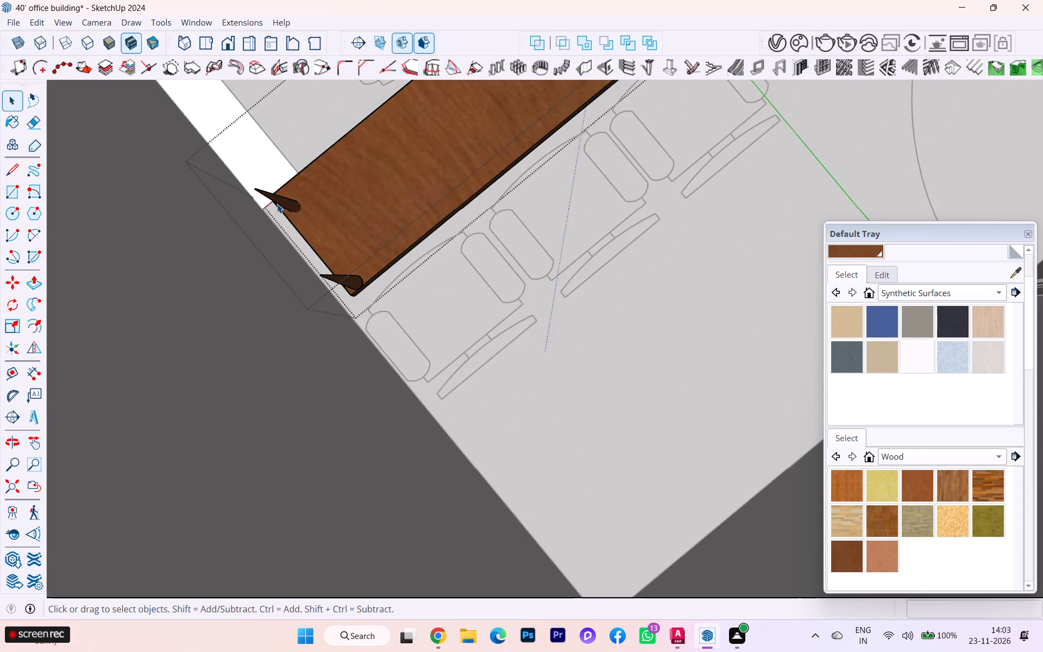
scroll(247, 195, "up", 10)
scroll(318, 208, "down", 2)
scroll(318, 208, "up", 2)
left_click(306, 196)
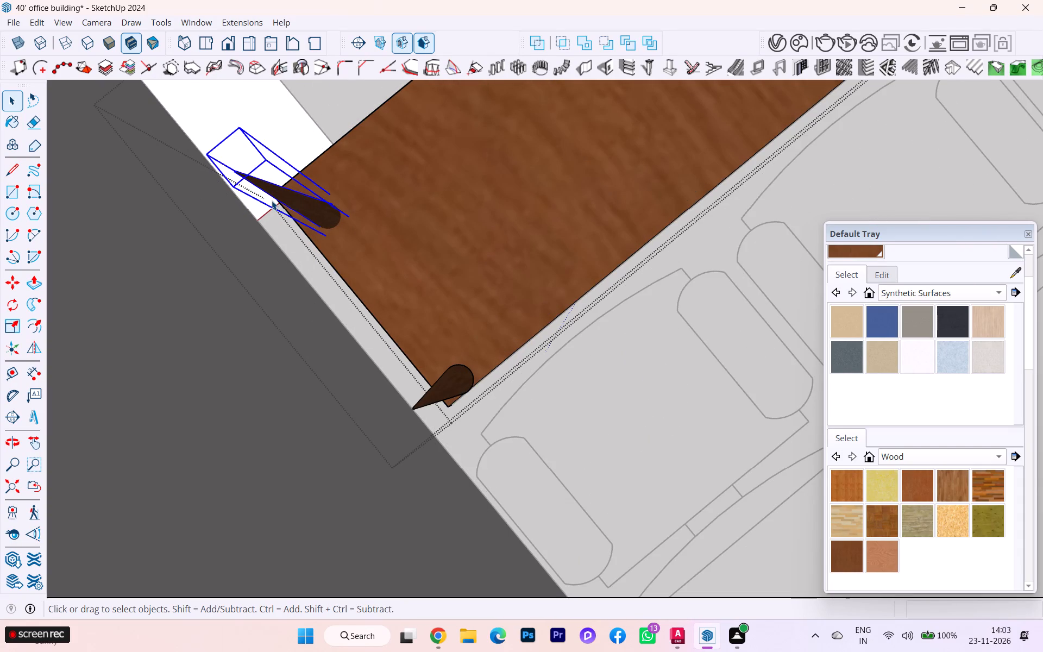
key("s")
scroll(264, 177, "up", 3)
scroll(260, 180, "down", 1)
scroll(260, 180, "up", 2)
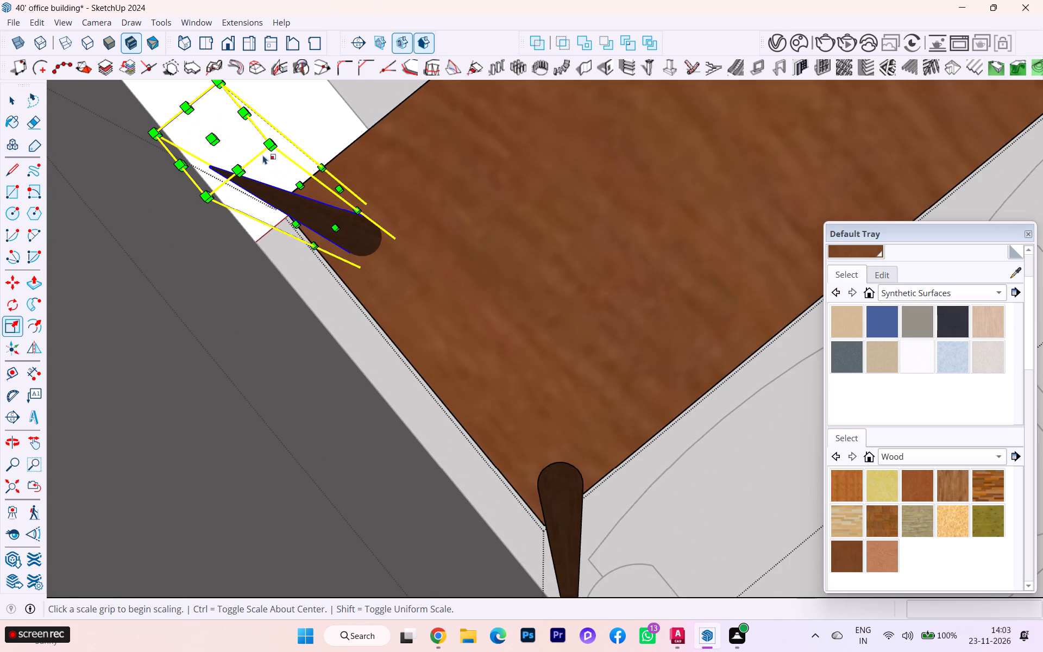
left_click(270, 143)
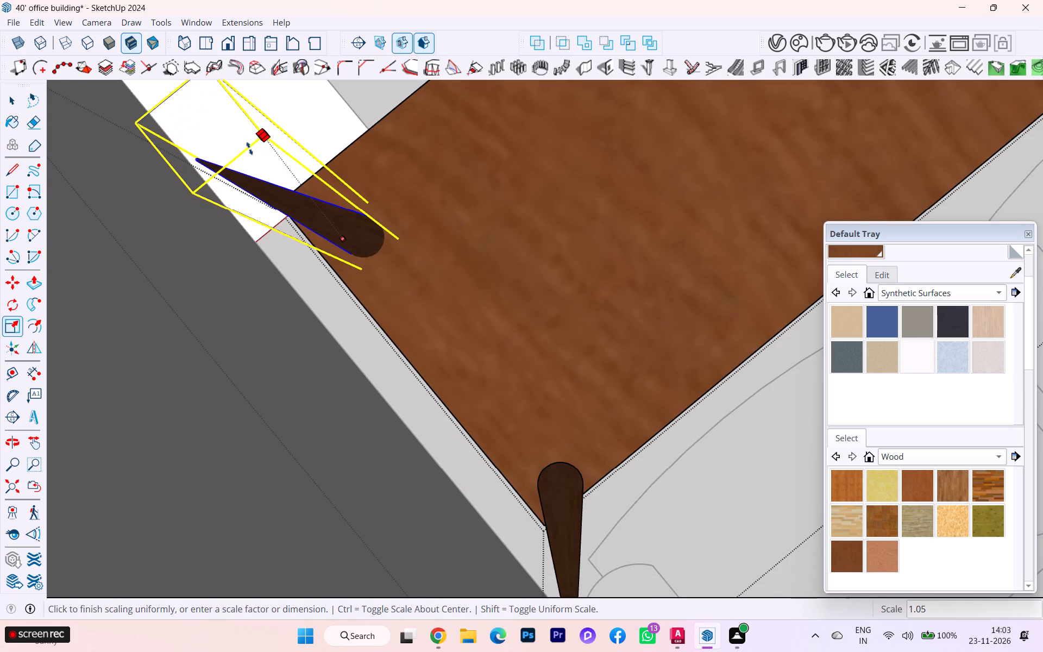
left_click(234, 153)
Open that leg for editing and uniformly scale up its narrow tip face to more than twice its size.
scroll(161, 164, "up", 5)
scroll(257, 148, "up", 3)
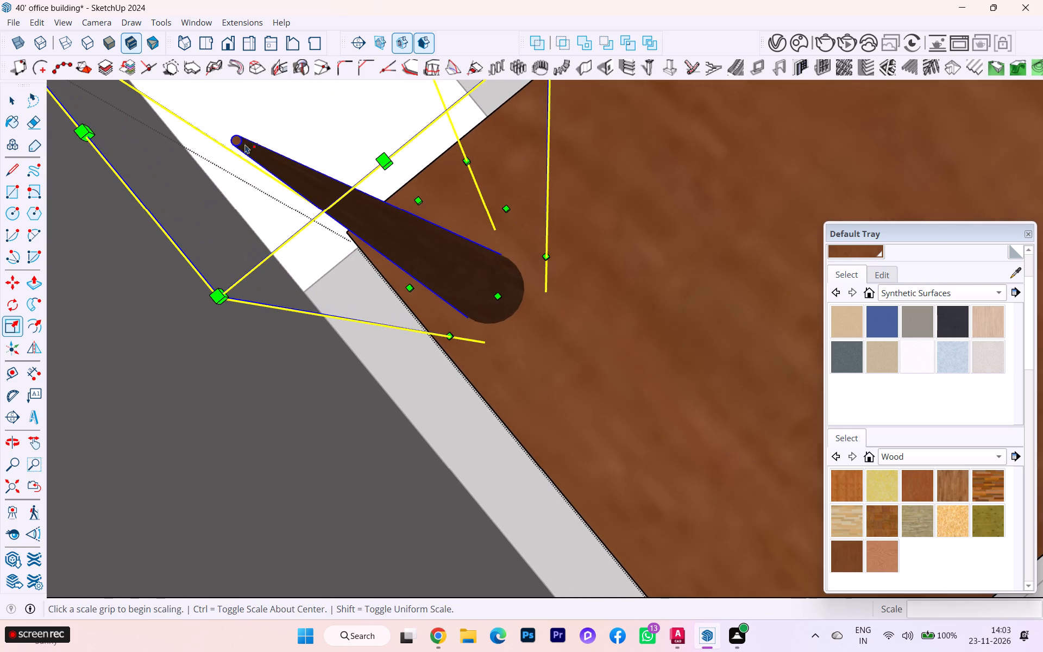
double_click(236, 141)
left_click(236, 145)
triple_click(236, 145)
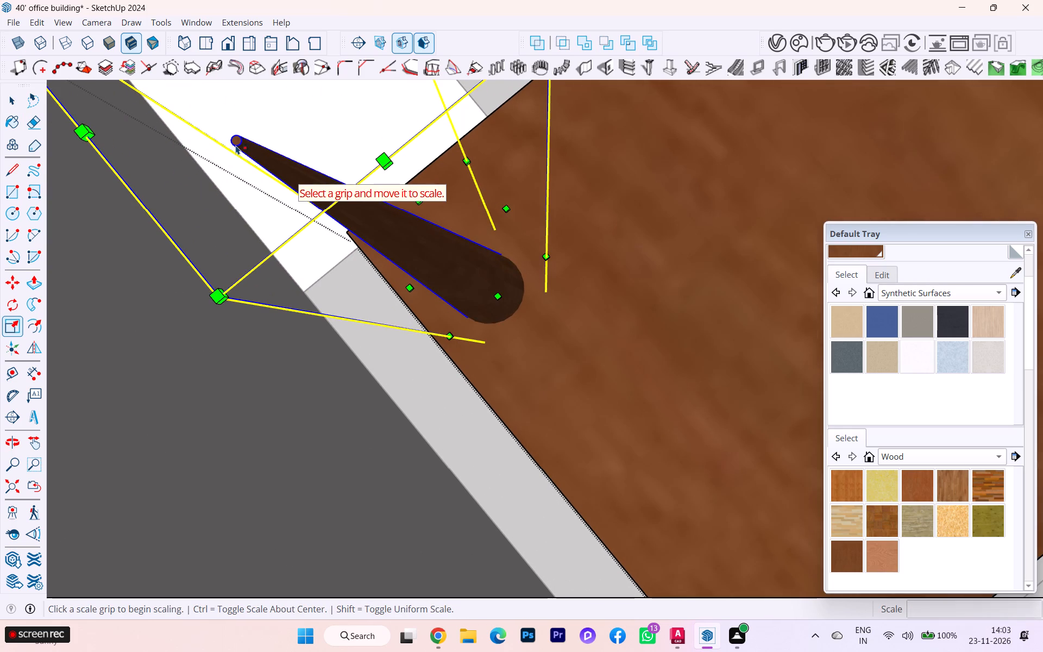
left_click(5, 94)
left_click(241, 135)
double_click(236, 139)
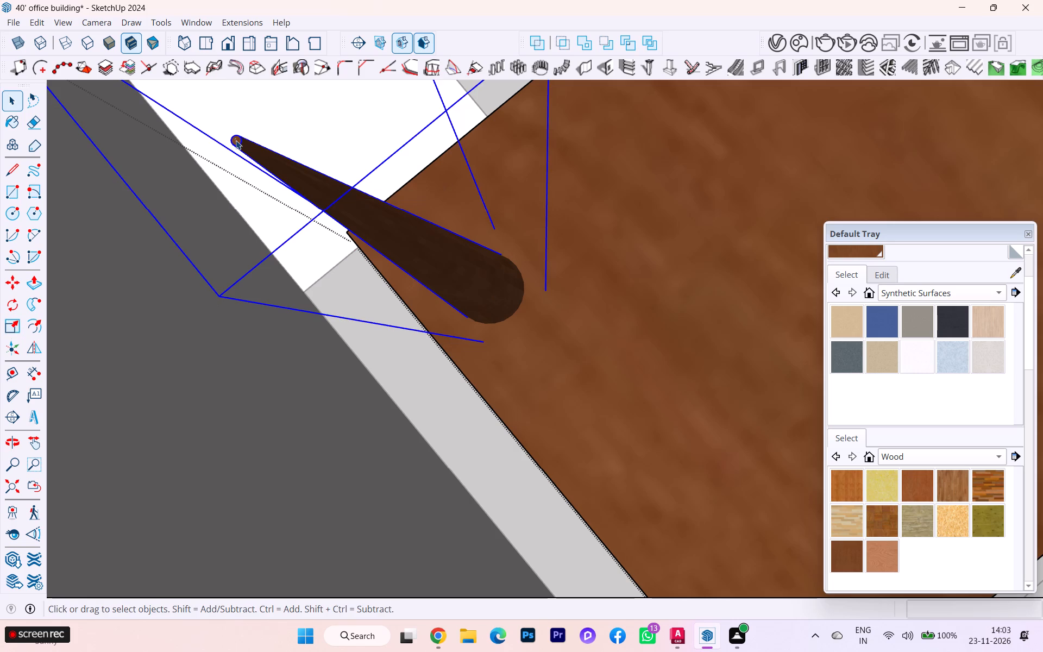
left_click(232, 145)
triple_click(236, 139)
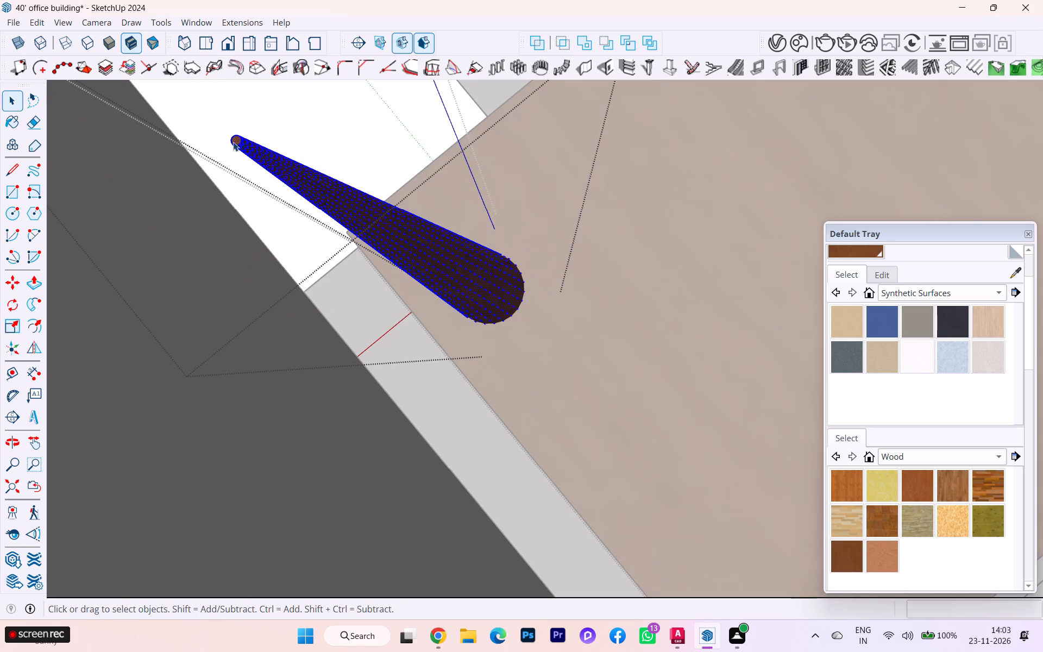
left_click(233, 142)
scroll(233, 142, "up", 1)
scroll(233, 142, "down", 1)
scroll(233, 142, "up", 6)
left_click(235, 140)
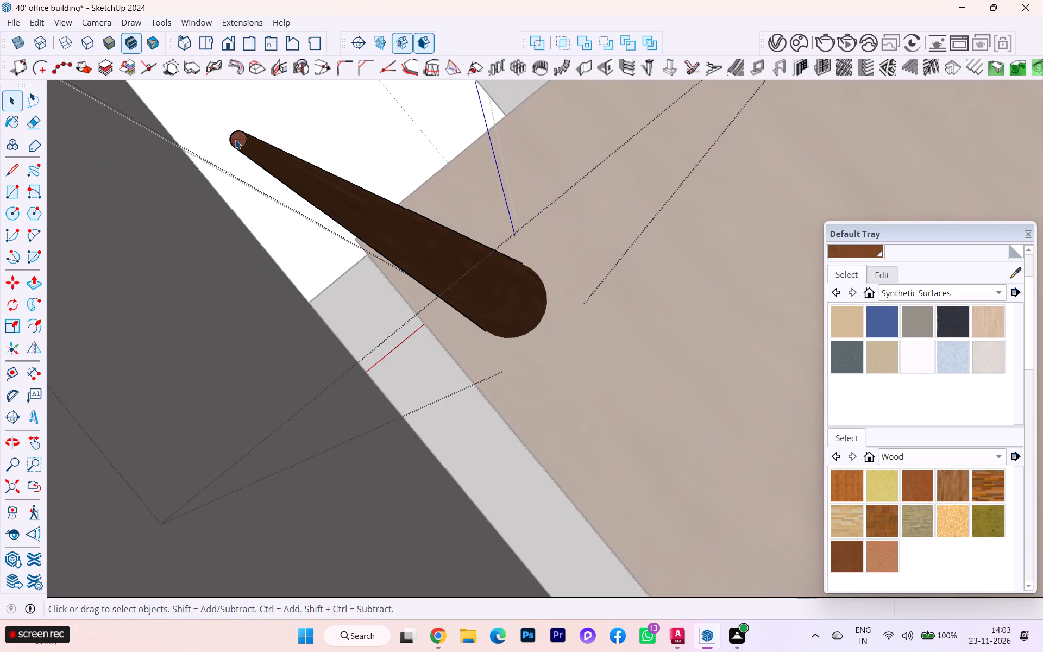
double_click(235, 140)
key("s")
scroll(261, 147, "up", 3)
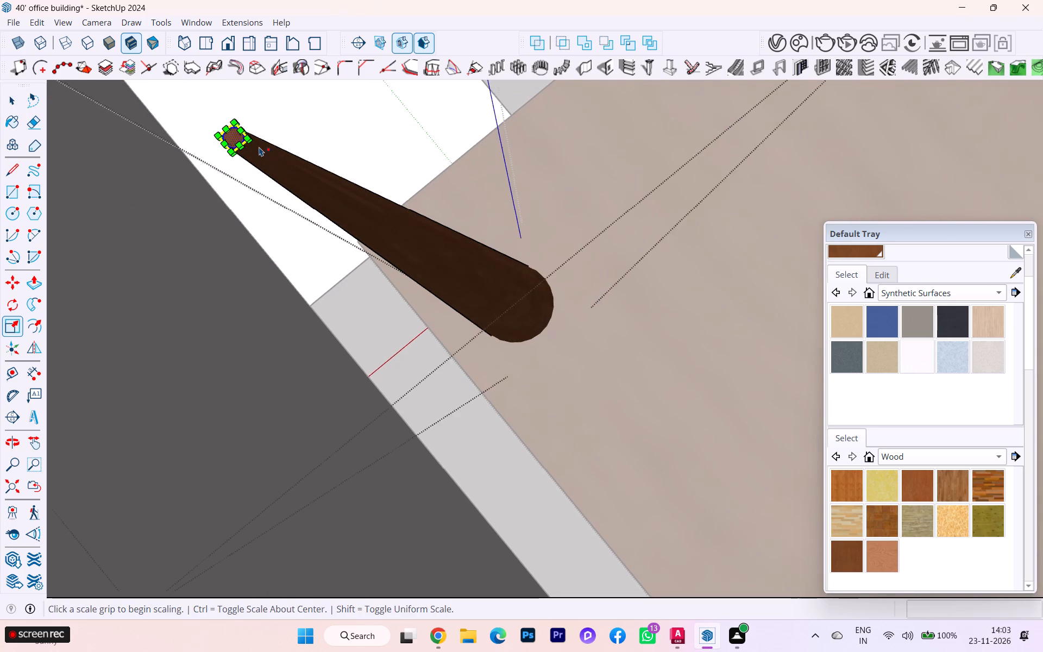
scroll(259, 147, "up", 2)
scroll(254, 143, "down", 1)
scroll(250, 141, "up", 2)
left_click(243, 136)
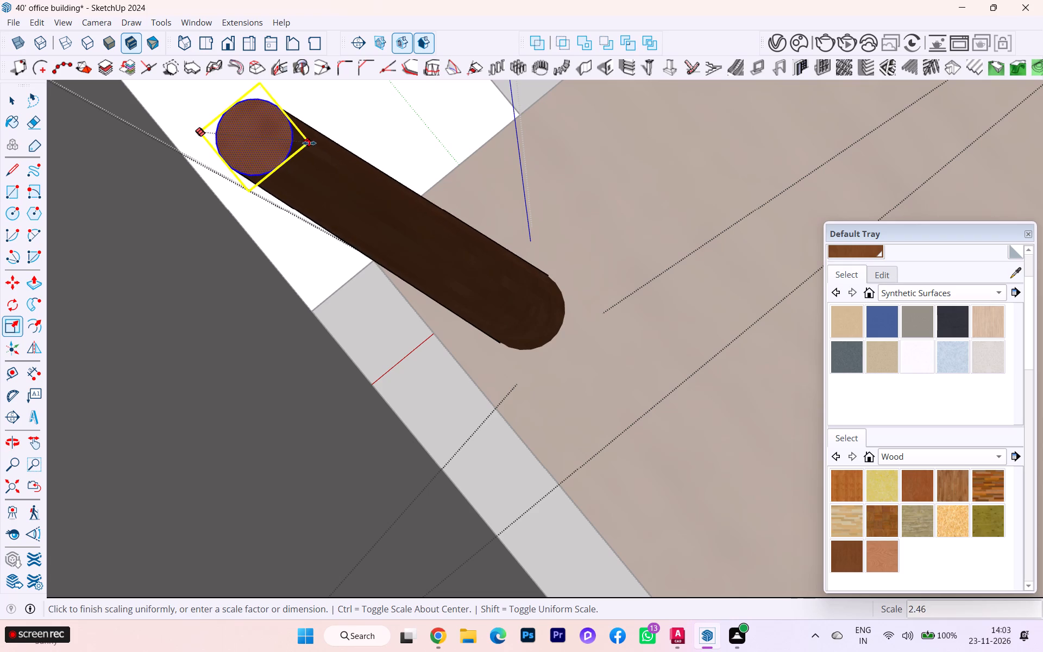
left_click(302, 143)
Enlarge the tip face slightly more from its opposite corner, and close the leg for editing.
left_click(197, 129)
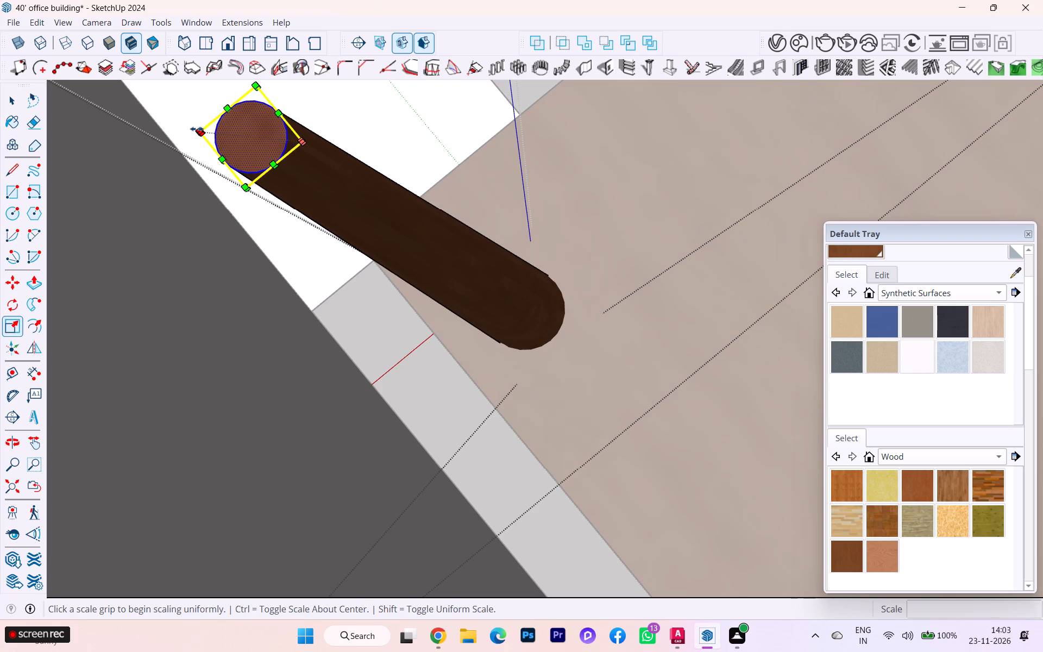
left_click(181, 130)
scroll(348, 148, "down", 1)
middle_click_drag(368, 143, 567, 178)
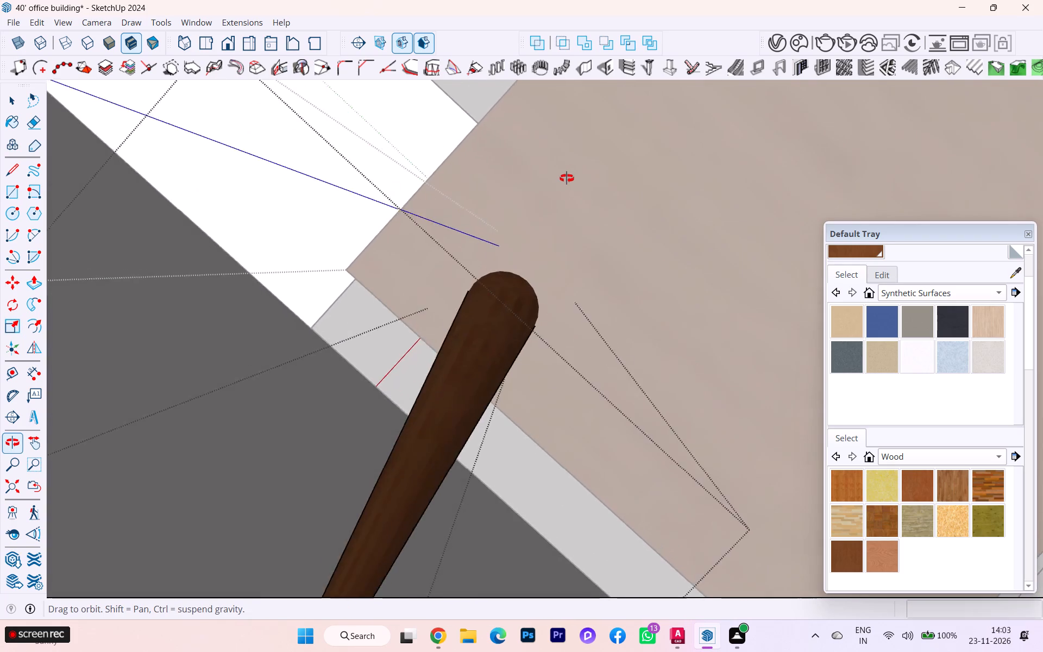
middle_click_drag(567, 178, 571, 164)
scroll(349, 244, "down", 9)
scroll(347, 253, "up", 1)
scroll(348, 254, "down", 1)
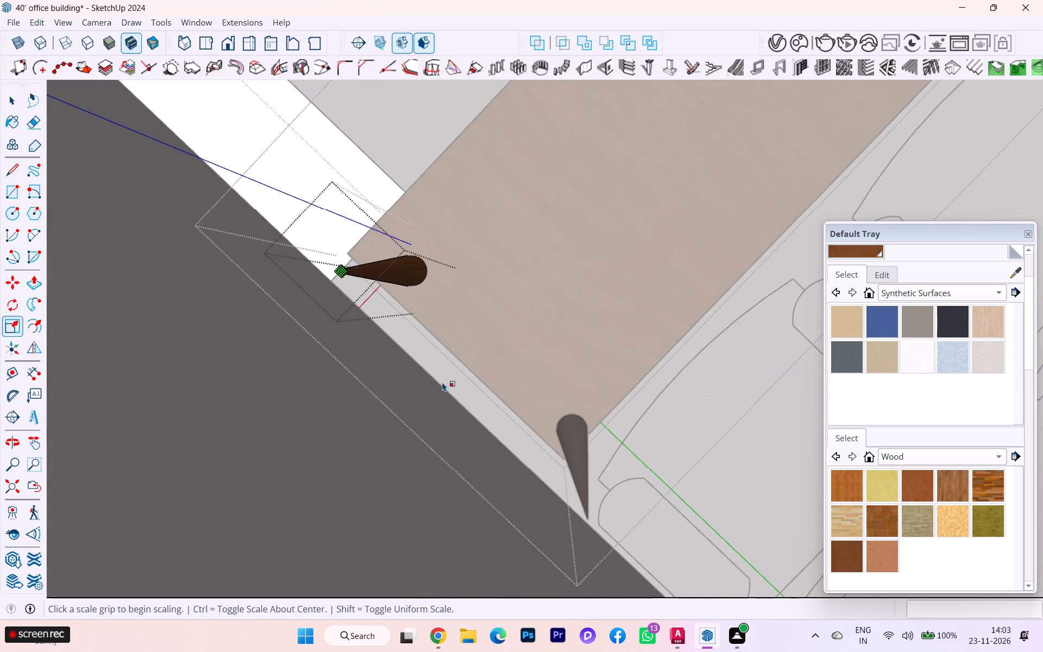
scroll(446, 296, "down", 1)
scroll(446, 296, "up", 2)
scroll(446, 296, "down", 2)
left_click(17, 104)
left_click(238, 110)
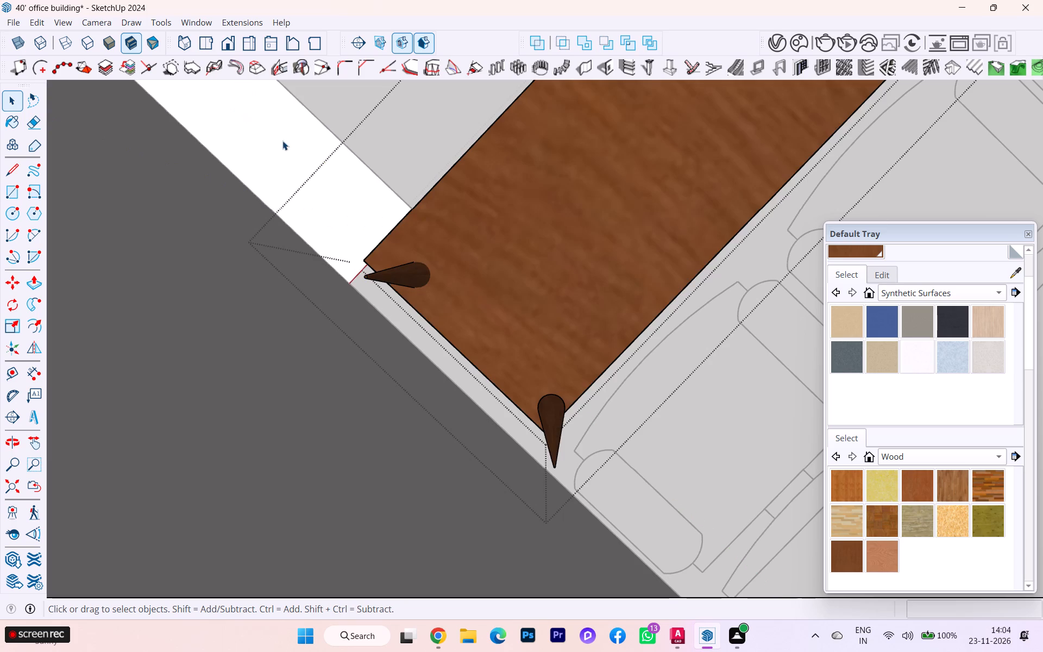
Delete the desk's other three legs, leaving only the tapered leg at the wall-side back corner.
middle_click_drag(617, 397, 508, 359)
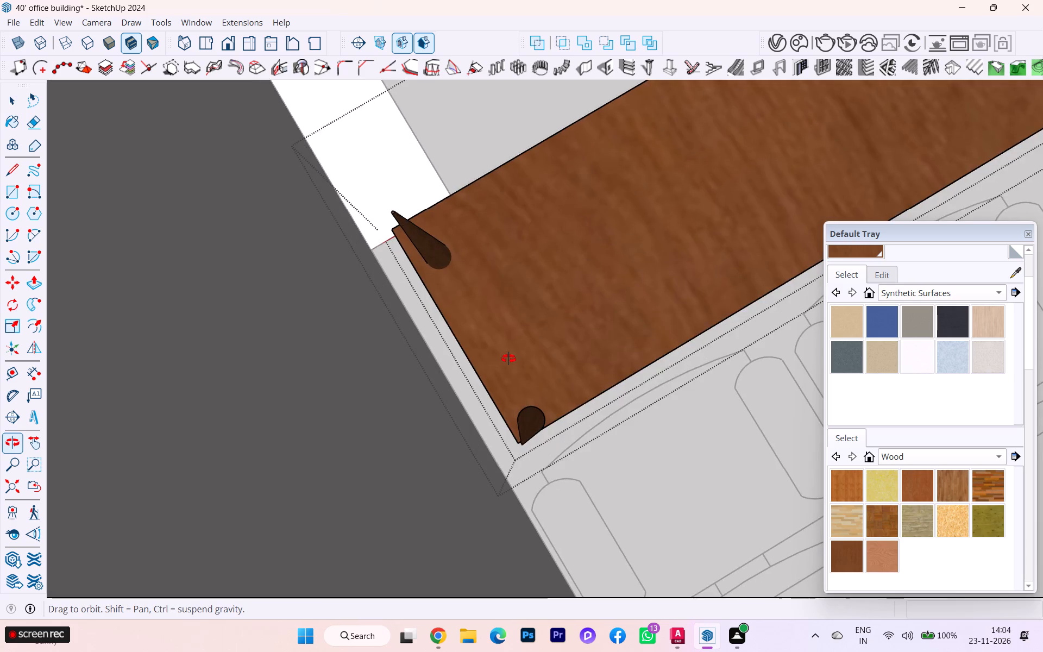
middle_click_drag(508, 359, 377, 355)
scroll(461, 230, "up", 1)
scroll(461, 230, "down", 2)
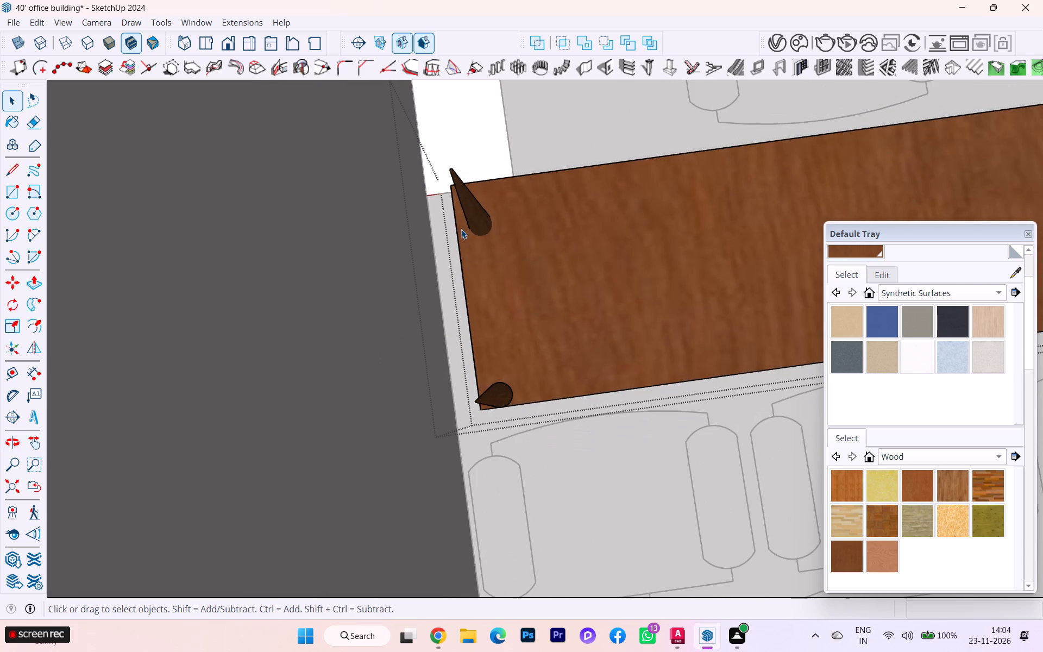
scroll(461, 229, "up", 2)
scroll(461, 229, "down", 1)
scroll(413, 322, "down", 7)
scroll(400, 338, "up", 1)
scroll(400, 338, "down", 2)
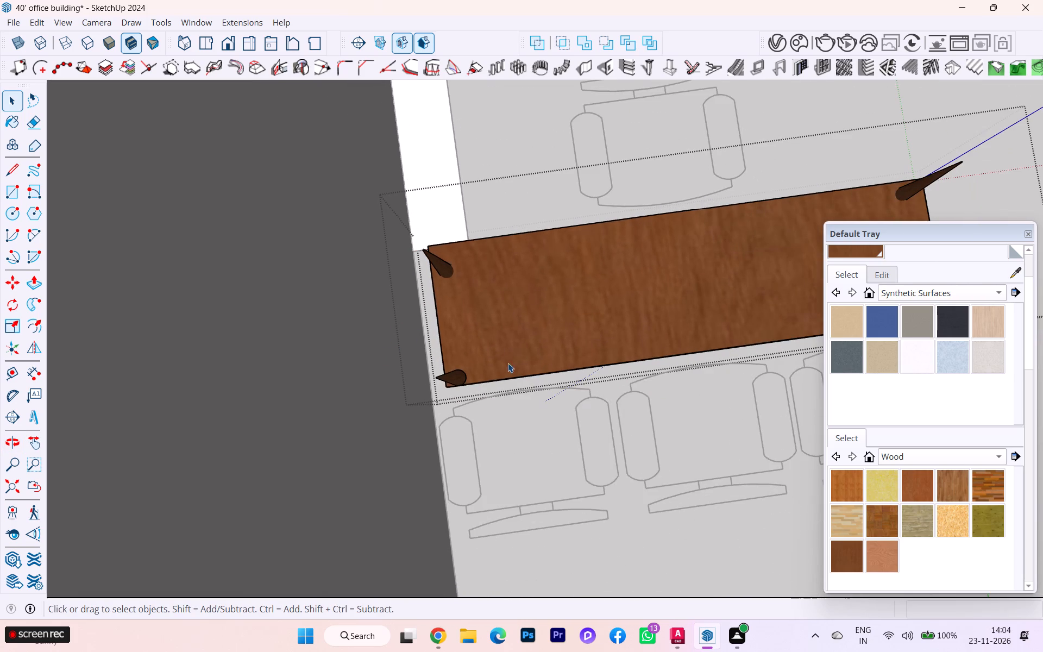
scroll(499, 373, "up", 4)
left_click(439, 391)
scroll(378, 385, "down", 2)
scroll(372, 385, "up", 2)
scroll(361, 387, "down", 1)
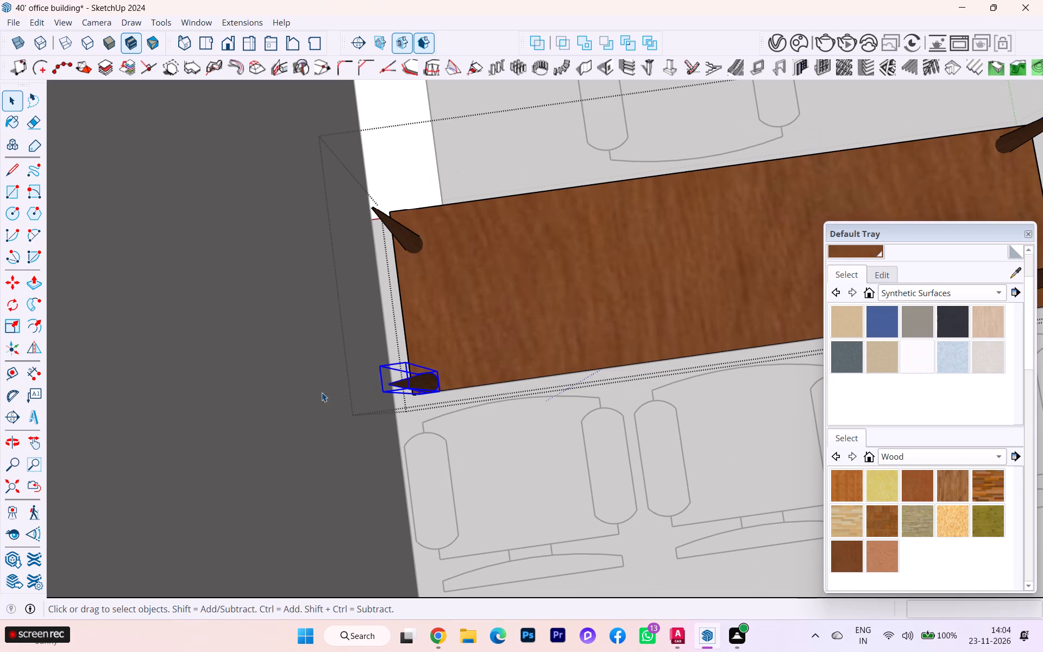
key("Delete")
scroll(370, 332, "down", 3)
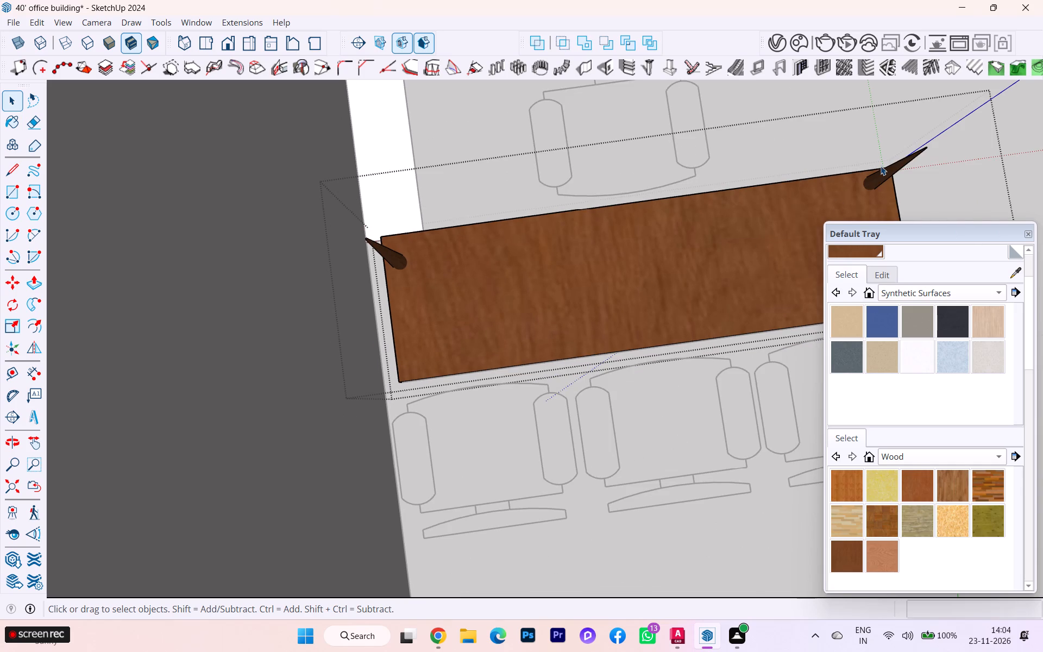
left_click(888, 173)
key("Delete")
scroll(454, 224, "down", 3)
left_click(798, 271)
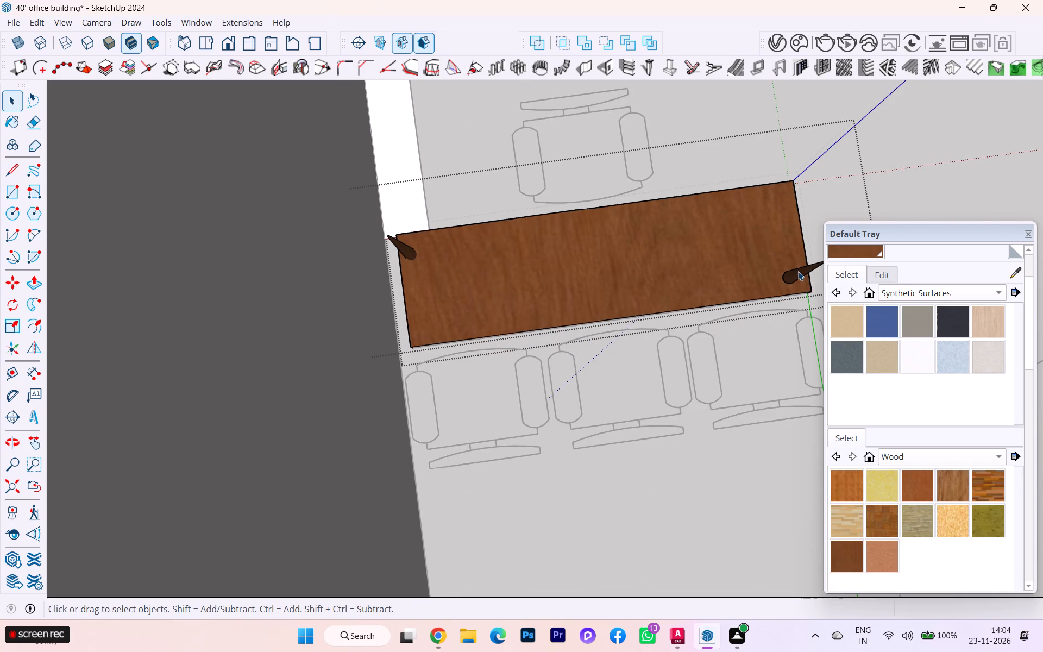
key("Delete")
Open the remaining leg, scale its tip face about 2.68 along the green axis and over 2.5 along red, and close the leg.
scroll(323, 278, "up", 4)
scroll(403, 242, "up", 5)
scroll(442, 196, "down", 1)
scroll(442, 196, "up", 9)
scroll(414, 243, "down", 2)
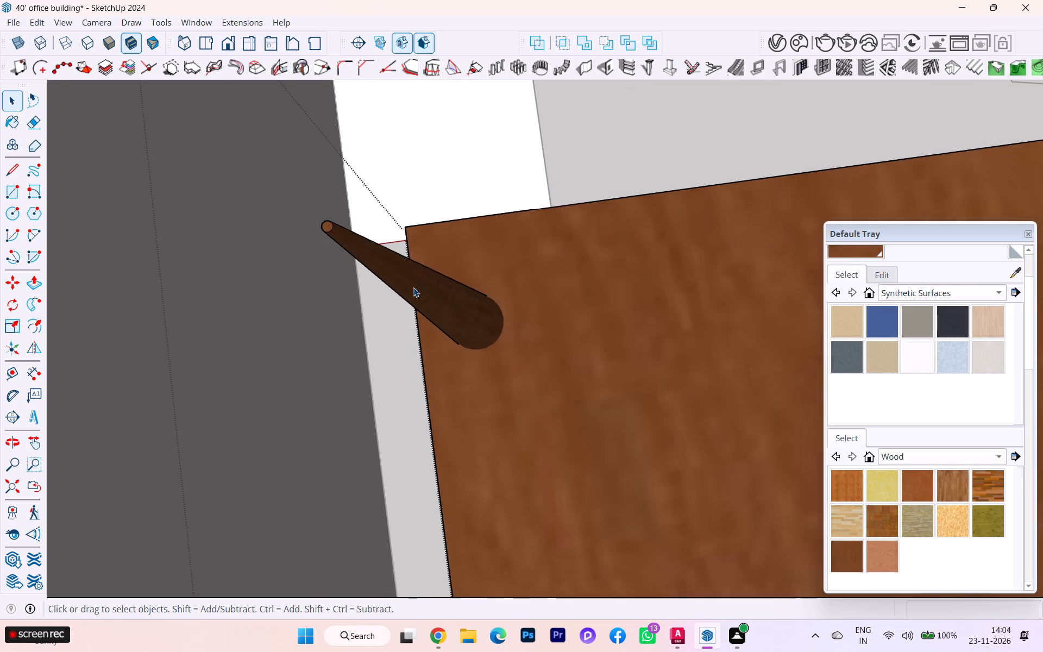
middle_click_drag(416, 286, 689, 140)
left_click(345, 240)
double_click(345, 240)
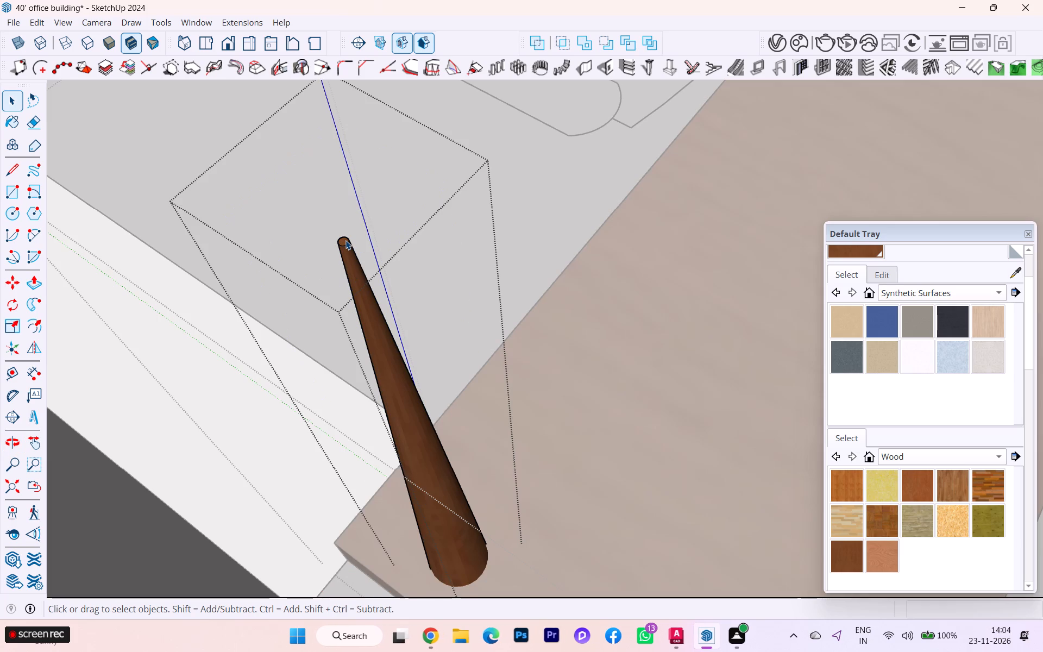
left_click(345, 240)
scroll(345, 241, "up", 6)
scroll(345, 241, "down", 2)
scroll(345, 241, "up", 4)
key("s")
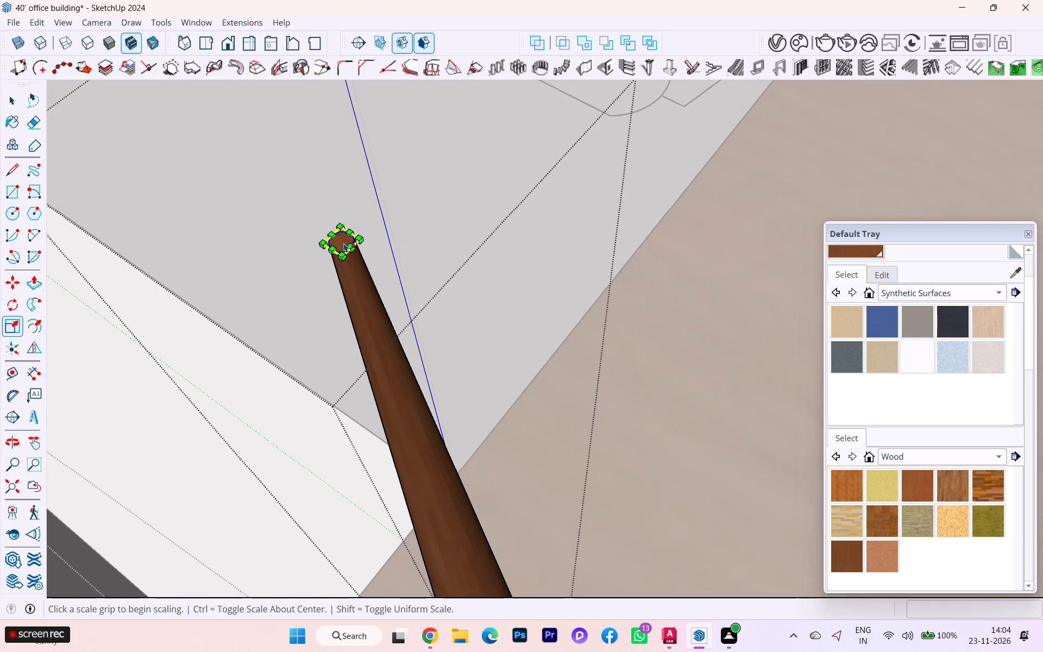
scroll(344, 243, "up", 4)
left_click(356, 248)
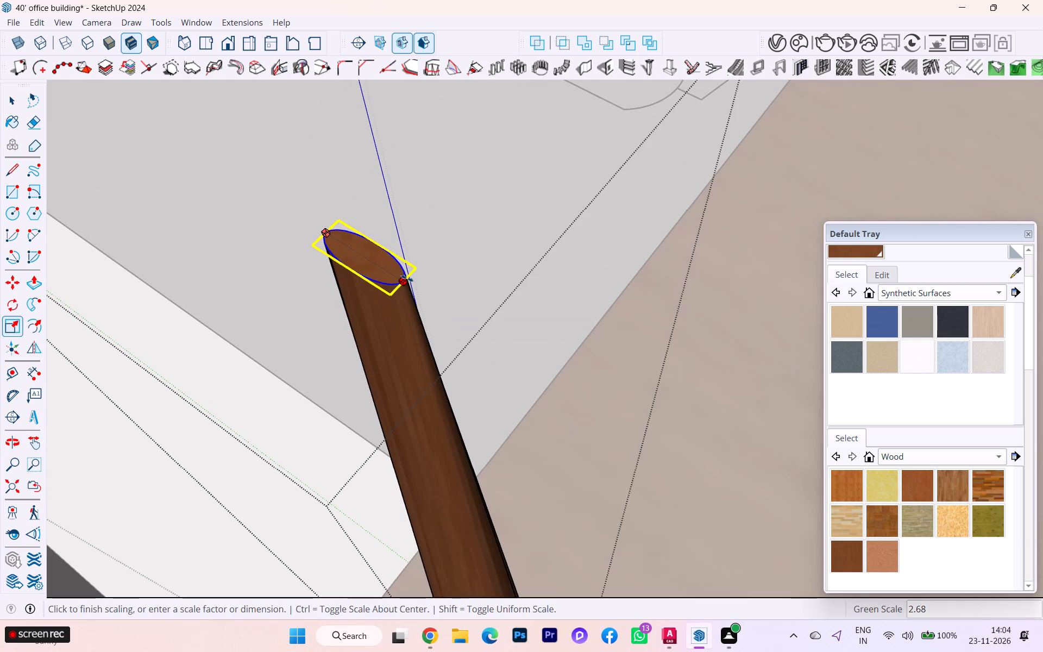
left_click(406, 278)
left_click(348, 274)
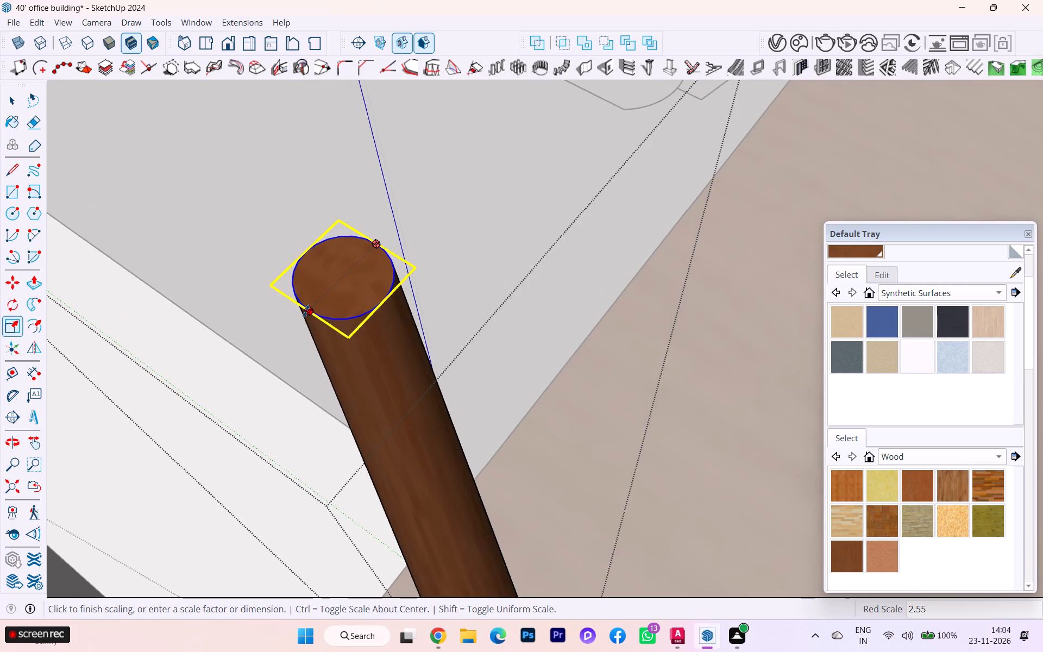
left_click(287, 325)
scroll(413, 281, "down", 1)
scroll(413, 281, "up", 2)
scroll(413, 281, "down", 2)
scroll(413, 281, "up", 1)
scroll(413, 281, "down", 1)
scroll(242, 250, "down", 2)
scroll(242, 250, "up", 1)
scroll(244, 251, "down", 4)
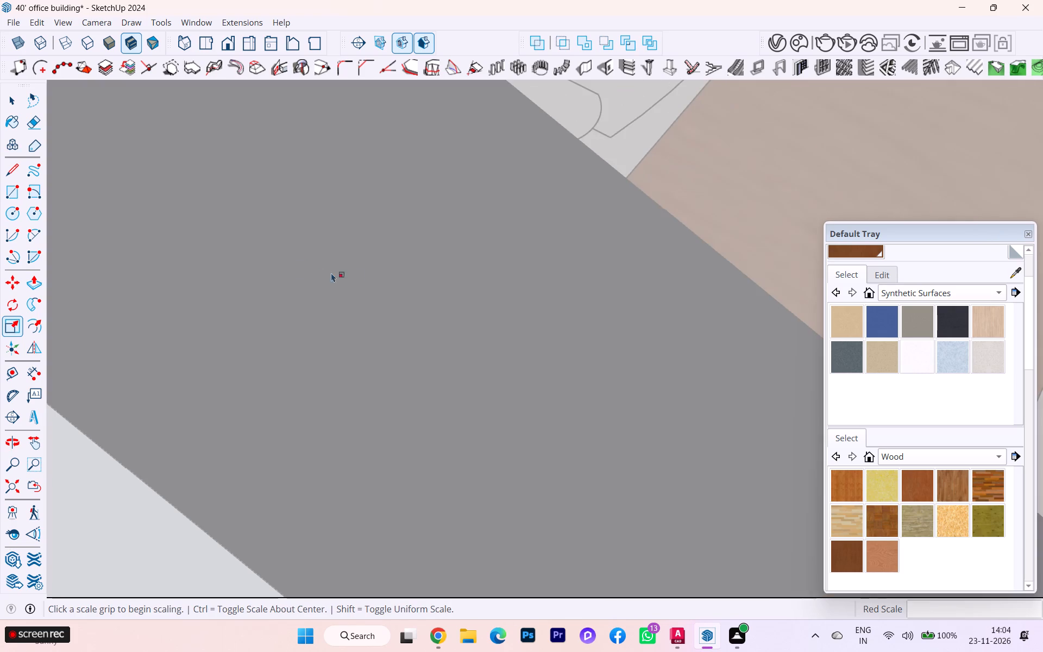
scroll(354, 275, "down", 1)
middle_click_drag(319, 325, 114, 378)
scroll(440, 296, "down", 4)
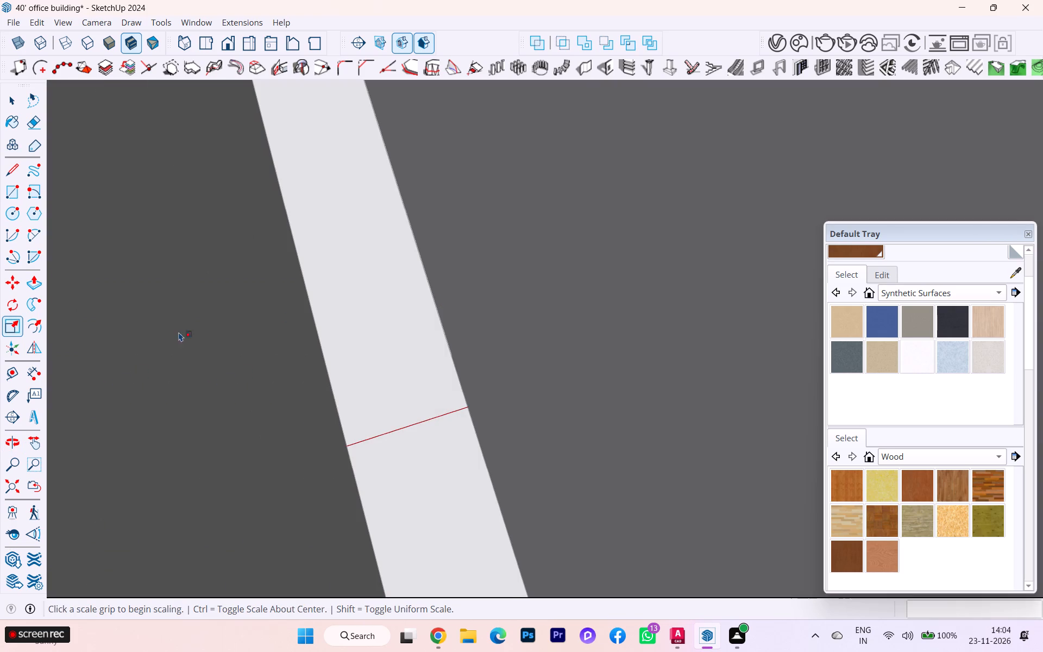
scroll(161, 330, "down", 5)
left_click(17, 99)
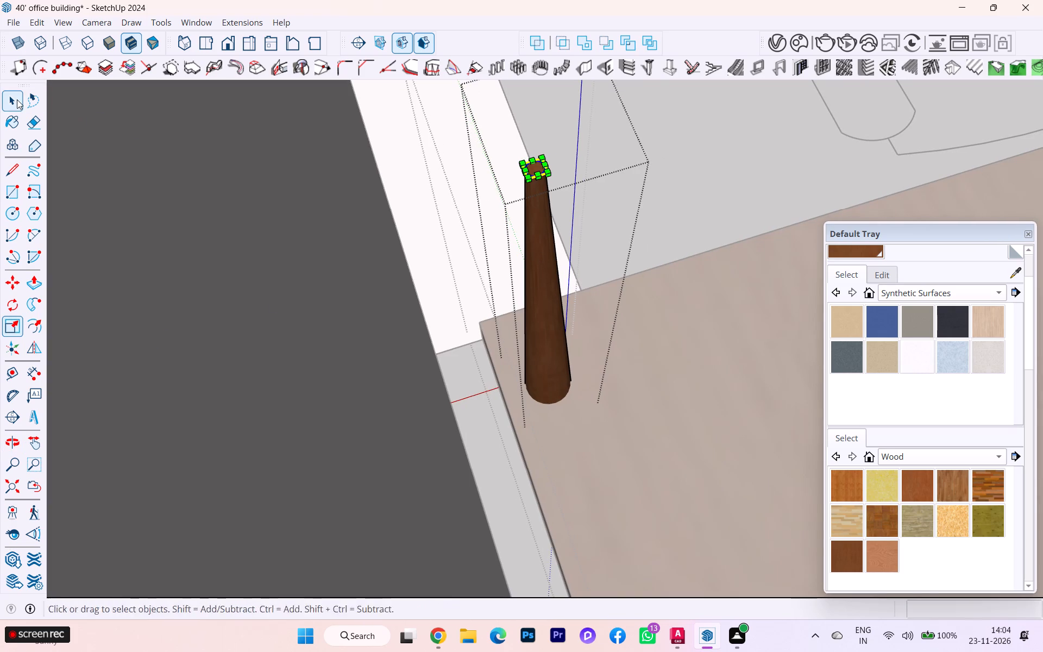
left_click(418, 94)
scroll(479, 193, "down", 4)
middle_click_drag(482, 190, 430, 310)
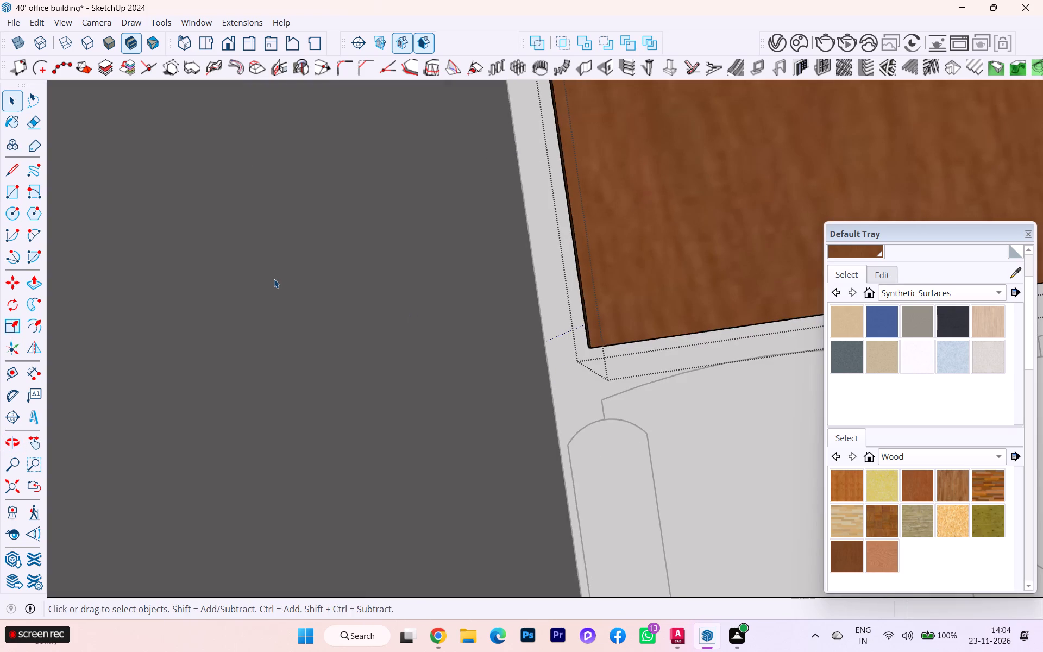
Copy the thickened leg along the green axis to the other corner of the desk's wall-side end.
scroll(273, 280, "down", 3)
scroll(273, 280, "up", 1)
scroll(273, 280, "down", 1)
scroll(228, 291, "down", 4)
scroll(319, 345, "down", 9)
scroll(311, 404, "up", 1)
scroll(304, 409, "down", 1)
scroll(223, 368, "down", 2)
scroll(234, 368, "up", 2)
scroll(234, 368, "down", 1)
scroll(234, 368, "up", 1)
scroll(234, 368, "down", 2)
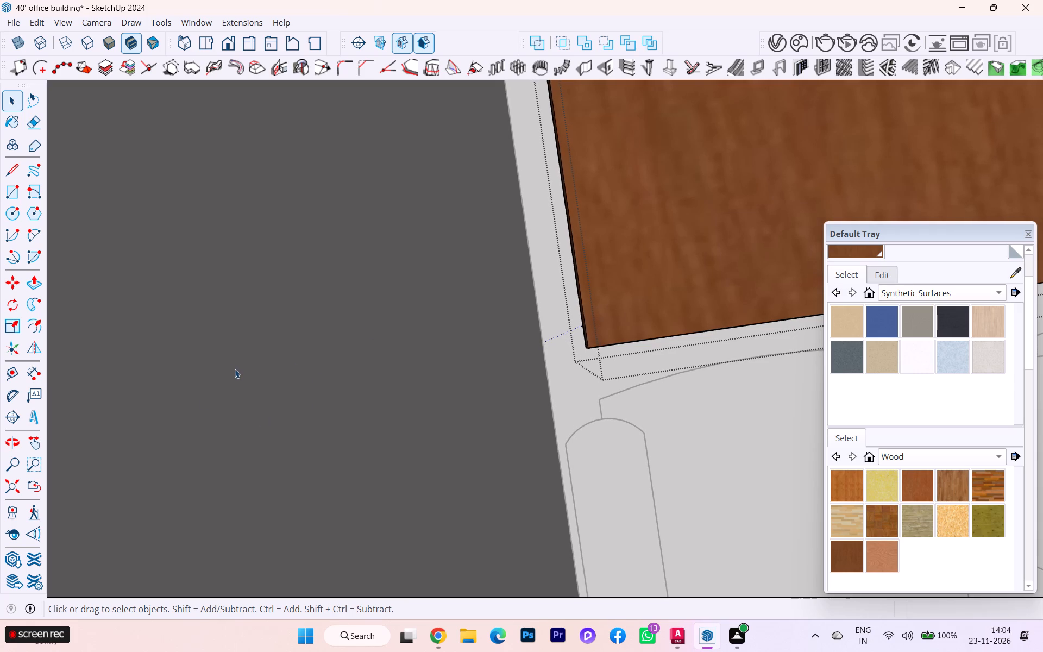
scroll(407, 436, "down", 2)
scroll(488, 445, "up", 1)
scroll(495, 443, "down", 2)
scroll(507, 436, "up", 2)
scroll(509, 435, "down", 5)
scroll(585, 398, "up", 8)
scroll(542, 404, "down", 1)
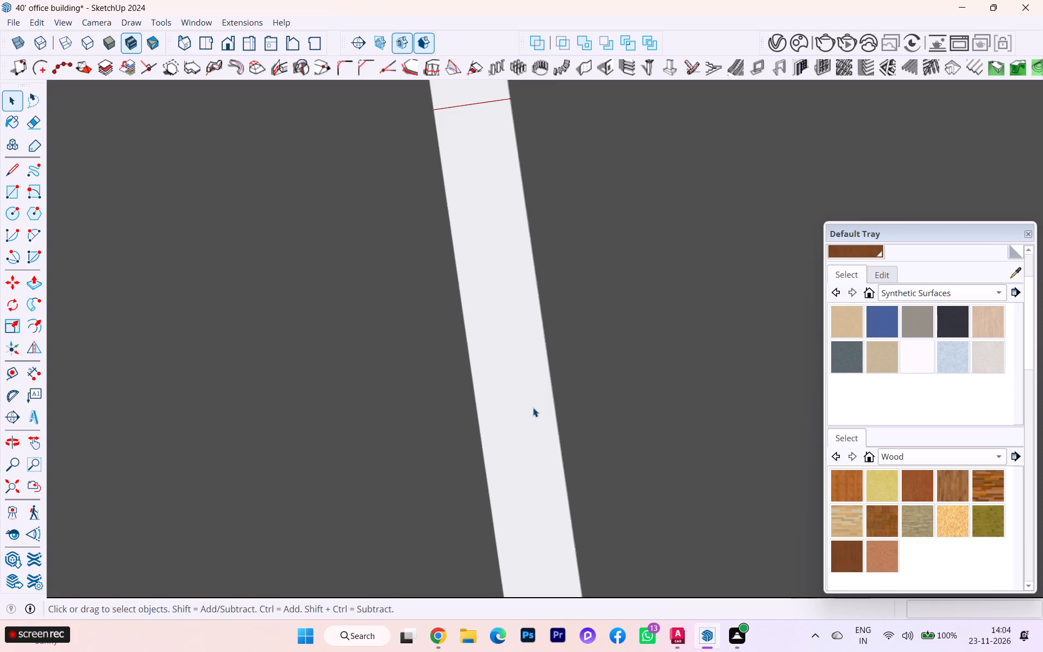
scroll(395, 441, "down", 4)
scroll(324, 425, "up", 1)
scroll(216, 380, "down", 1)
scroll(216, 380, "up", 3)
scroll(216, 380, "down", 4)
scroll(240, 359, "up", 1)
scroll(238, 360, "down", 13)
scroll(232, 380, "up", 1)
scroll(232, 380, "down", 3)
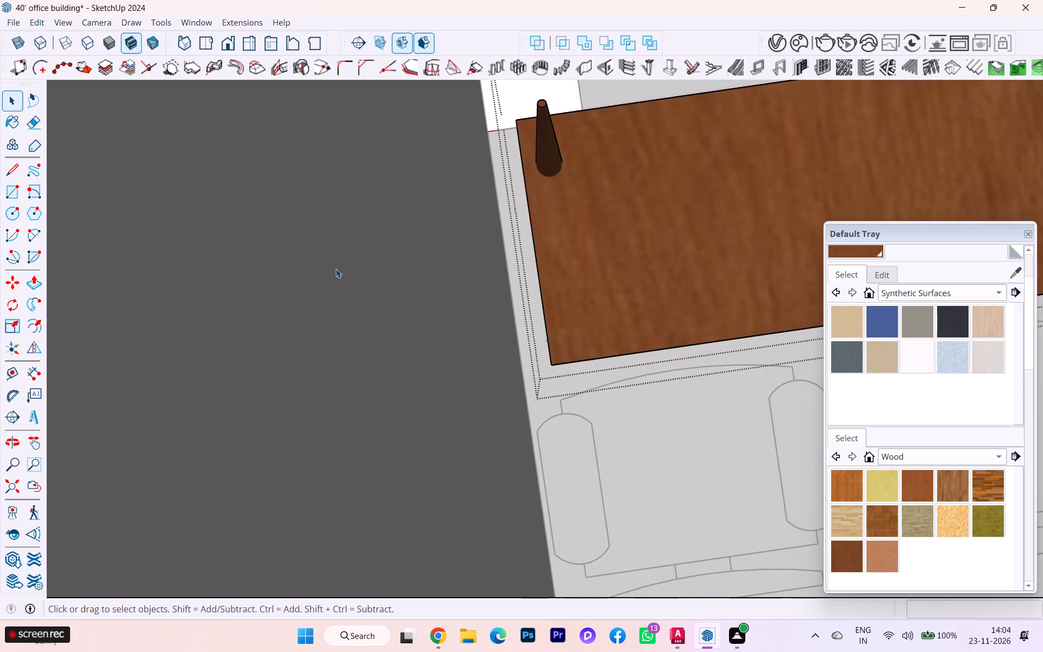
left_click(556, 154)
scroll(552, 161, "up", 2)
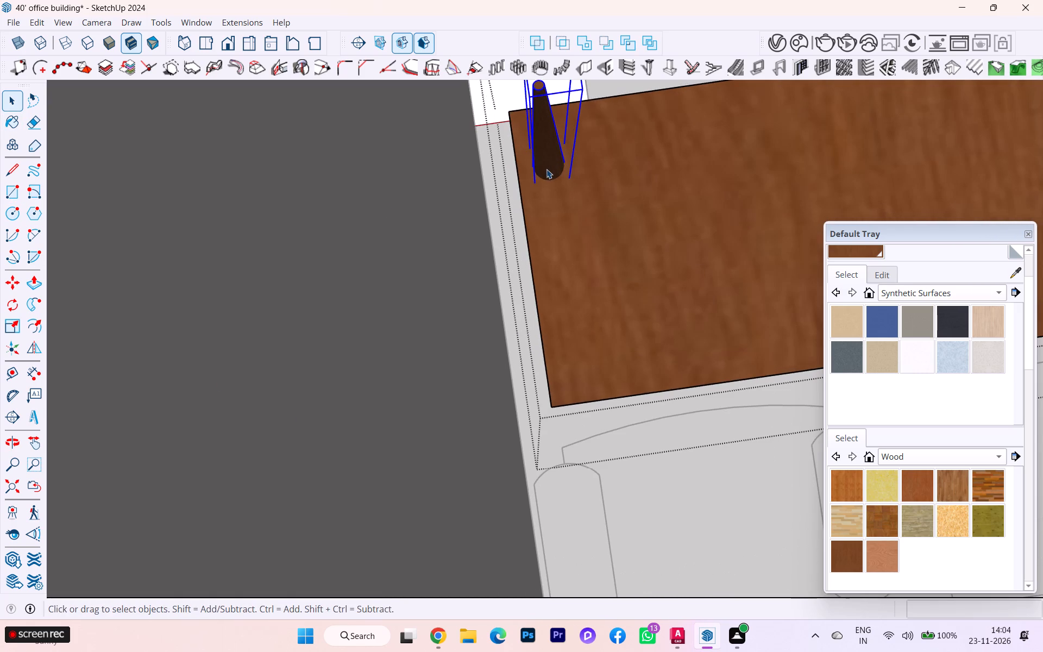
key("m")
left_click(546, 169)
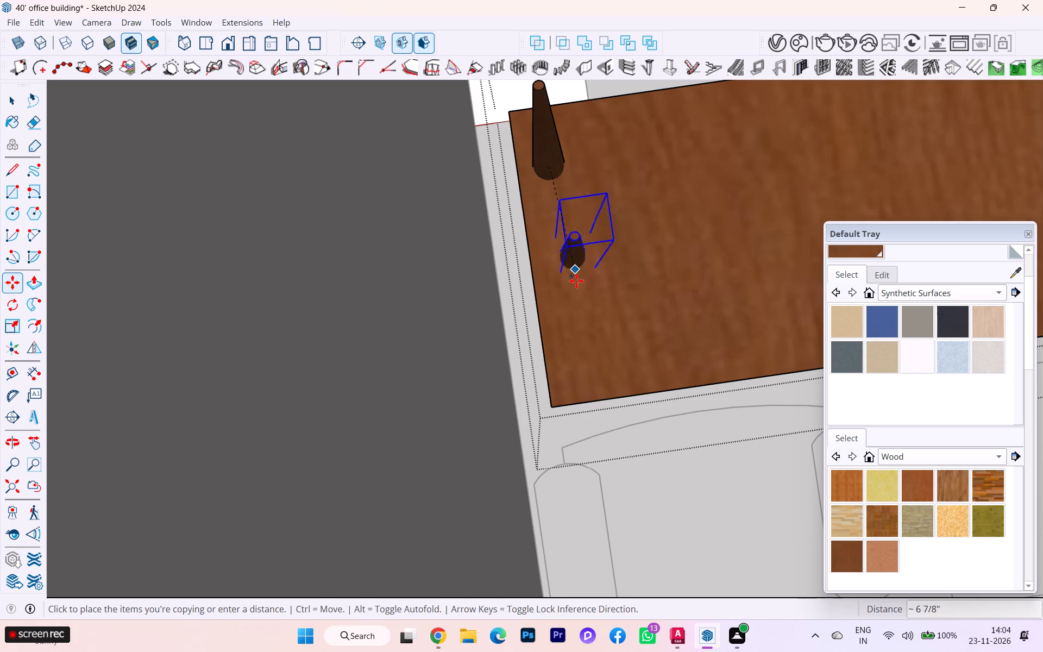
key("Left")
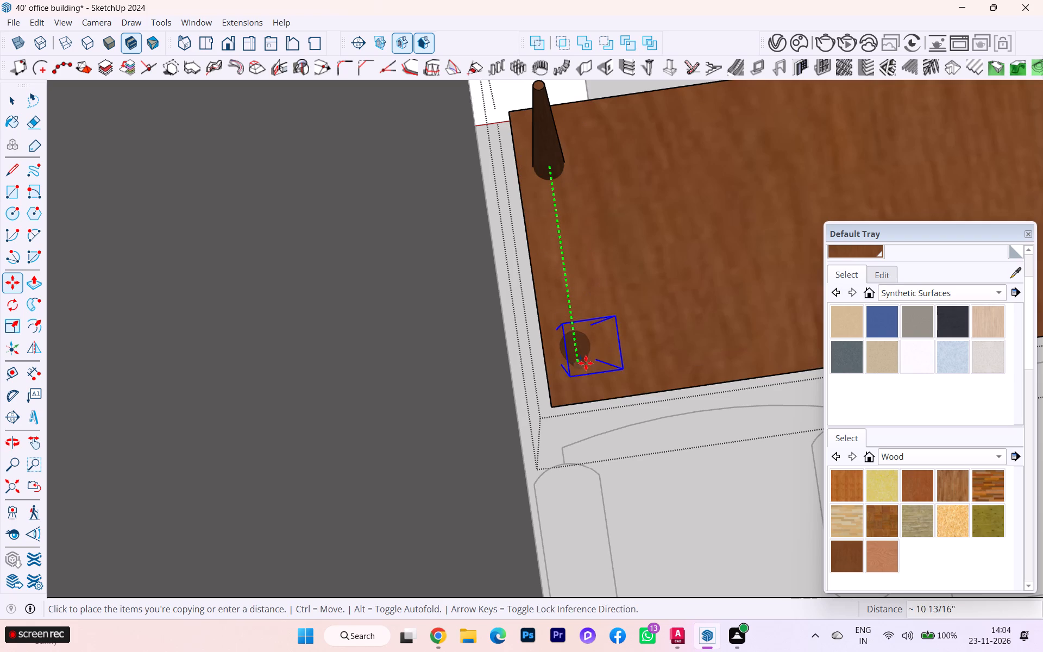
left_click(581, 385)
Move the copied leg 1" outward, closer to the desk's adjacent long edge.
scroll(513, 274, "down", 2)
middle_click_drag(435, 141, 417, 109)
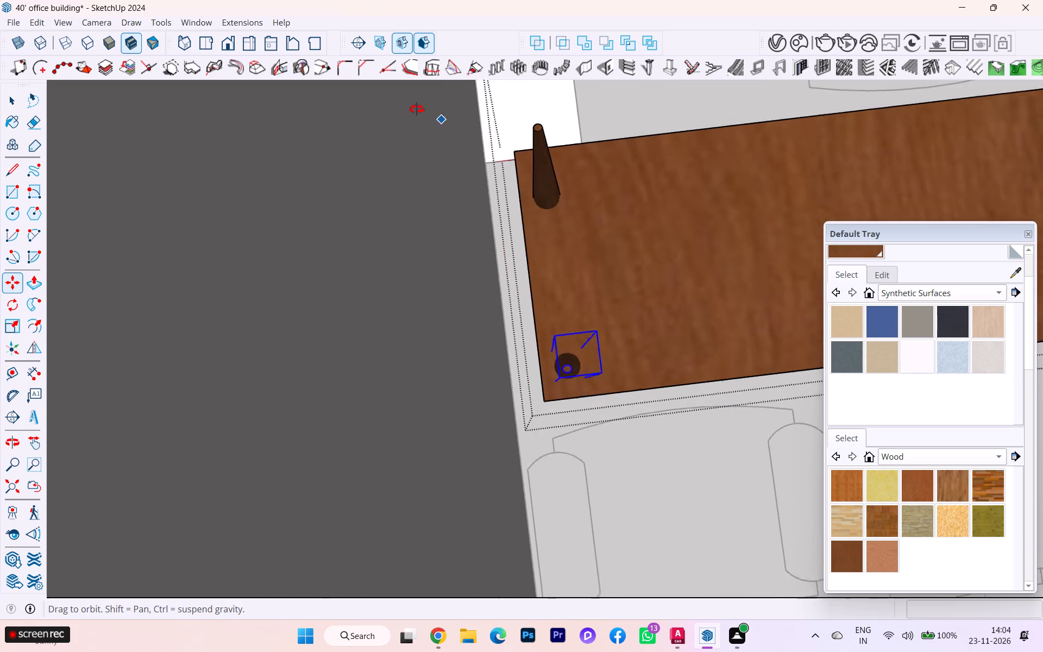
middle_click_drag(417, 109, 374, 33)
scroll(432, 232, "down", 2)
scroll(432, 235, "up", 2)
scroll(433, 236, "down", 1)
middle_click_drag(433, 240, 297, 192)
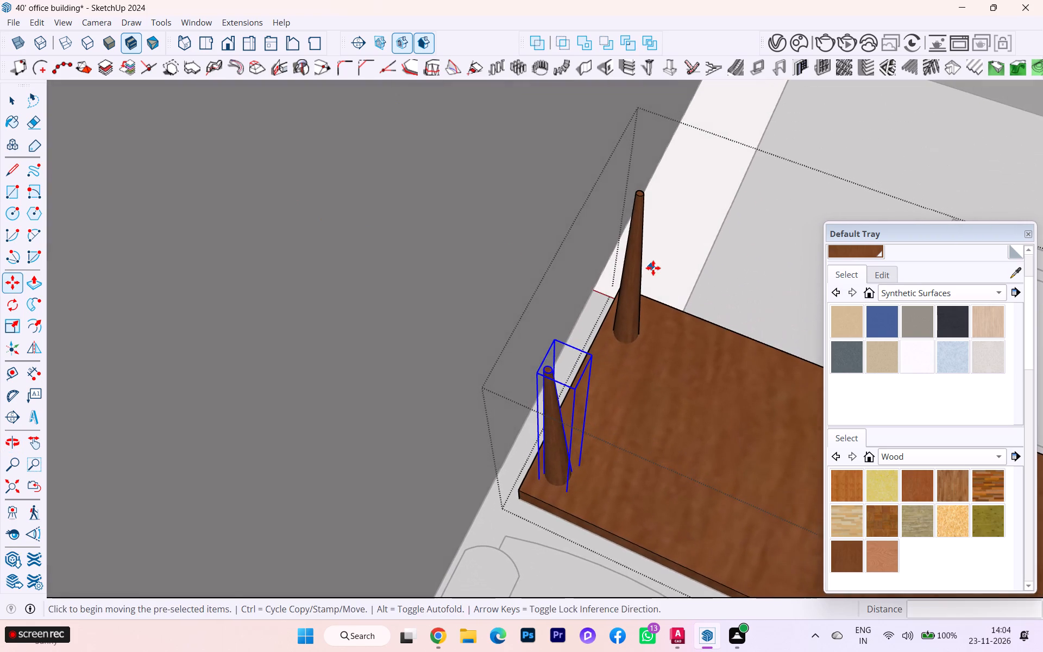
middle_click_drag(654, 270, 330, 261)
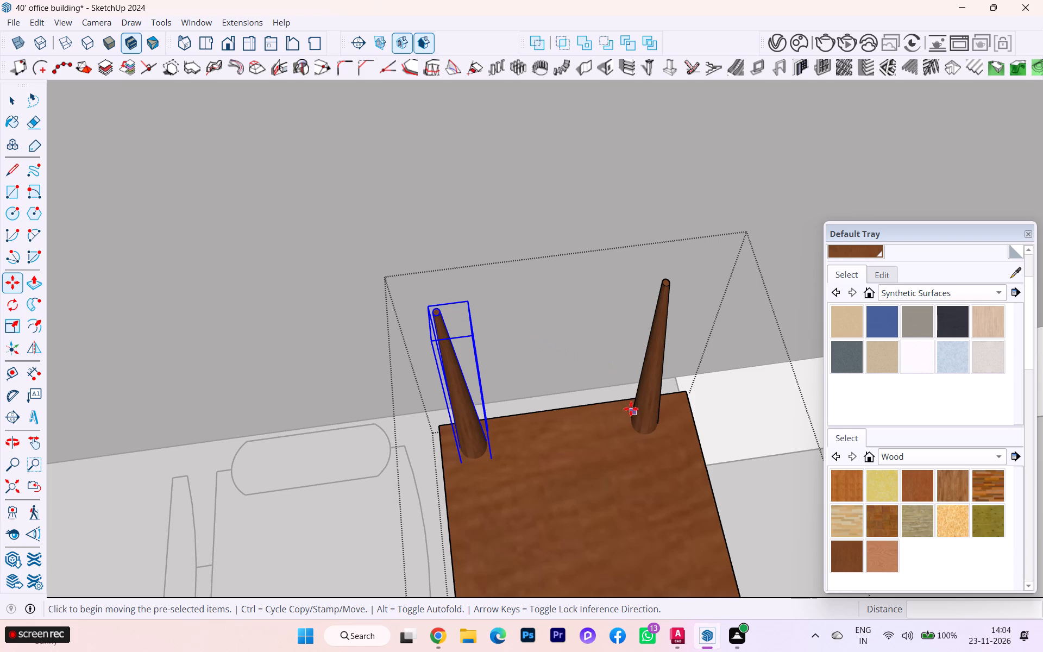
scroll(636, 402, "down", 2)
middle_click_drag(636, 402, 647, 393)
left_click(503, 441)
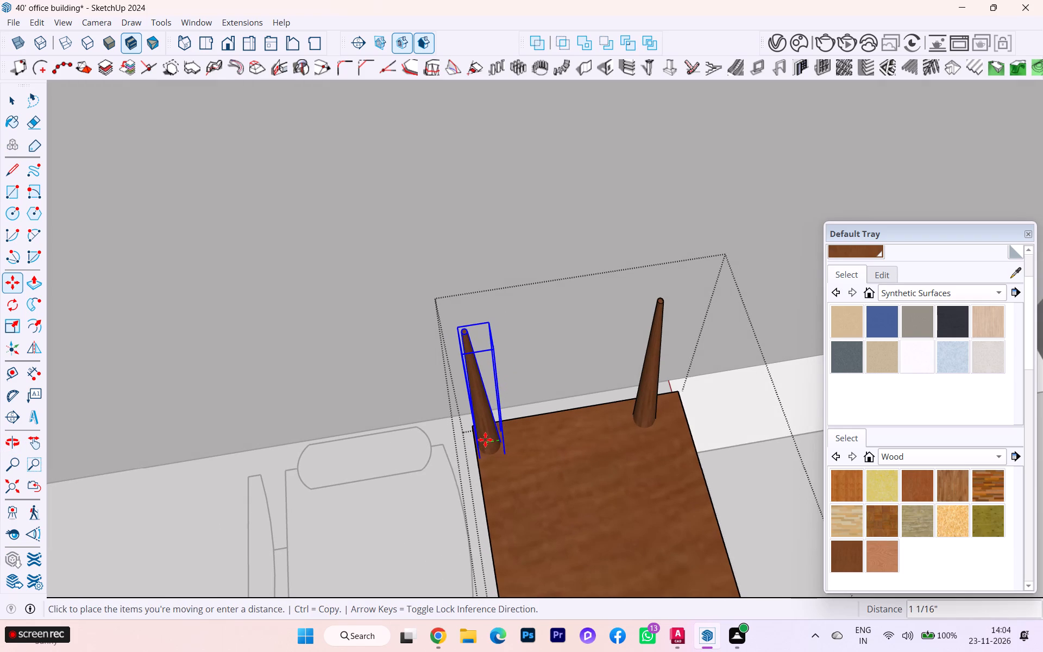
left_click(486, 437)
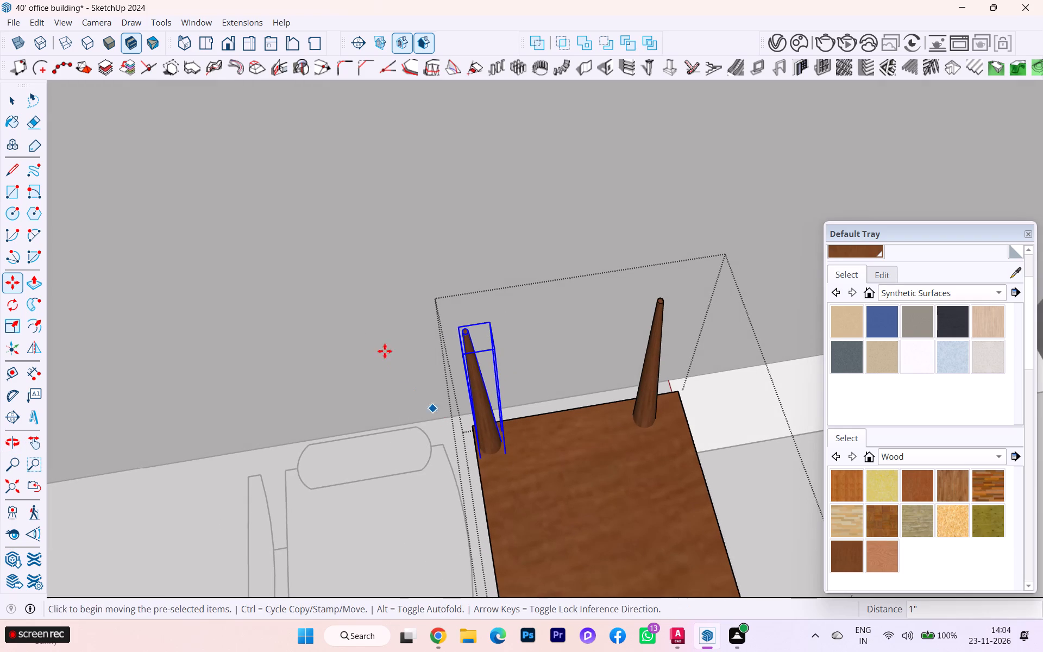
Move the original wall-side back leg slightly outward, closer to its own long edge of the desk.
left_click(3, 106)
left_click(659, 359)
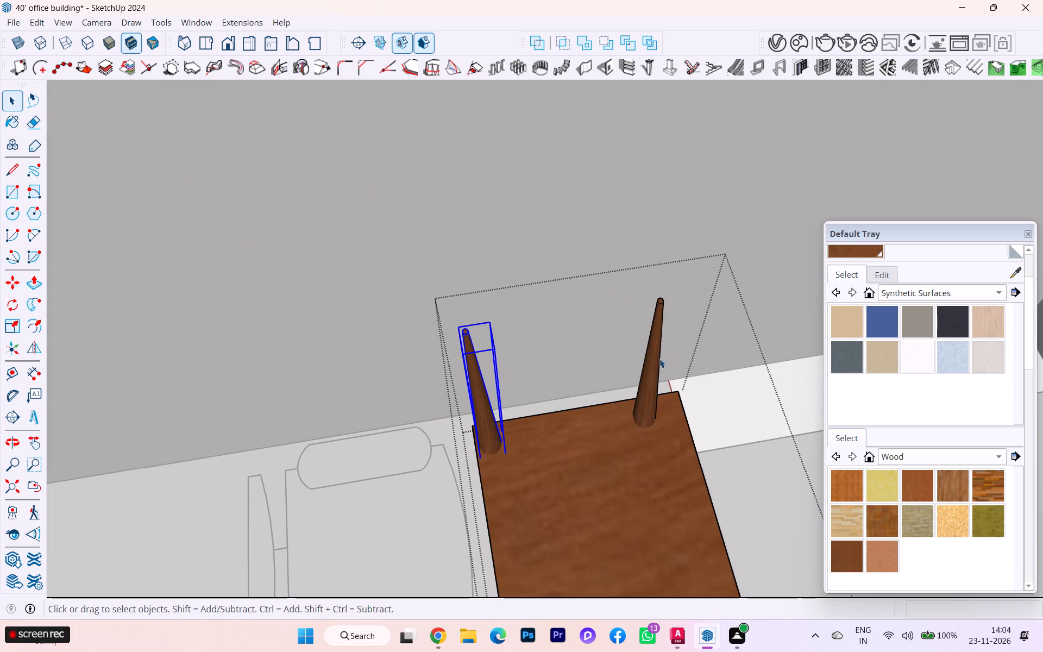
key("m")
left_click(658, 364)
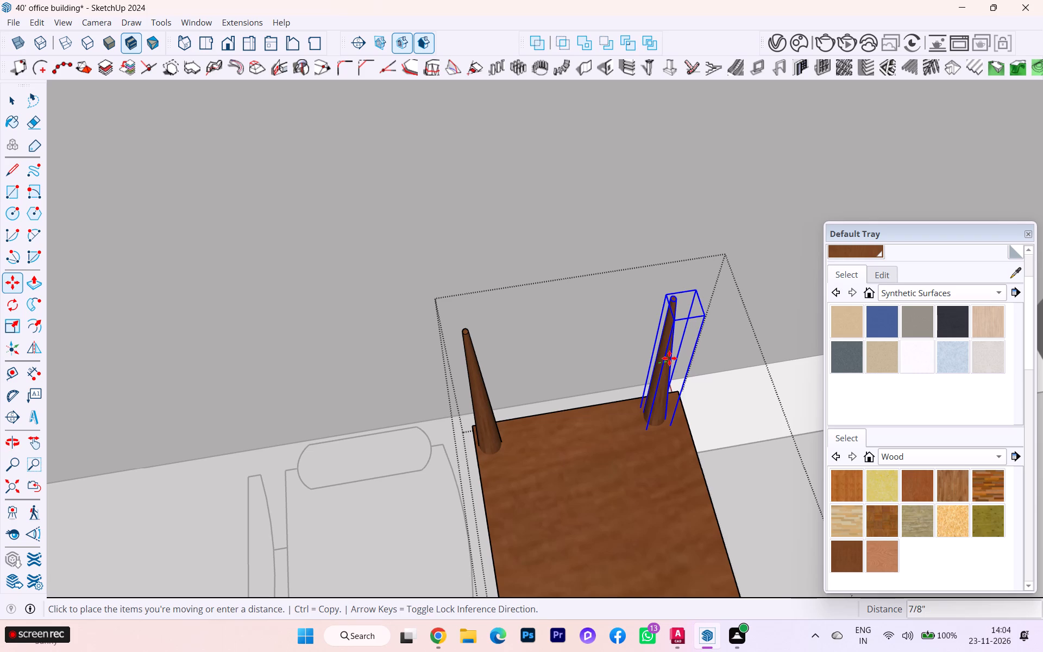
left_click(675, 357)
Copy both wall-side legs together 4' 9 5/16" along the red axis to the opposite end of the desk.
left_click(11, 107)
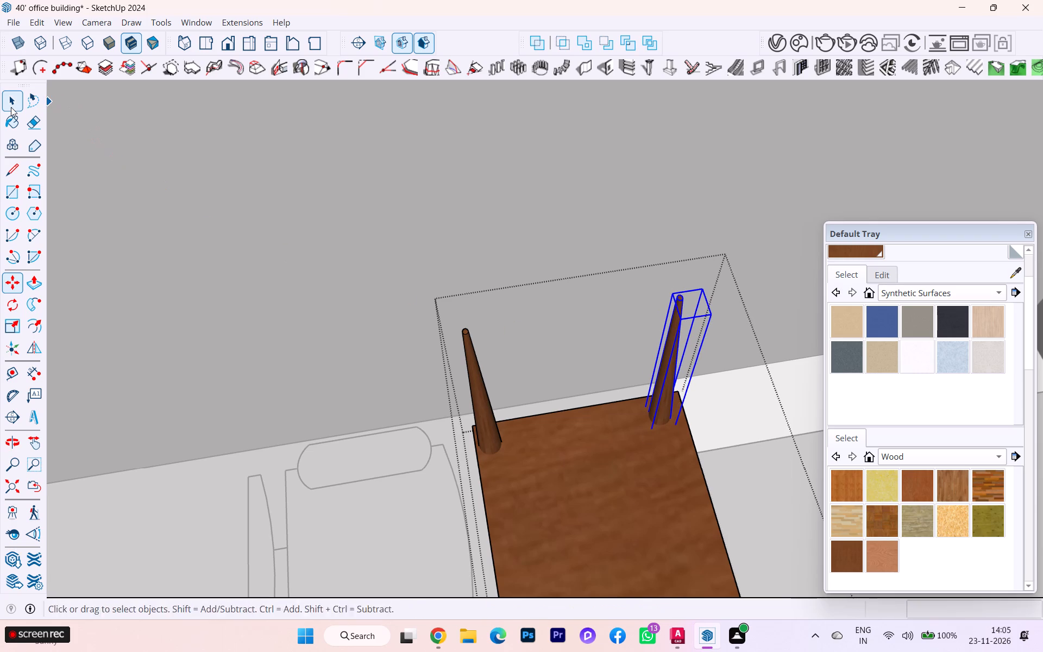
scroll(412, 209, "down", 3)
left_click(467, 347, "ctrl")
scroll(436, 214, "down", 3)
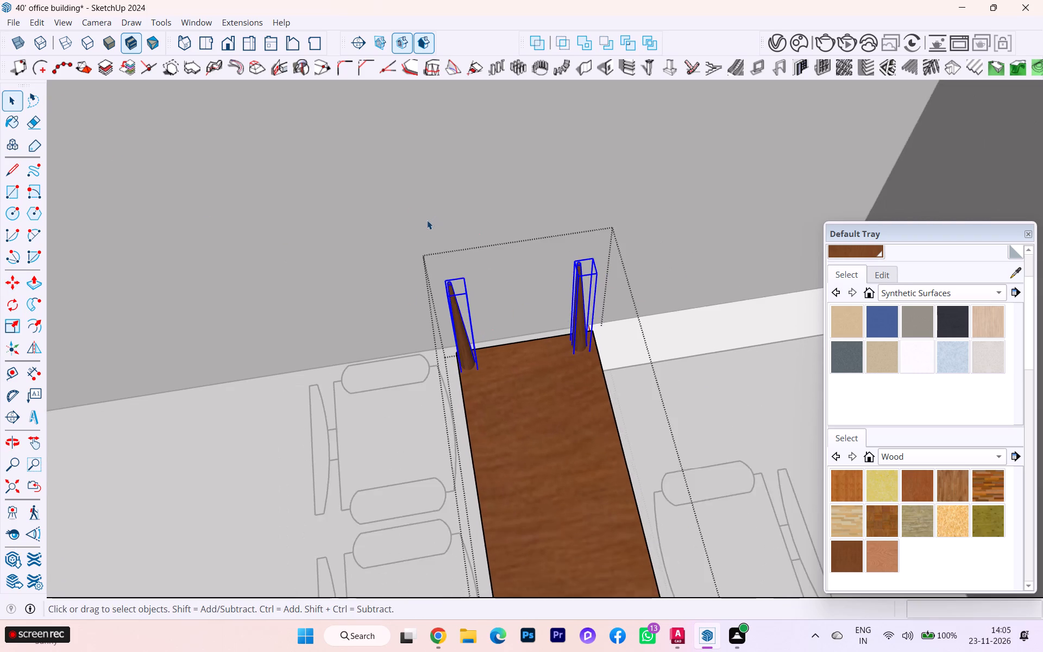
scroll(424, 223, "down", 4)
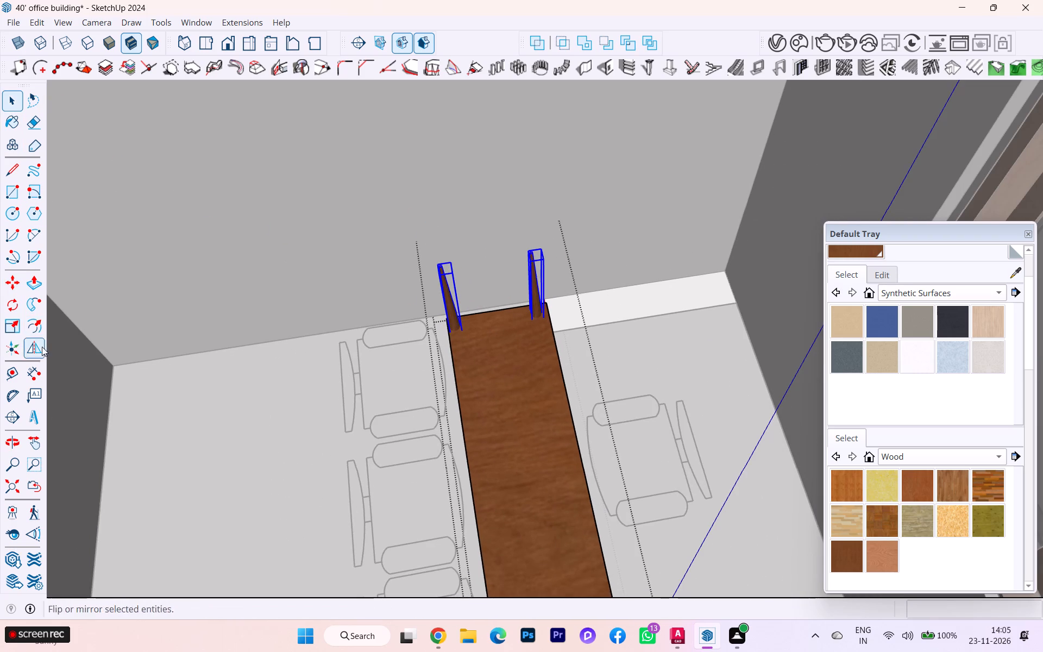
left_click(12, 285)
scroll(479, 228, "down", 4)
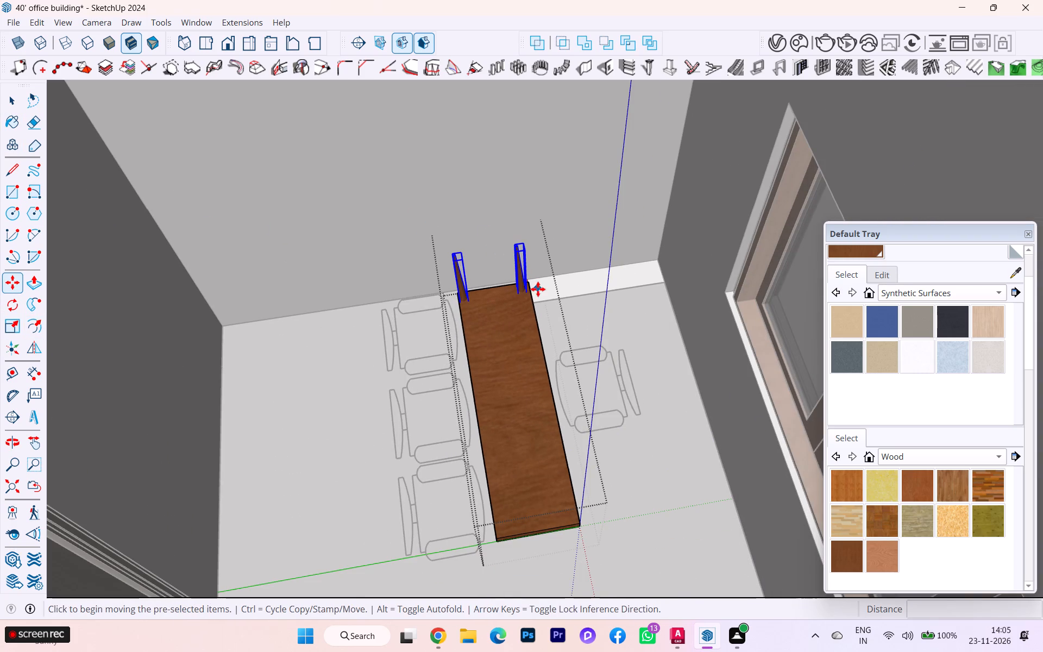
left_click(531, 299)
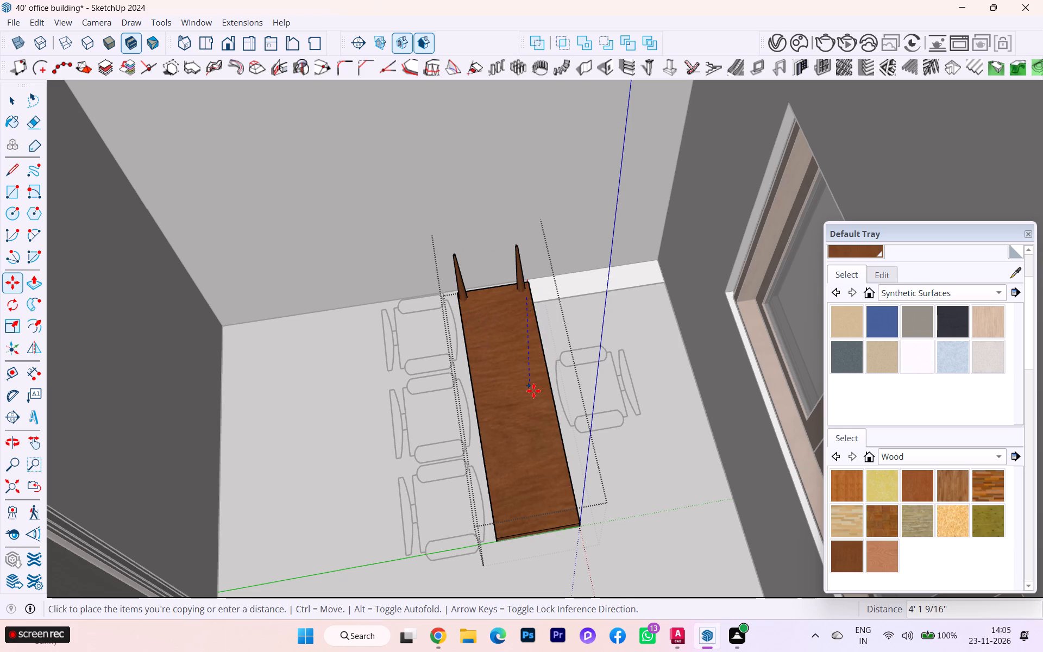
key("Right")
scroll(550, 417, "up", 4)
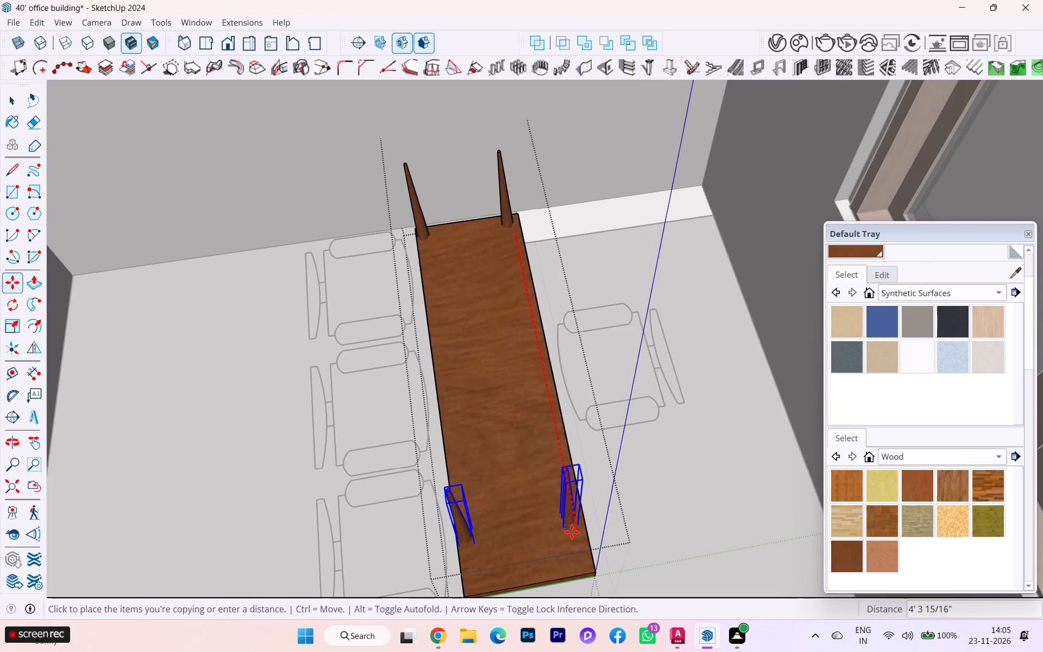
left_click(582, 570)
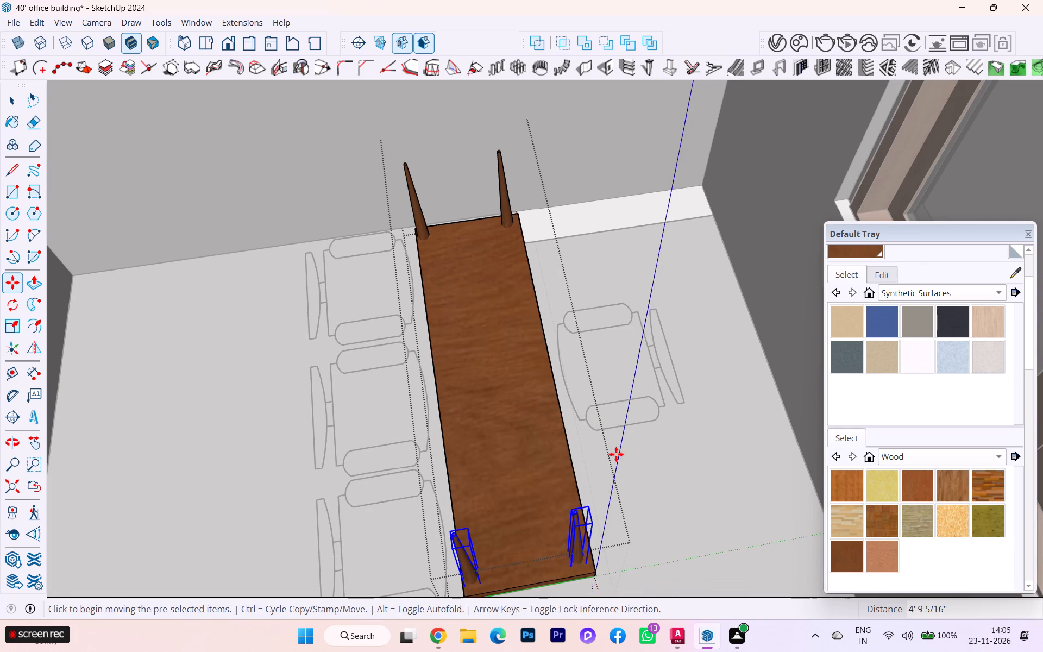
Examine the four legs on the upturned desk from several angles and close the desk group.
scroll(616, 454, "down", 1)
middle_click_drag(615, 453, 431, 458)
scroll(400, 547, "up", 3)
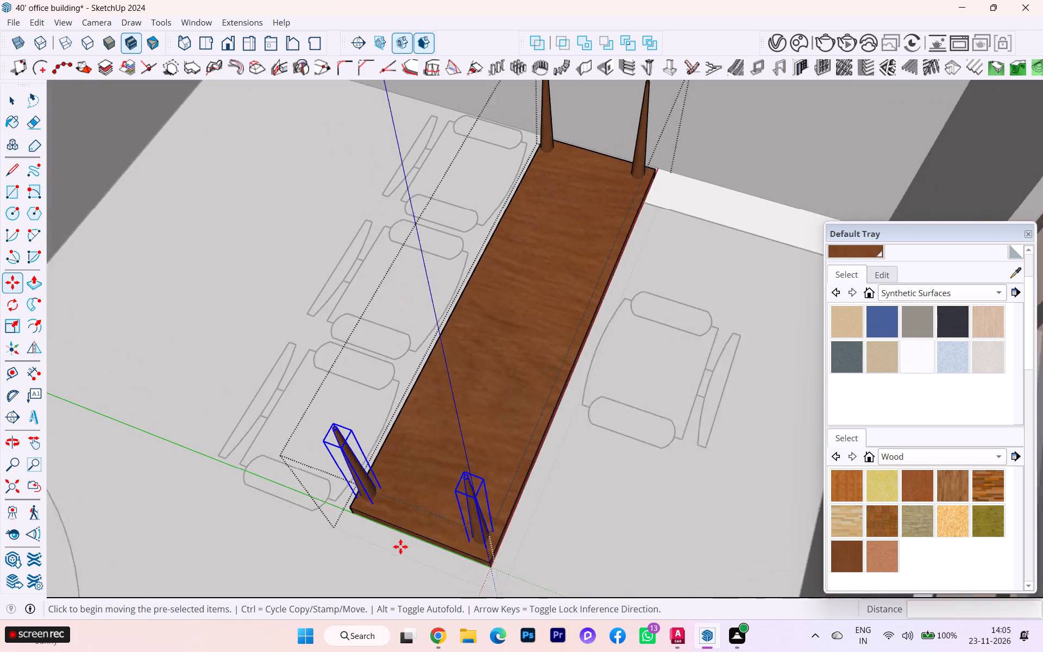
scroll(400, 547, "up", 4)
scroll(406, 529, "down", 1)
scroll(407, 528, "up", 8)
middle_click_drag(418, 448, 460, 396)
scroll(505, 447, "down", 1)
scroll(507, 450, "up", 1)
scroll(508, 452, "down", 3)
scroll(546, 495, "down", 11)
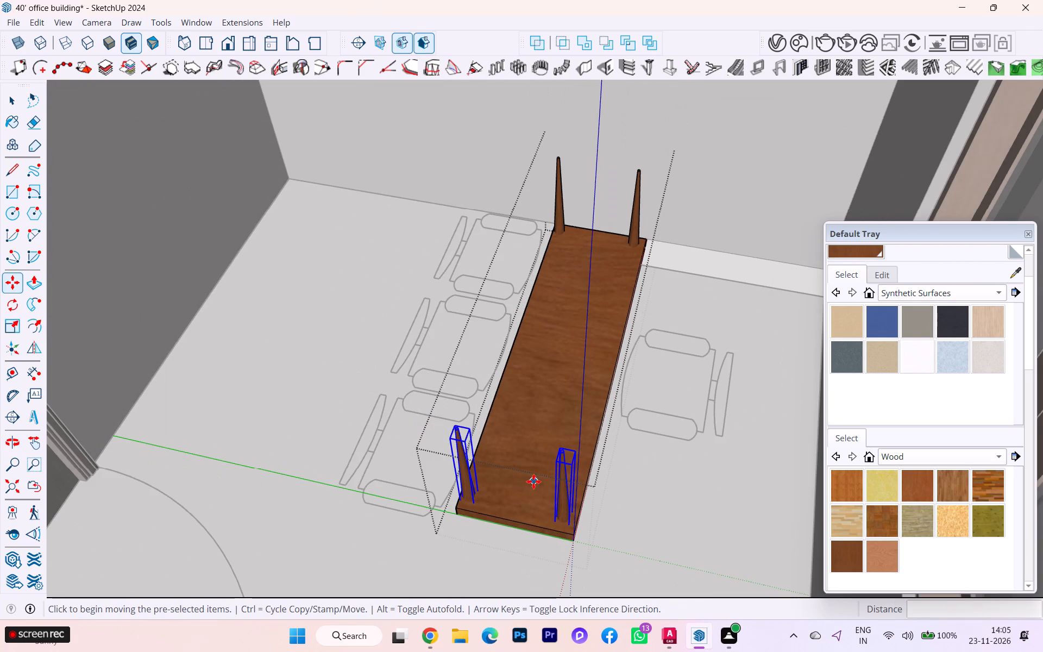
left_click(16, 100)
left_click(337, 267)
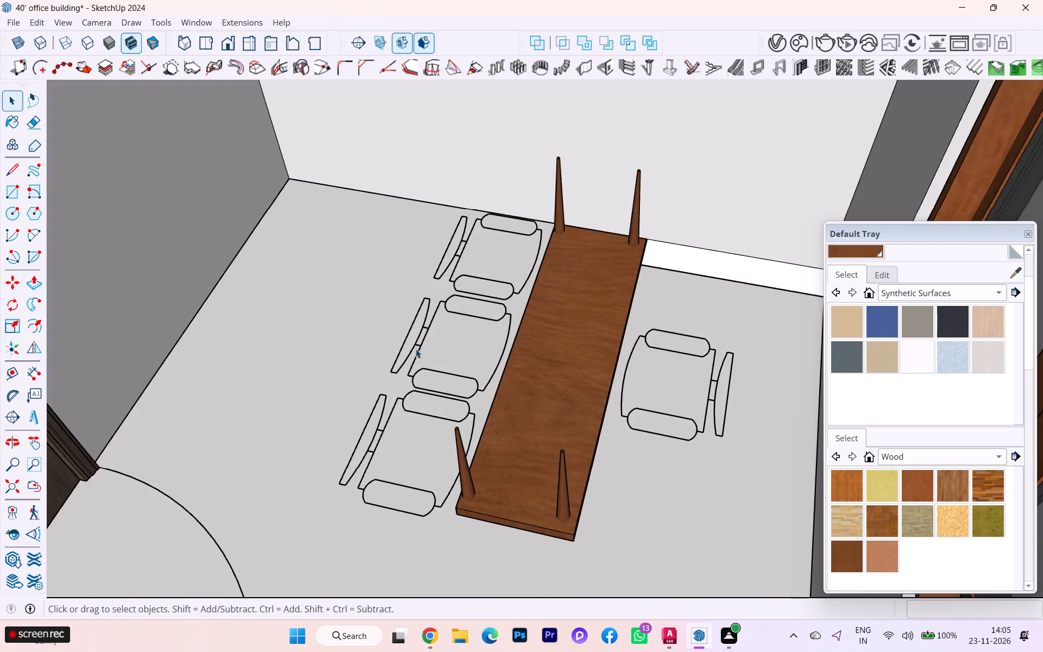
Flip the whole H.R room desk about its horizontal plane so it stands upright on its legs.
scroll(416, 349, "down", 2)
middle_click_drag(429, 349, 483, 449)
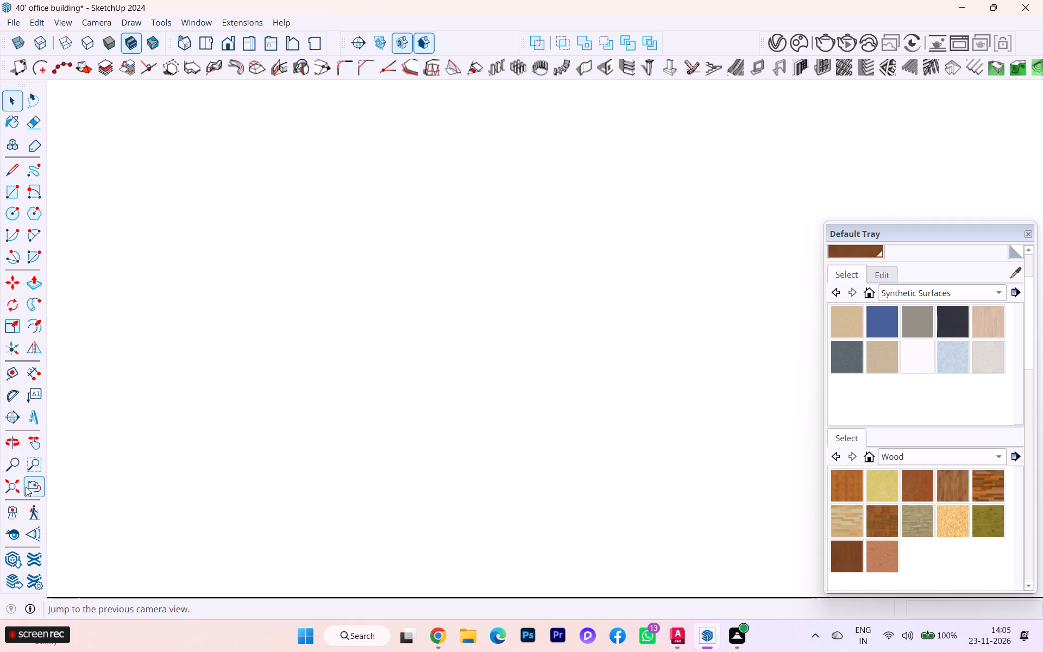
left_click(16, 487)
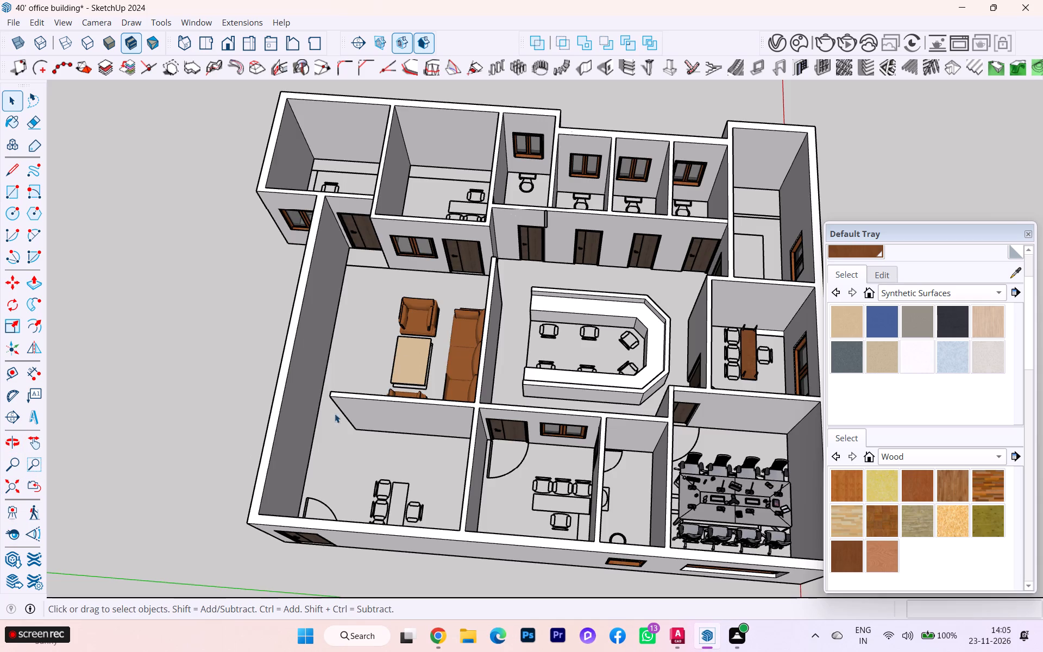
scroll(501, 326, "down", 2)
scroll(736, 267, "up", 3)
scroll(740, 266, "down", 1)
scroll(741, 266, "up", 1)
scroll(703, 354, "up", 1)
scroll(550, 355, "down", 2)
middle_click_drag(539, 368, 542, 421)
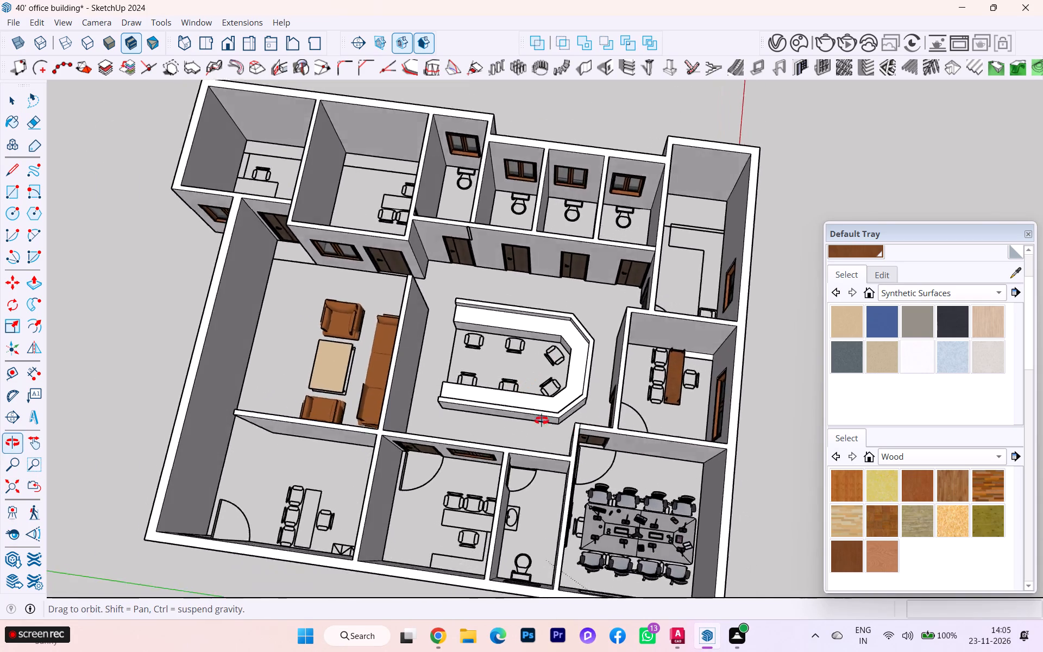
middle_click_drag(542, 421, 733, 405)
scroll(739, 324, "up", 7)
left_click(648, 308)
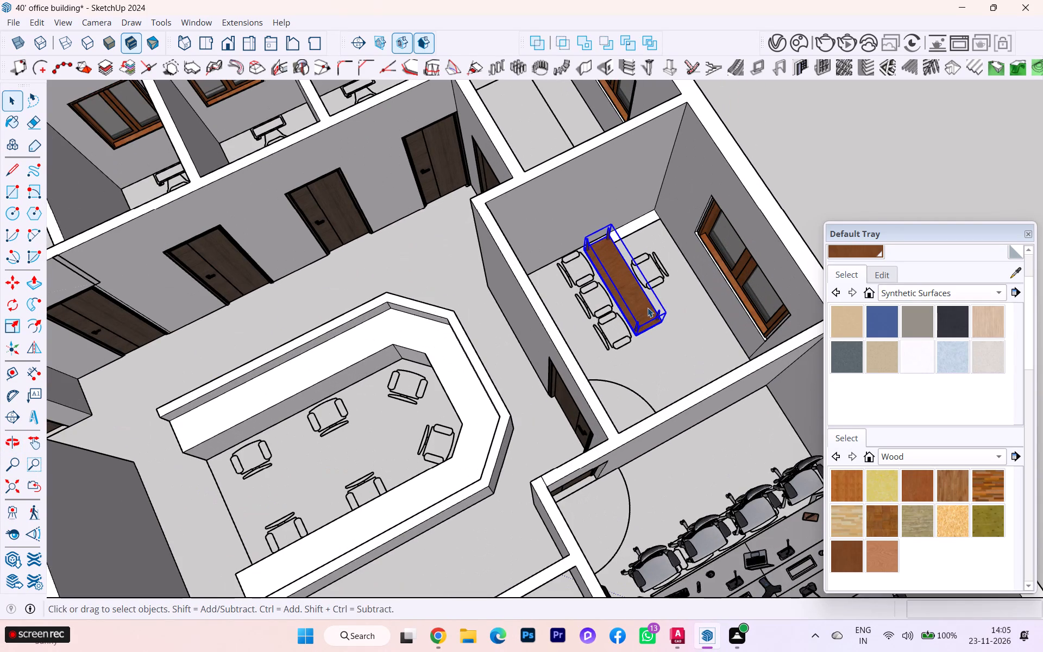
left_click(29, 344)
scroll(750, 281, "up", 1)
scroll(757, 281, "down", 3)
scroll(758, 280, "up", 5)
left_click(670, 333)
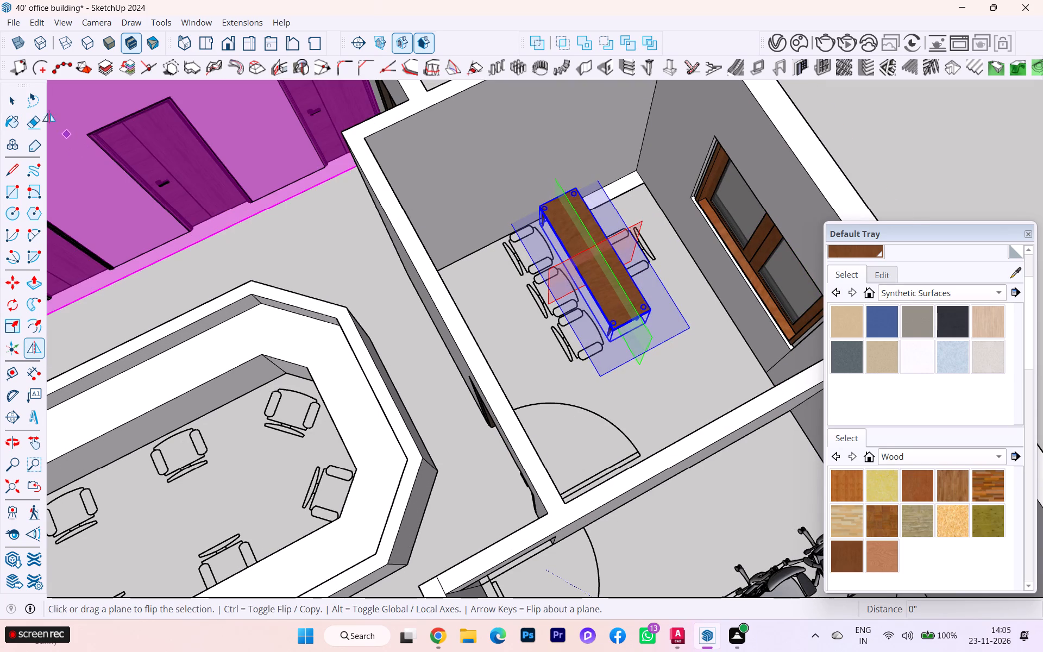
left_click(15, 102)
left_click(343, 262)
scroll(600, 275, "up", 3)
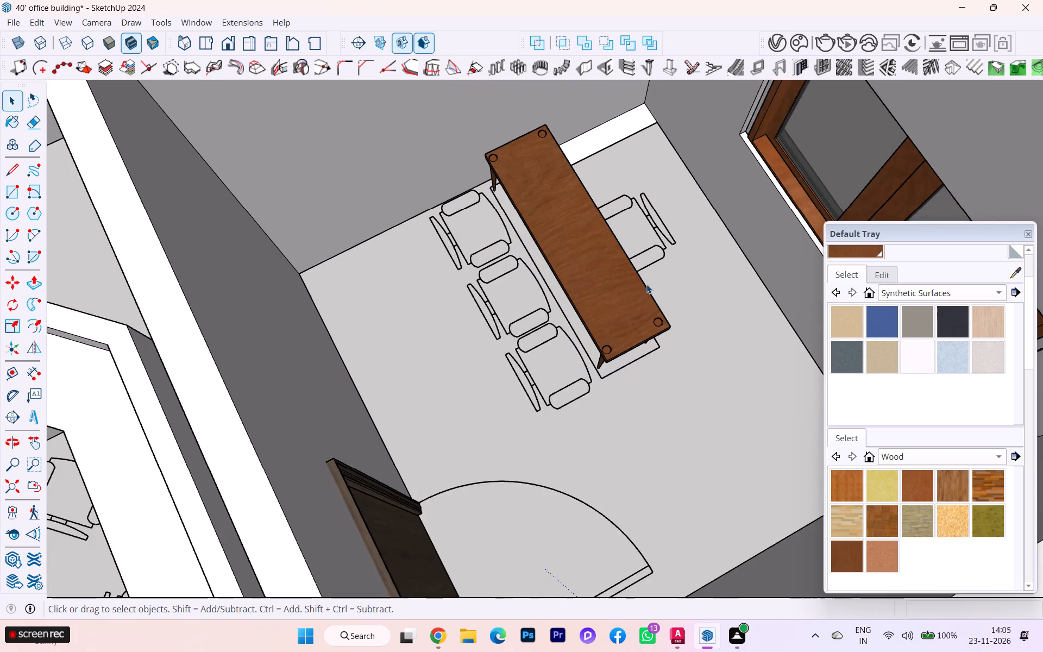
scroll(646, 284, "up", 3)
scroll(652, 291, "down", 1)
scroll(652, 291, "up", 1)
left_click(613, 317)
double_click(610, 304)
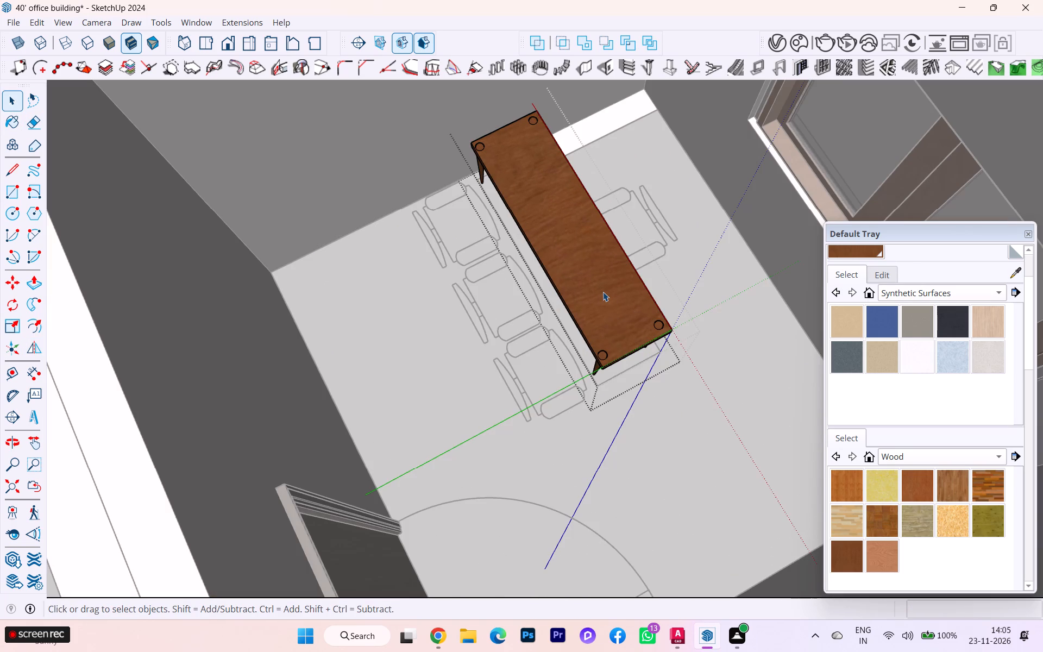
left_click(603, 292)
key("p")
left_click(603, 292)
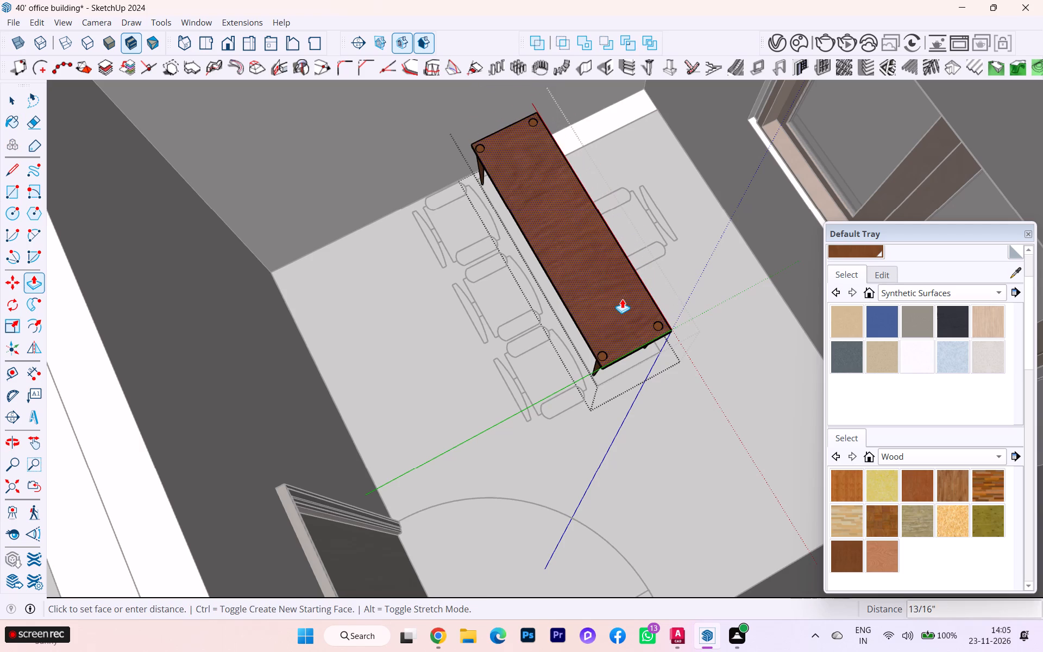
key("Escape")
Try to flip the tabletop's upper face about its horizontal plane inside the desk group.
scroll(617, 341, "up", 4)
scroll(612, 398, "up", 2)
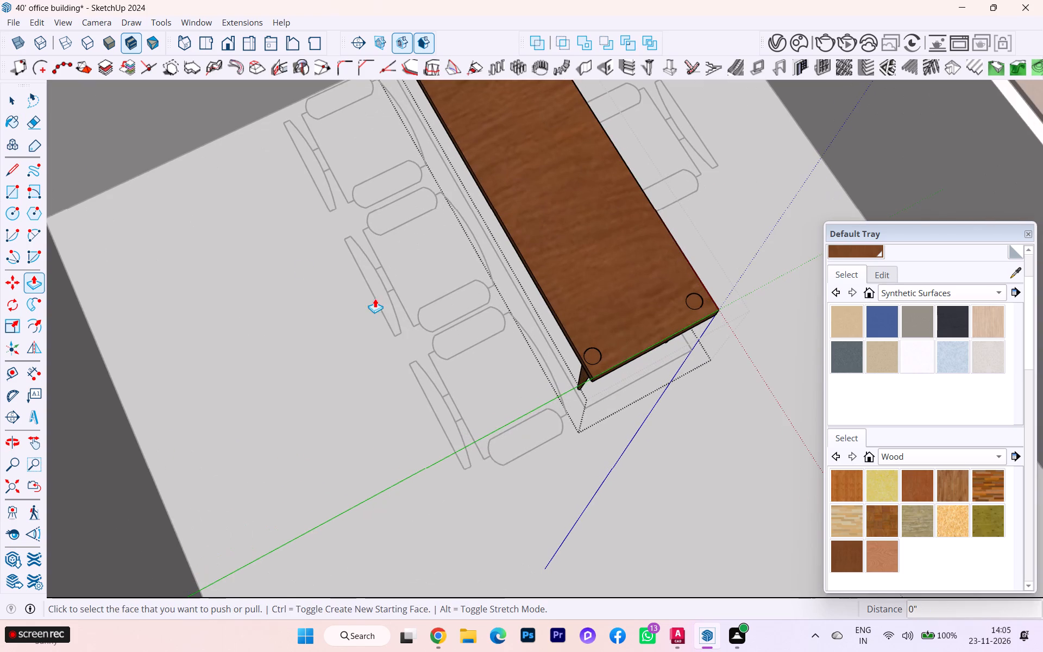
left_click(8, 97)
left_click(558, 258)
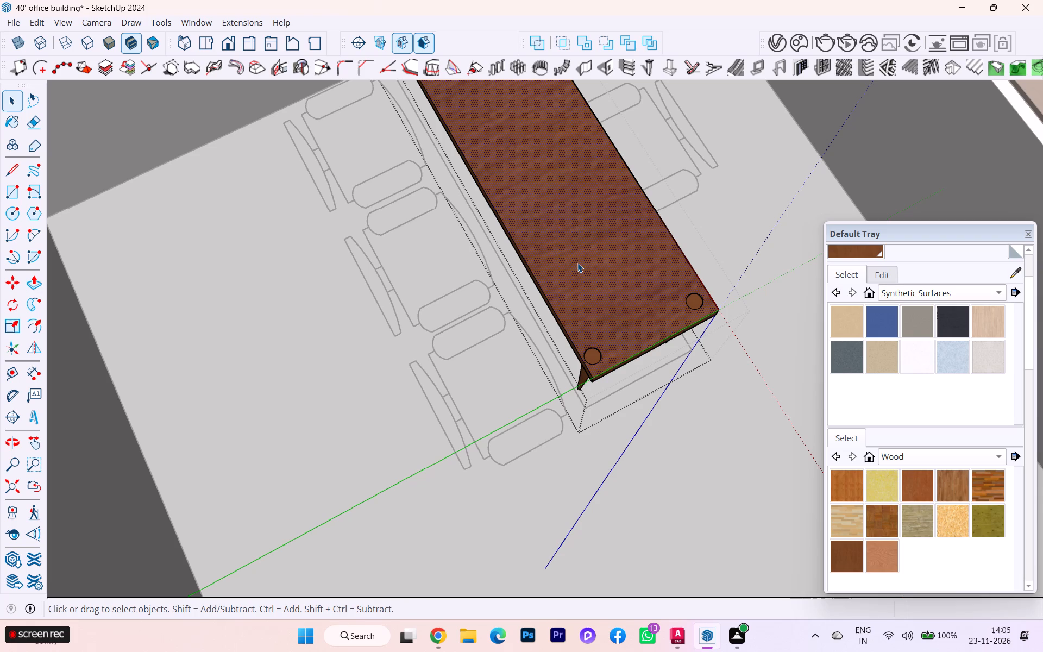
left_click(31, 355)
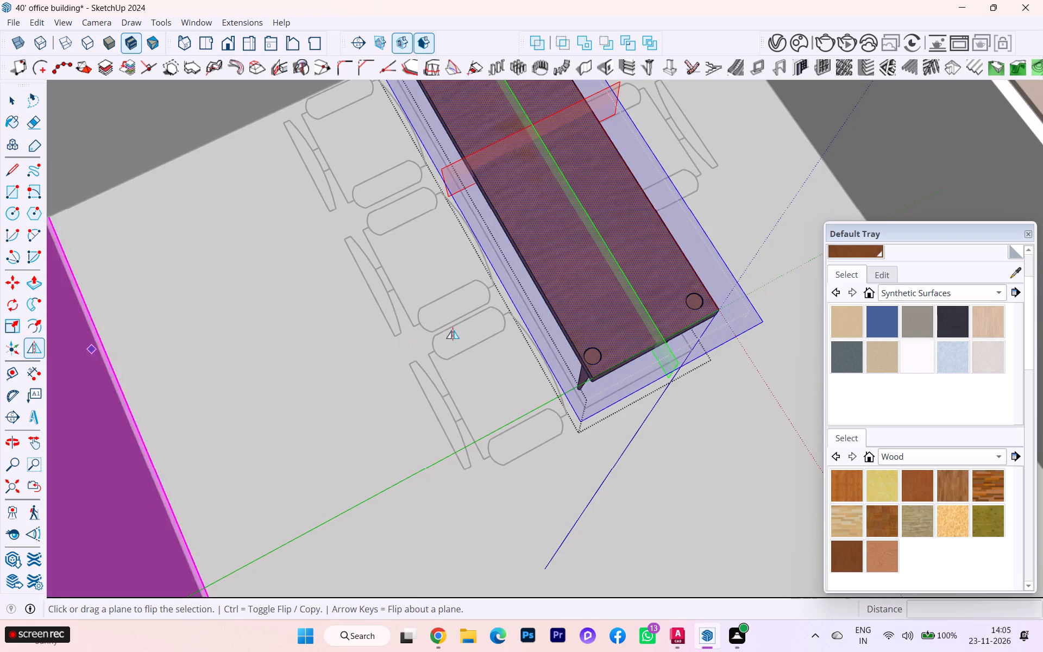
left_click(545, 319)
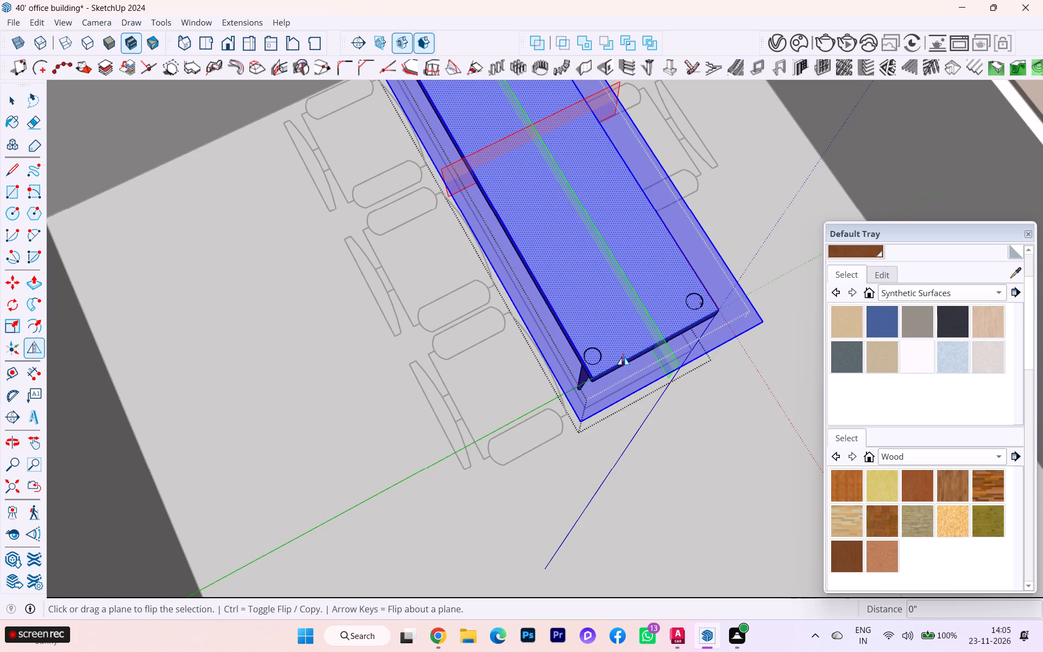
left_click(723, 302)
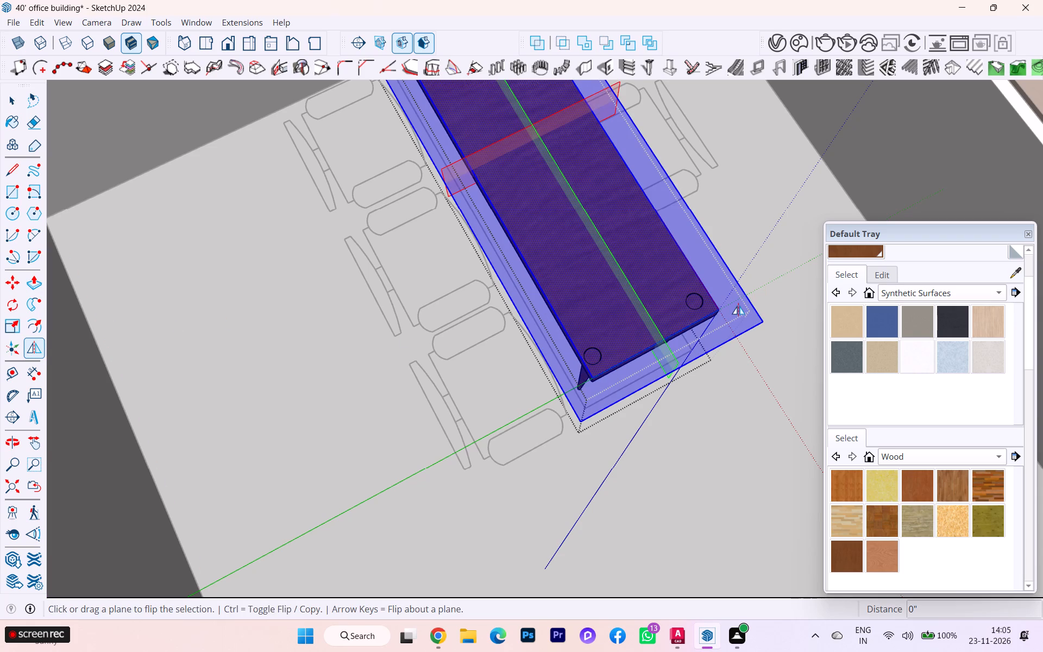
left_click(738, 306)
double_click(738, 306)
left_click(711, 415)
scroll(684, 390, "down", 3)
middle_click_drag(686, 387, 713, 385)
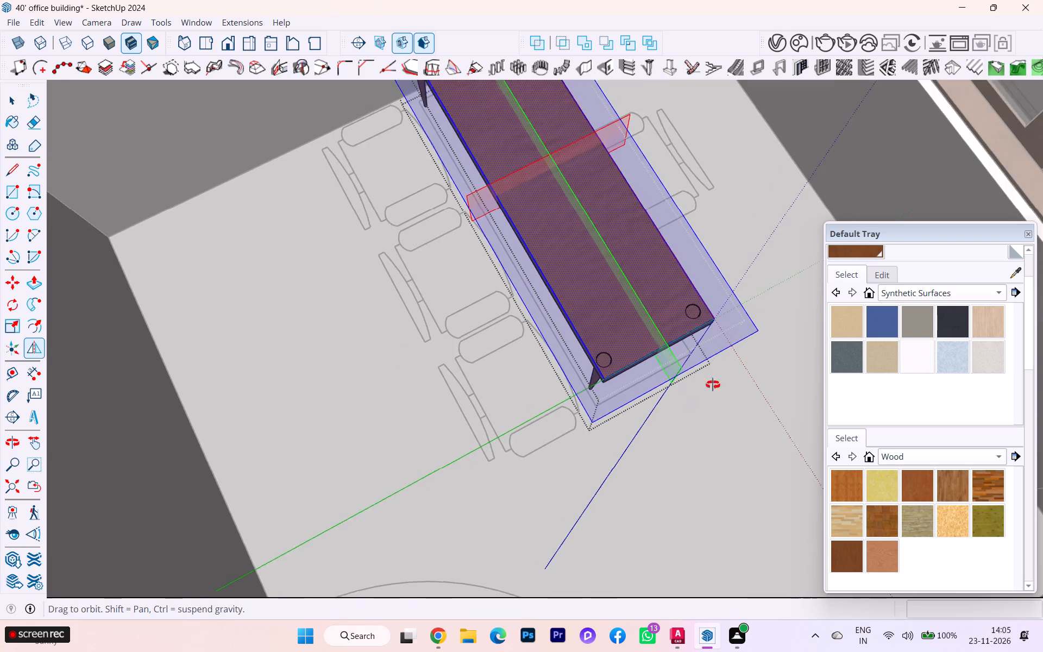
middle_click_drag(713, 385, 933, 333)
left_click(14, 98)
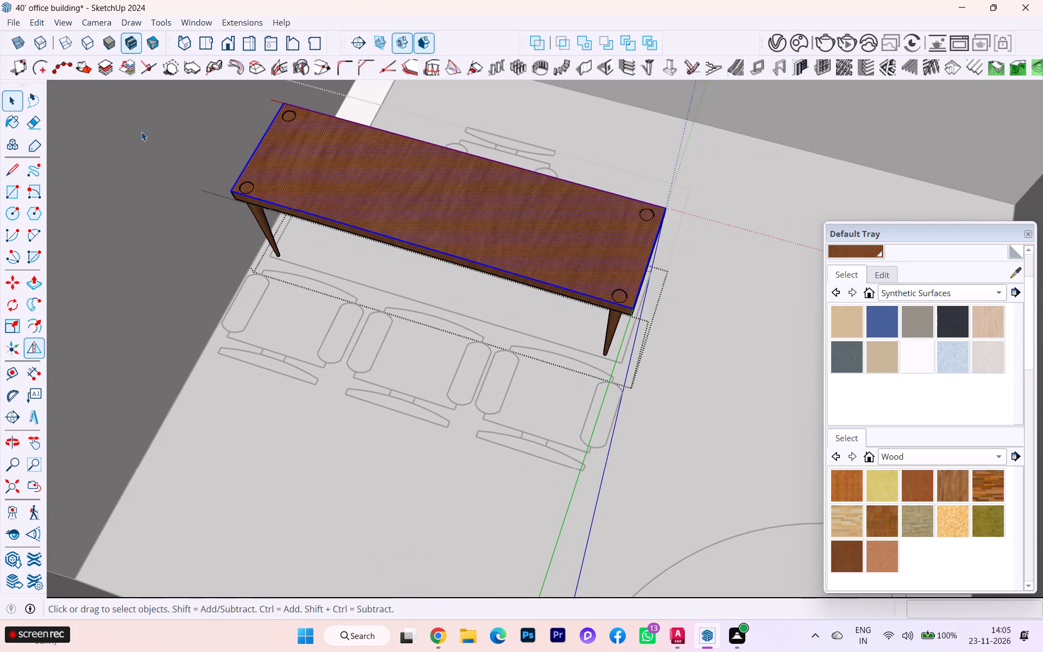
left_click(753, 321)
Inside the desk group, push the round top face of one chair-side corner leg down 3 1/4" below the tabletop surface.
scroll(656, 297, "down", 1)
middle_click_drag(656, 297, 652, 396)
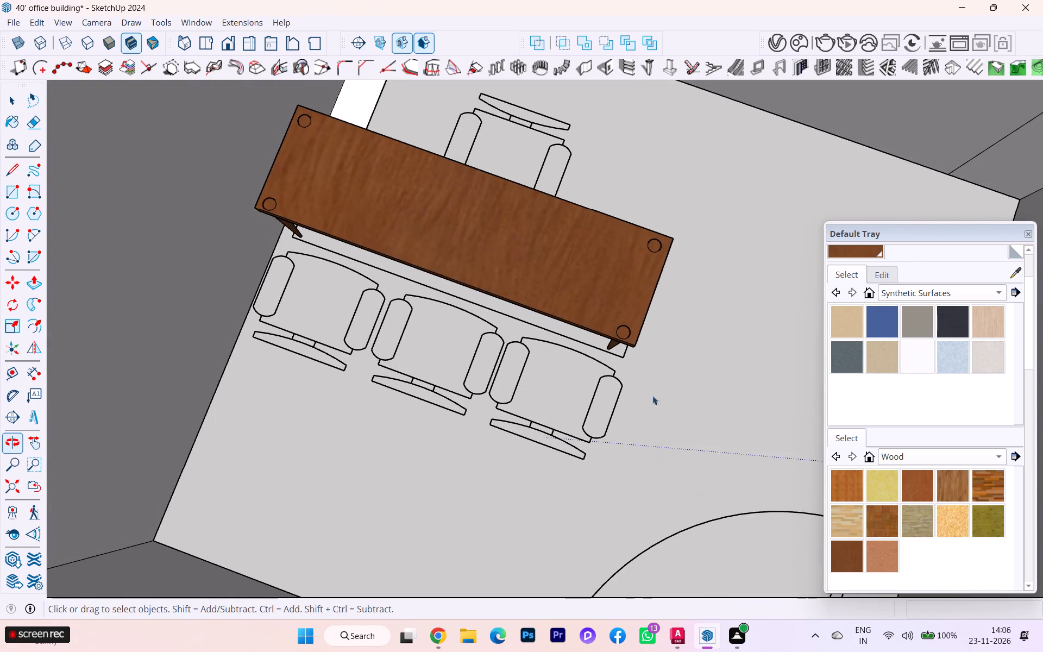
middle_click_drag(652, 396, 652, 402)
scroll(616, 278, "down", 1)
middle_click_drag(612, 279, 435, 272)
left_click(589, 270)
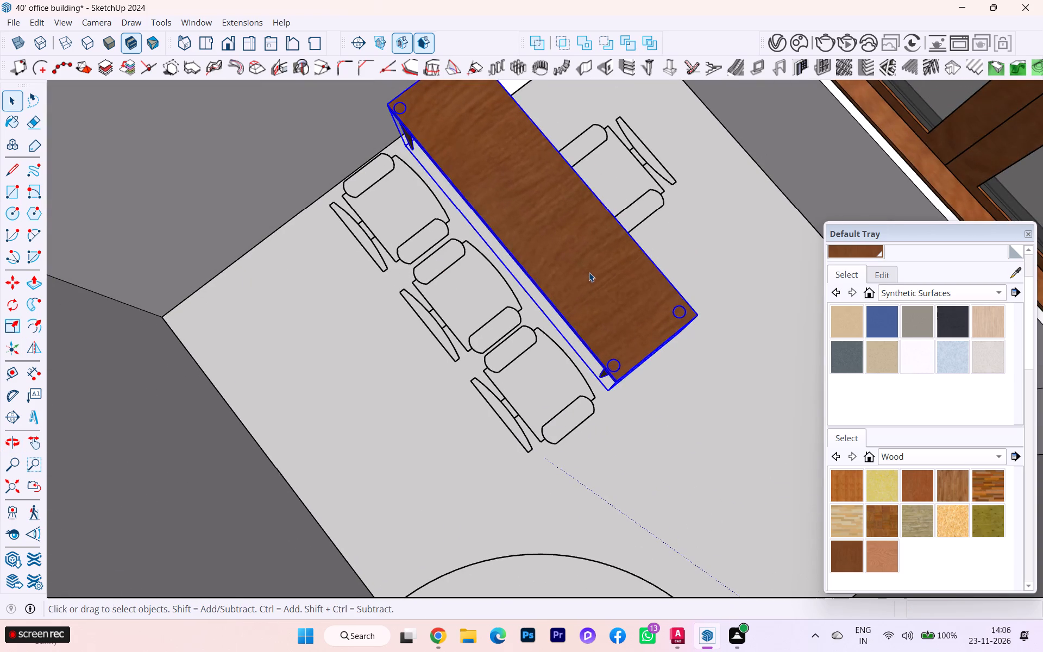
middle_click_drag(630, 278, 698, 208)
scroll(671, 314, "up", 5)
scroll(610, 348, "down", 1)
scroll(610, 348, "up", 3)
scroll(610, 348, "down", 2)
scroll(610, 348, "up", 1)
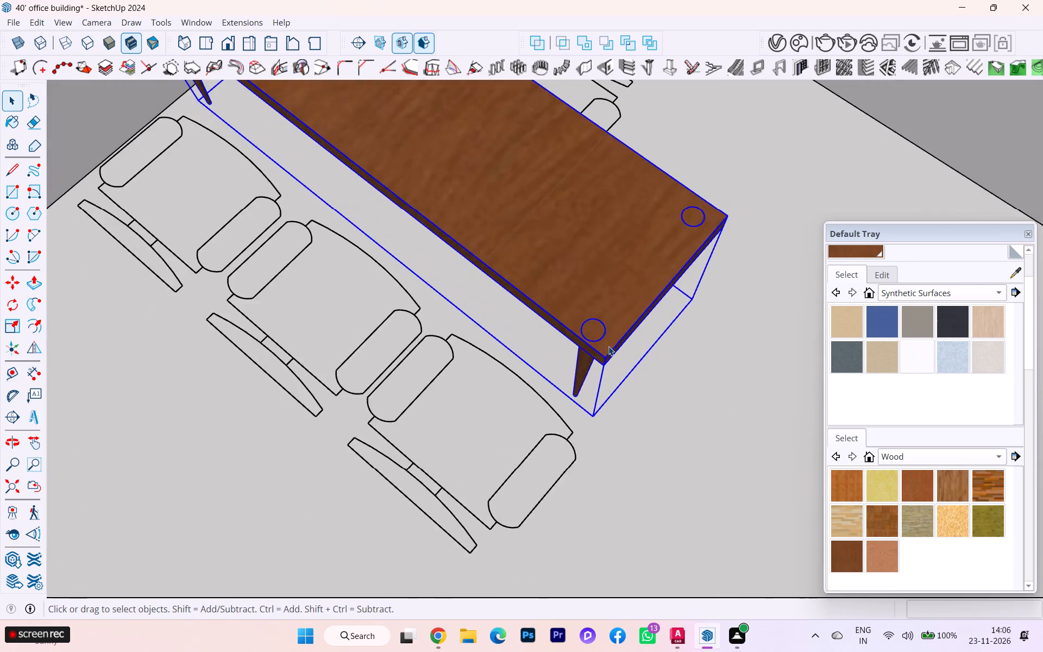
scroll(608, 346, "up", 5)
double_click(585, 330)
left_click(587, 328)
double_click(593, 332)
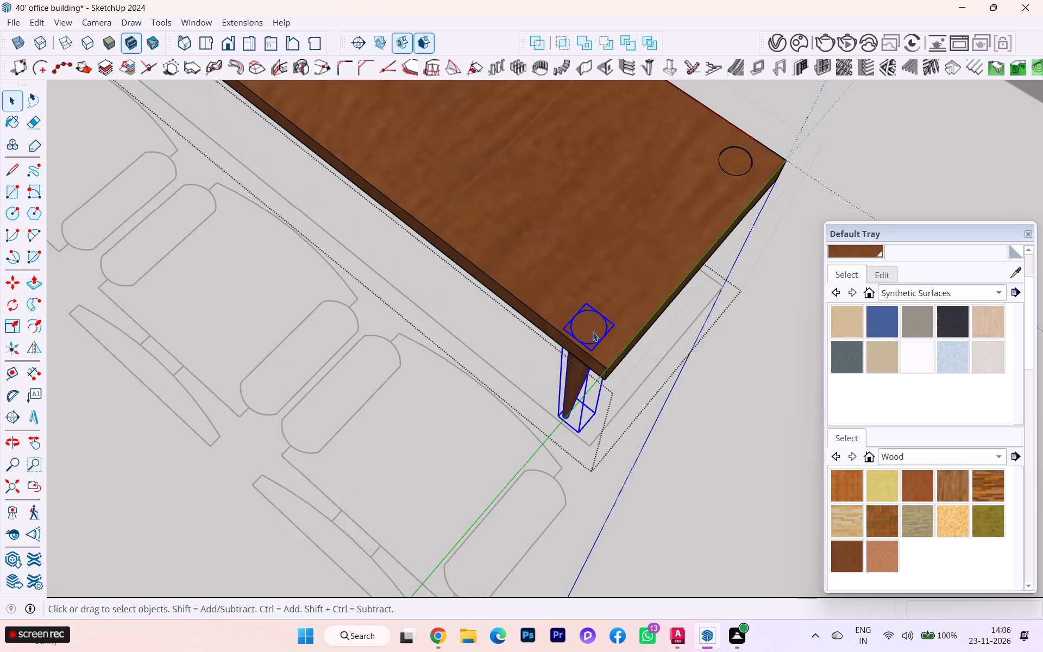
left_click(596, 328)
key("p")
left_click(596, 327)
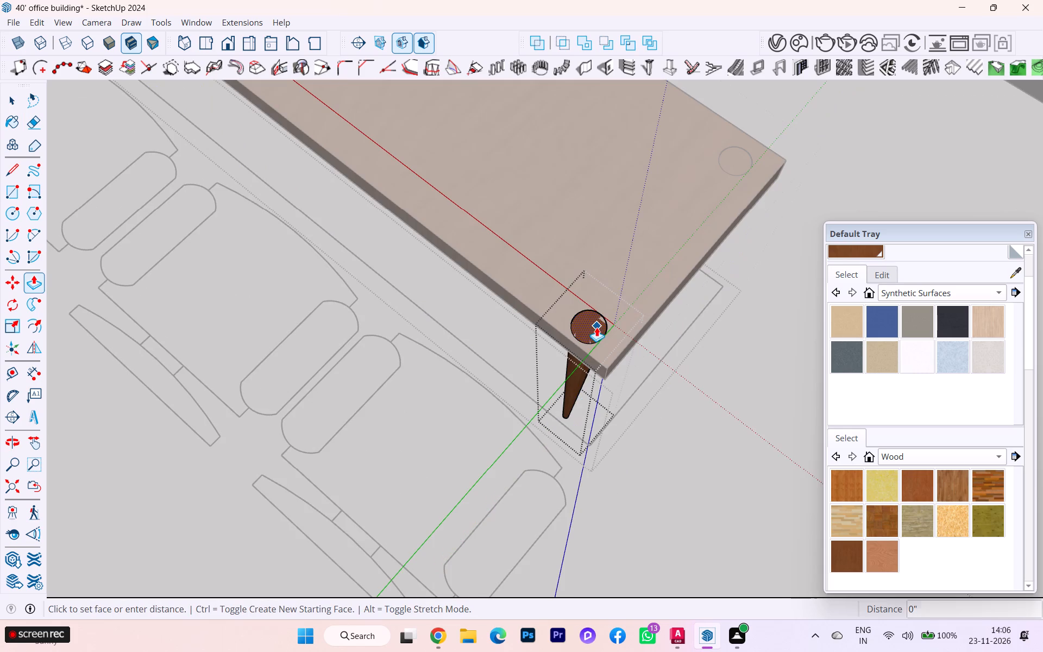
left_click(583, 356)
scroll(595, 343, "up", 6)
scroll(596, 342, "down", 2)
scroll(596, 342, "up", 3)
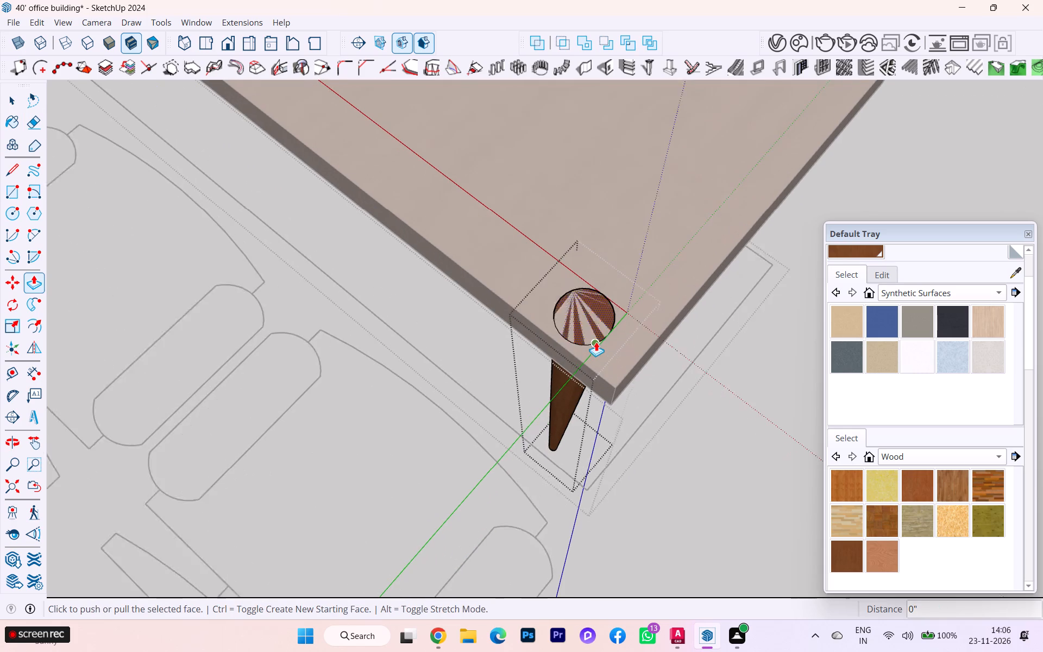
scroll(574, 381, "up", 1)
left_click(586, 305)
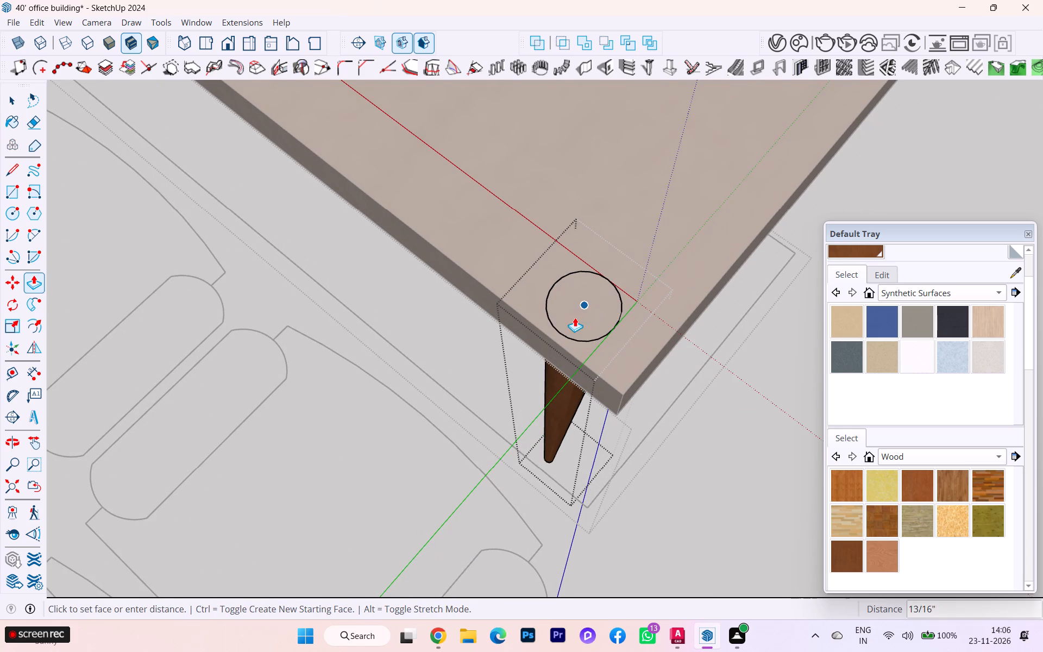
left_click(570, 347)
middle_click_drag(624, 329, 810, 308)
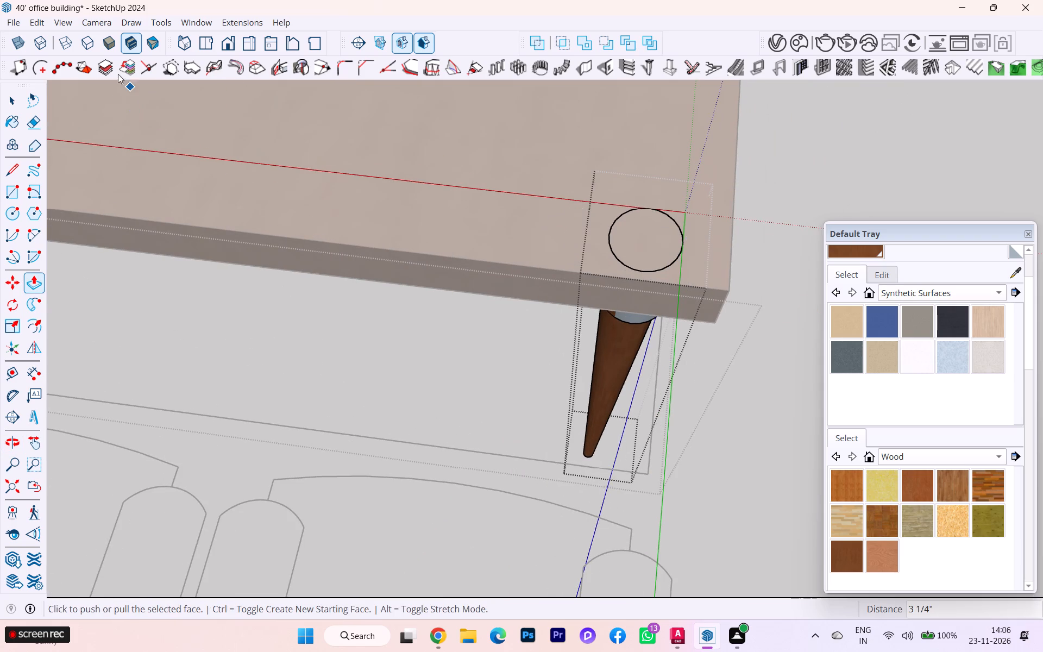
left_click(0, 104)
left_click(7, 99)
left_click(795, 196)
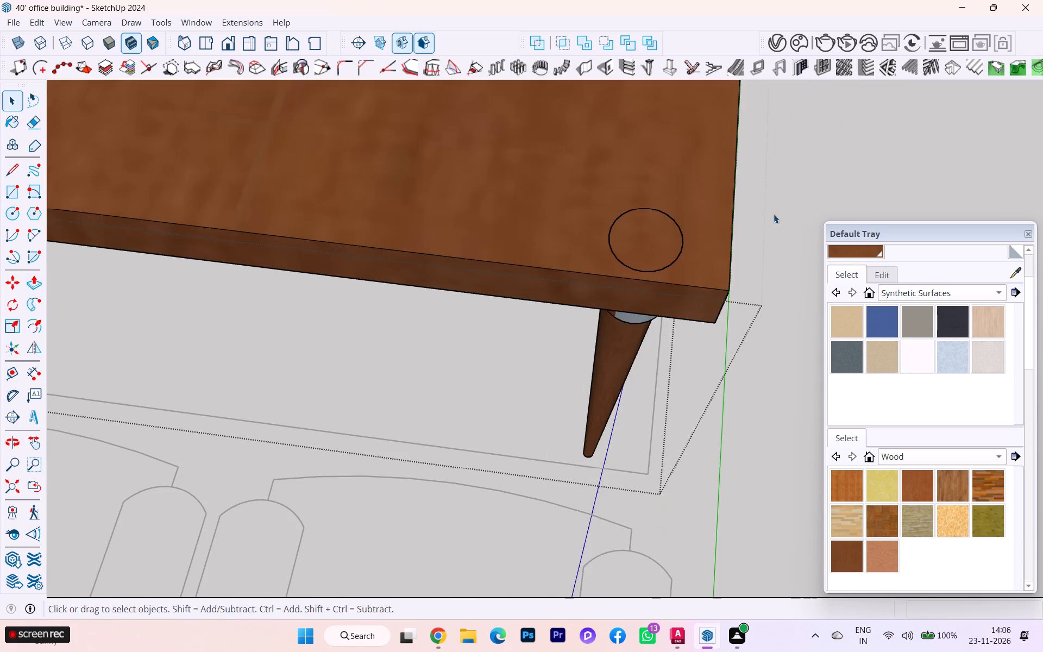
Flip the entire tabletop slab about its horizontal plane, without the legs, and close the desk group.
scroll(755, 229, "down", 1)
middle_click_drag(754, 228, 751, 178)
left_click(623, 195)
triple_click(603, 218)
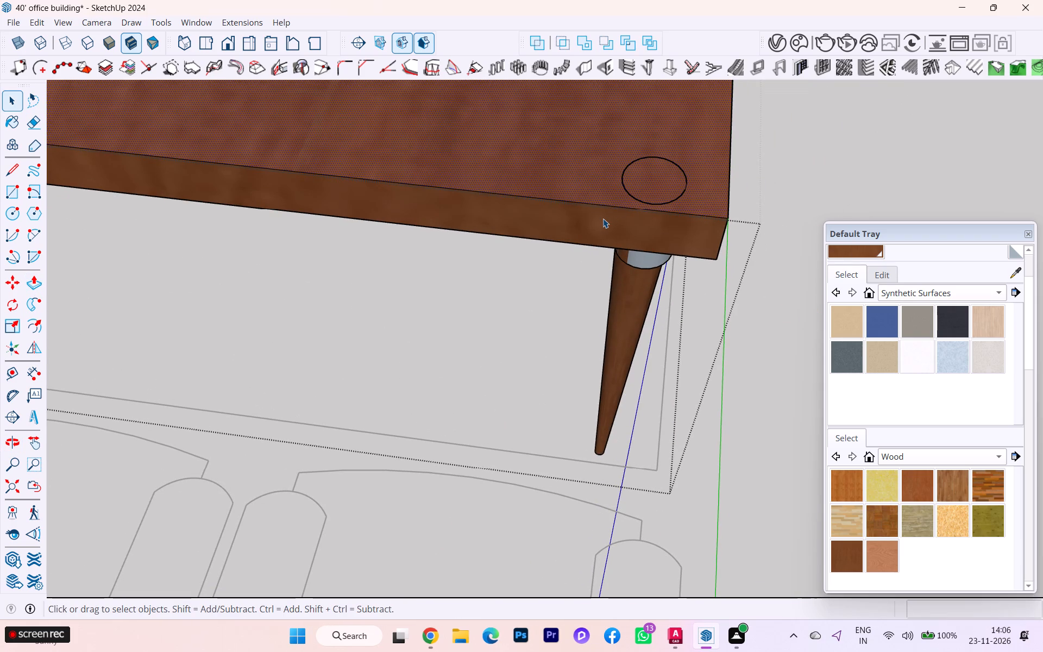
scroll(611, 229, "down", 2)
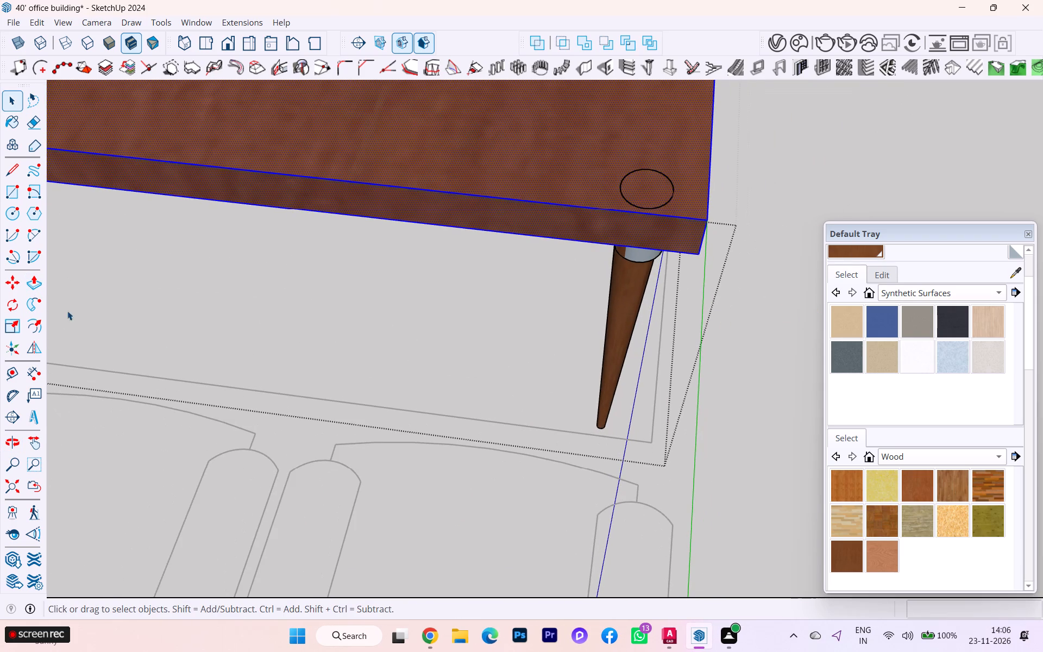
left_click(39, 345)
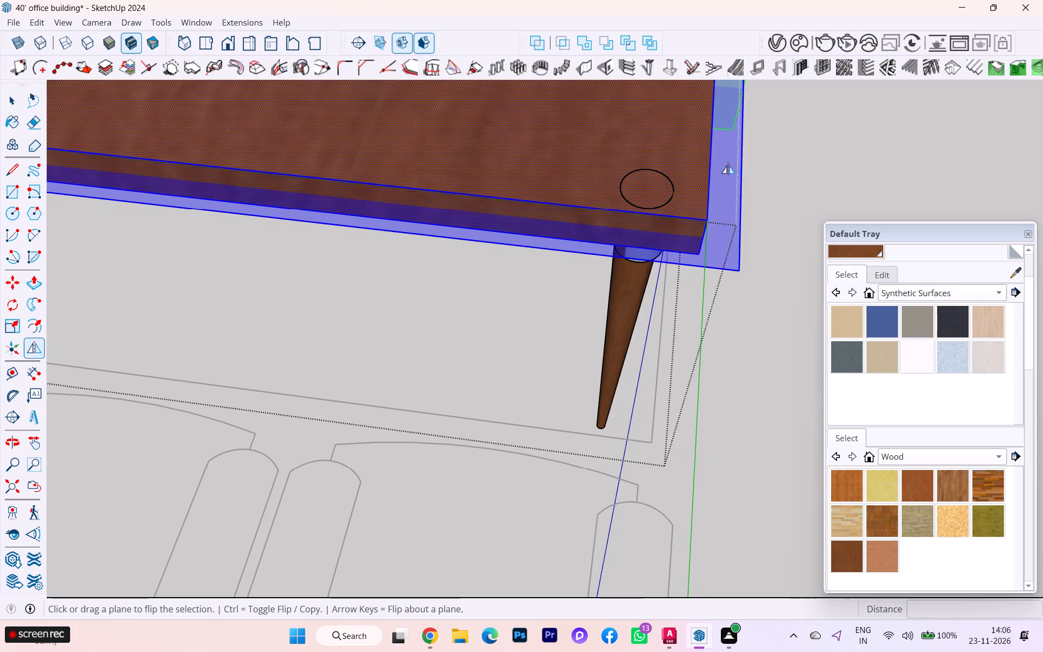
left_click(737, 166)
scroll(713, 214, "down", 2)
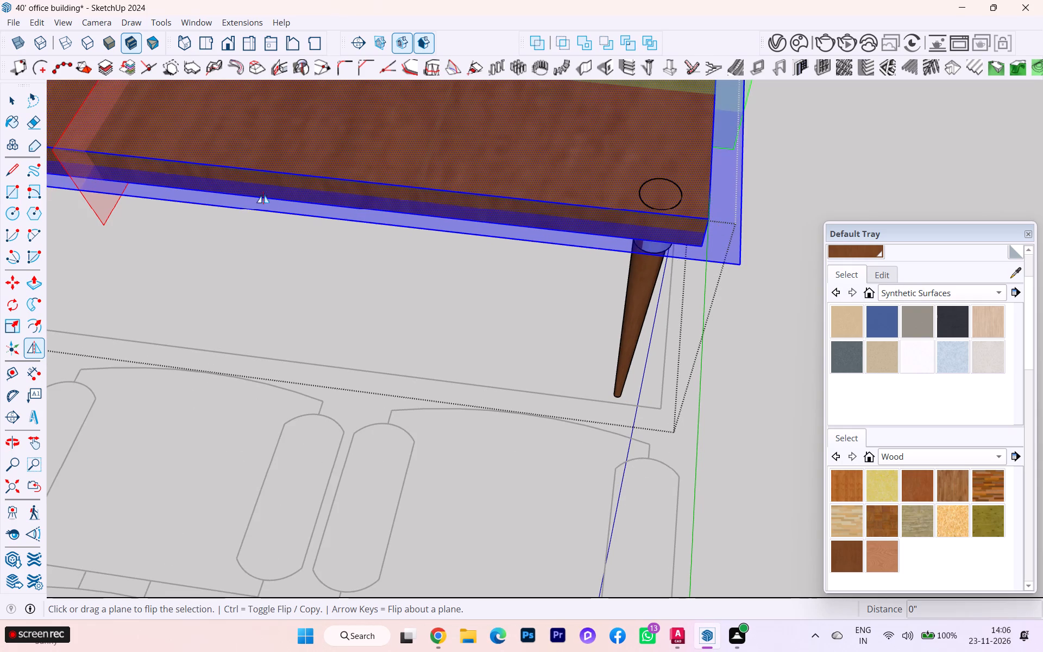
left_click(14, 105)
left_click(860, 134)
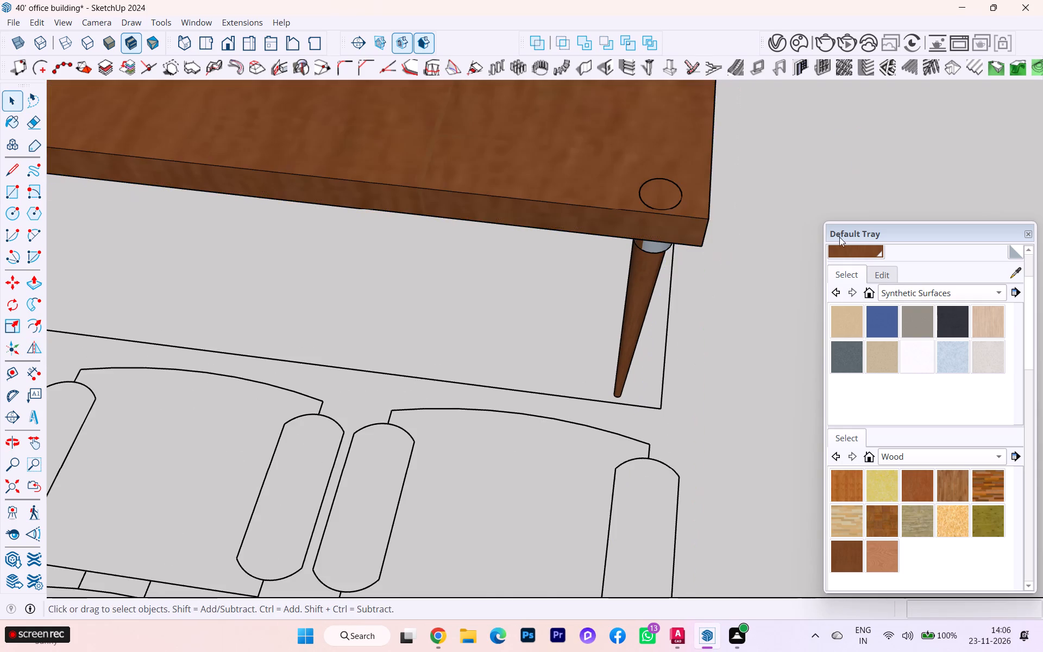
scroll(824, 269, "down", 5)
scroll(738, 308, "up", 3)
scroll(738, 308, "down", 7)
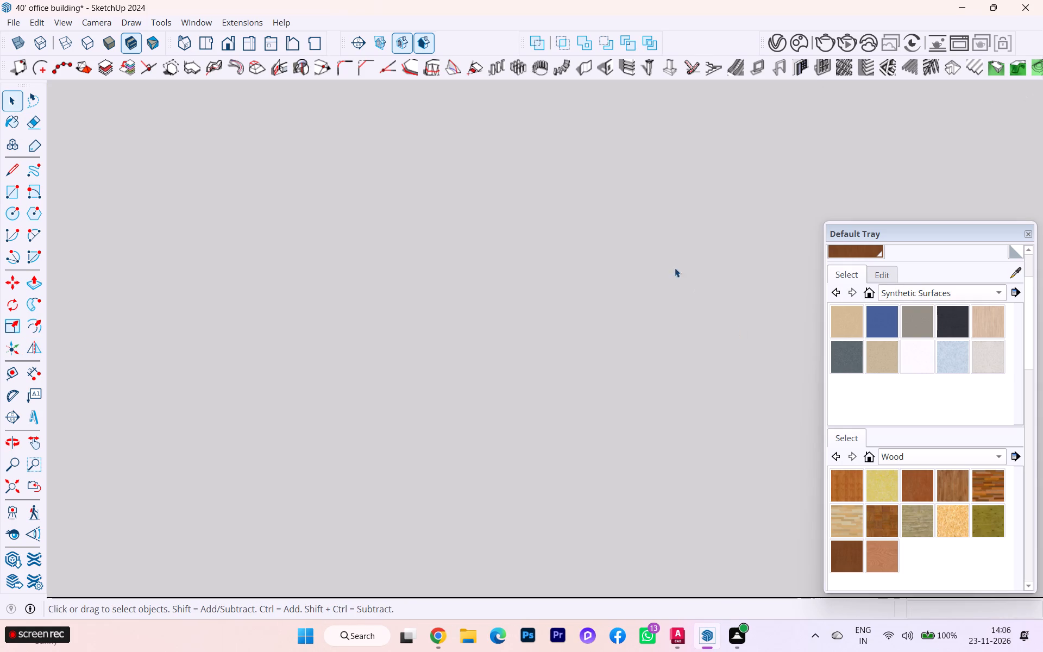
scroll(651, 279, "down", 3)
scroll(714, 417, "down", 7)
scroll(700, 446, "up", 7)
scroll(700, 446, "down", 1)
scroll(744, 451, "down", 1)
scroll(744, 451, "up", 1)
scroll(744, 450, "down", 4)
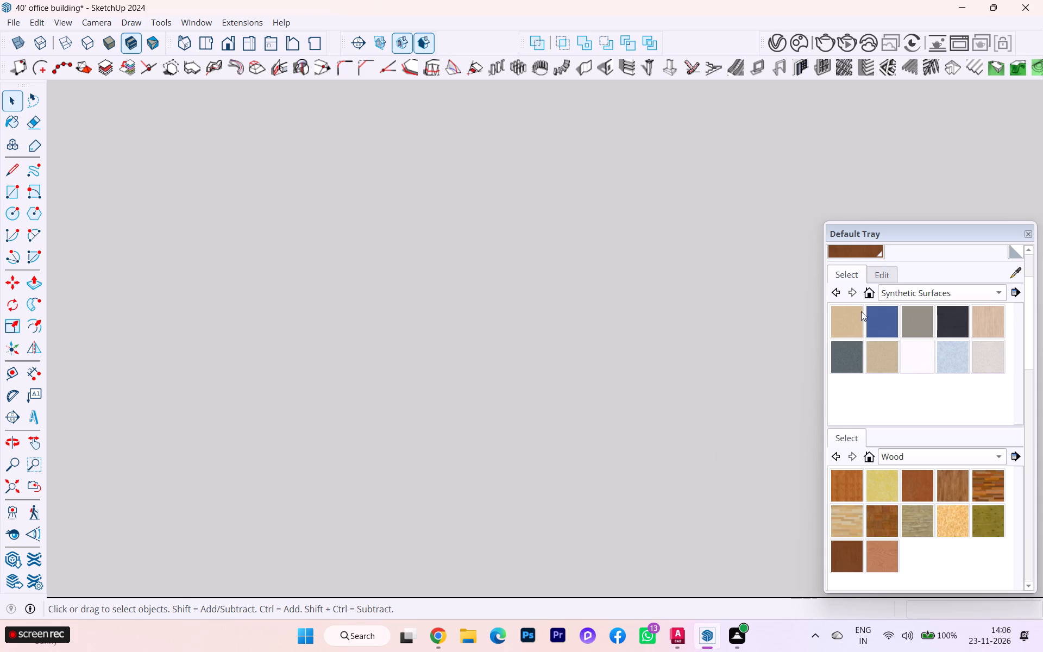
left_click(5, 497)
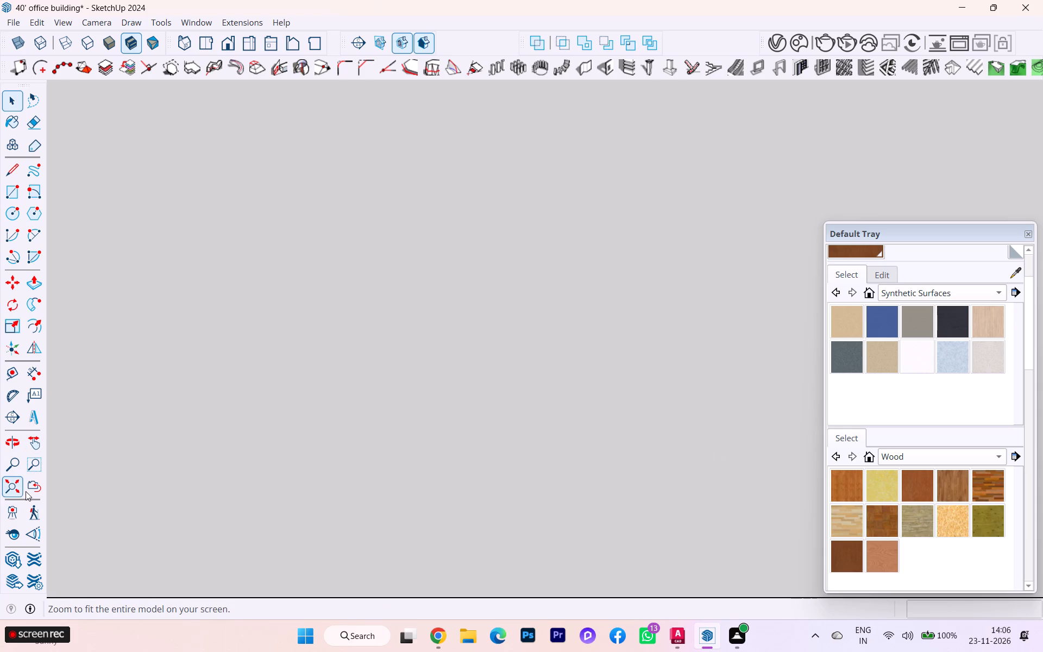
Delete the brown wooden desk from the H.R room, leaving the floor-plan outline of the table and chairs.
left_click(9, 487)
scroll(447, 405, "down", 2)
middle_click_drag(447, 440, 451, 564)
scroll(564, 381, "down", 2)
scroll(519, 450, "up", 3)
scroll(685, 455, "down", 4)
scroll(554, 405, "down", 3)
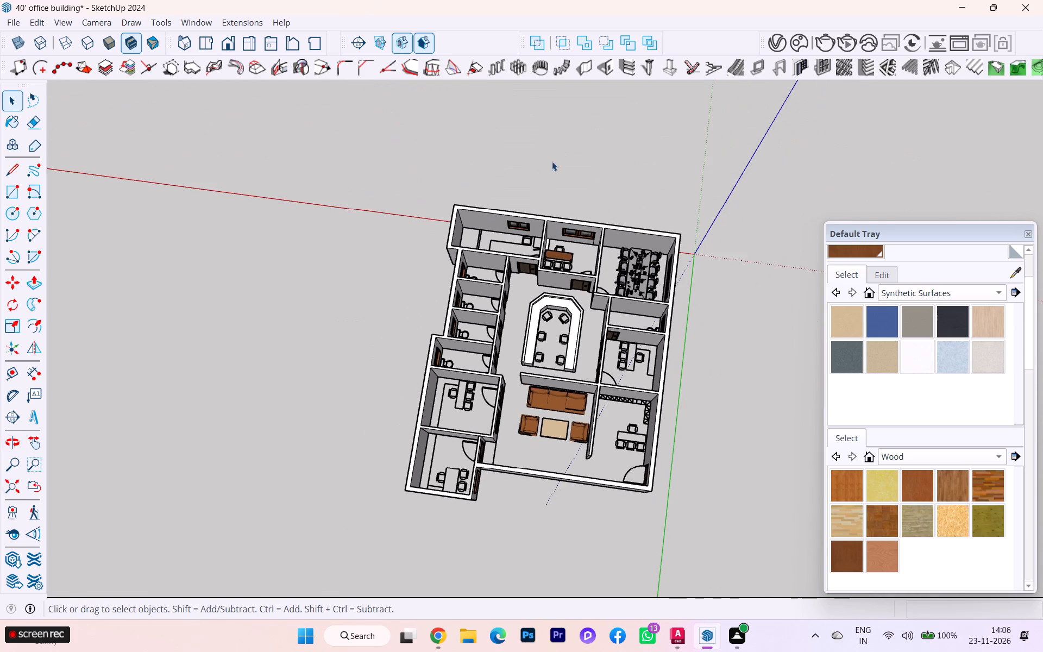
scroll(521, 246, "up", 4)
scroll(575, 242, "up", 3)
scroll(576, 243, "down", 1)
scroll(579, 246, "up", 5)
scroll(617, 247, "down", 3)
scroll(617, 247, "up", 1)
scroll(617, 247, "down", 1)
scroll(617, 247, "up", 9)
scroll(587, 280, "down", 5)
scroll(587, 280, "up", 2)
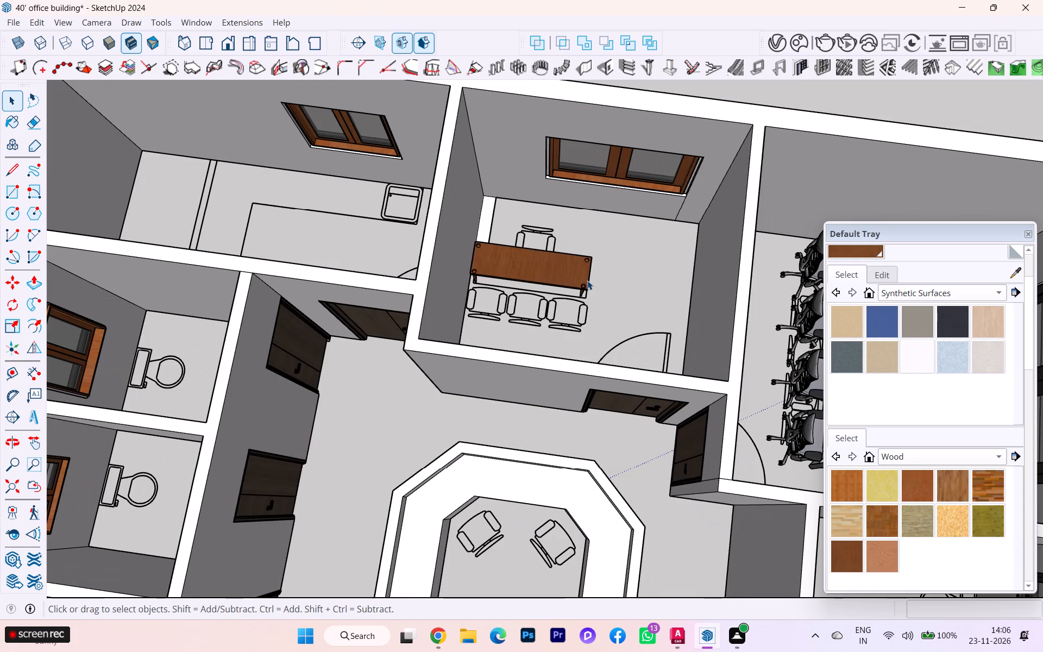
left_click(583, 283)
key("Delete")
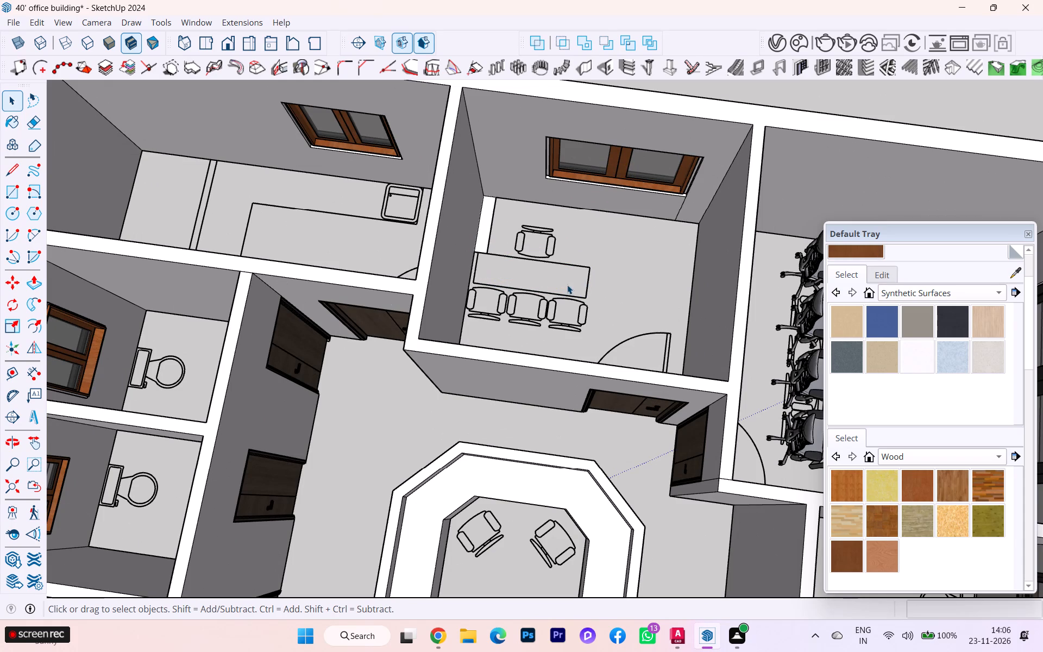
Measure the length and depth of the table outline on the H.R room floor.
left_click(39, 367)
scroll(546, 278, "up", 5)
left_click(448, 286)
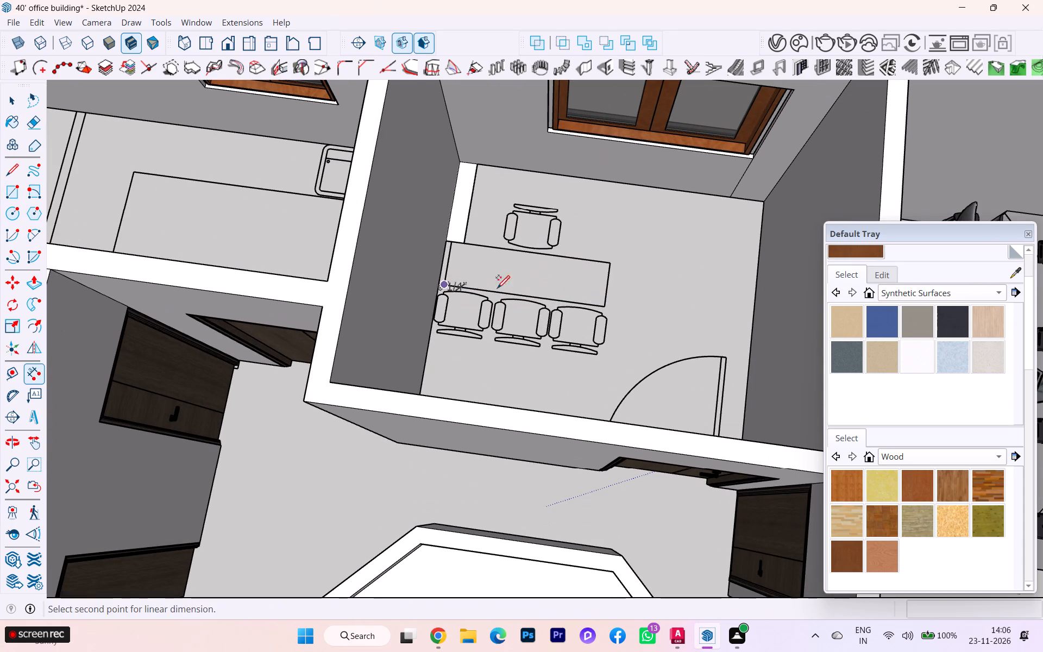
left_click(606, 305)
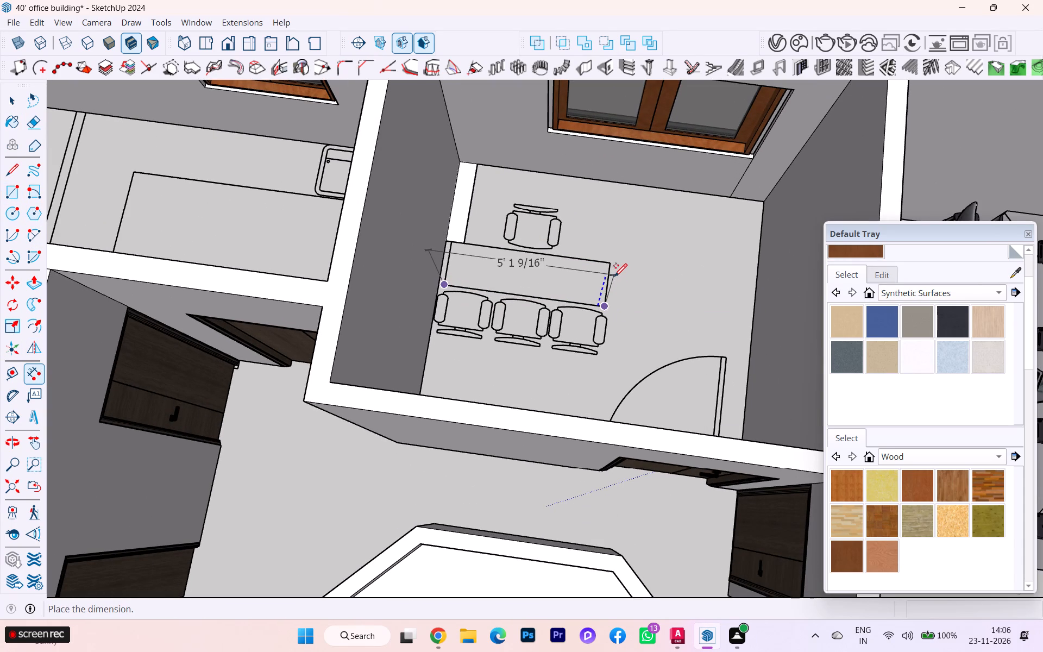
key("Escape")
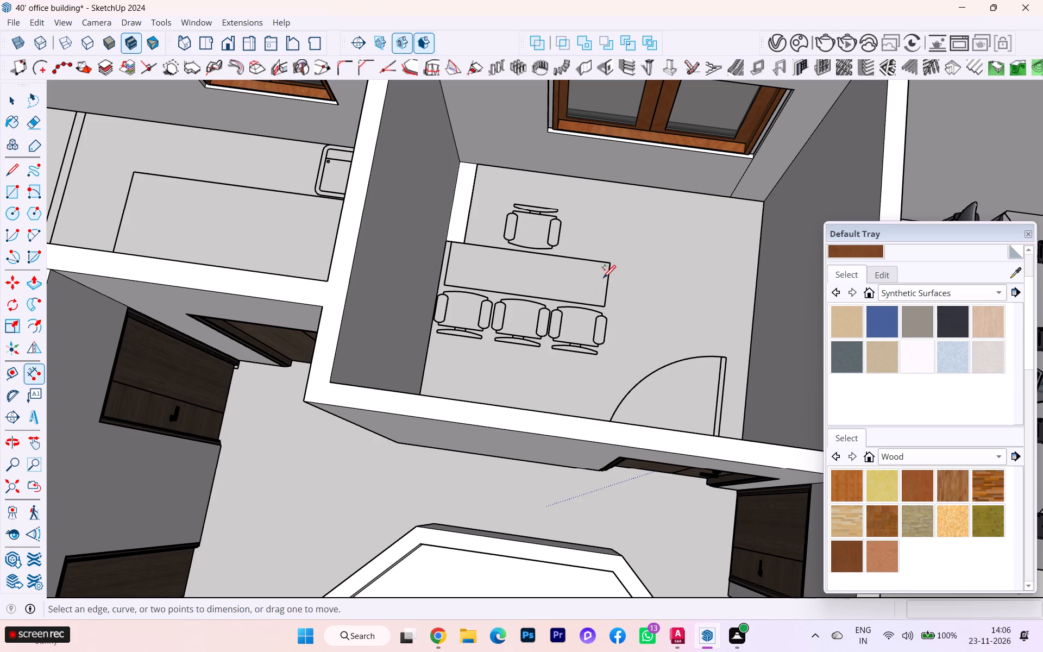
left_click(601, 308)
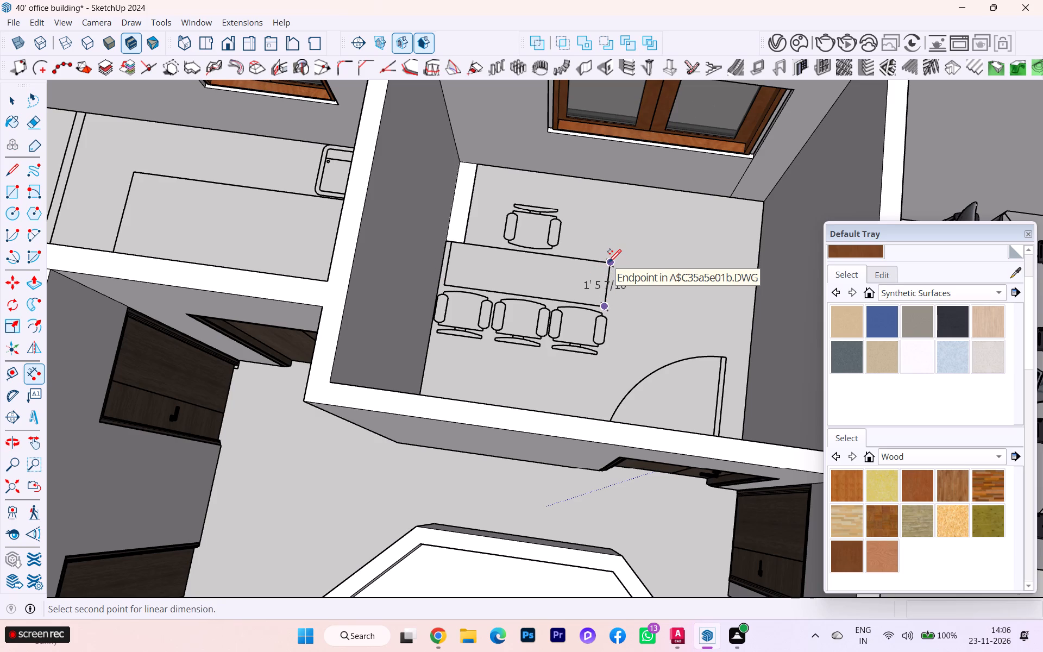
key("grave")
scroll(692, 294, "down", 3)
scroll(692, 294, "up", 1)
scroll(692, 294, "down", 1)
key("grave")
key("grave")
scroll(695, 310, "down", 4)
scroll(698, 309, "up", 5)
scroll(706, 310, "down", 1)
key("grave")
key("Escape")
Draw a 5' by 1' rectangle on the open ground outside the building, beside the kitchen and toilet rooms.
scroll(665, 338, "down", 5)
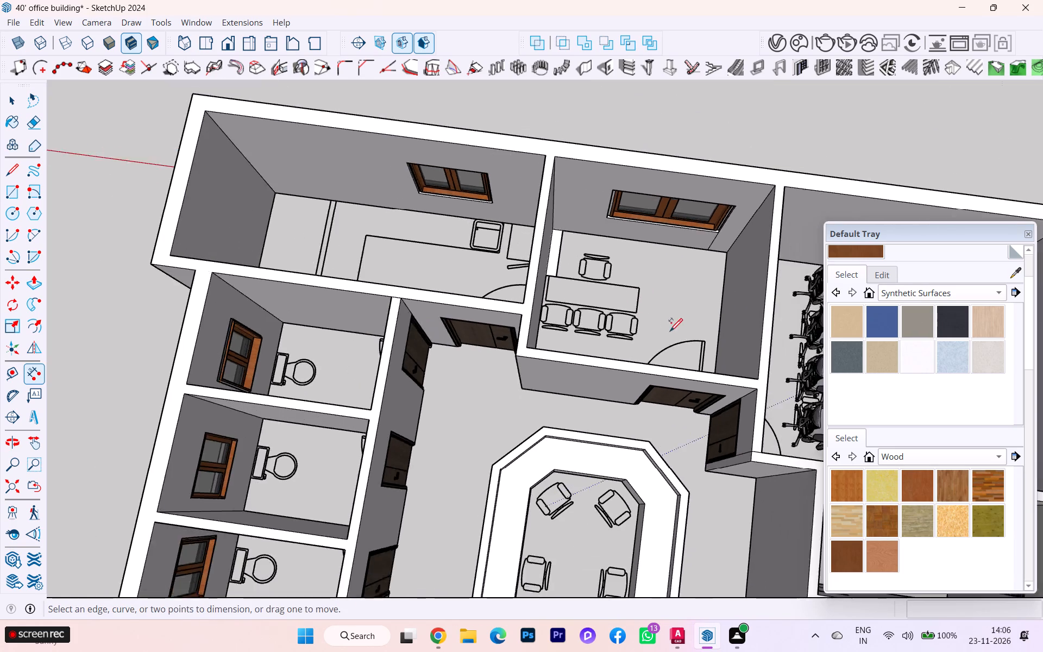
scroll(670, 330, "down", 4)
middle_click_drag(708, 337, 744, 343)
left_click(14, 190)
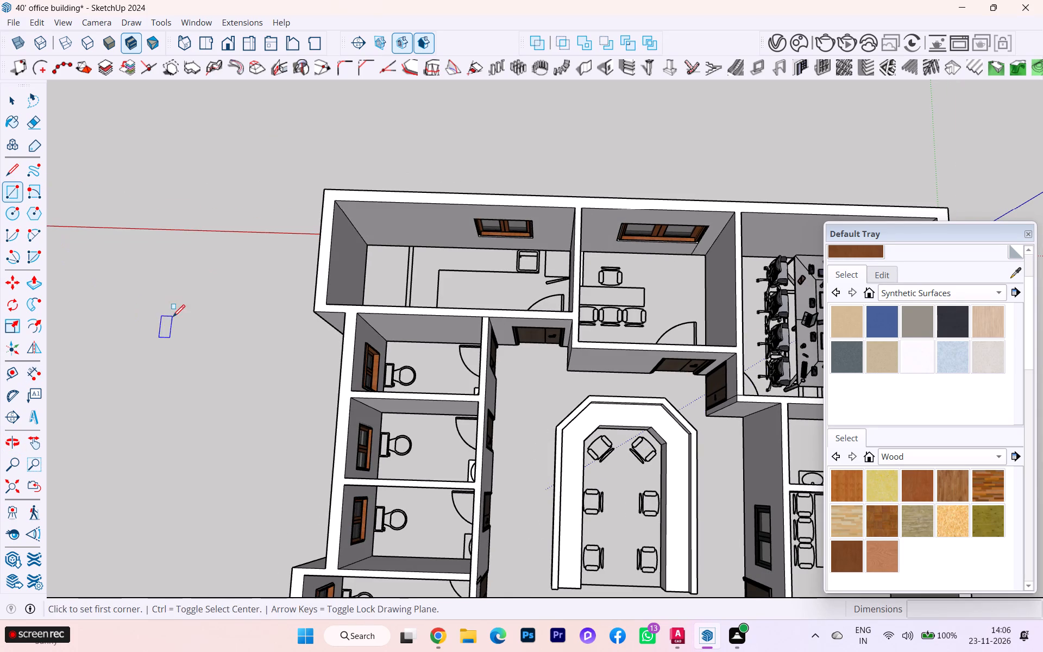
left_click(163, 309)
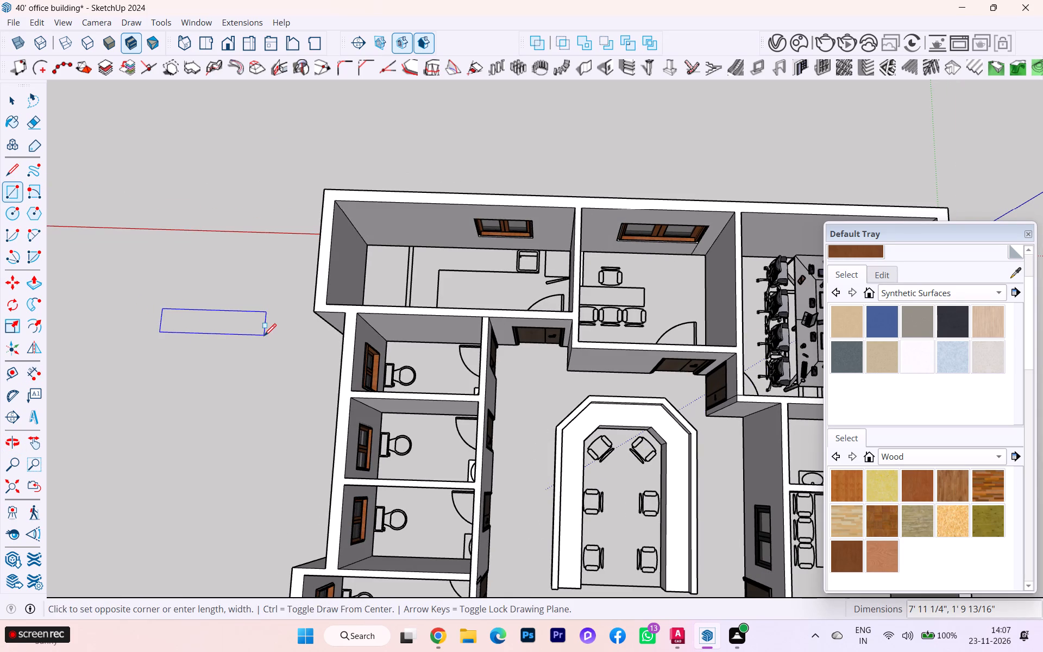
type("5'")
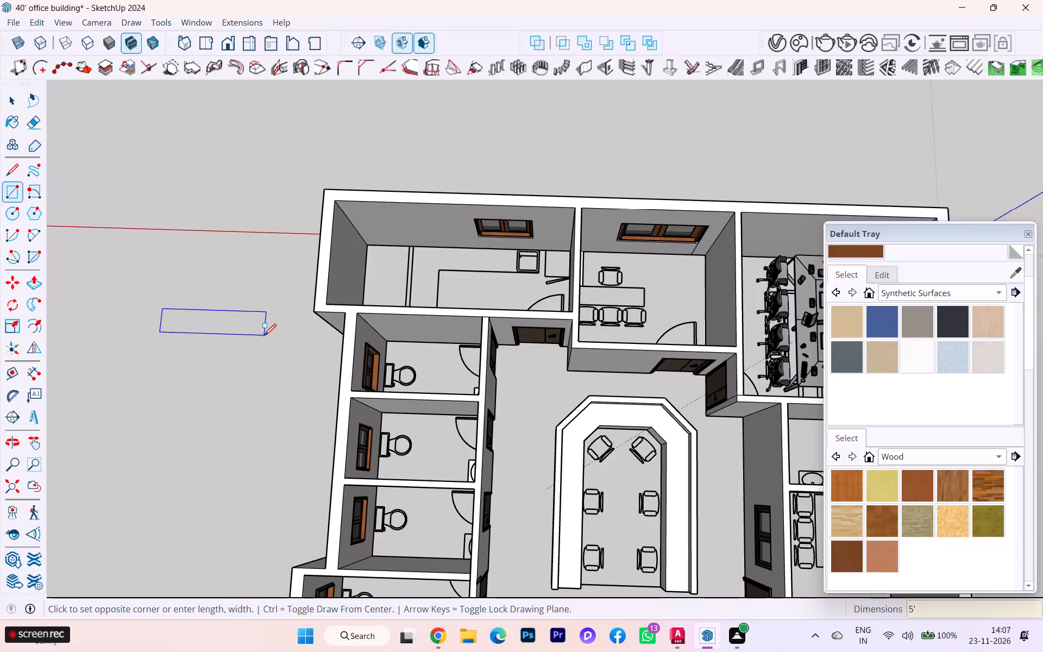
key("comma")
type("1'")
key("Return")
Push/Pull the 5' by 1' rectangle up 6" into a solid slab.
scroll(169, 310, "up", 1)
scroll(169, 310, "down", 1)
scroll(168, 310, "up", 8)
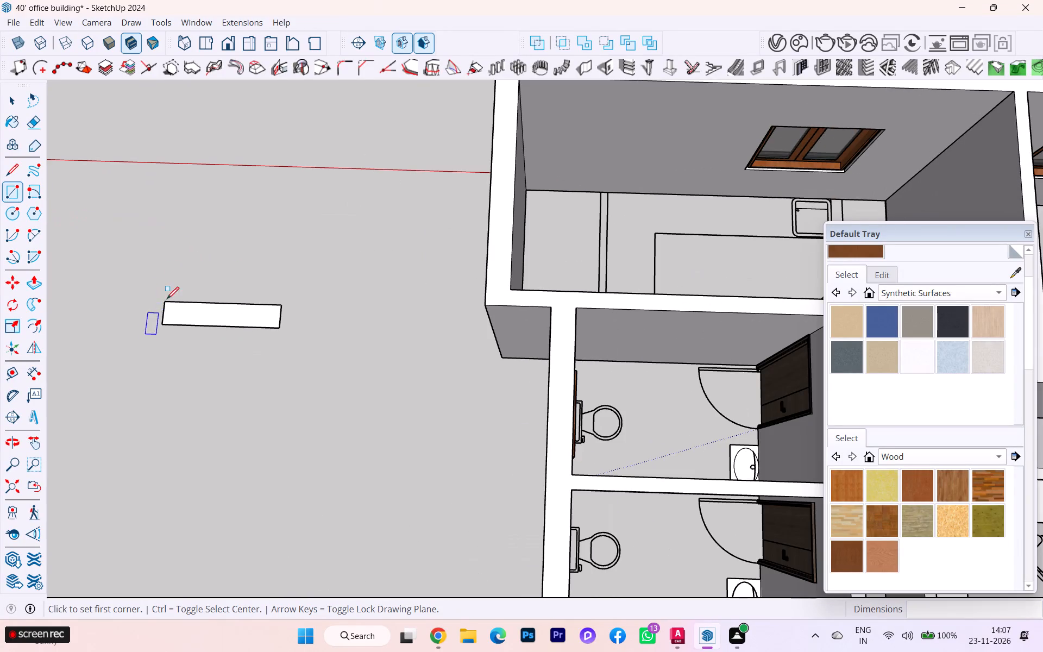
middle_click_drag(182, 226, 339, 222)
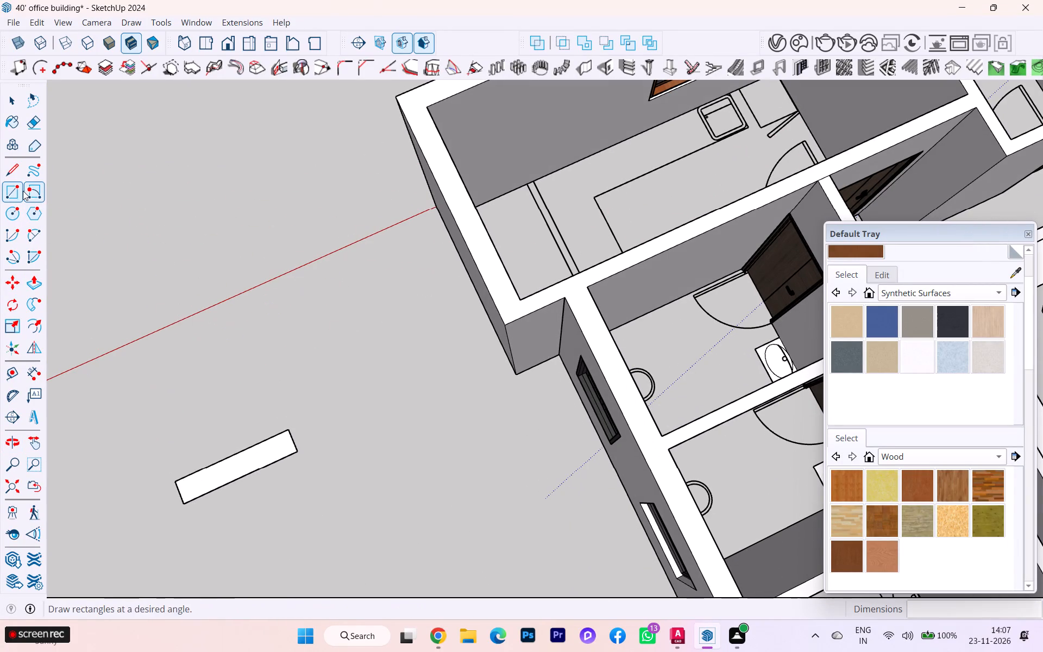
left_click(7, 97)
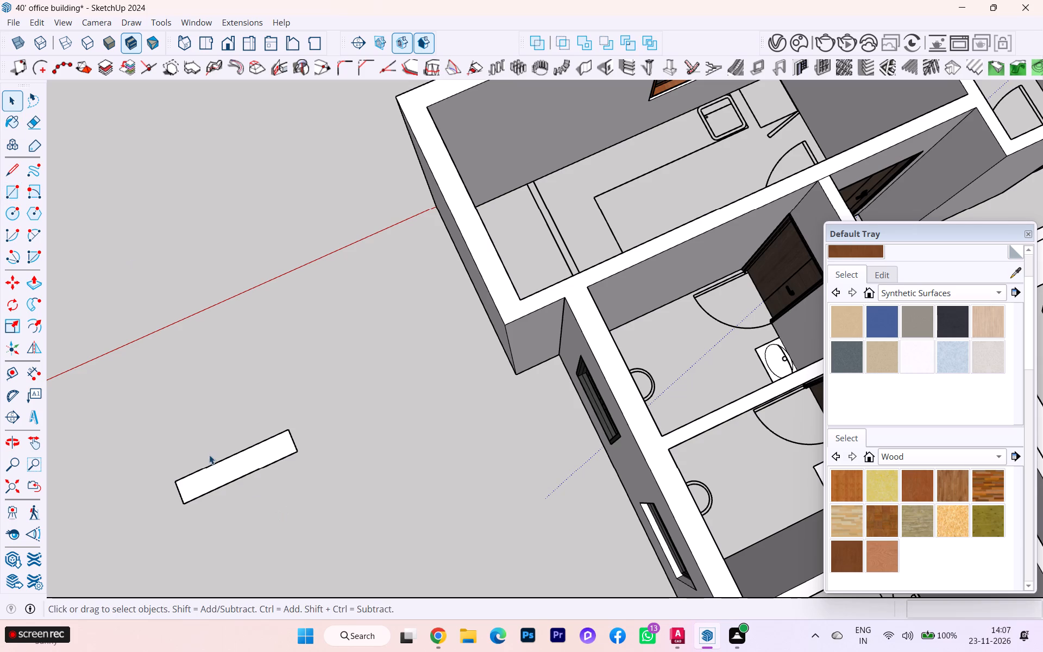
left_click(209, 455)
triple_click(212, 479)
scroll(210, 483, "up", 4)
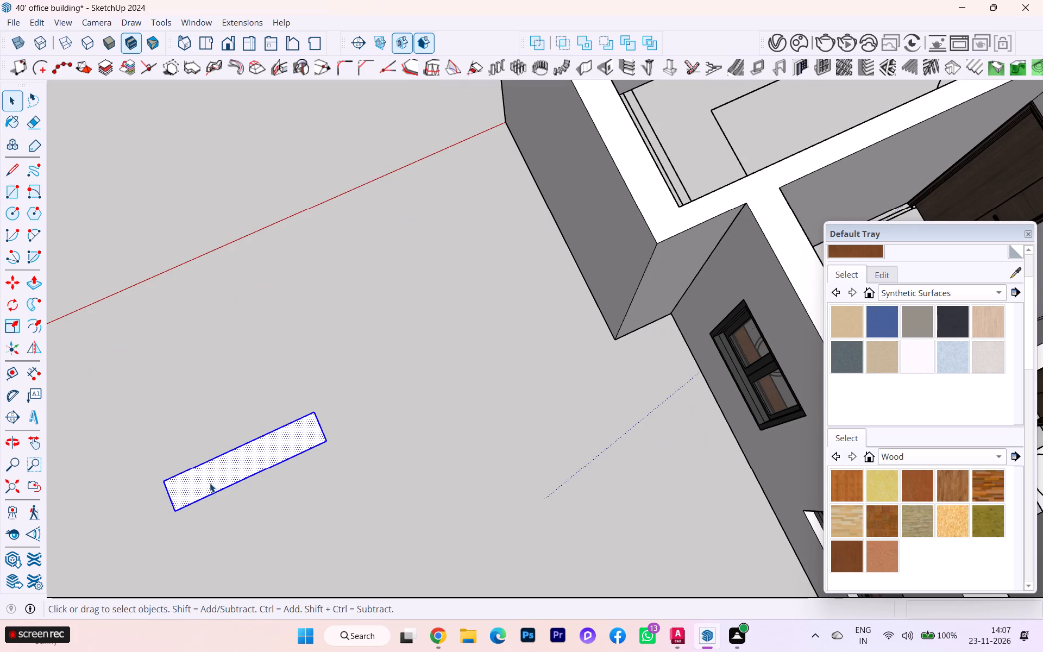
key("p")
left_click(210, 483)
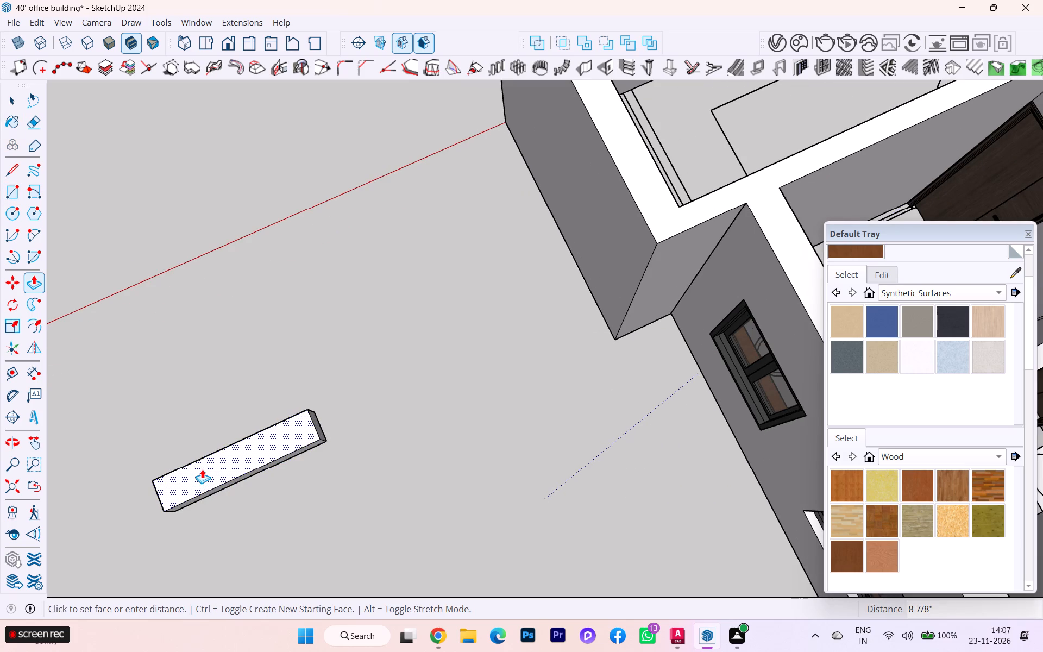
key("1")
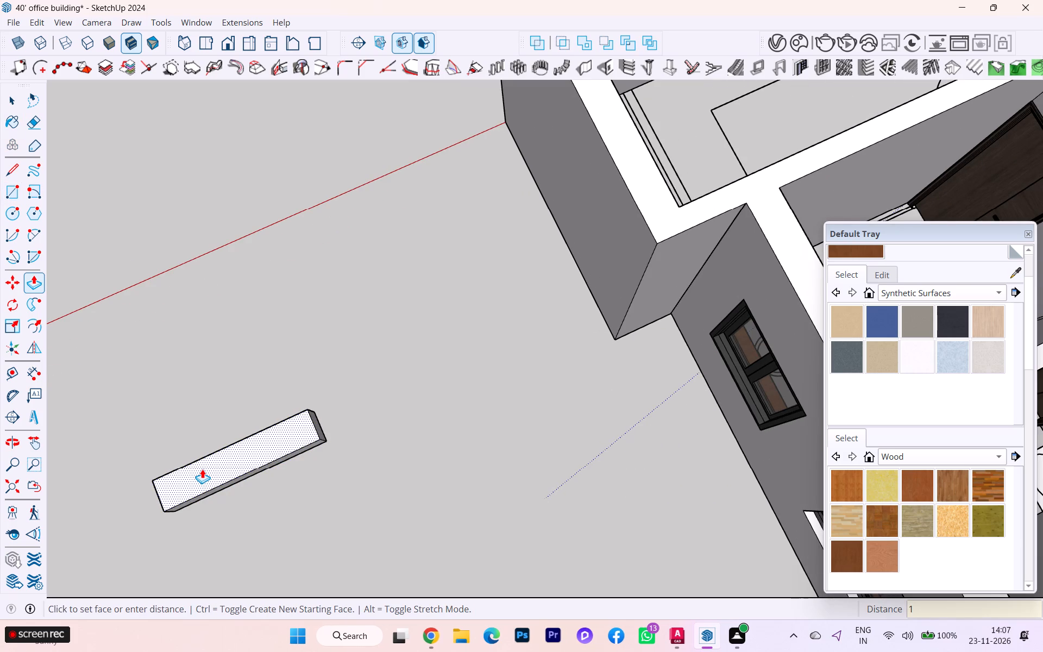
key("BackSpace")
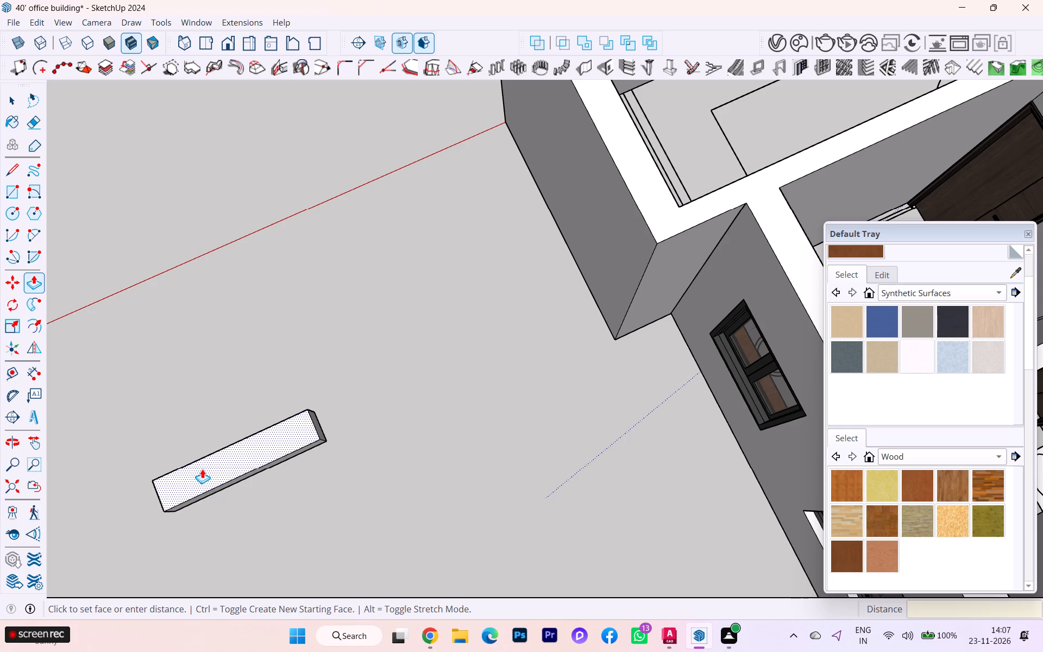
key("6")
key("Return")
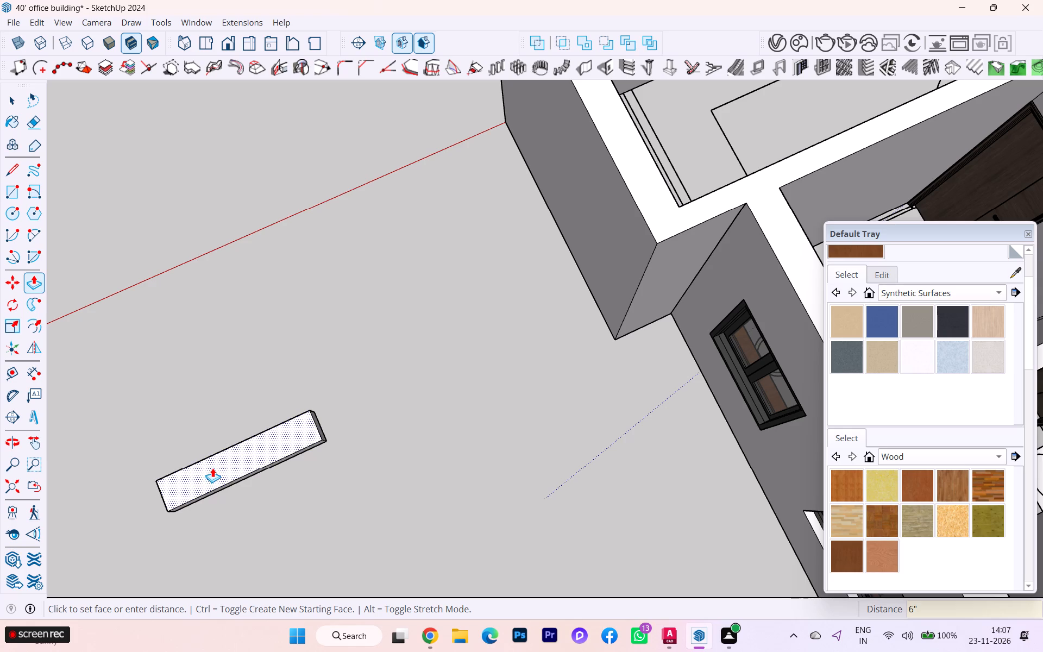
Paint the slab's upper face and long side face with the dark brown material from the Wood collection.
scroll(235, 499, "up", 1)
scroll(236, 499, "down", 2)
middle_click_drag(236, 499, 229, 352)
scroll(208, 478, "up", 3)
scroll(133, 479, "down", 1)
middle_click_drag(131, 475, 134, 448)
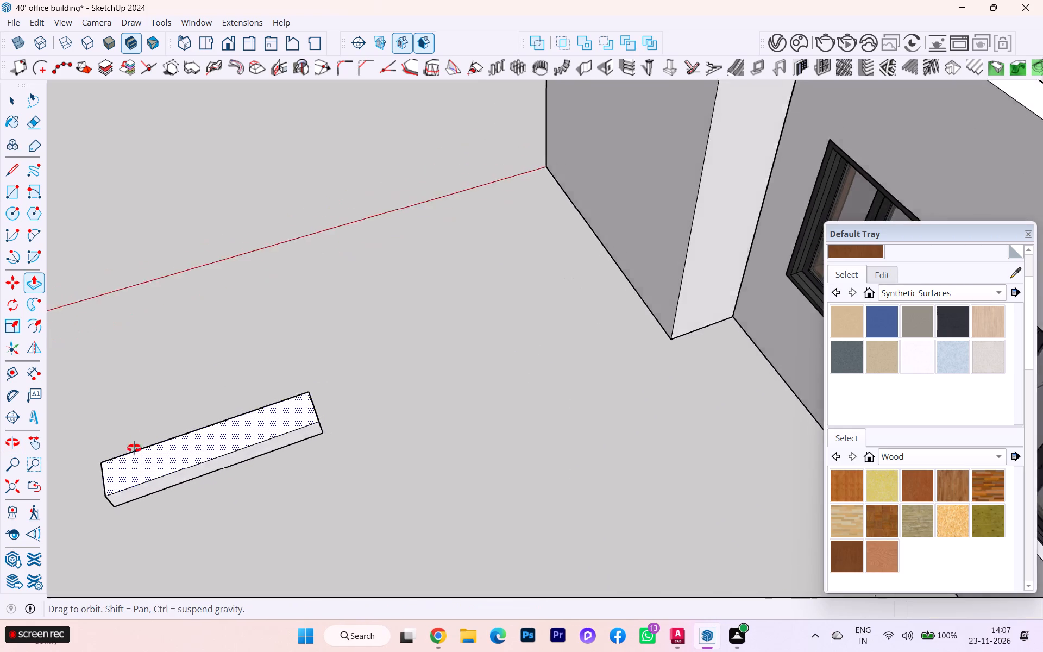
middle_click_drag(134, 448, 191, 343)
scroll(471, 388, "down", 3)
middle_click_drag(216, 526, 171, 474)
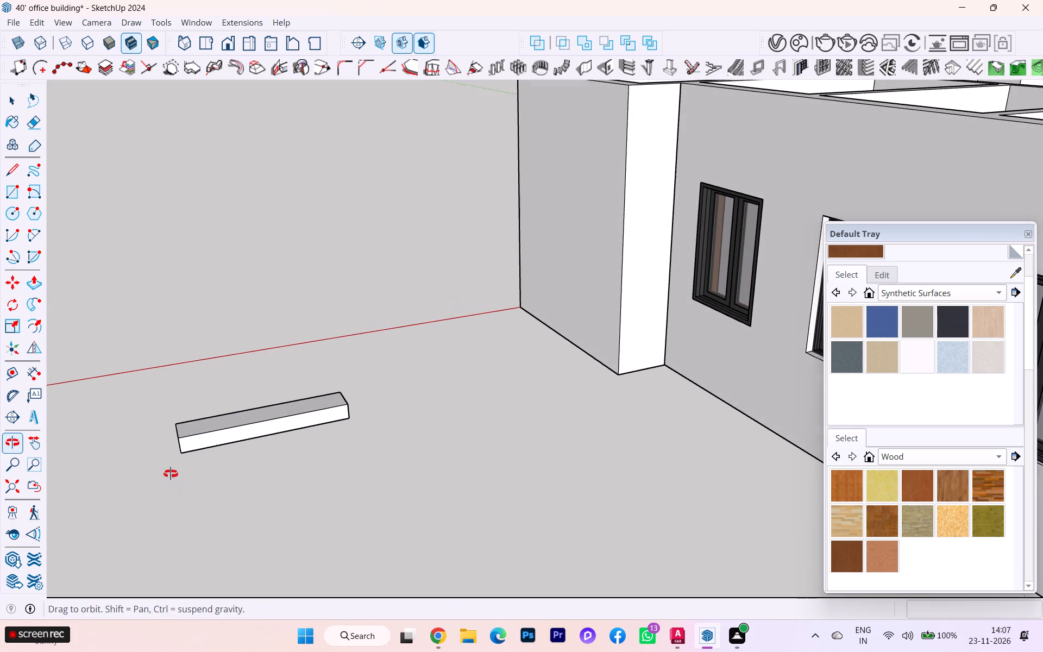
middle_click_drag(171, 474, 169, 472)
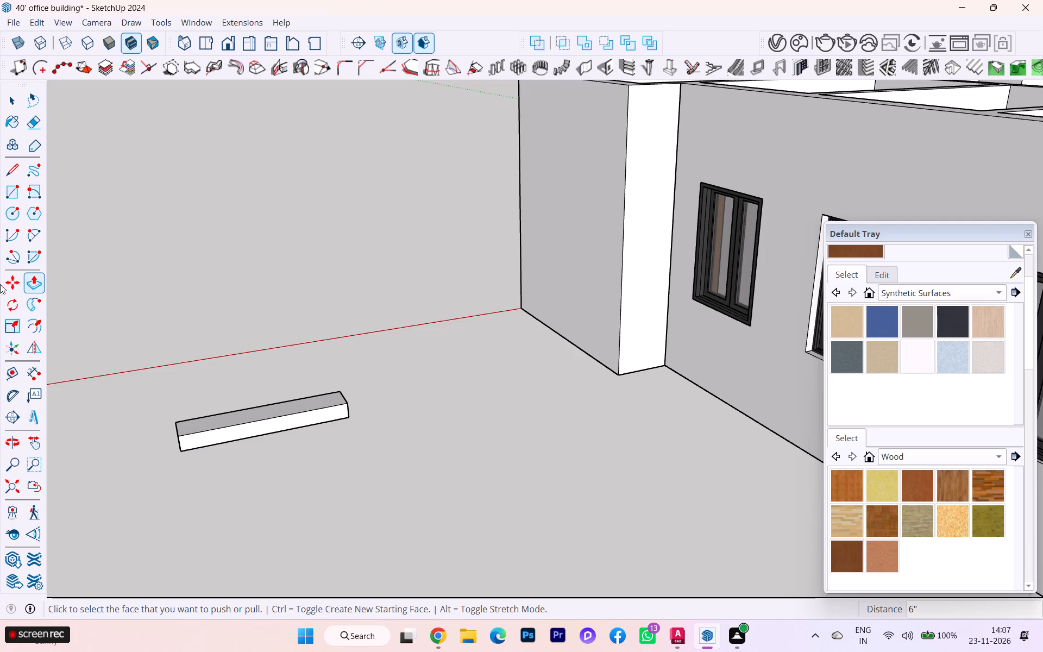
left_click(18, 111)
scroll(270, 469, "up", 5)
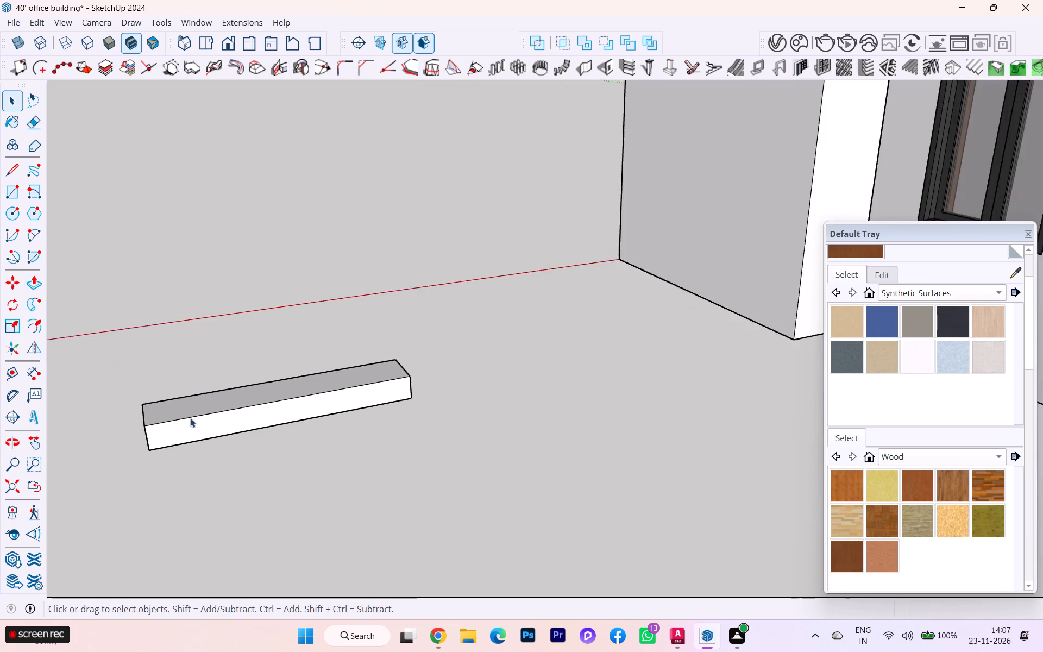
scroll(260, 387, "down", 1)
scroll(310, 392, "up", 1)
scroll(330, 392, "down", 2)
middle_click_drag(379, 386, 343, 518)
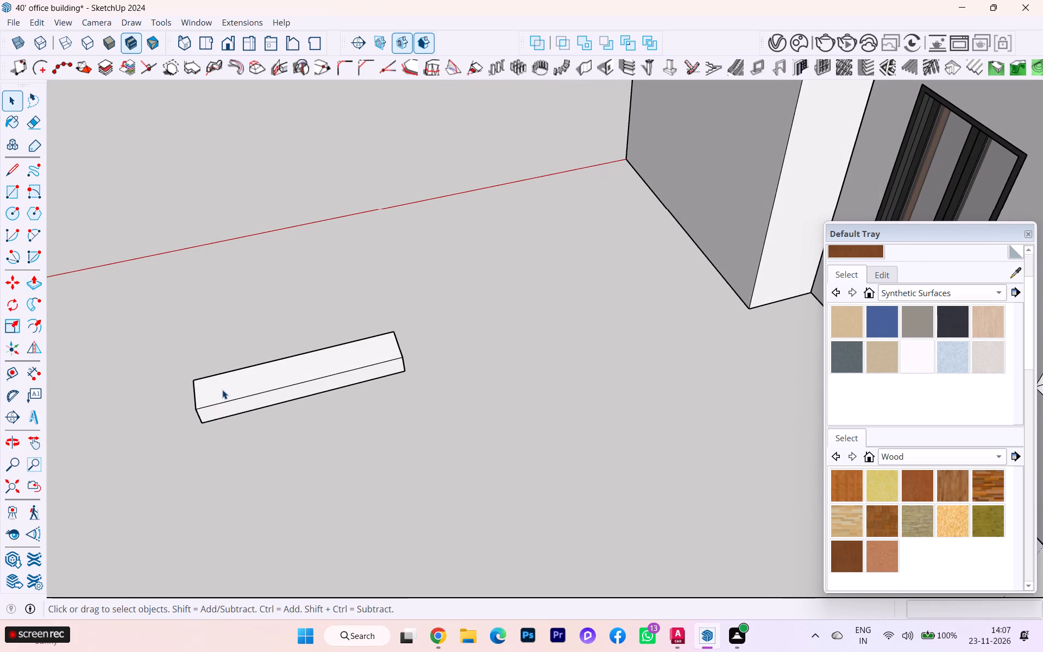
left_click(222, 390)
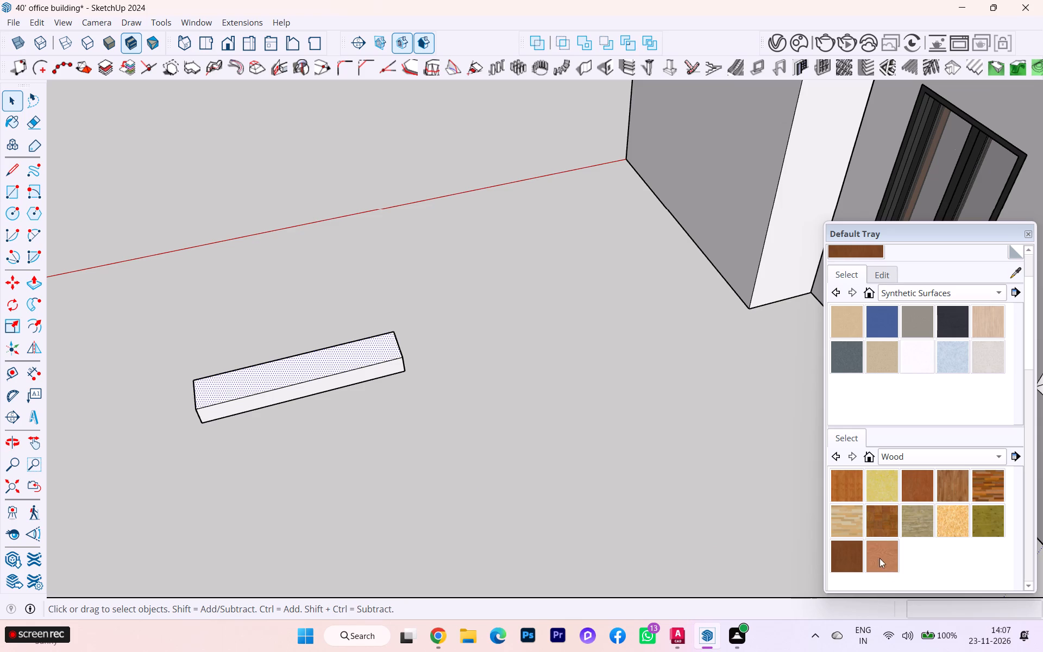
left_click(840, 549)
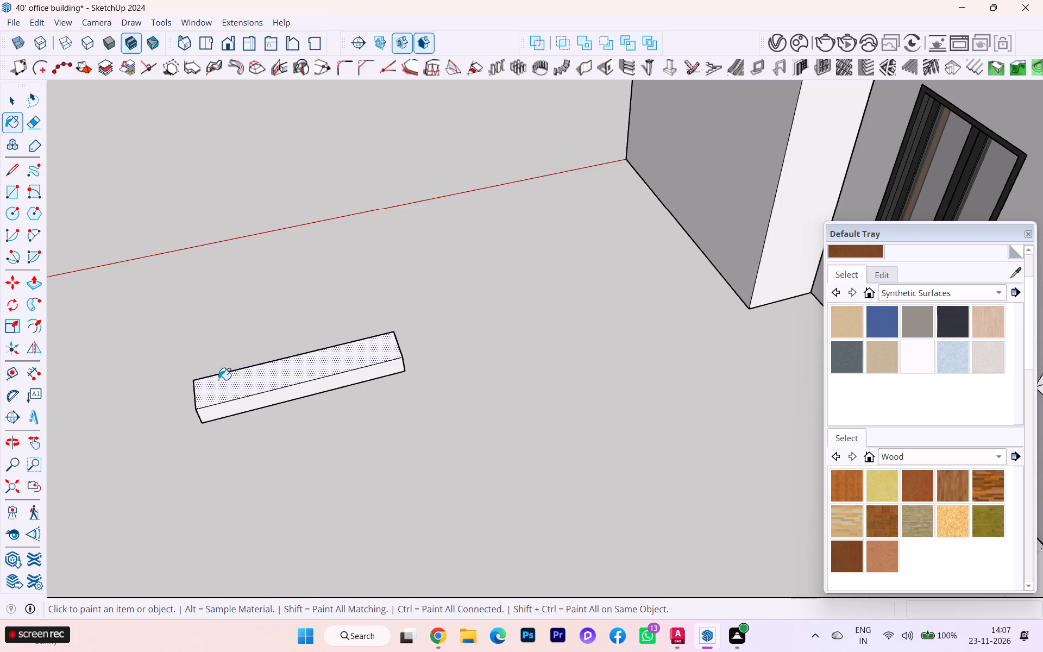
left_click(232, 382)
left_click(272, 394)
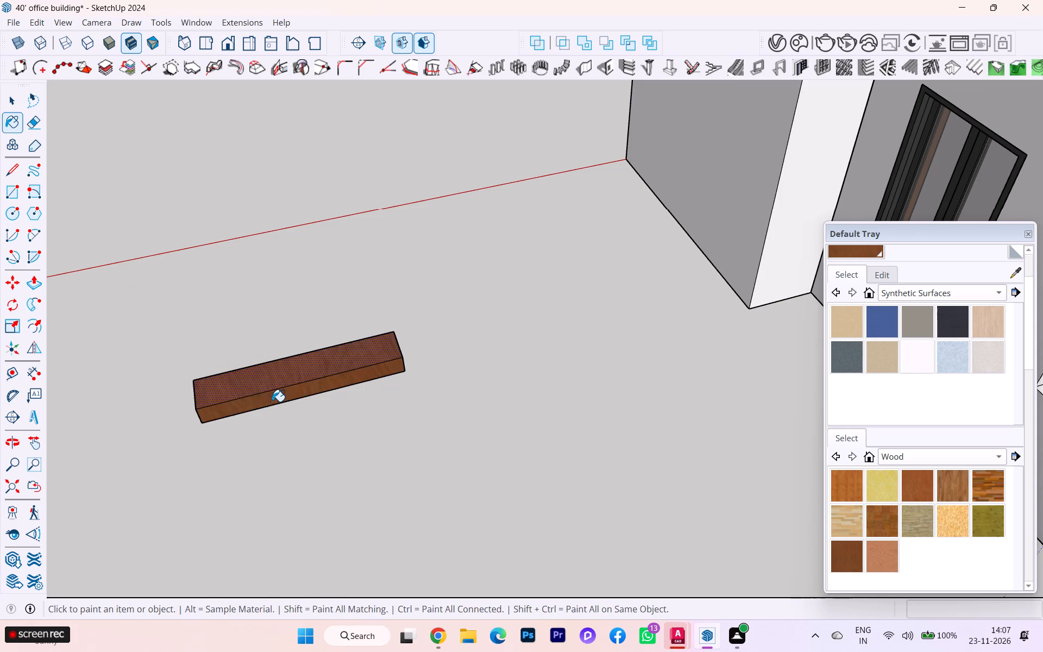
middle_click_drag(273, 402, 282, 387)
Apply the same dark brown wood material to the entire slab, covering all its connected faces.
left_click(16, 98)
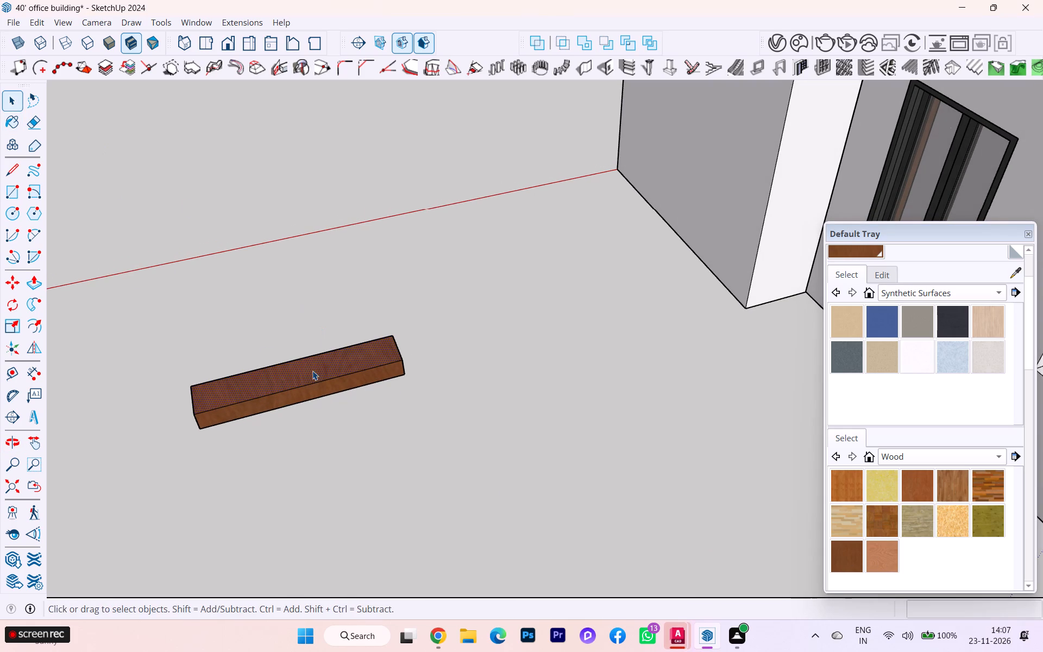
left_click(312, 371)
triple_click(307, 371)
triple_click(307, 372)
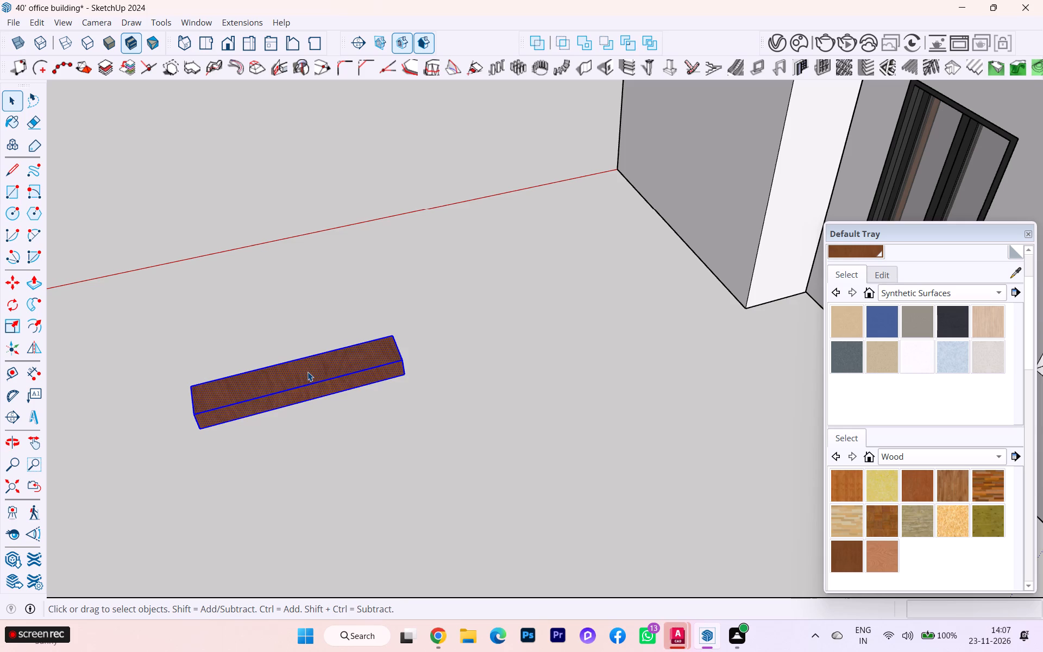
left_click(860, 560)
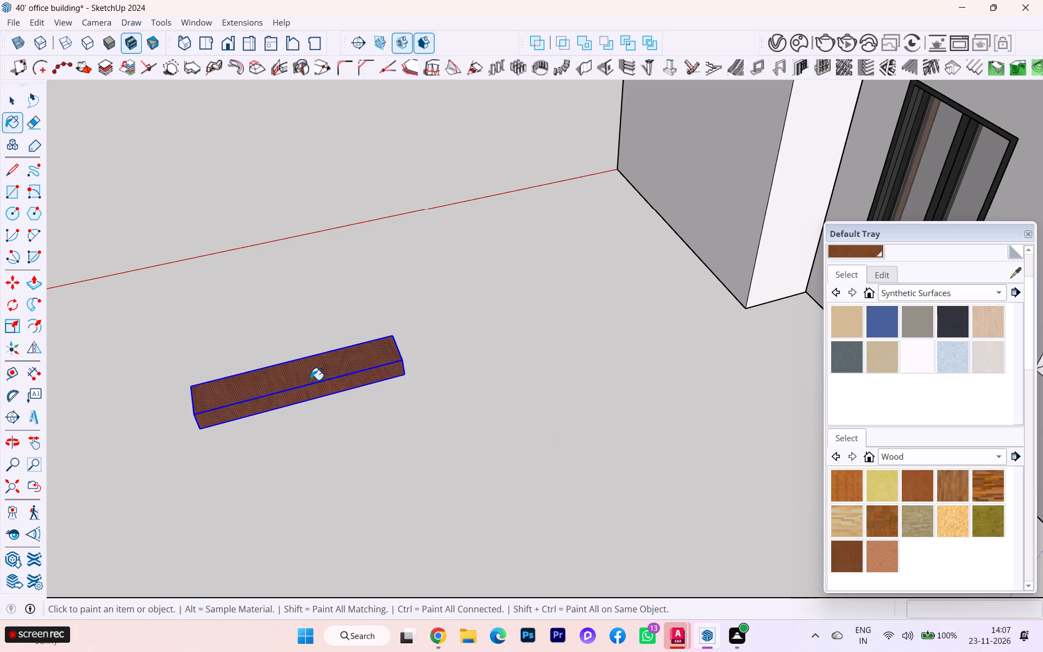
left_click(311, 380)
left_click(10, 96)
left_click(190, 231)
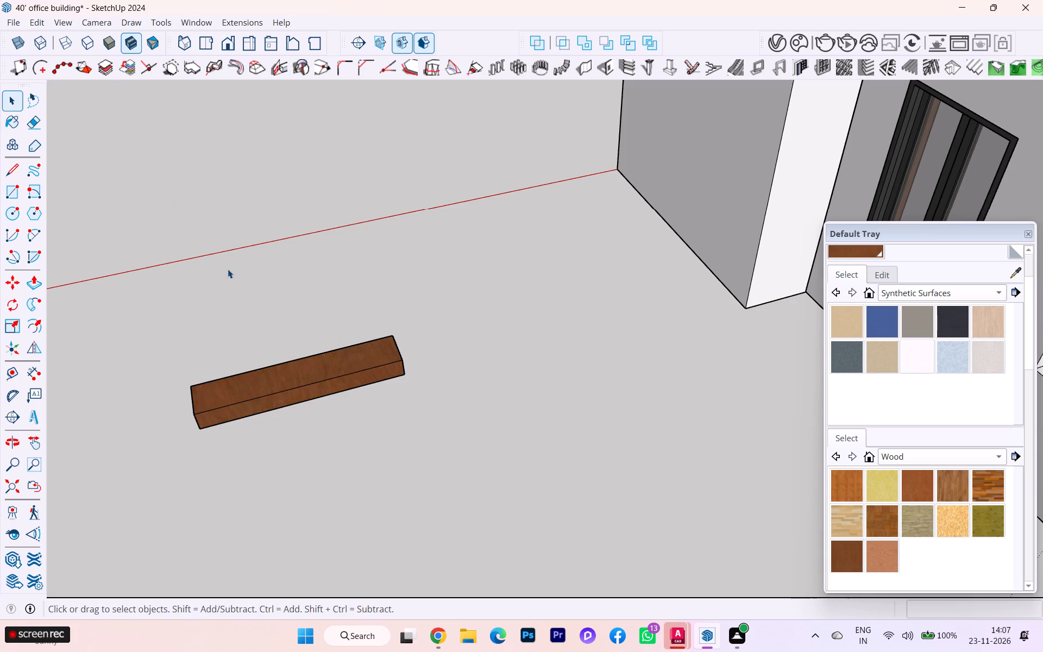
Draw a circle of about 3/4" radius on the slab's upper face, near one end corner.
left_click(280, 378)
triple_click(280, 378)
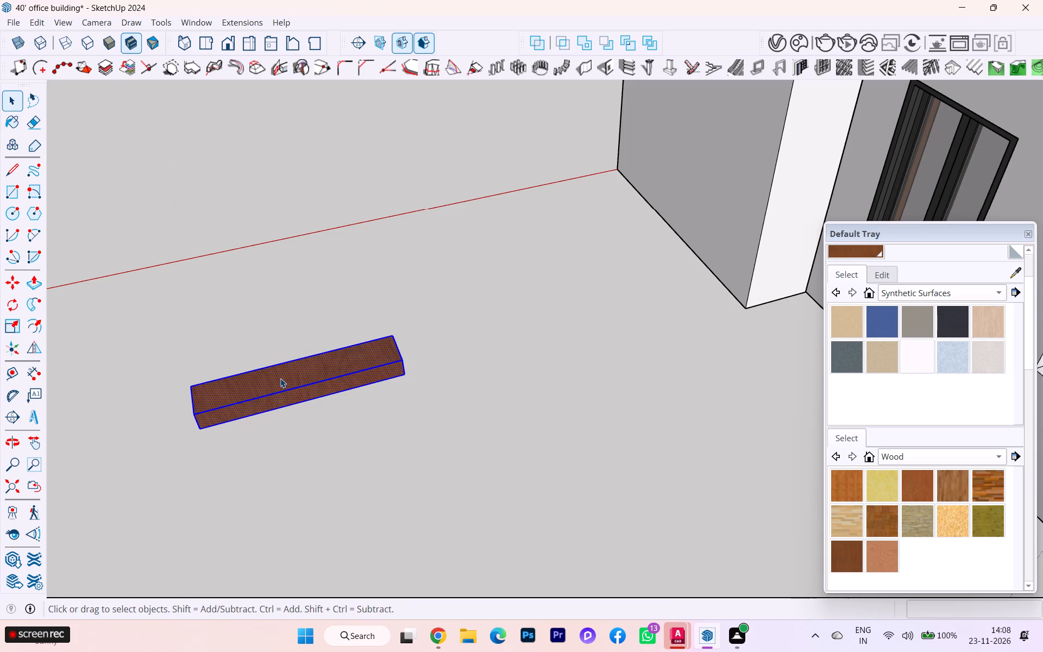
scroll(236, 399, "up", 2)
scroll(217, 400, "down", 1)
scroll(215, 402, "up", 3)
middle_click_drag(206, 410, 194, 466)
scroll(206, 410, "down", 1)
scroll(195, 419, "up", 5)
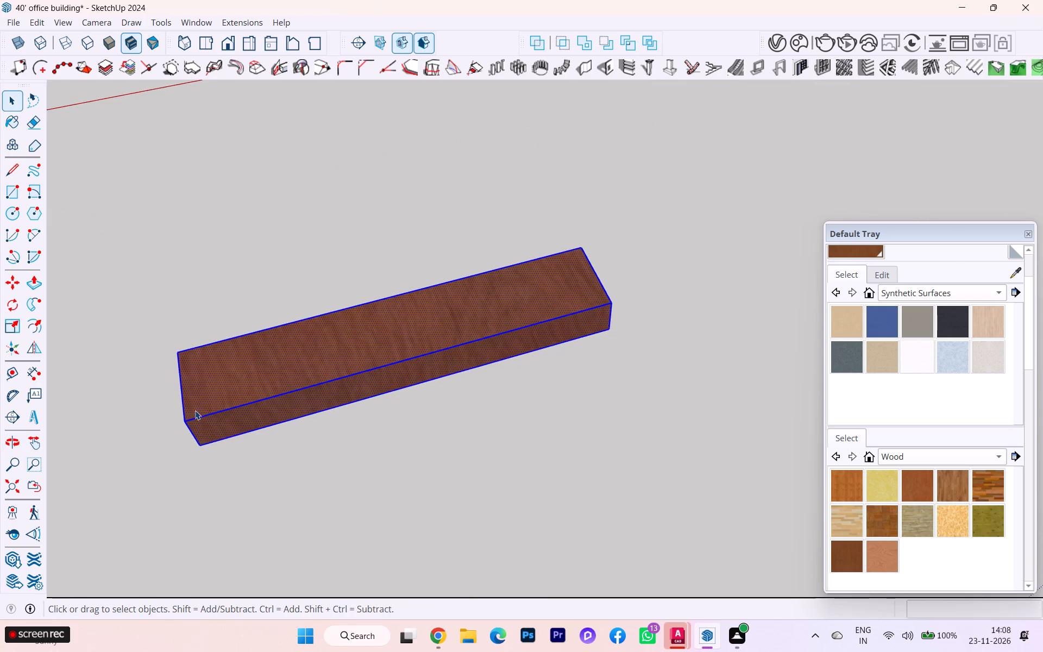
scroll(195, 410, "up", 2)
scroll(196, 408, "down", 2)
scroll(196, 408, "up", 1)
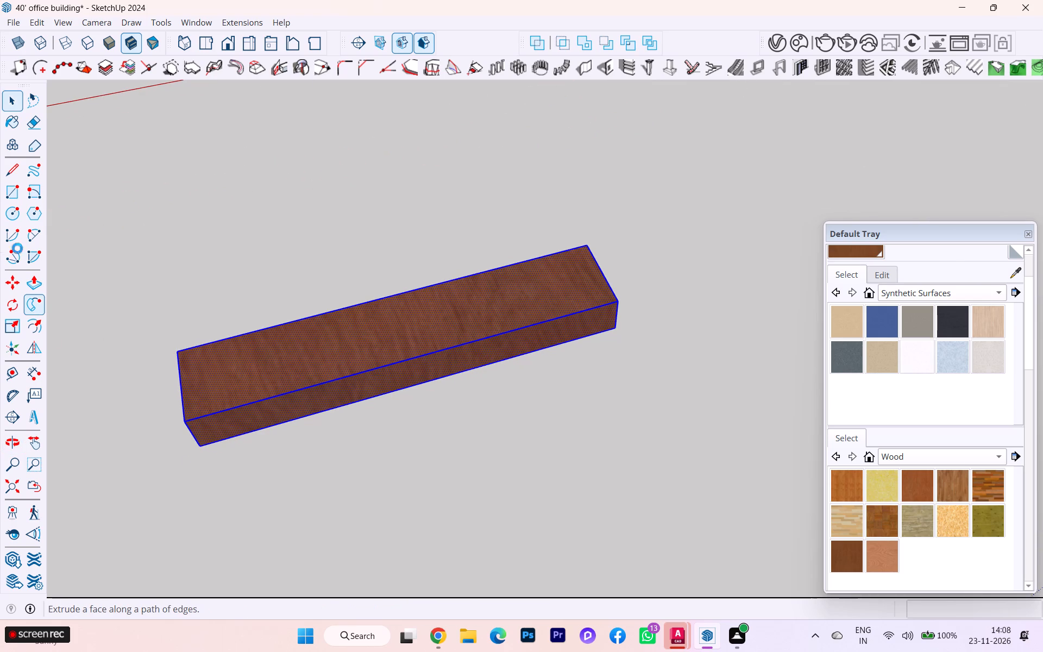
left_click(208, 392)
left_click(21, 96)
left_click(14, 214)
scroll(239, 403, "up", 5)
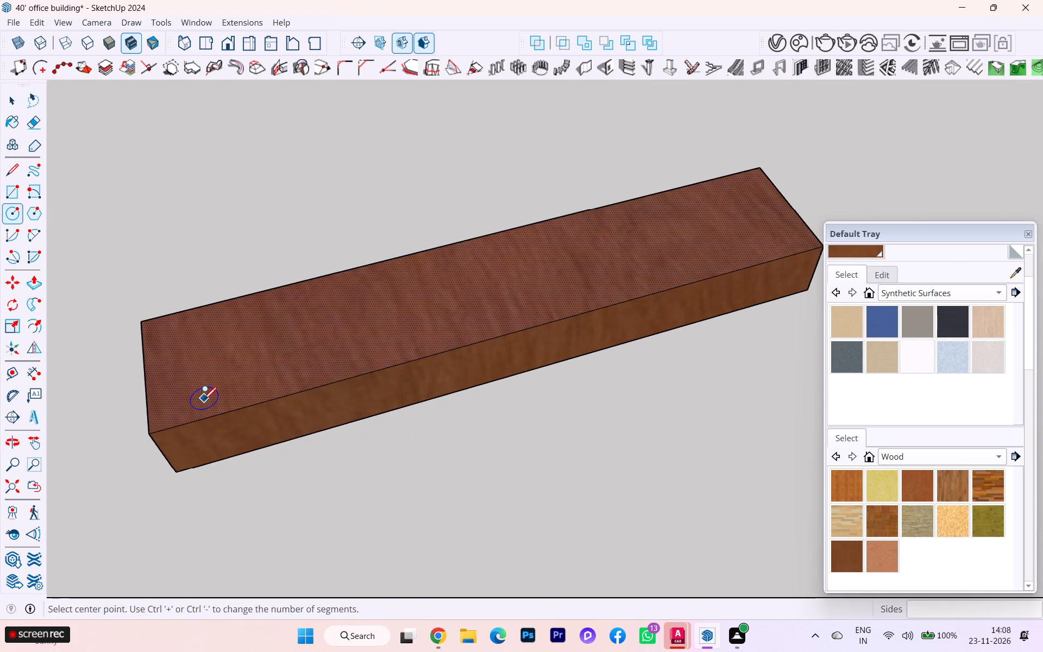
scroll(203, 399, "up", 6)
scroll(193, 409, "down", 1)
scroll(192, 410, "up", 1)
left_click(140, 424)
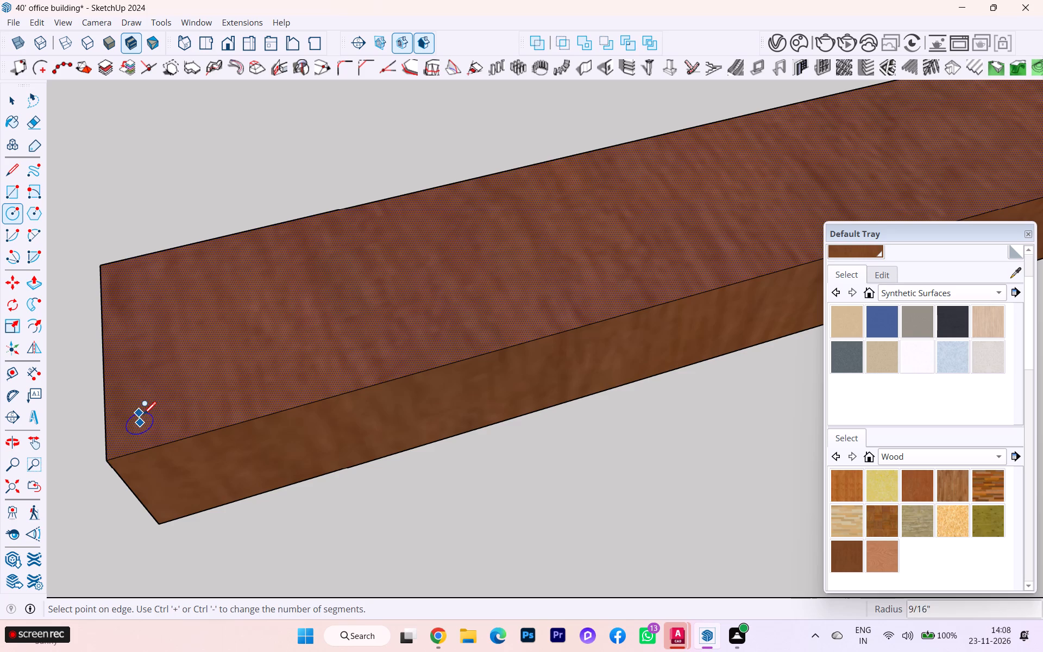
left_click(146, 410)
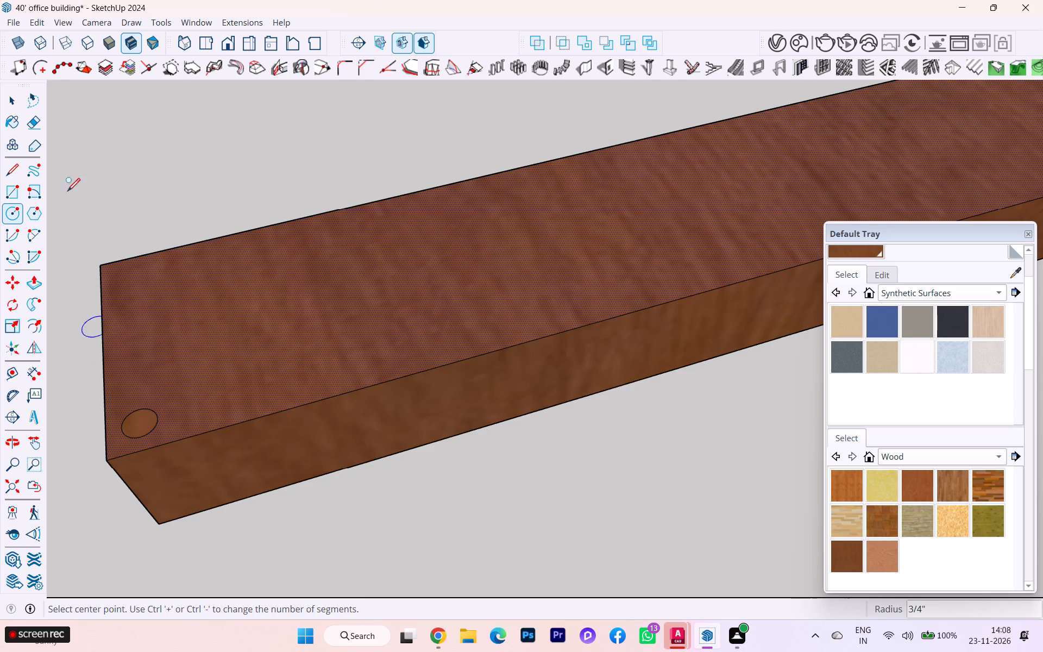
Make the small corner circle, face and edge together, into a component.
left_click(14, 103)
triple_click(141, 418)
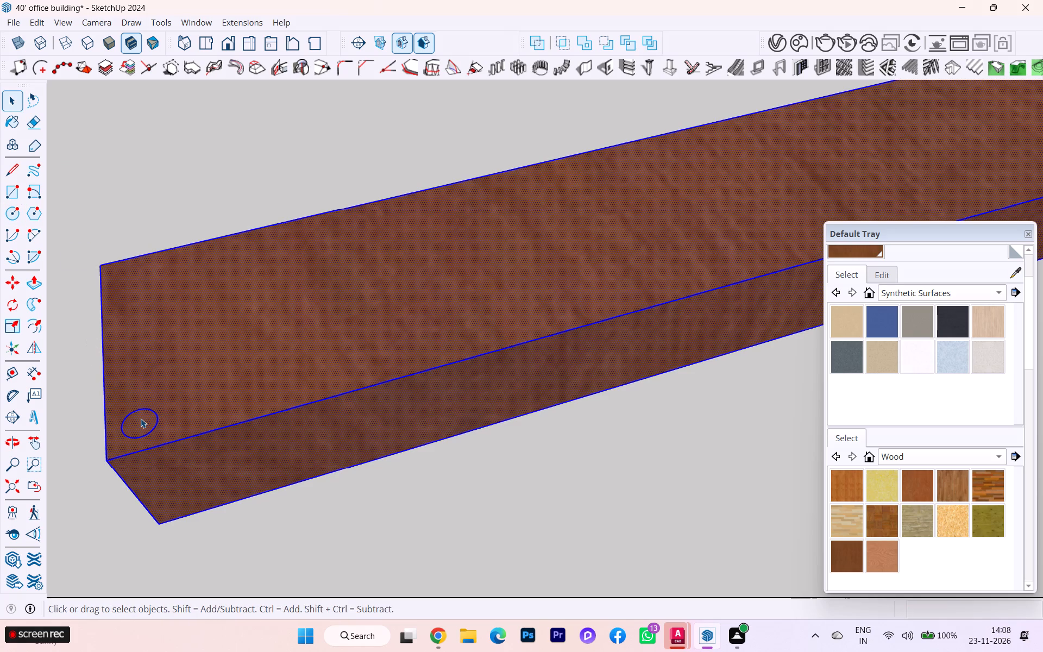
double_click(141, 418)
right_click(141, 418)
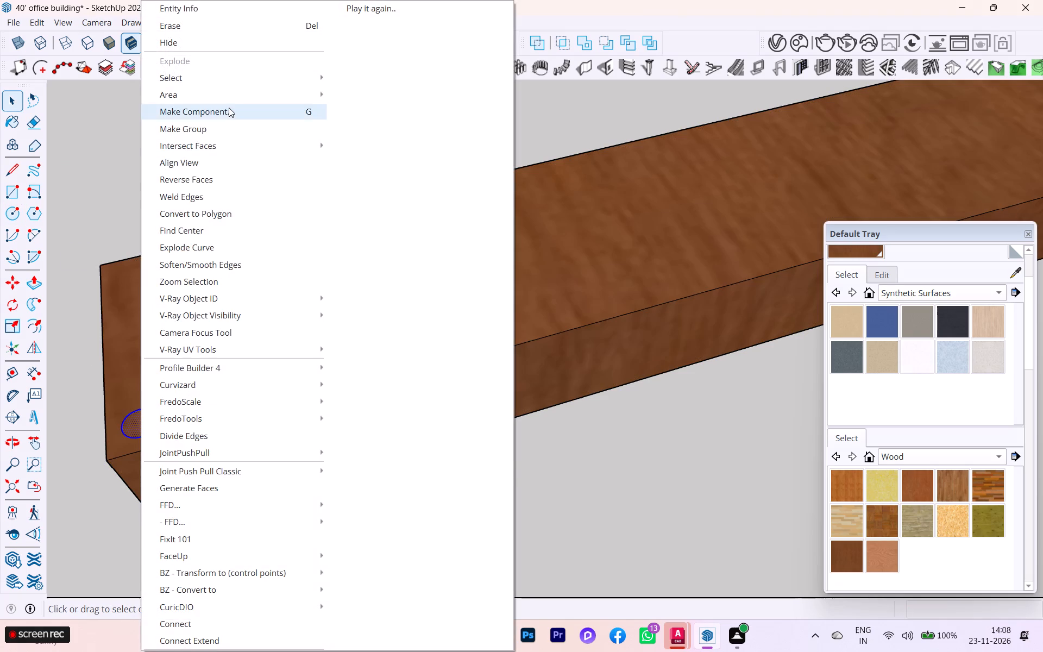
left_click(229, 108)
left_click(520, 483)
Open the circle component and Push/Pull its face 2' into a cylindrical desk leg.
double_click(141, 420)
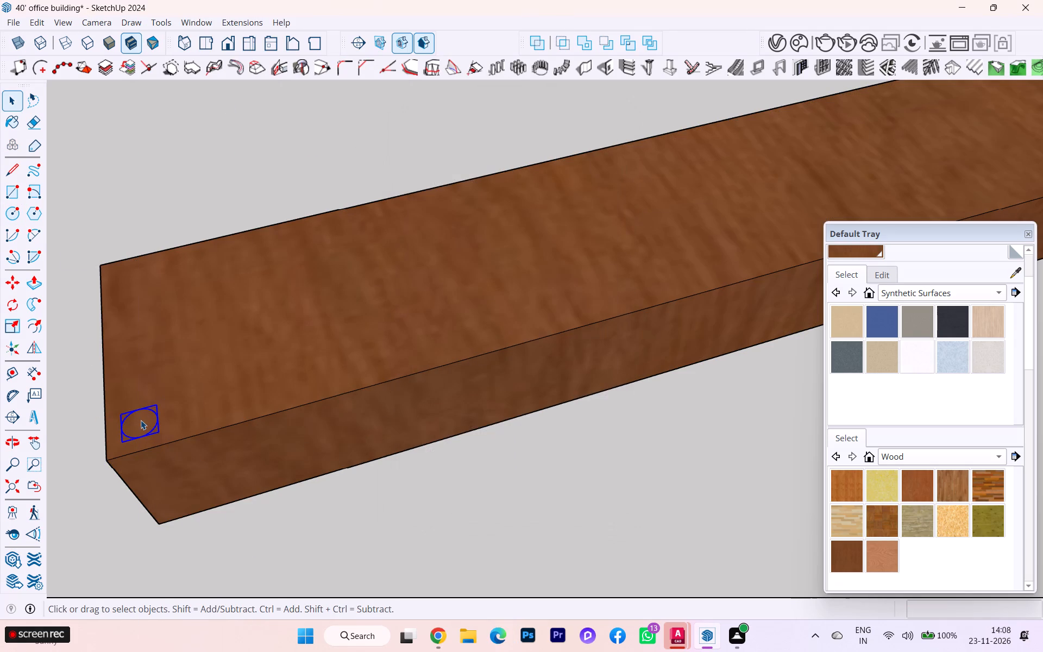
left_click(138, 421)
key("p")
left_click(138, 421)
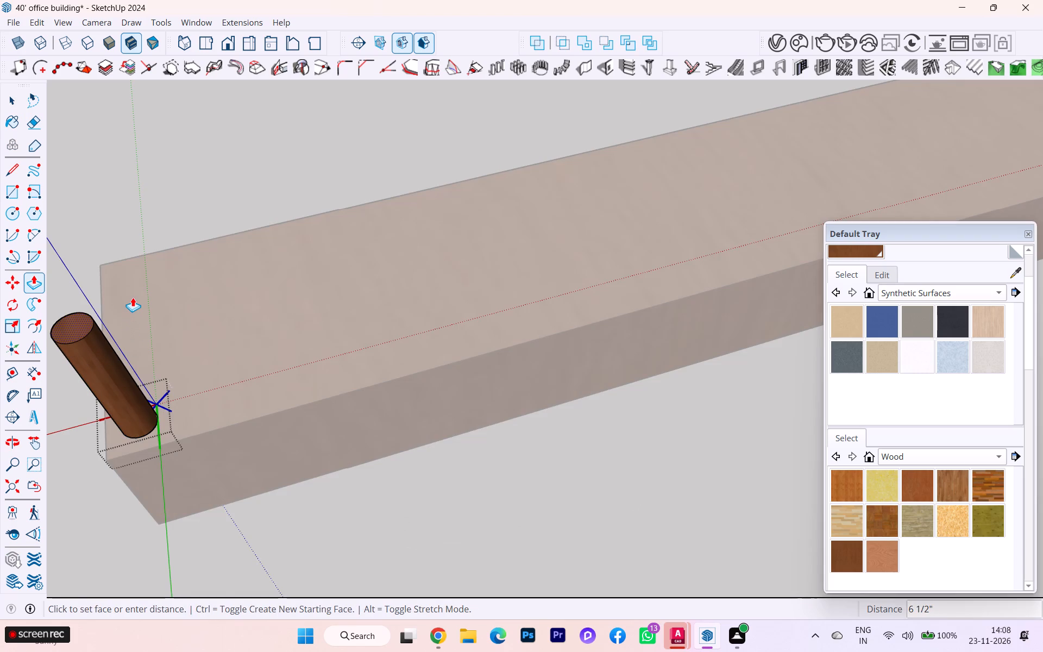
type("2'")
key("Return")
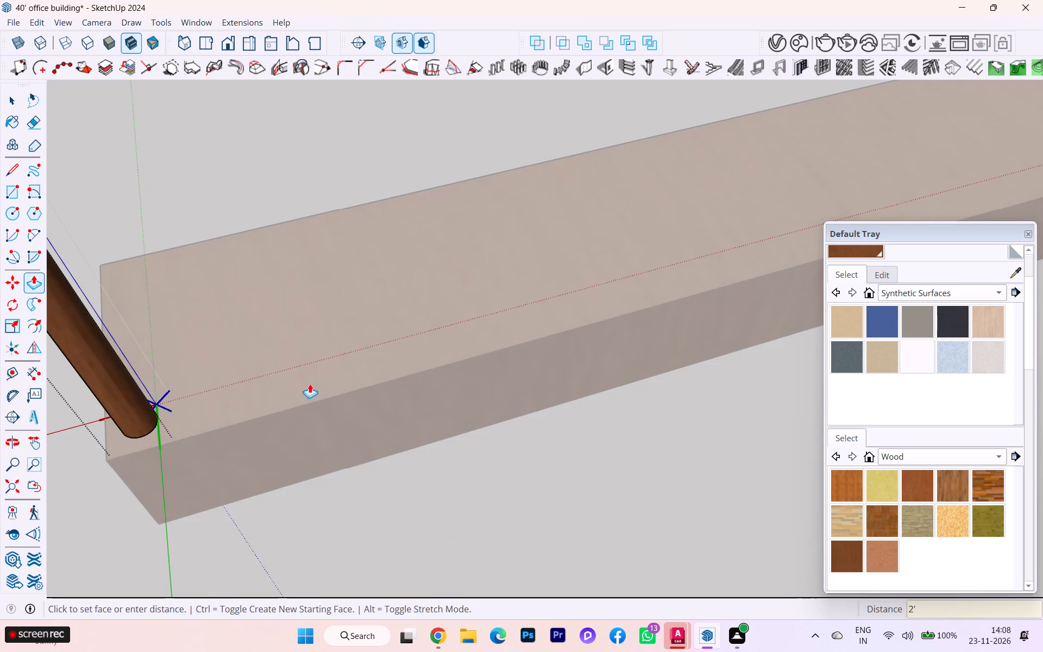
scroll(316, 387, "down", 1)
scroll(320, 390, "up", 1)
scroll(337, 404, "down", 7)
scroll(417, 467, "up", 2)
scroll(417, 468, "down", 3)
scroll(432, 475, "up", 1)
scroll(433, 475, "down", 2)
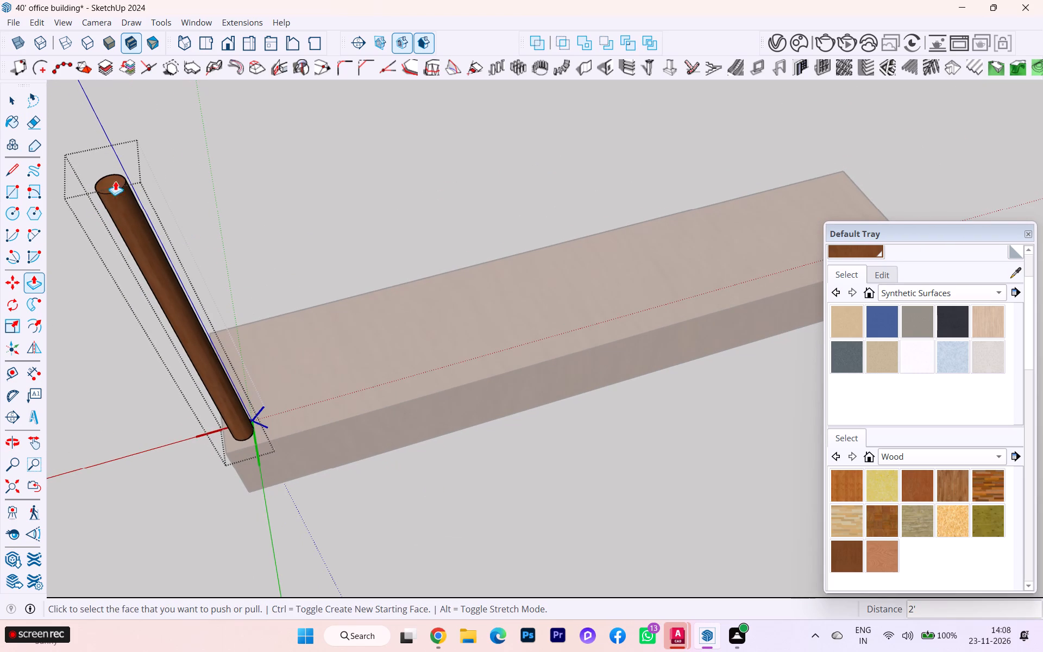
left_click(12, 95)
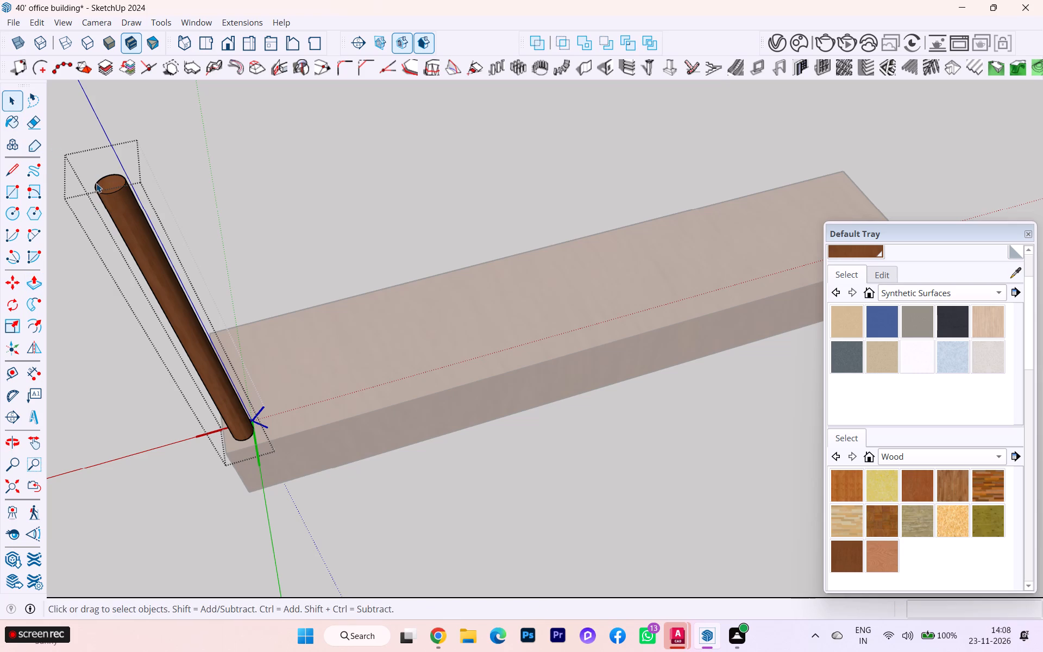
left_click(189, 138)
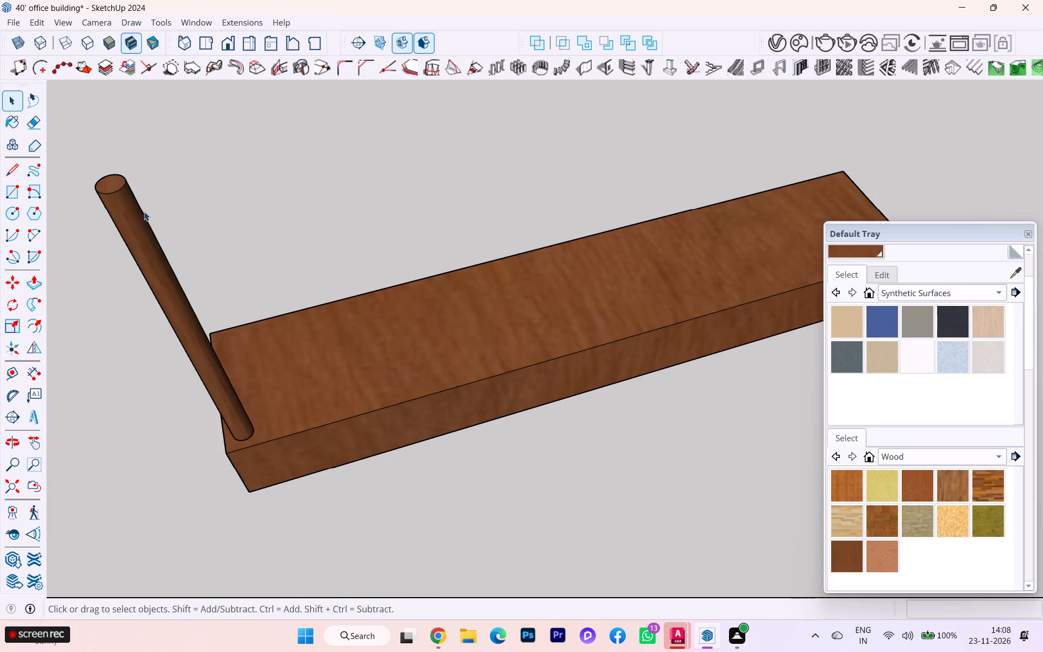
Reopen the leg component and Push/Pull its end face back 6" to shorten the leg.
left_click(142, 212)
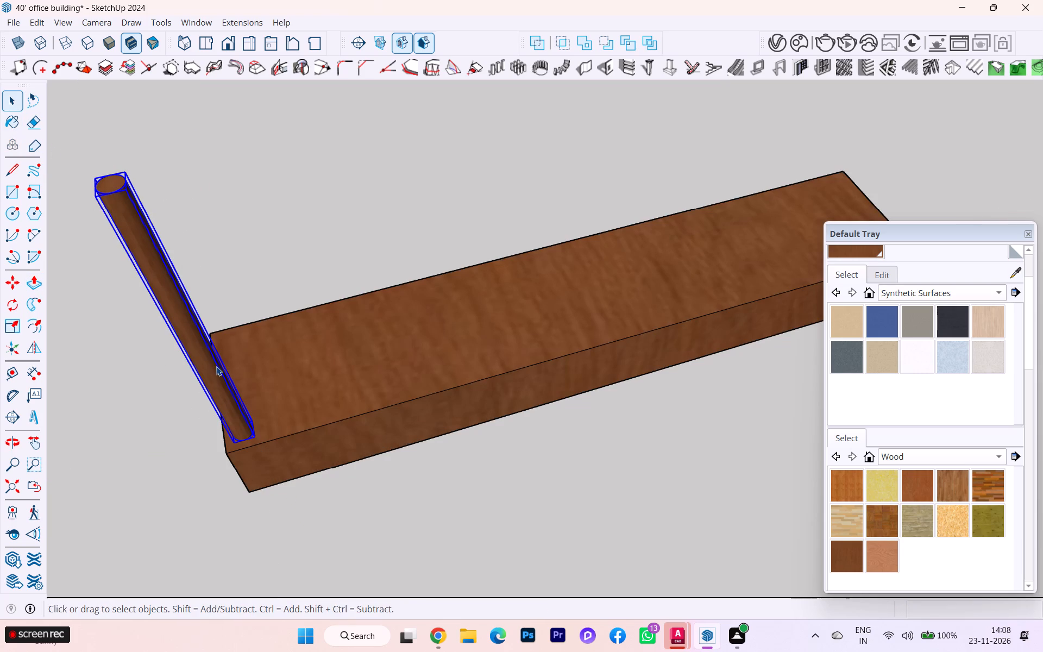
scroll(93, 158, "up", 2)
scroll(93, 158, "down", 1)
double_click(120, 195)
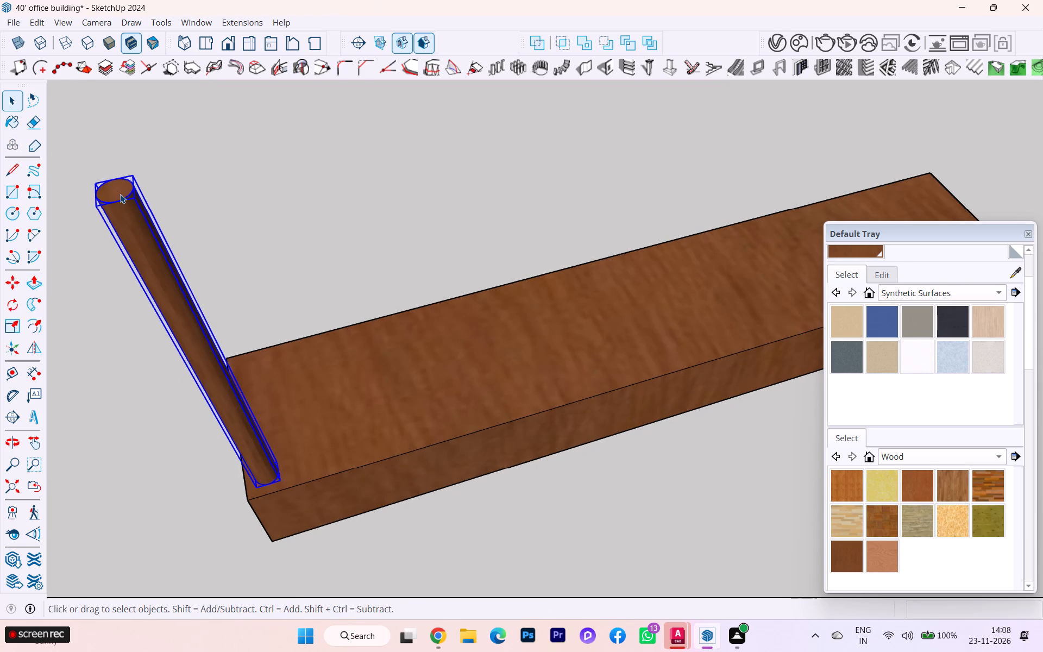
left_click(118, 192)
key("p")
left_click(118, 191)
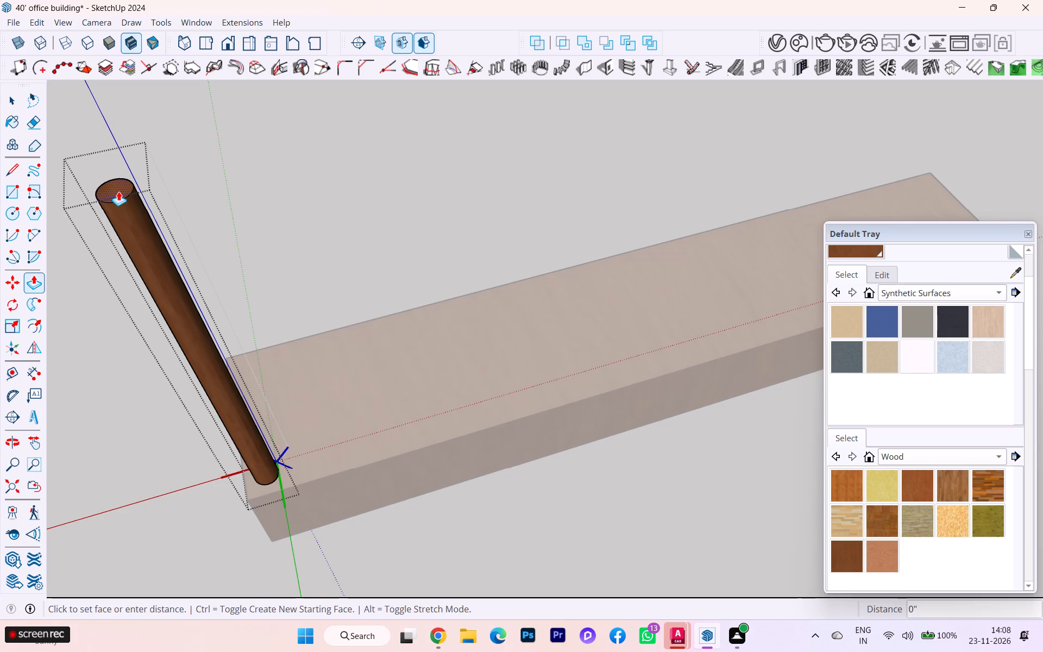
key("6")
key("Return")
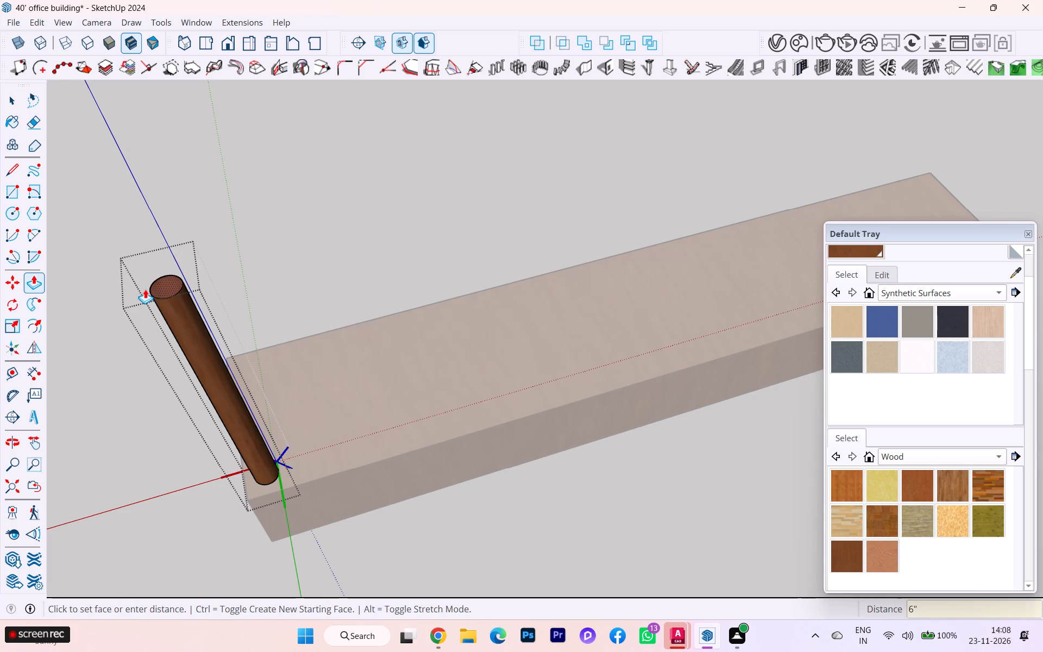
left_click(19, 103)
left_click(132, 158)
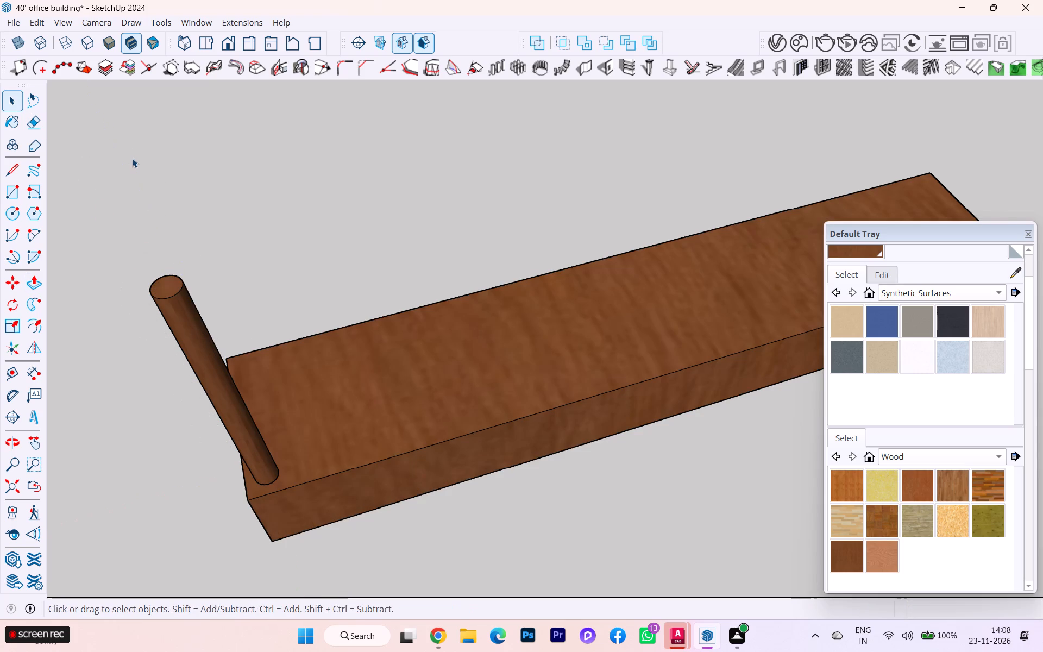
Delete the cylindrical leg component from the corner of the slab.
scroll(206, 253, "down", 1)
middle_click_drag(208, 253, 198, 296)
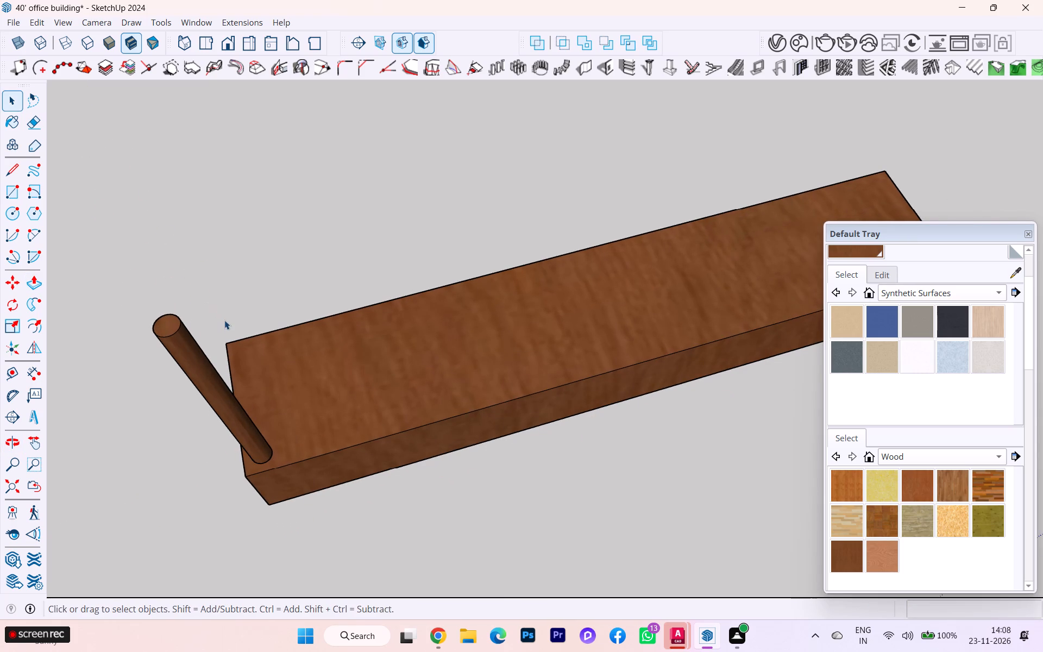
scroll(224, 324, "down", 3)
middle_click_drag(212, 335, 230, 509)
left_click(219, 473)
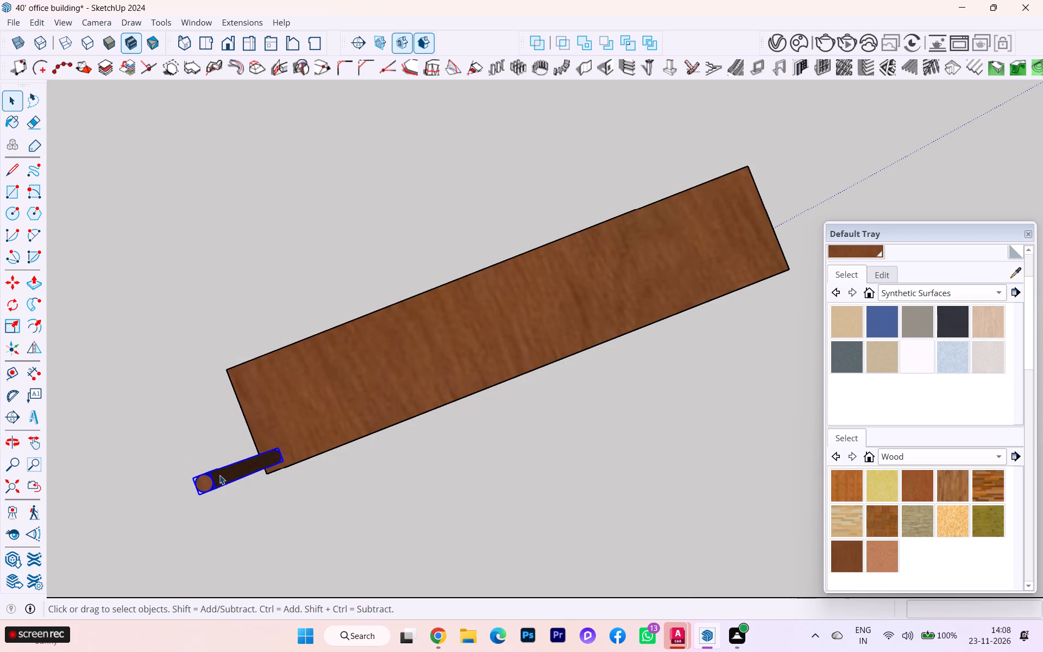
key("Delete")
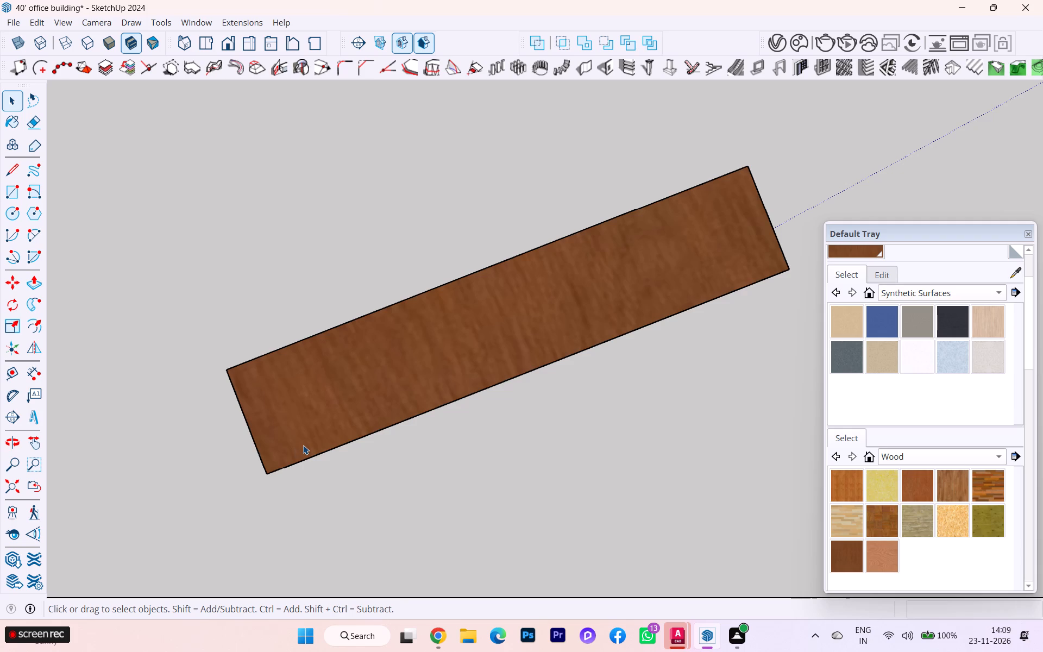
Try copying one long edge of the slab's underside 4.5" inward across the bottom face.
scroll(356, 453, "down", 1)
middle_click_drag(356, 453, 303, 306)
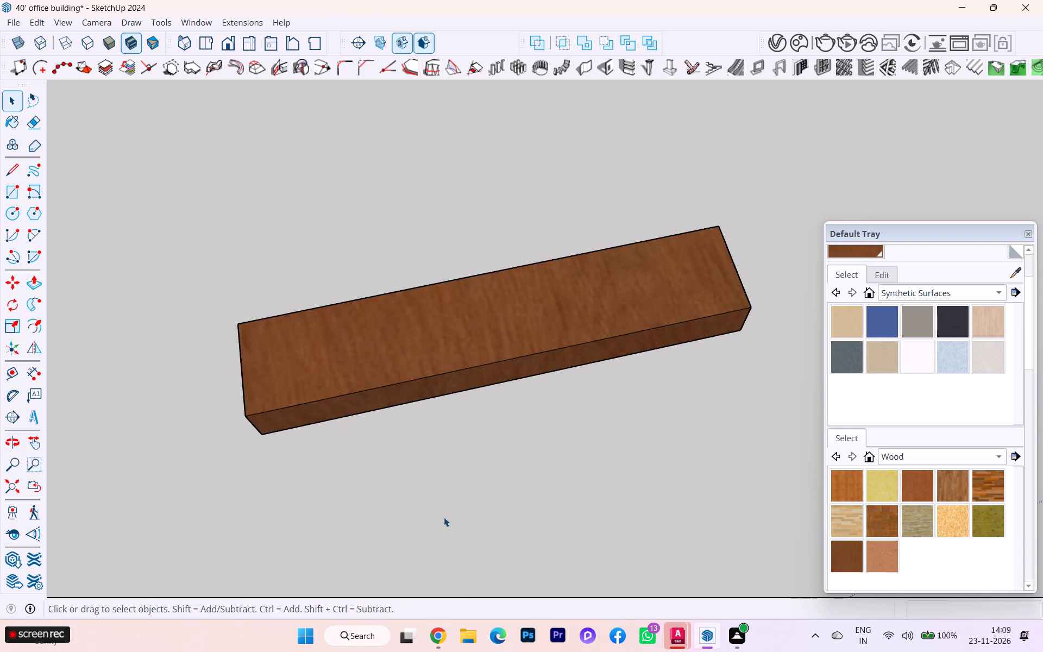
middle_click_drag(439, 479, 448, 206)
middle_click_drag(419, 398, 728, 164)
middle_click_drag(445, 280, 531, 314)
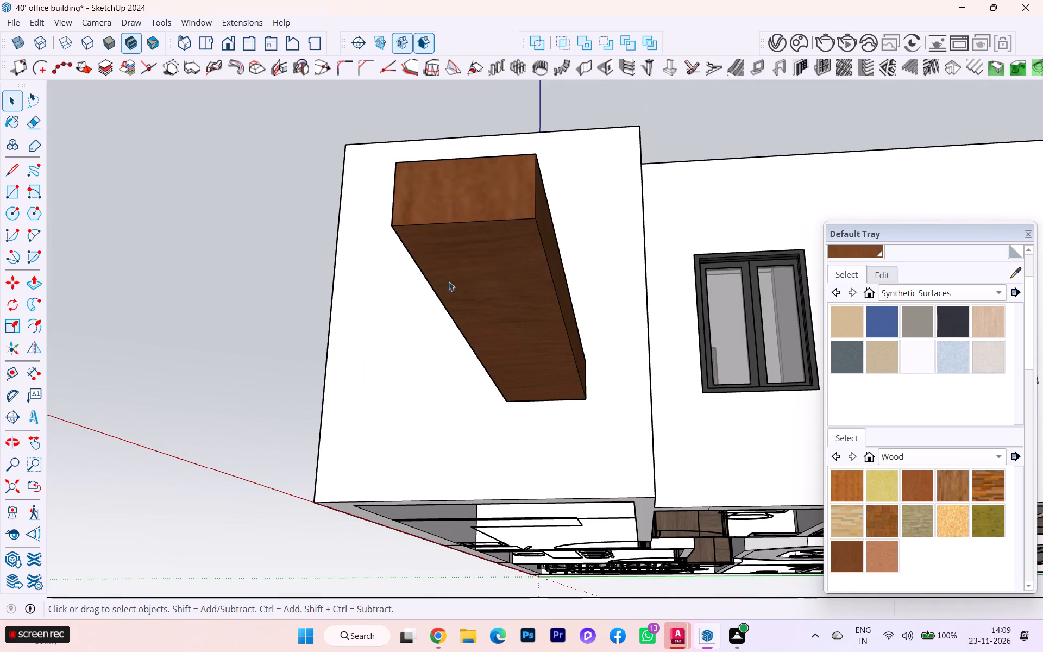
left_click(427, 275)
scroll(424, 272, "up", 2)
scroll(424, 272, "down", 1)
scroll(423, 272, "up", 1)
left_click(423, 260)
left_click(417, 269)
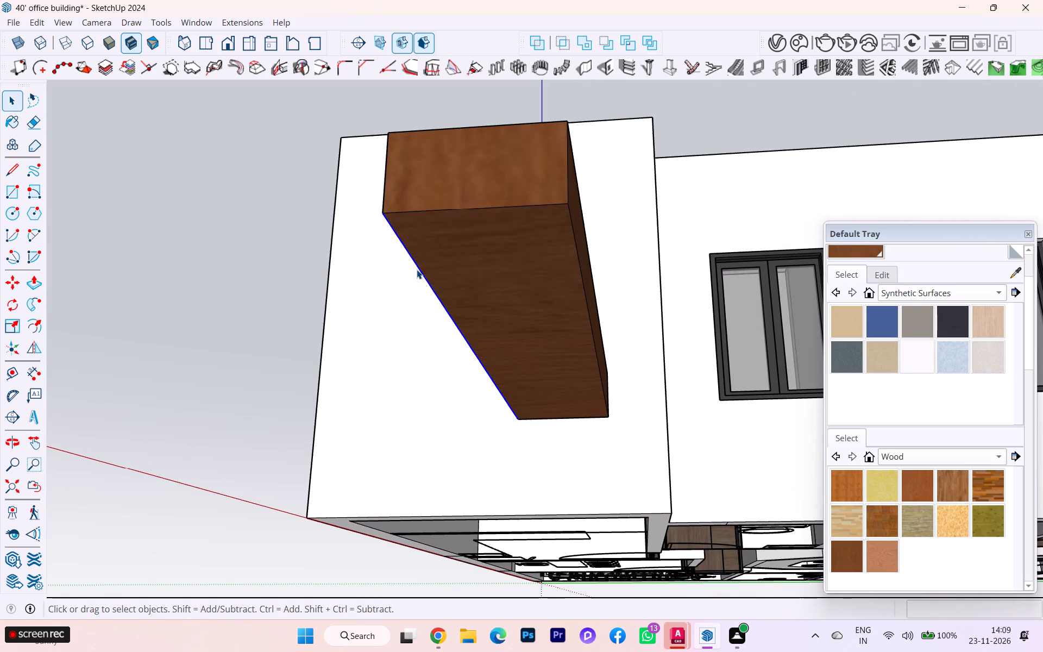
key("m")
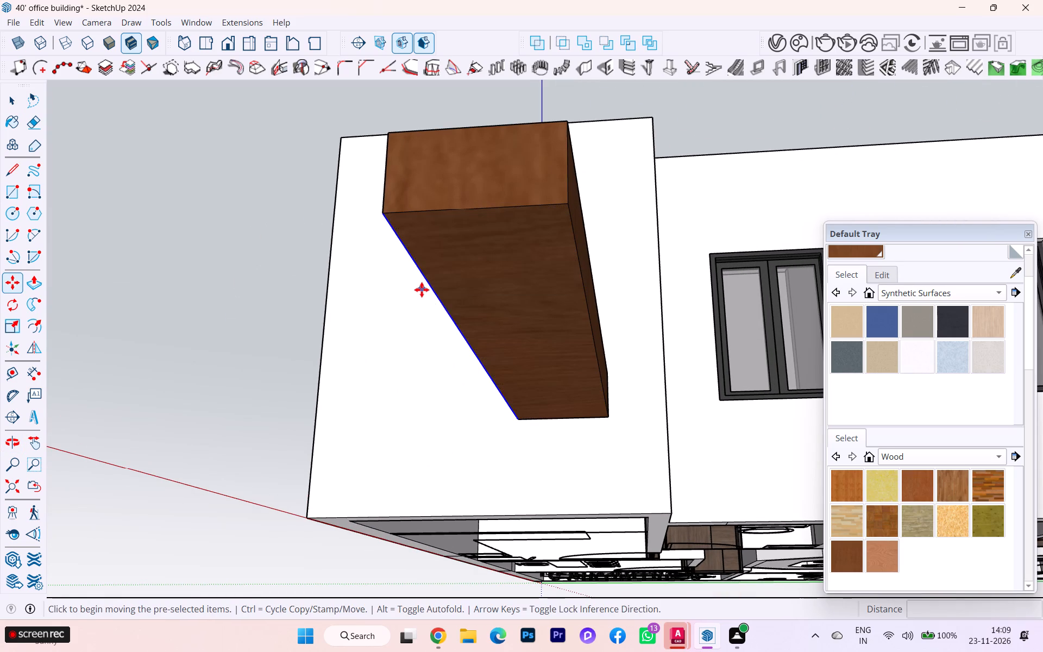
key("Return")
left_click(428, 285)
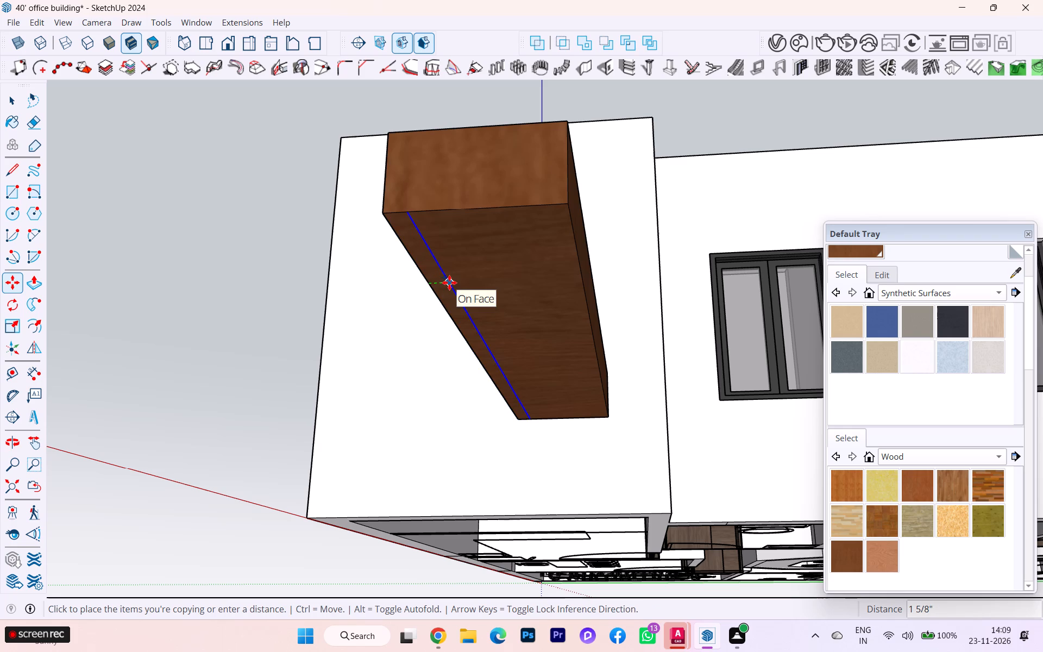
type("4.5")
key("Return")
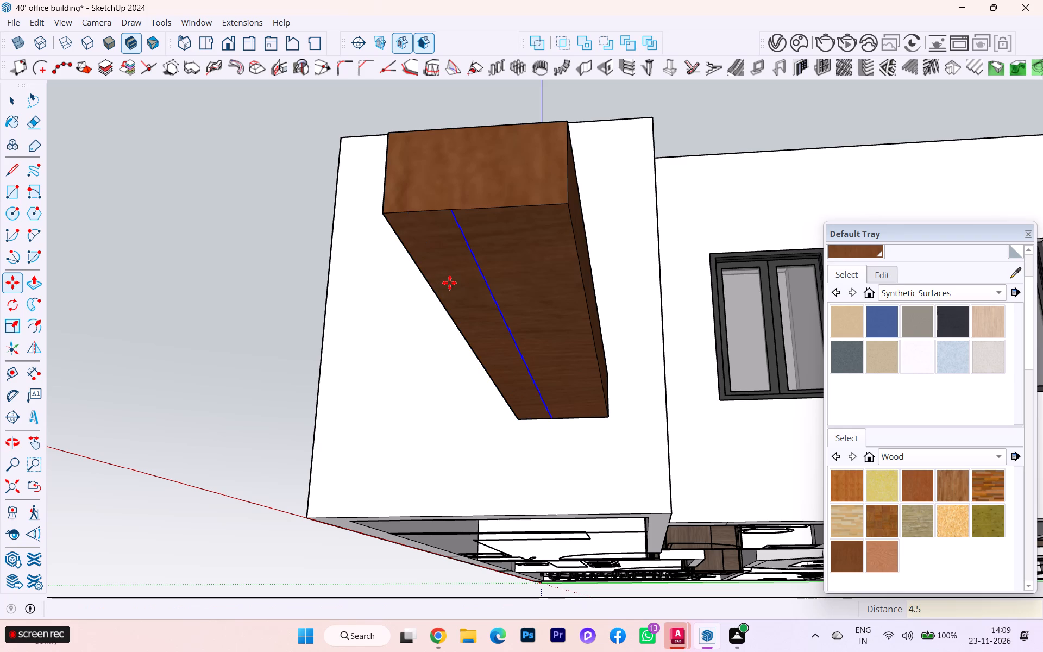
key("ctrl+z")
Copy one long edge of the slab's underside 1" inward across the bottom face.
scroll(437, 268, "up", 1)
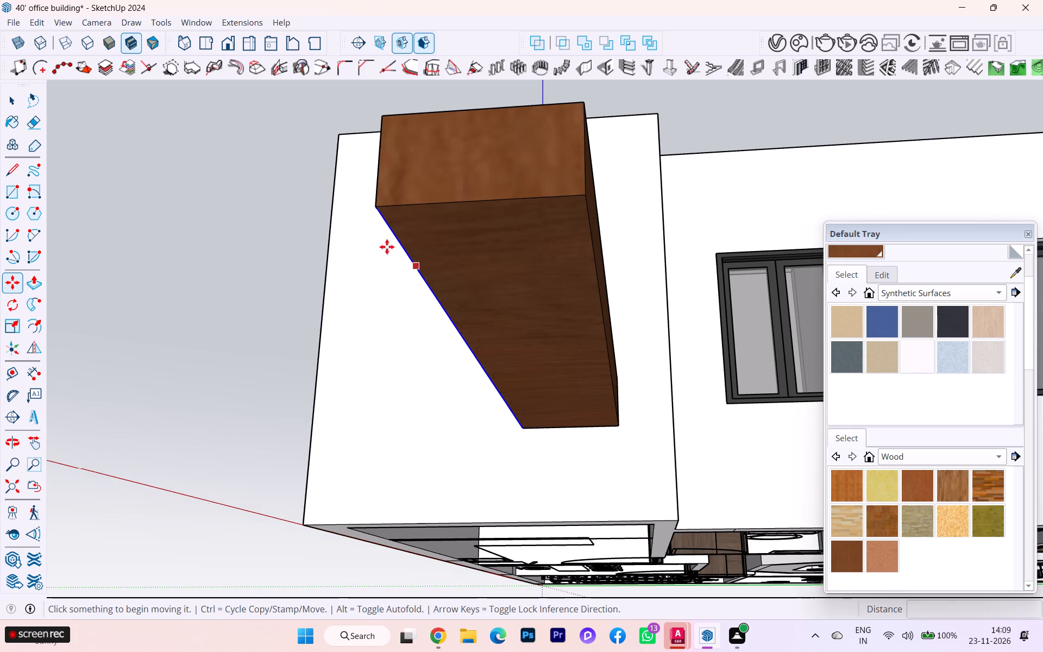
left_click(18, 109)
left_click(412, 268)
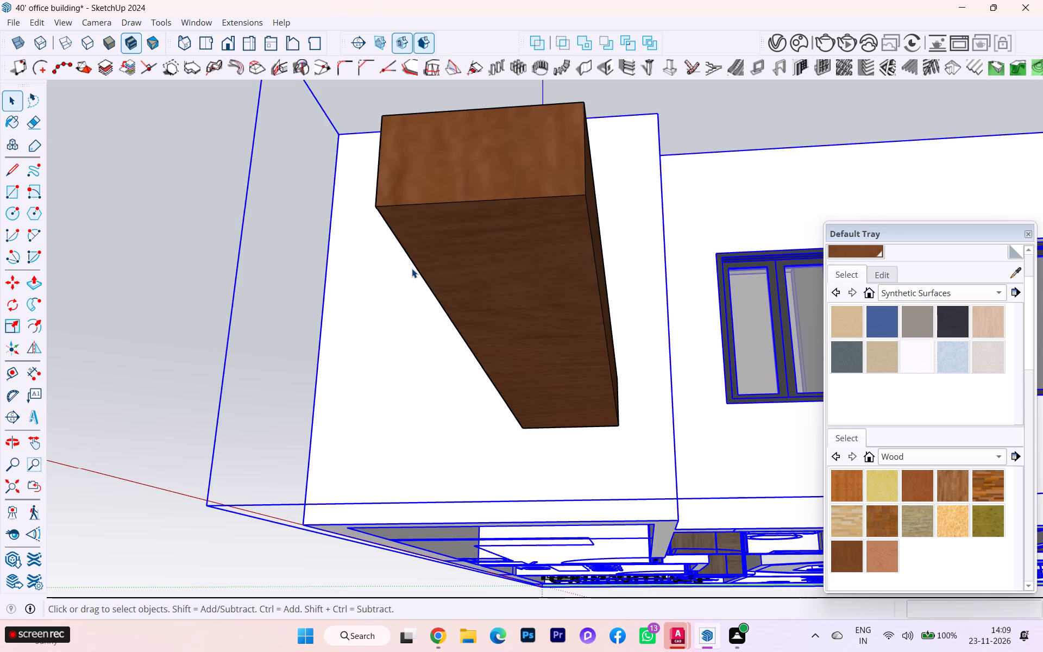
left_click(414, 265)
key("m")
key("Return")
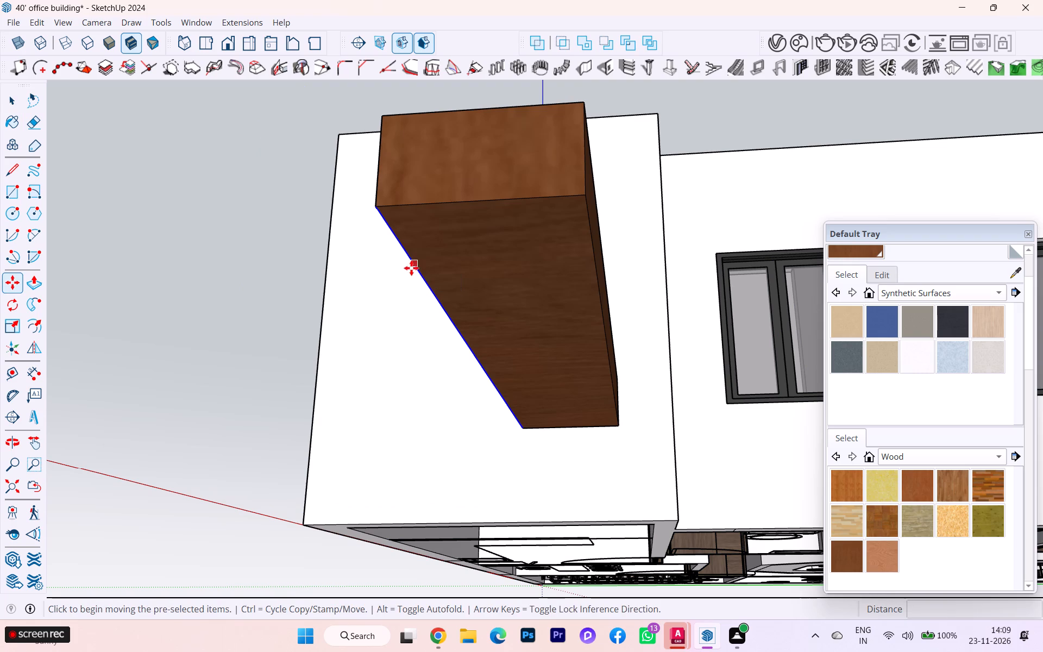
left_click(411, 269)
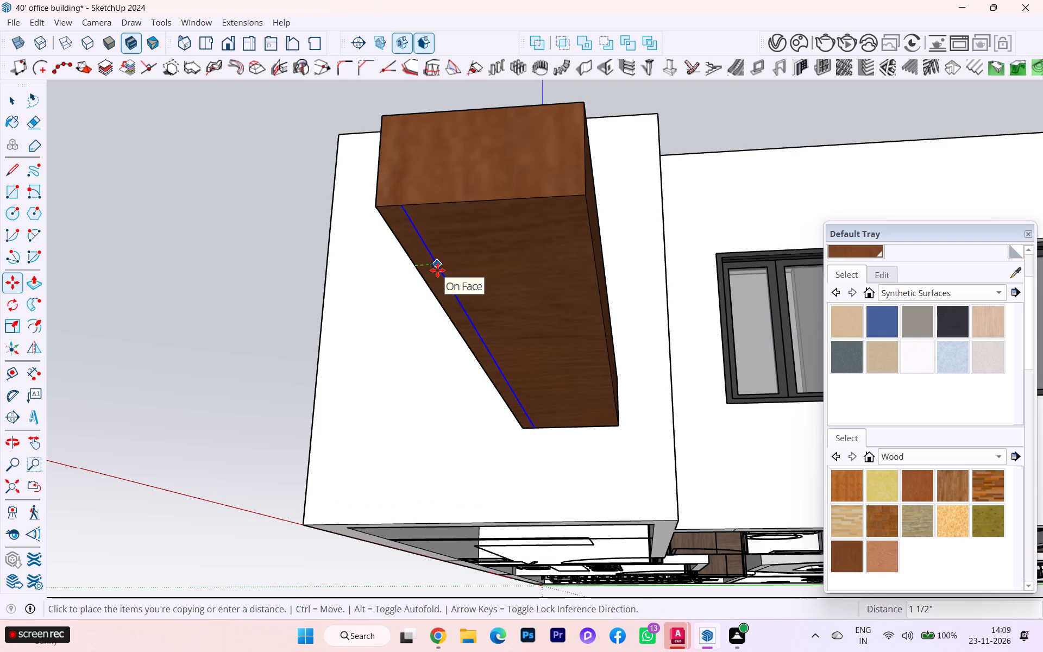
key("1")
key("Return")
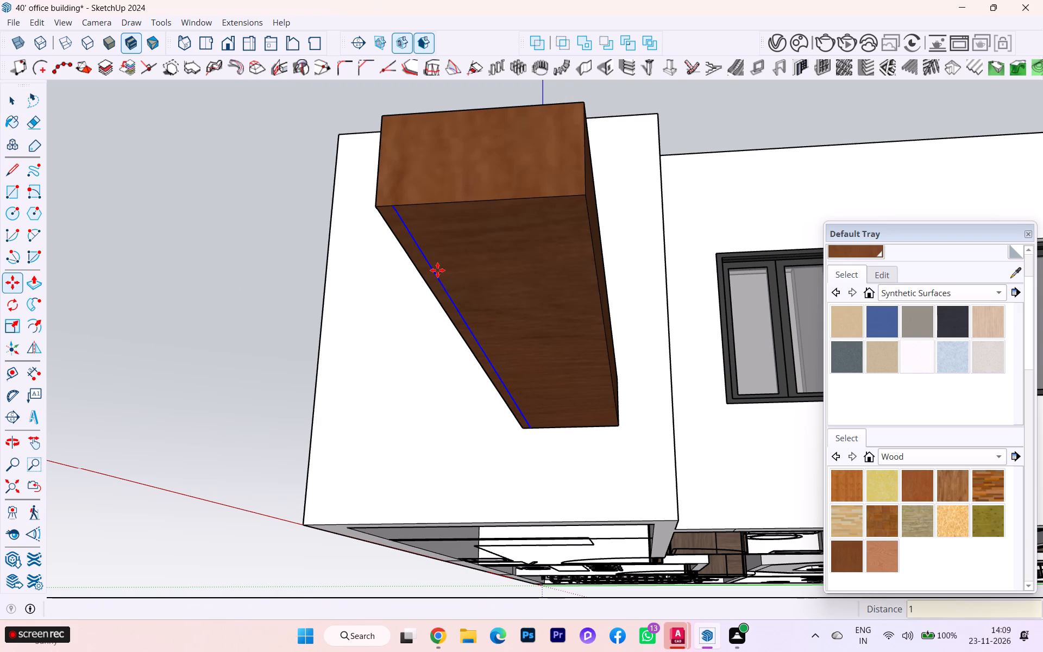
scroll(318, 261, "up", 1)
left_click(10, 96)
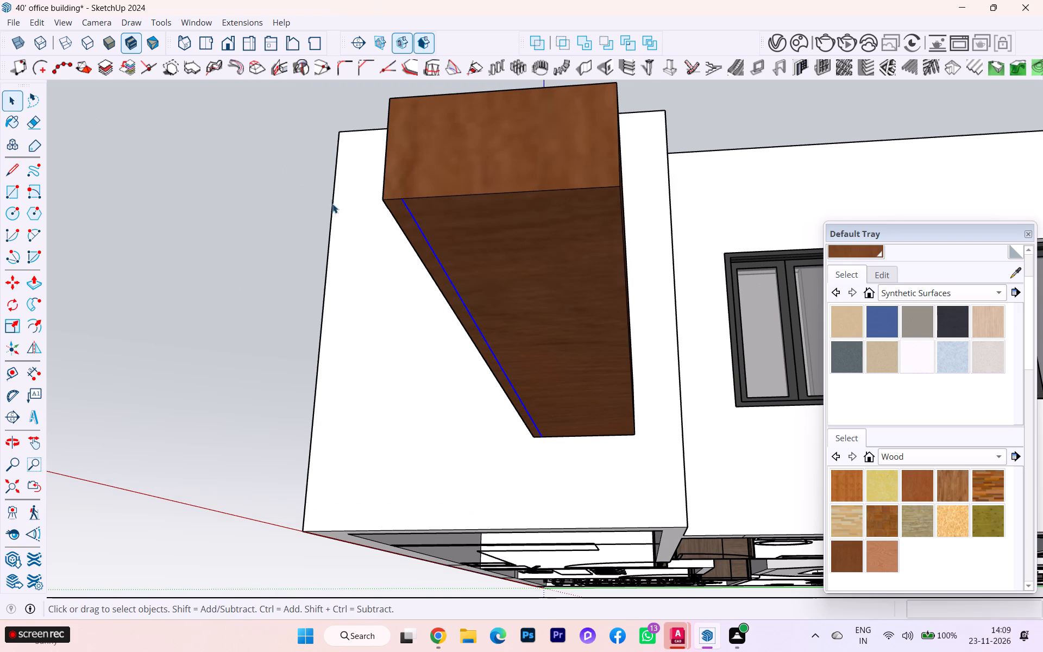
Push/Pull the 1" strip on the slab's underside down 1'6" to form the desk's long back panel.
left_click(411, 227)
key("p")
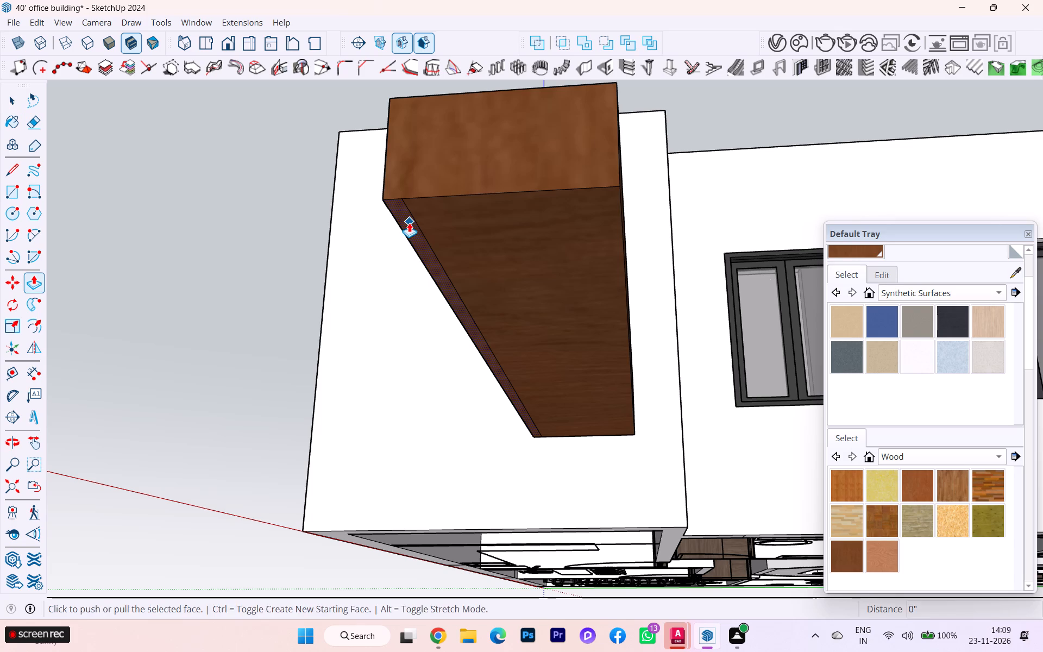
left_click(409, 223)
scroll(363, 393, "down", 3)
middle_click_drag(386, 397, 200, 509)
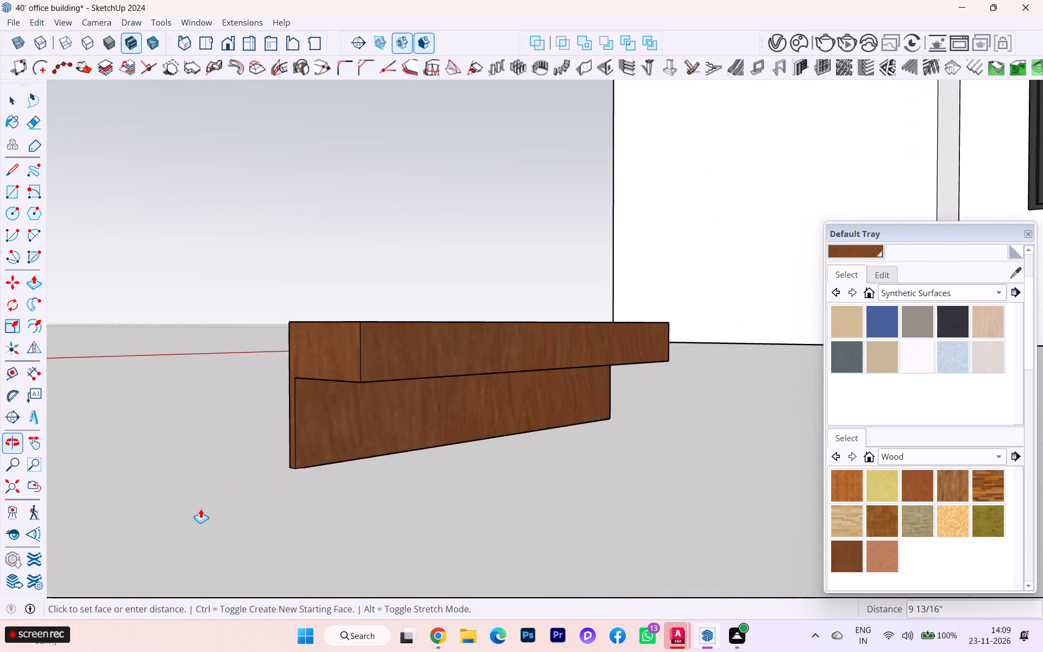
type("1'6")
key("Return")
scroll(324, 501, "down", 2)
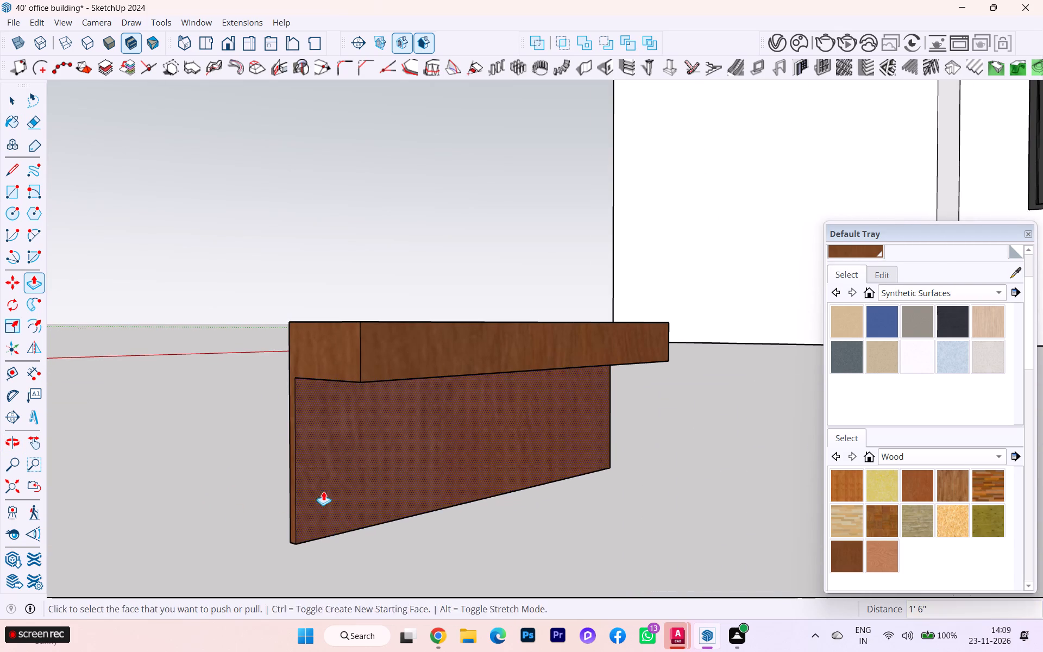
Copy the vertical edge at one end of the back panel 1" inward across its inner face.
scroll(323, 491, "down", 1)
middle_click_drag(320, 478, 67, 316)
scroll(233, 370, "up", 3)
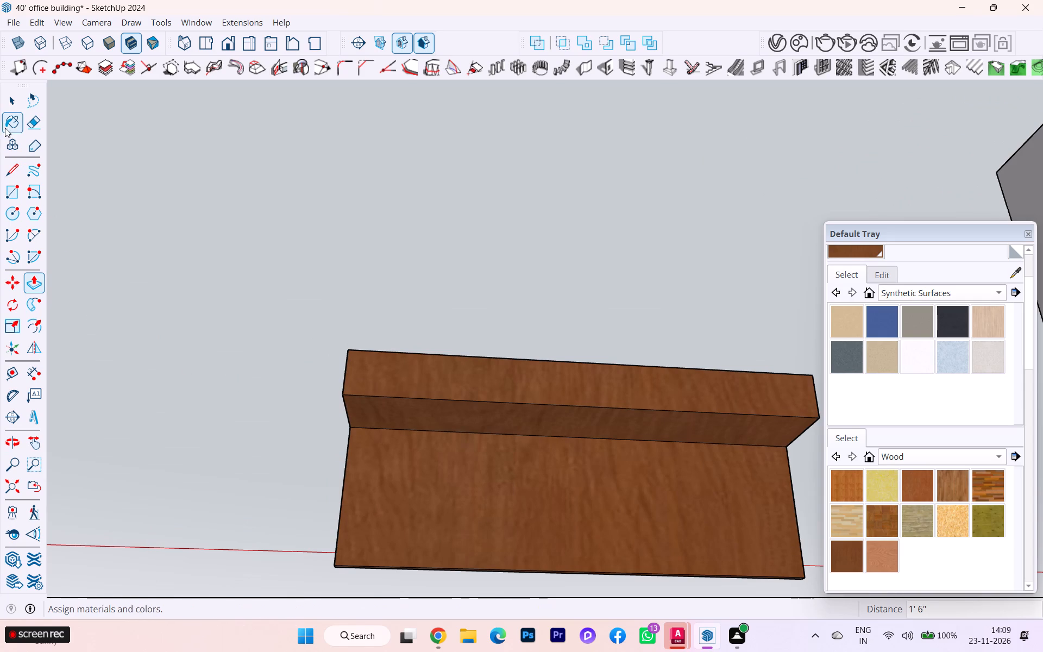
left_click(15, 112)
scroll(350, 459, "up", 1)
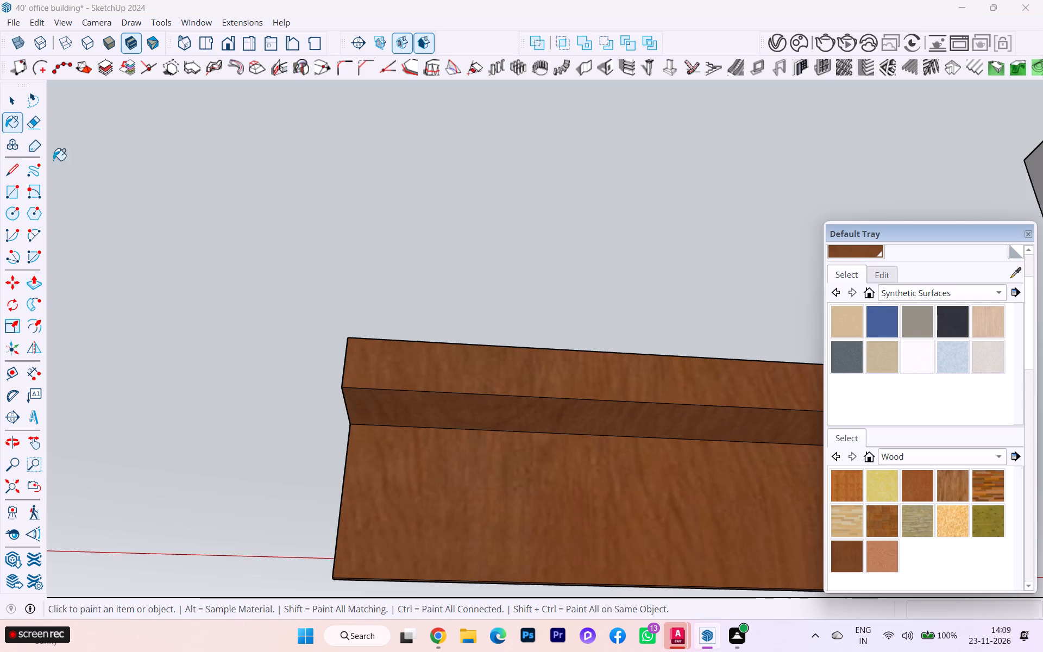
left_click(14, 97)
left_click(344, 467)
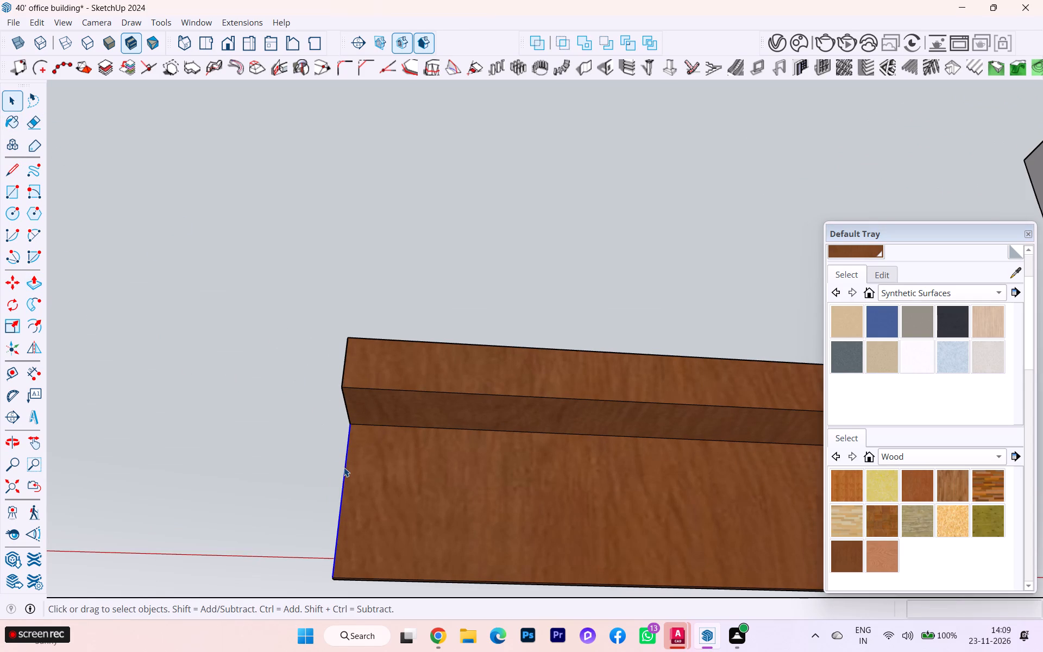
key("m")
key("Return")
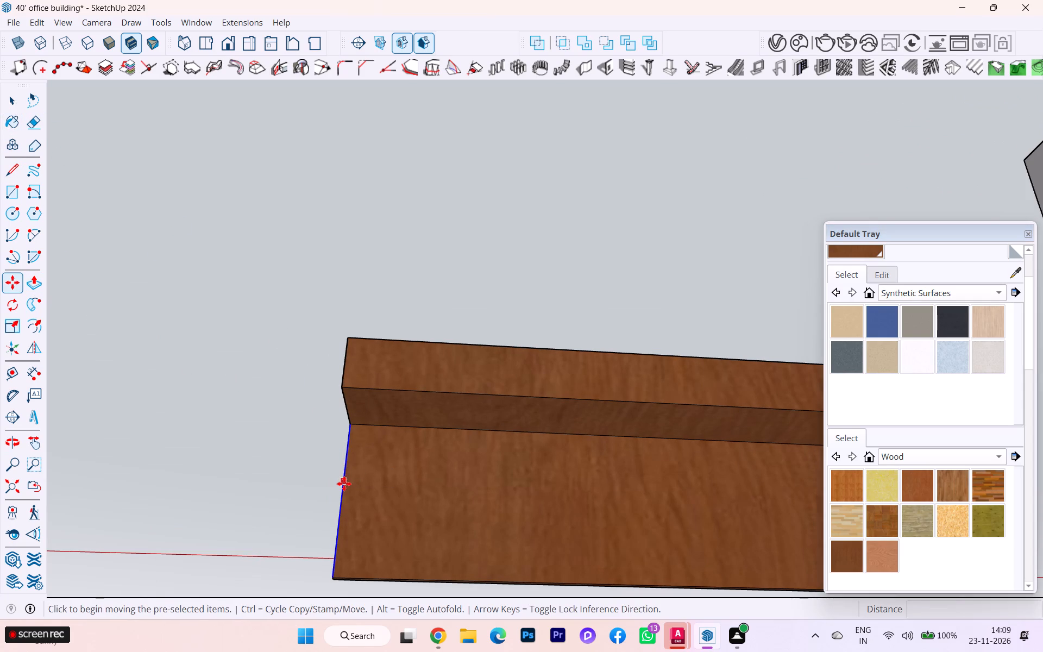
left_click(343, 484)
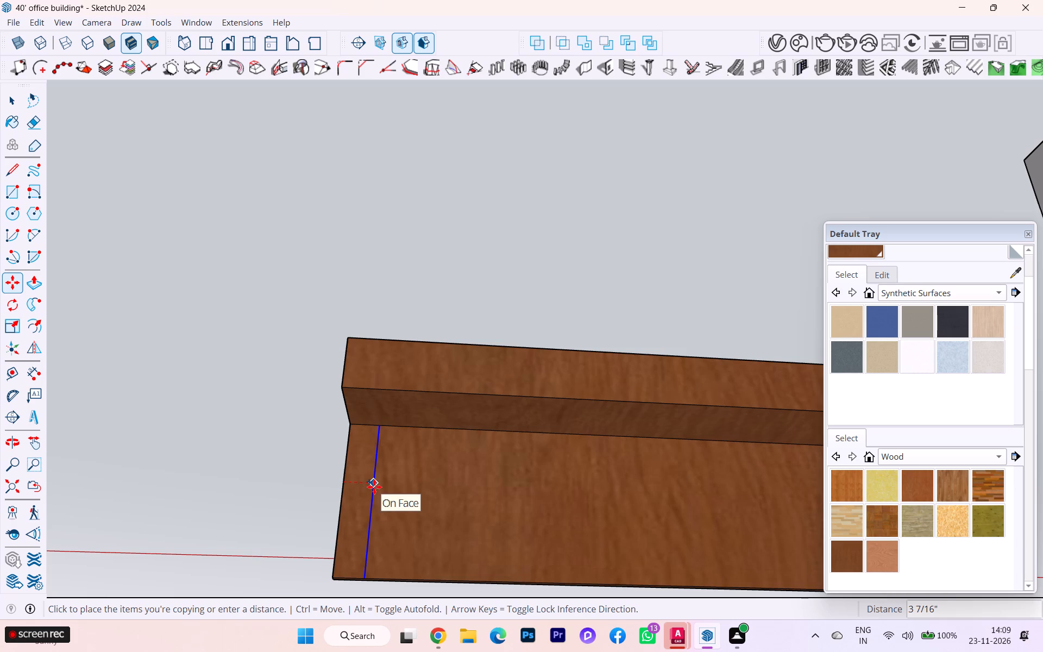
key("1")
key("Return")
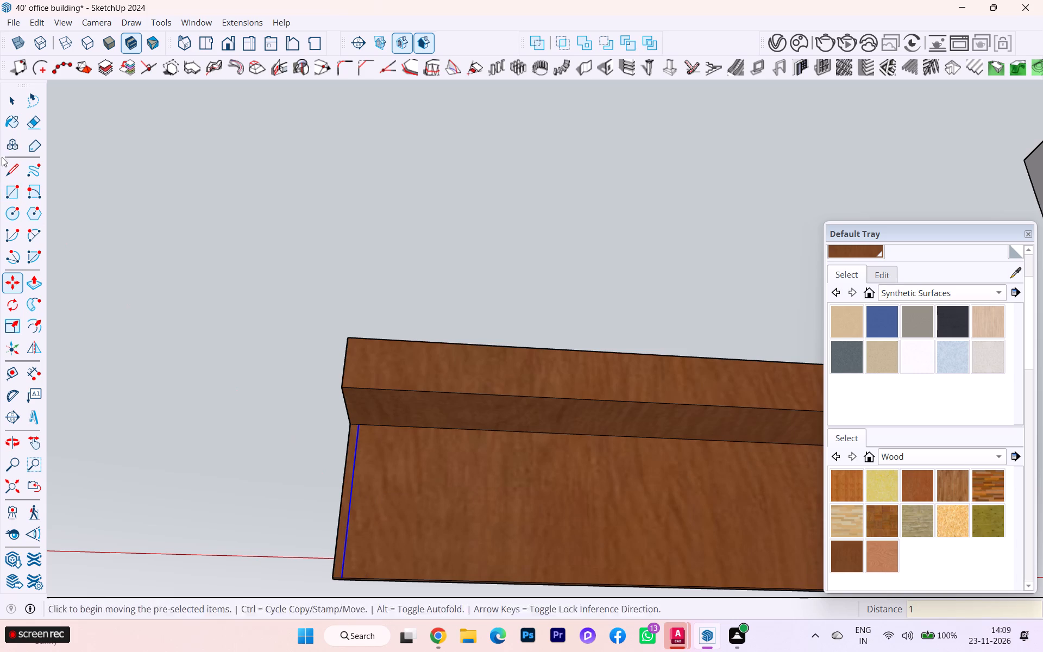
left_click(17, 101)
Push/Pull the new 1" end strip 11" out to the slab's front to form a side panel.
middle_click_drag(360, 386, 422, 517)
scroll(340, 491, "up", 1)
scroll(341, 491, "down", 2)
scroll(341, 491, "up", 4)
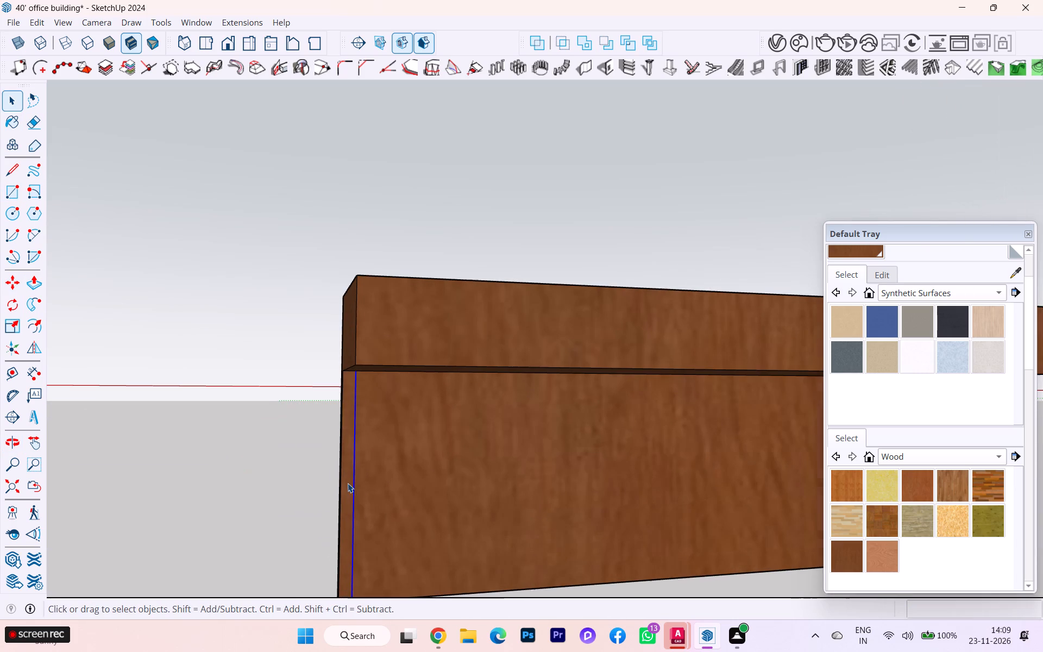
left_click(348, 470)
key("p")
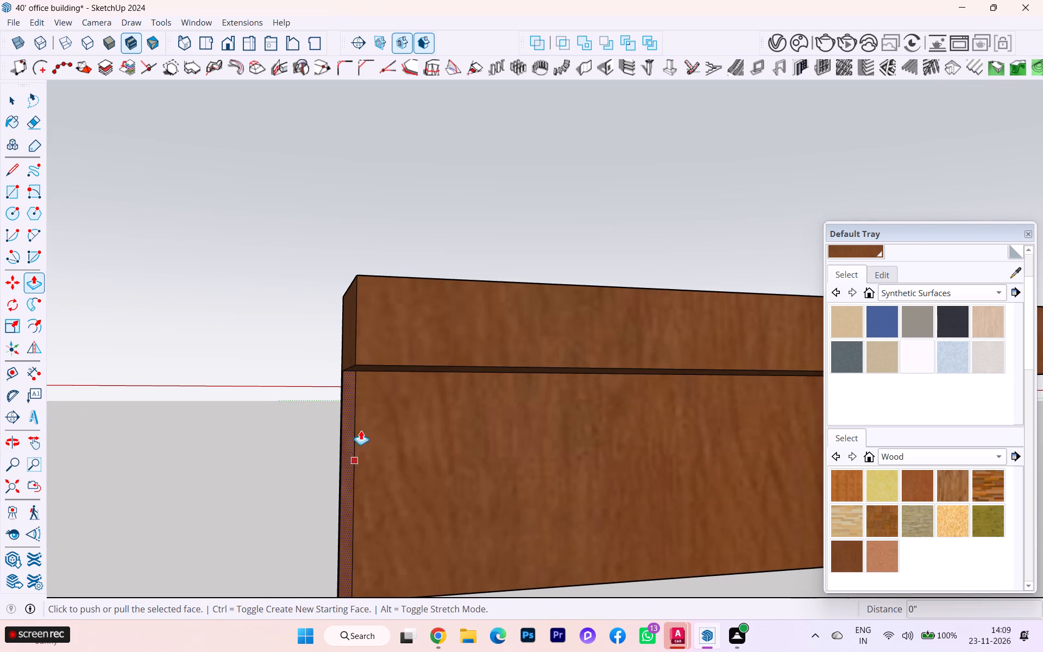
left_click(351, 420)
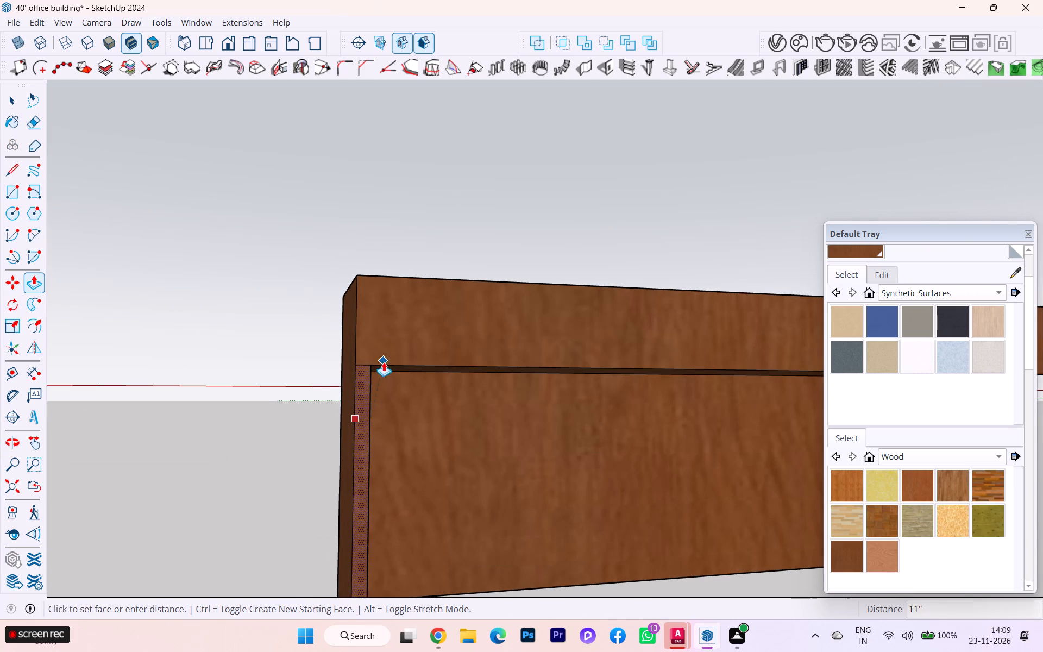
left_click(384, 362)
Examine the desk's slab, back panel and side panel from several sides.
scroll(400, 362, "down", 1)
scroll(411, 369, "up", 1)
middle_click_drag(445, 381, 461, 522)
scroll(451, 383, "down", 1)
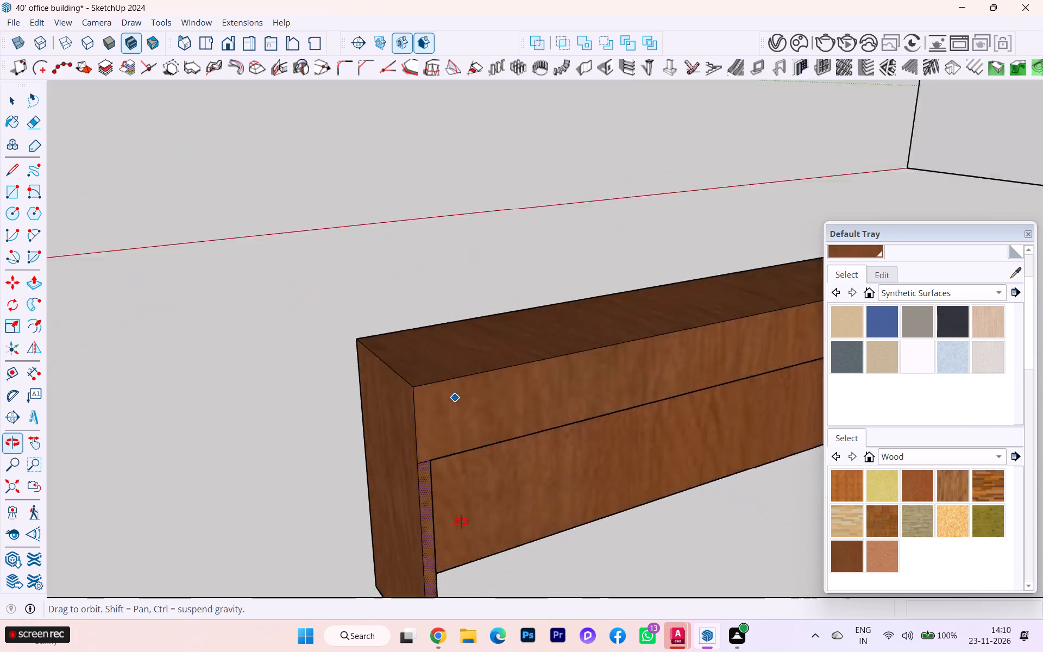
middle_click_drag(461, 522, 227, 515)
scroll(295, 485, "up", 3)
scroll(330, 485, "down", 1)
middle_click_drag(332, 482, 432, 448)
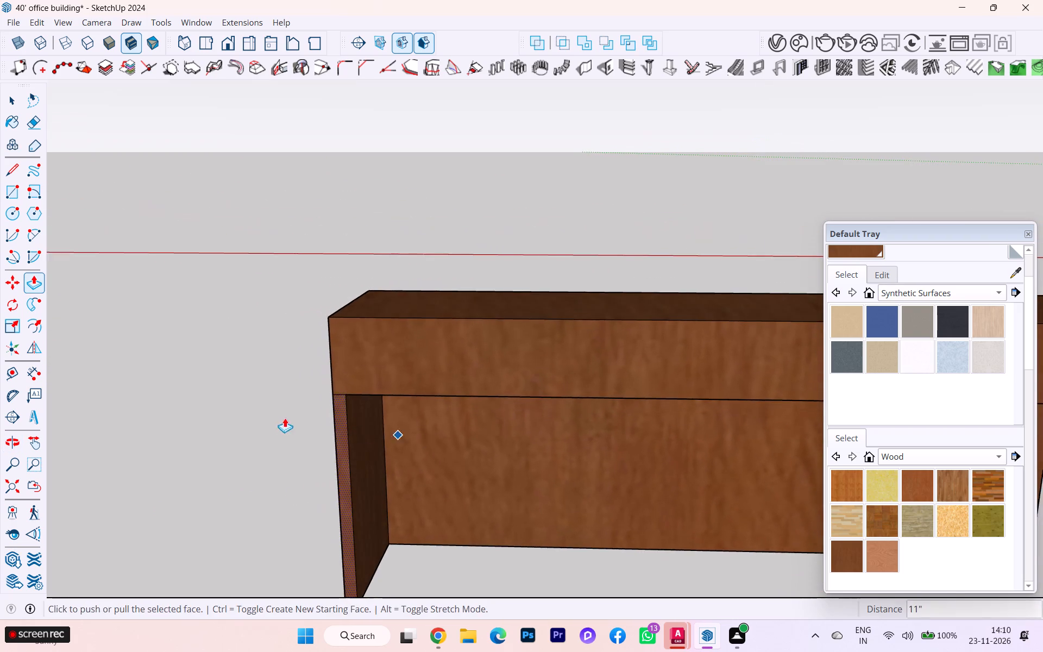
scroll(272, 419, "down", 1)
scroll(272, 420, "up", 2)
scroll(271, 423, "down", 2)
middle_click_drag(269, 429, 831, 487)
middle_click_drag(539, 474, 789, 444)
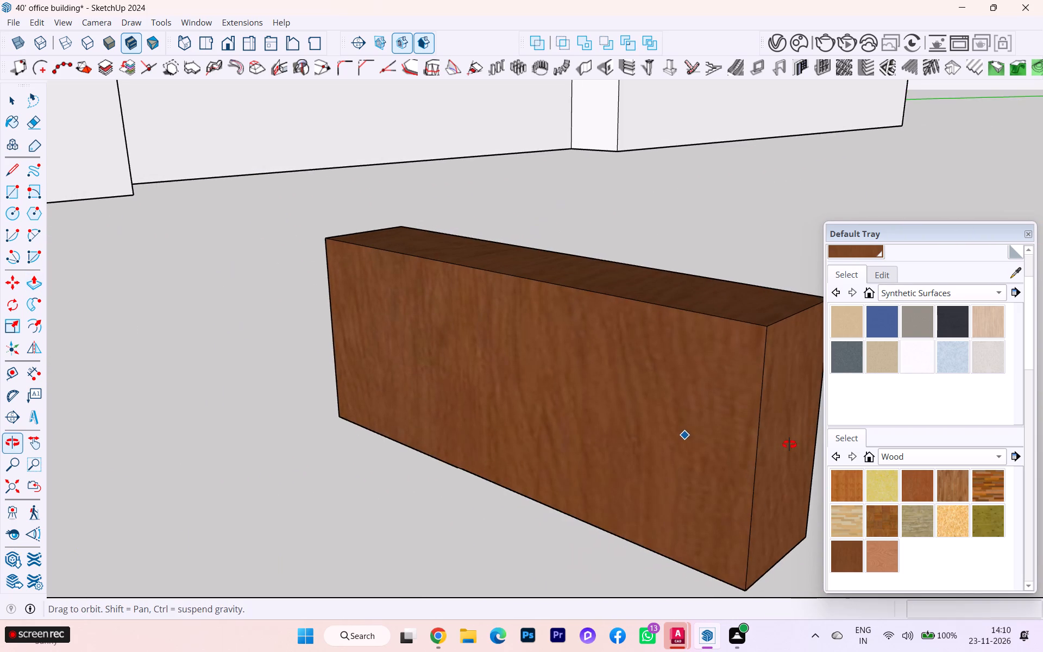
middle_click_drag(789, 444, 18, 382)
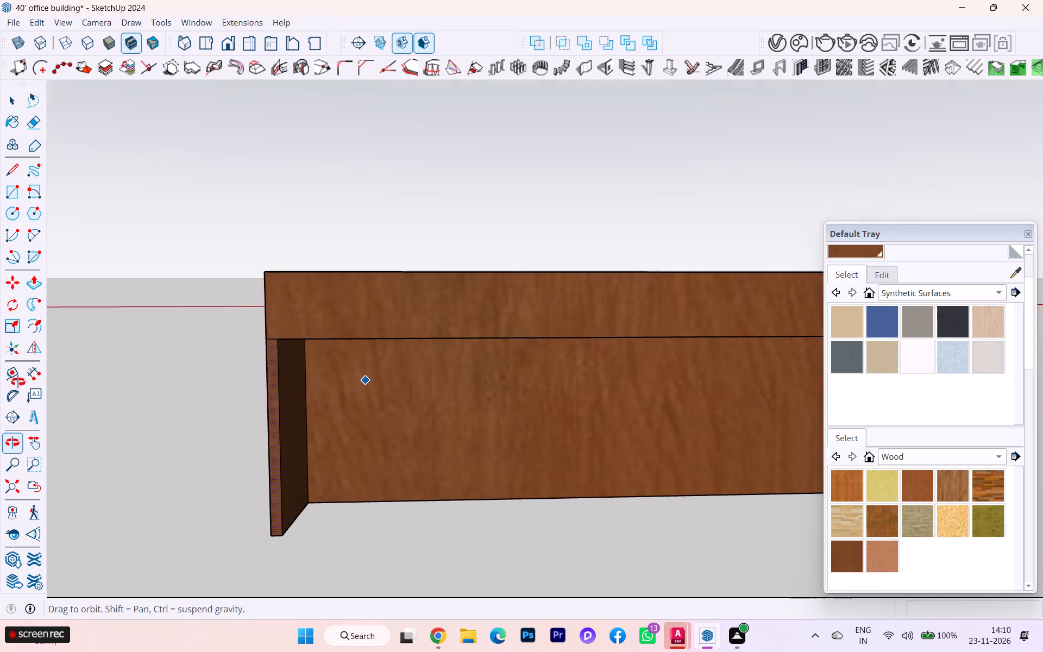
middle_click_drag(18, 382, 18, 378)
Copy the vertical edge at the opposite end of the back panel 1" inward across its inner face.
left_click(3, 99)
middle_click_drag(266, 240, 236, 180)
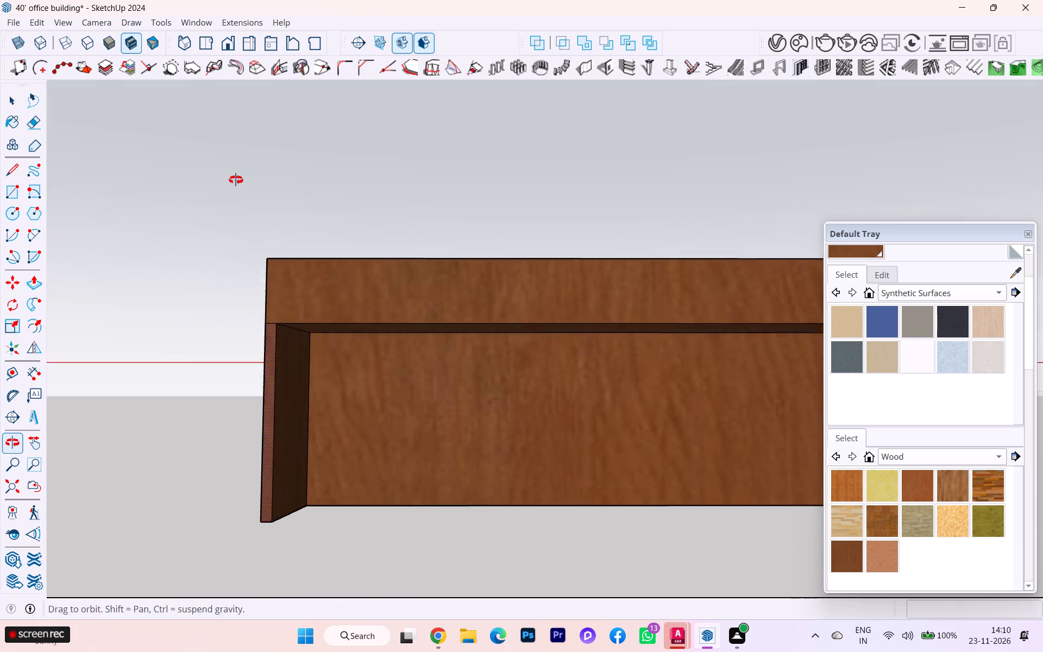
middle_click_drag(236, 180, 233, 172)
scroll(115, 235, "down", 1)
left_click(581, 400)
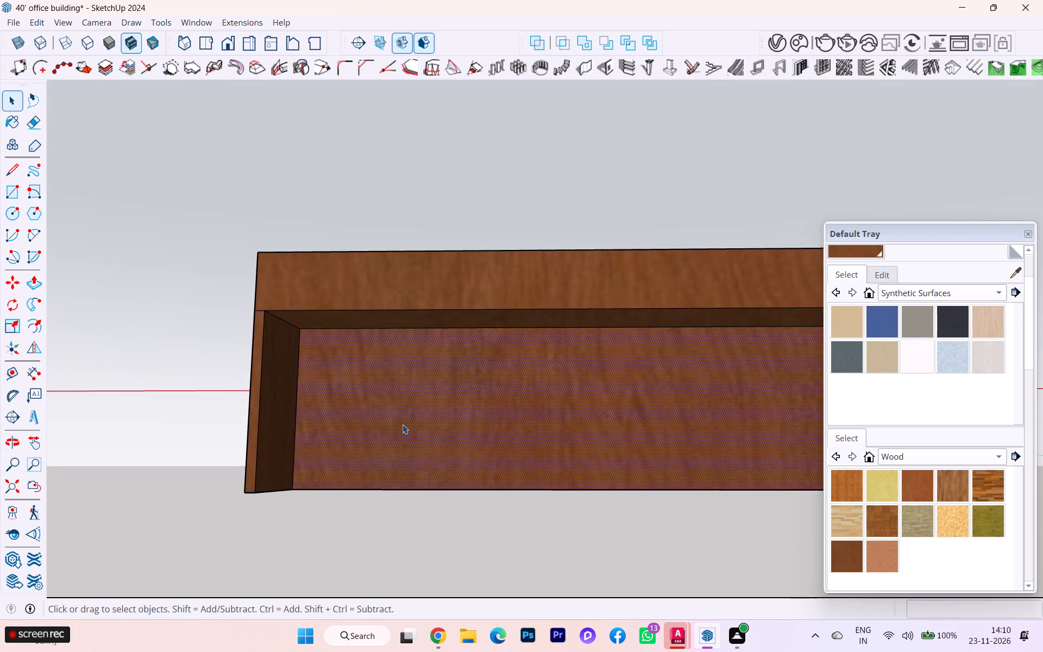
scroll(387, 428, "down", 3)
scroll(733, 427, "up", 4)
left_click(690, 432)
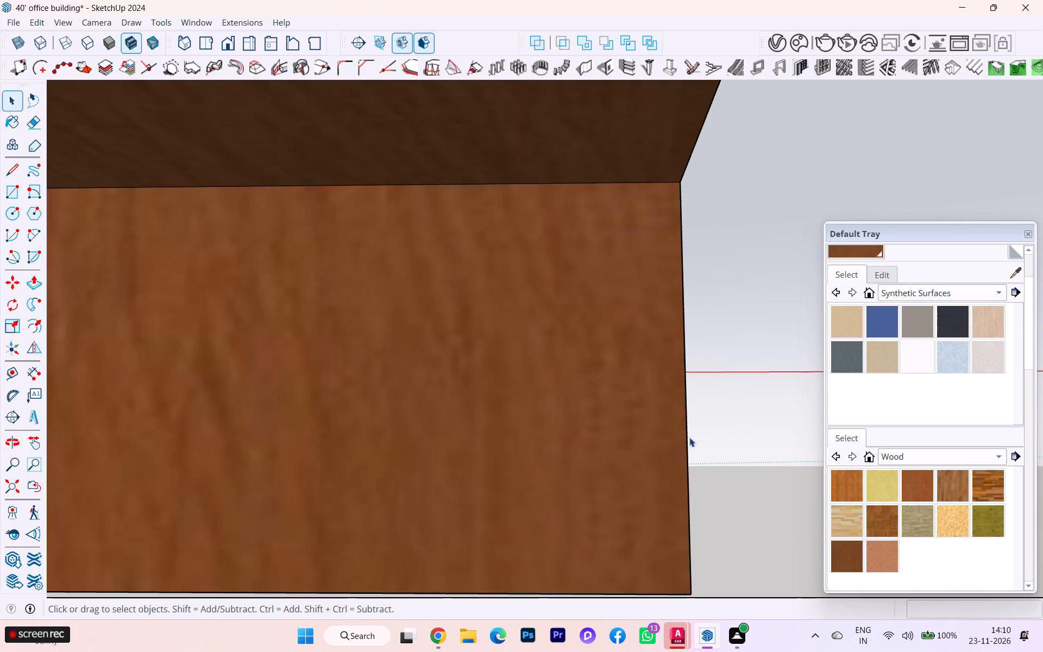
left_click(689, 438)
left_click(687, 443)
scroll(686, 448, "down", 3)
key("m")
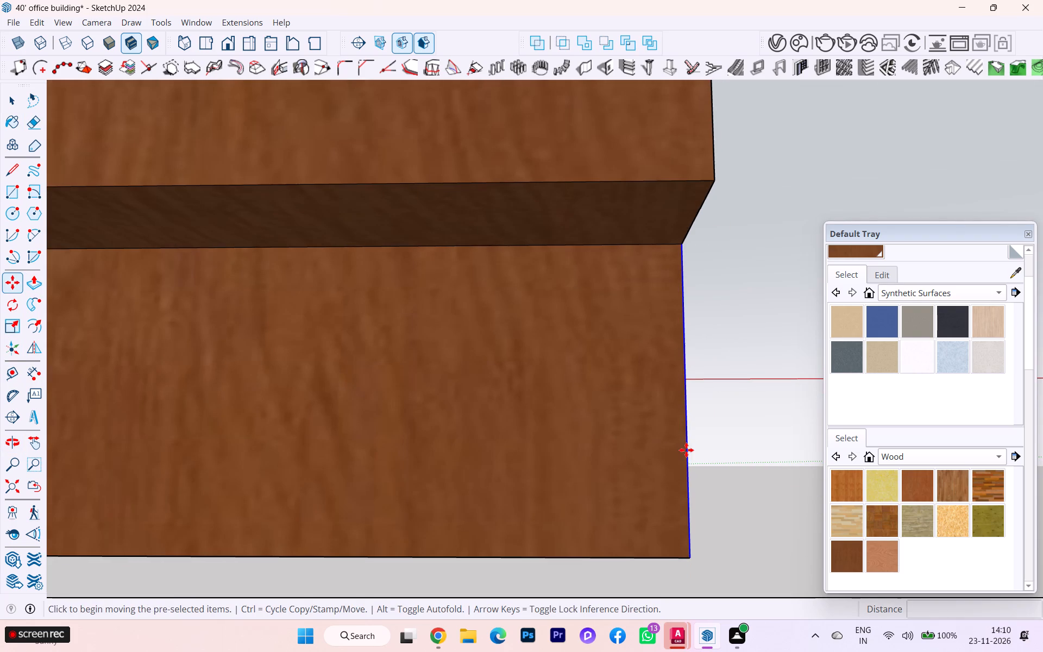
key("Return")
left_click(686, 445)
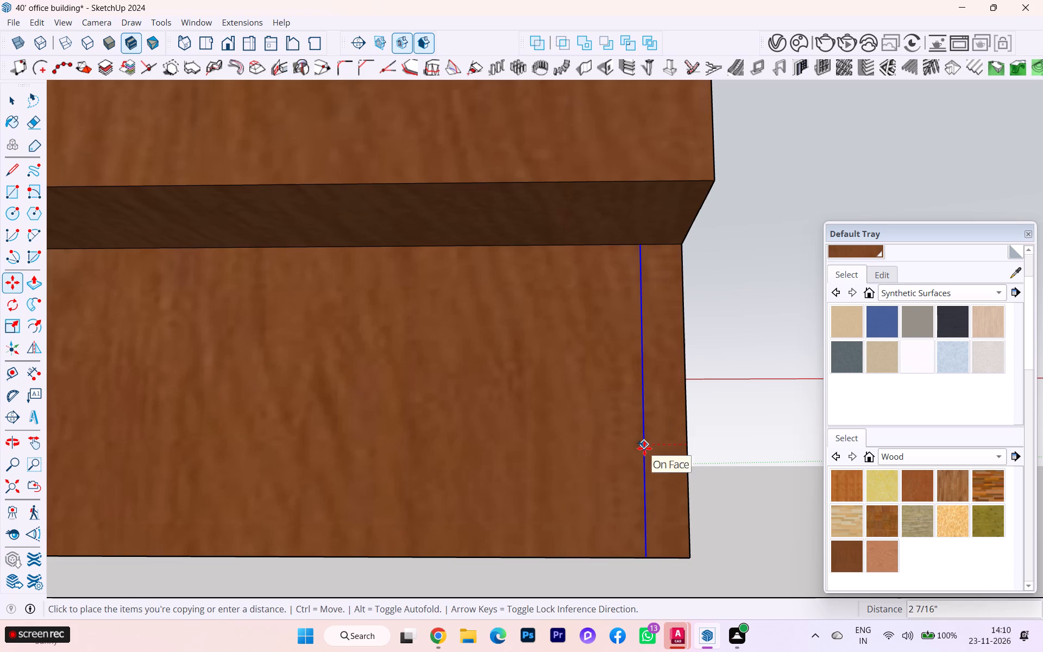
key("1")
key("Return")
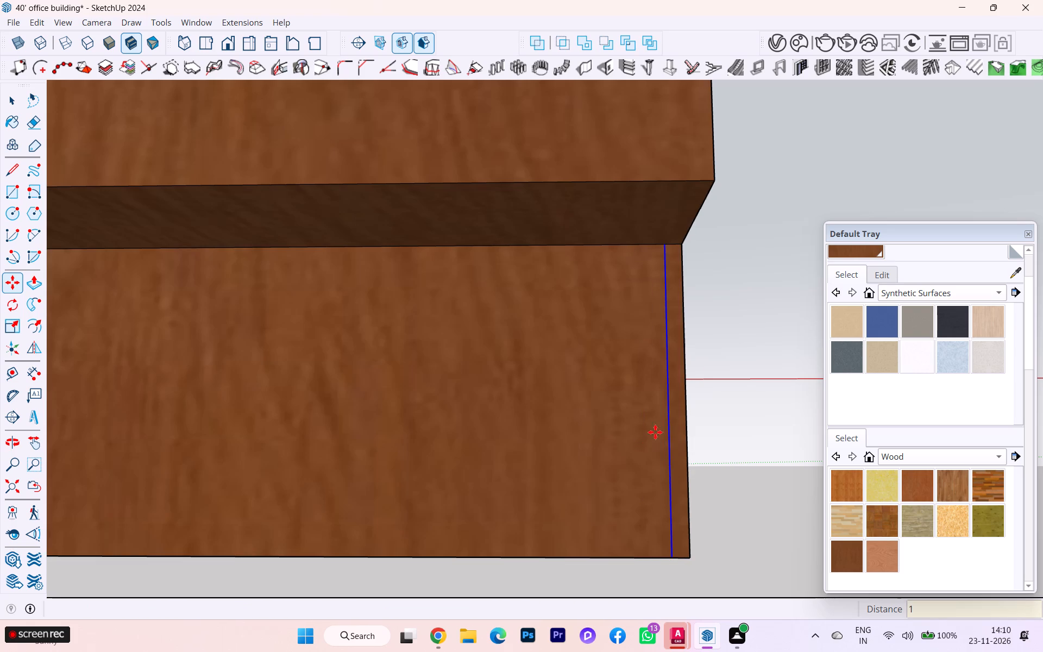
left_click(9, 101)
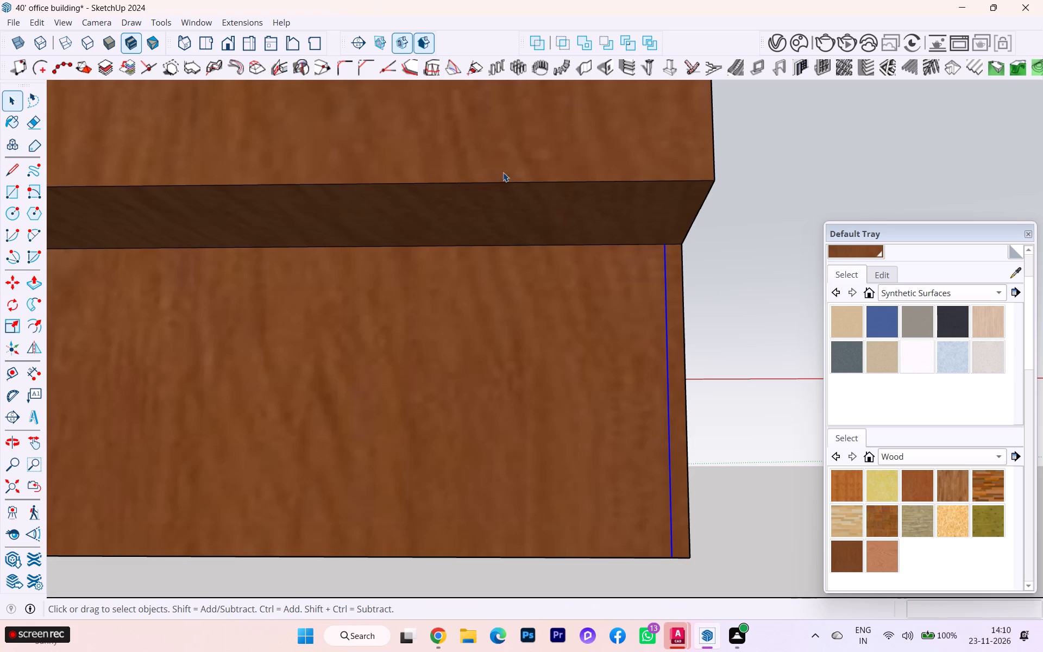
Push/Pull this second end strip 11" out to the slab's front to form the other side panel.
left_click(678, 307)
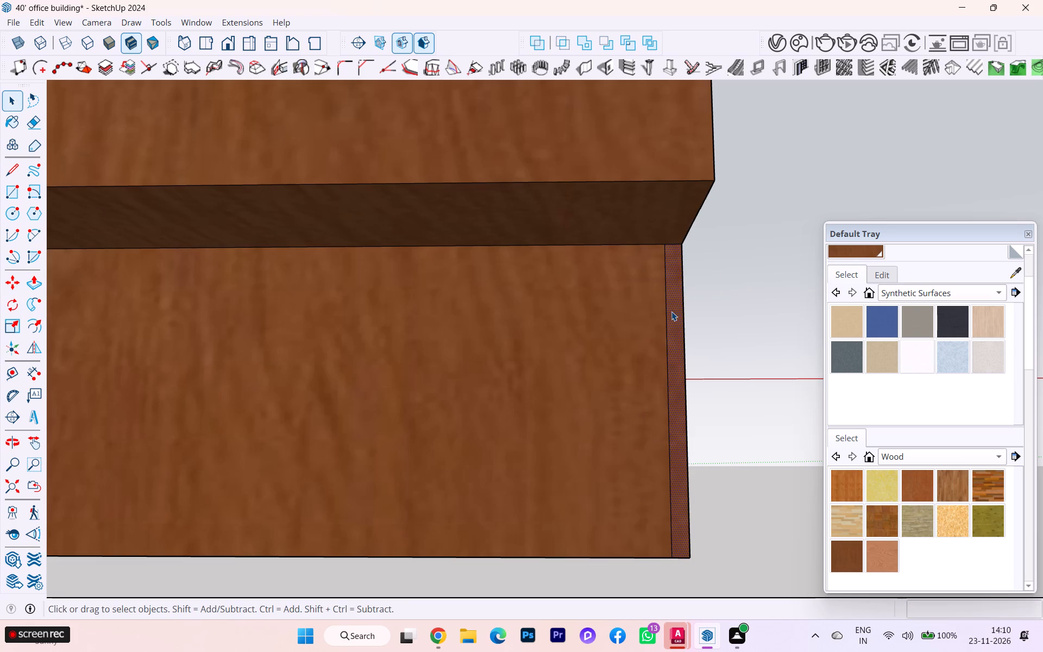
key("p")
left_click(671, 311)
left_click(666, 186)
scroll(722, 189, "down", 4)
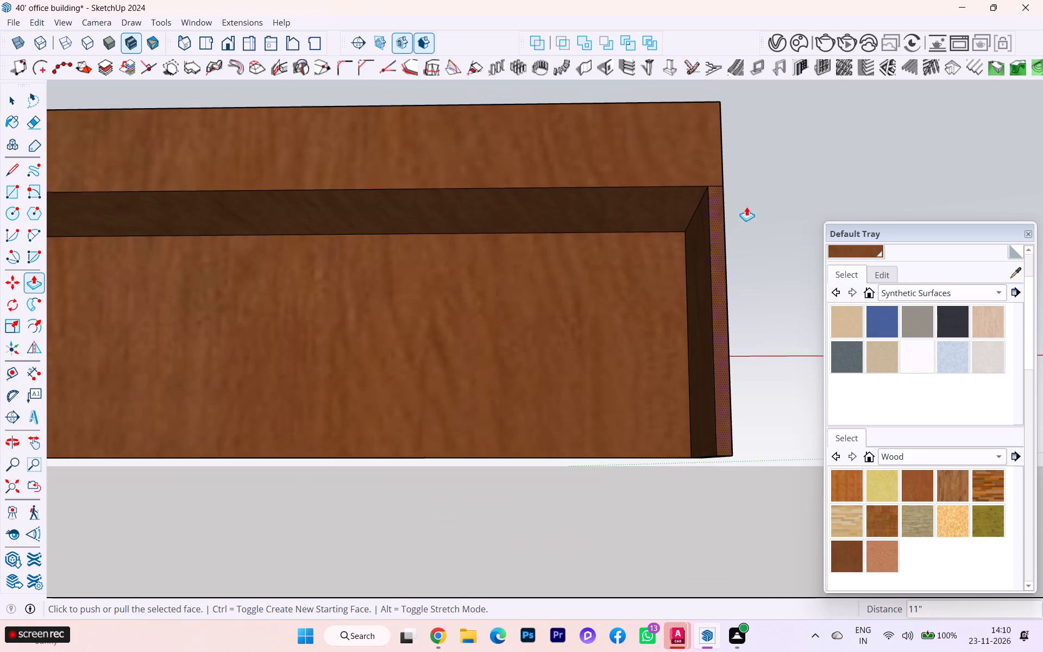
scroll(737, 232, "down", 1)
middle_click_drag(734, 239, 736, 375)
scroll(725, 283, "down", 1)
middle_click_drag(722, 256, 726, 124)
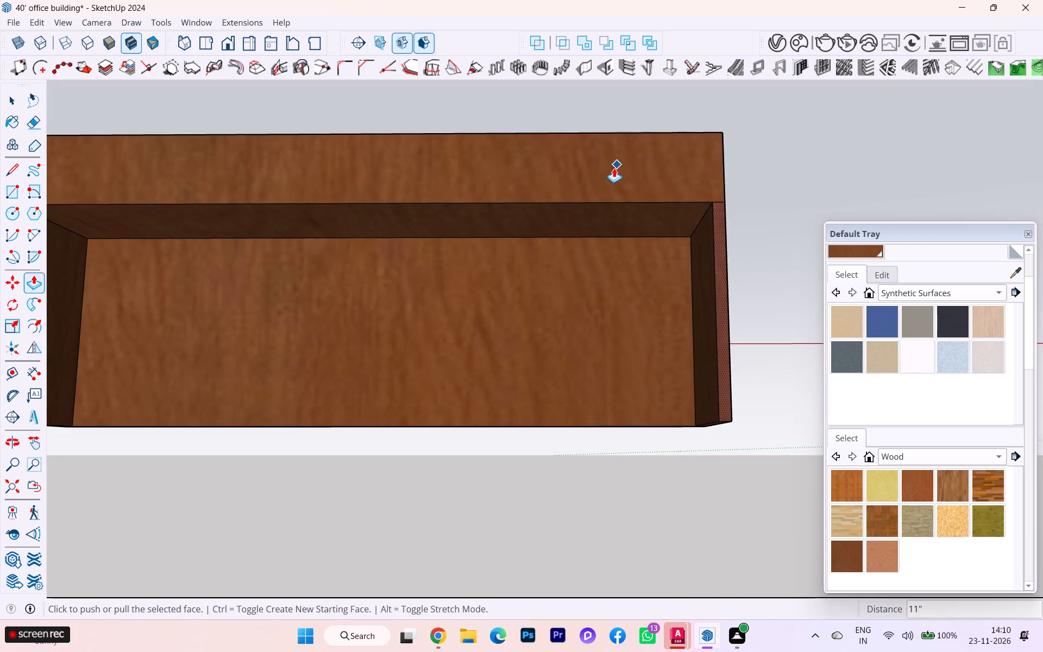
Push/Pull the slab's underside between the two side panels 2" downward to thicken the top.
left_click(3, 99)
left_click(221, 220)
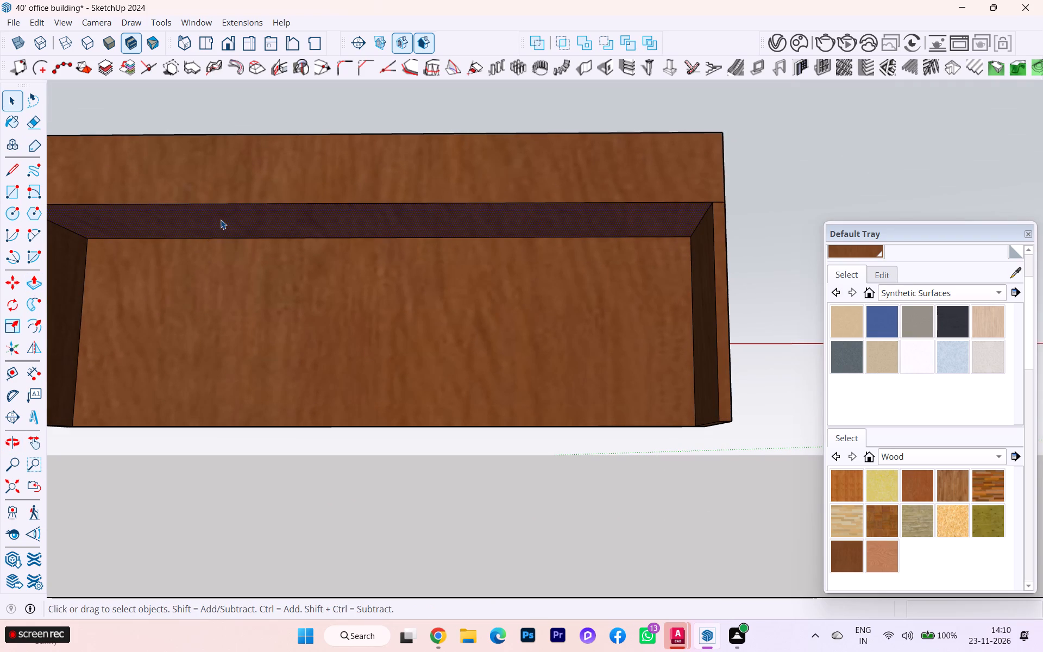
key("p")
left_click(221, 220)
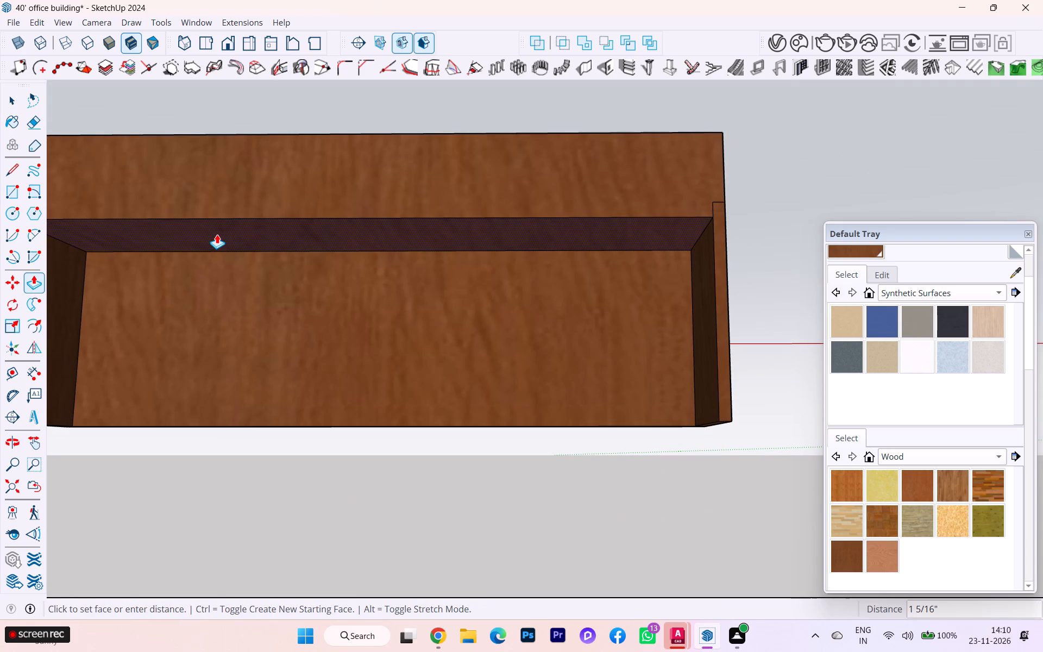
key("2")
key("Return")
scroll(541, 260, "up", 2)
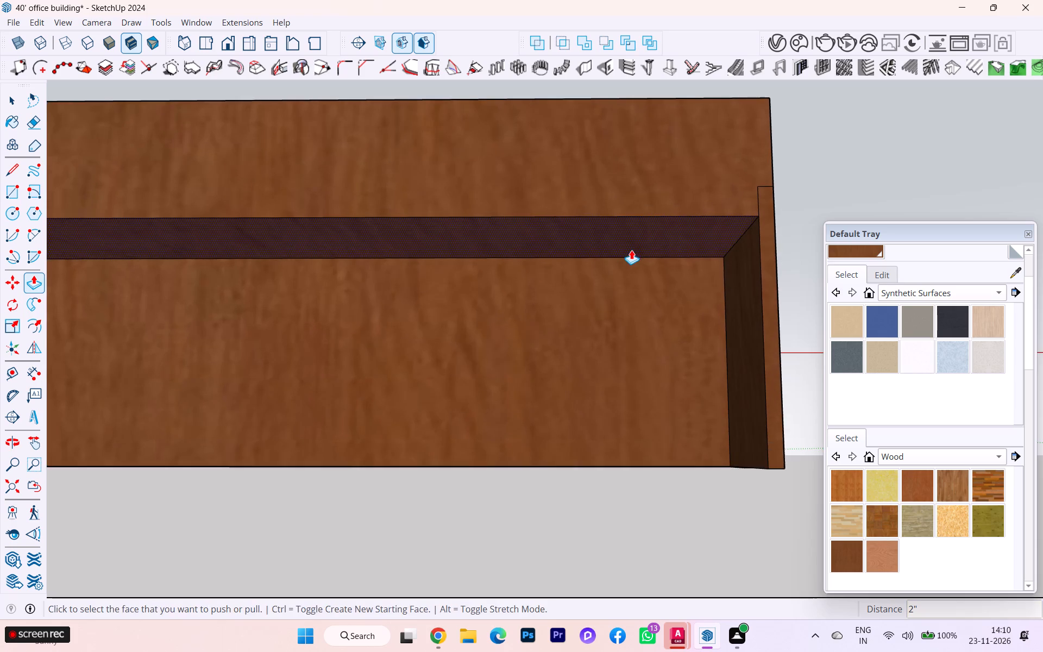
Push/Pull one side panel's raised top down to the thickened slab's underside and bring its front face flush with the slab.
scroll(633, 250, "down", 1)
middle_click_drag(635, 264, 631, 356)
scroll(764, 148, "up", 6)
scroll(759, 234, "down", 1)
middle_click_drag(756, 236, 646, 255)
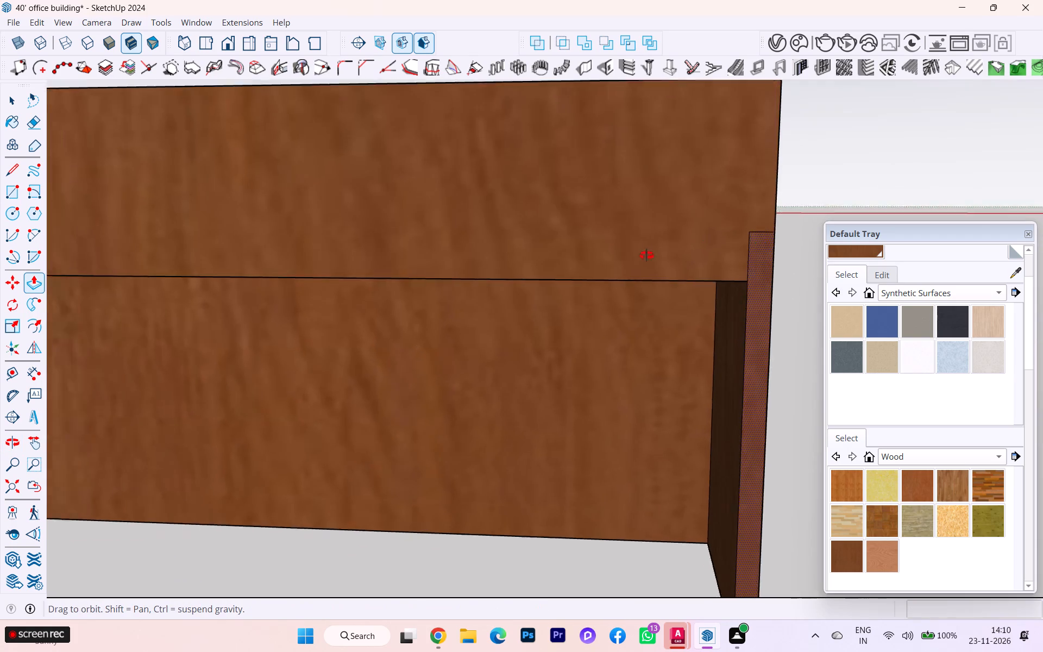
middle_click_drag(646, 255, 468, 290)
left_click(662, 276)
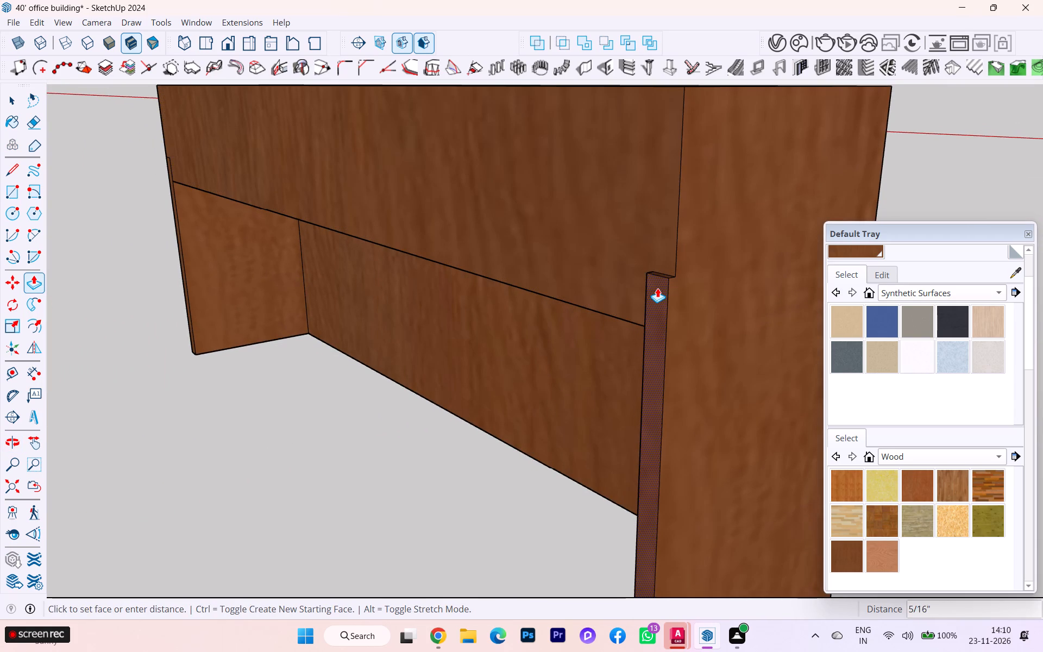
left_click(654, 291)
scroll(662, 272, "up", 3)
left_click(657, 274)
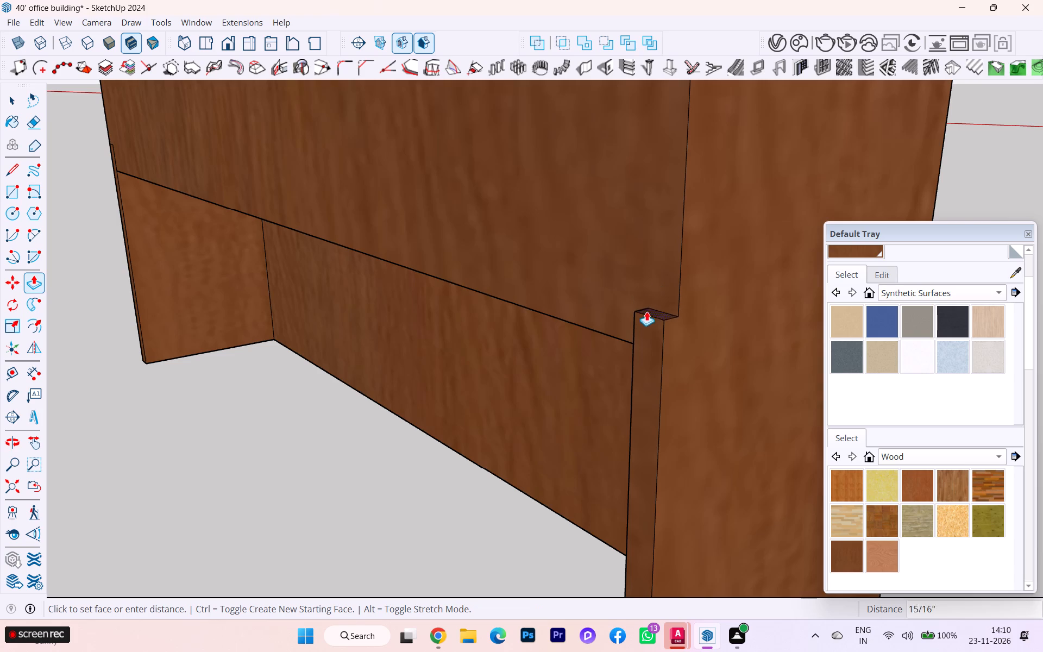
left_click(625, 343)
left_click(648, 381)
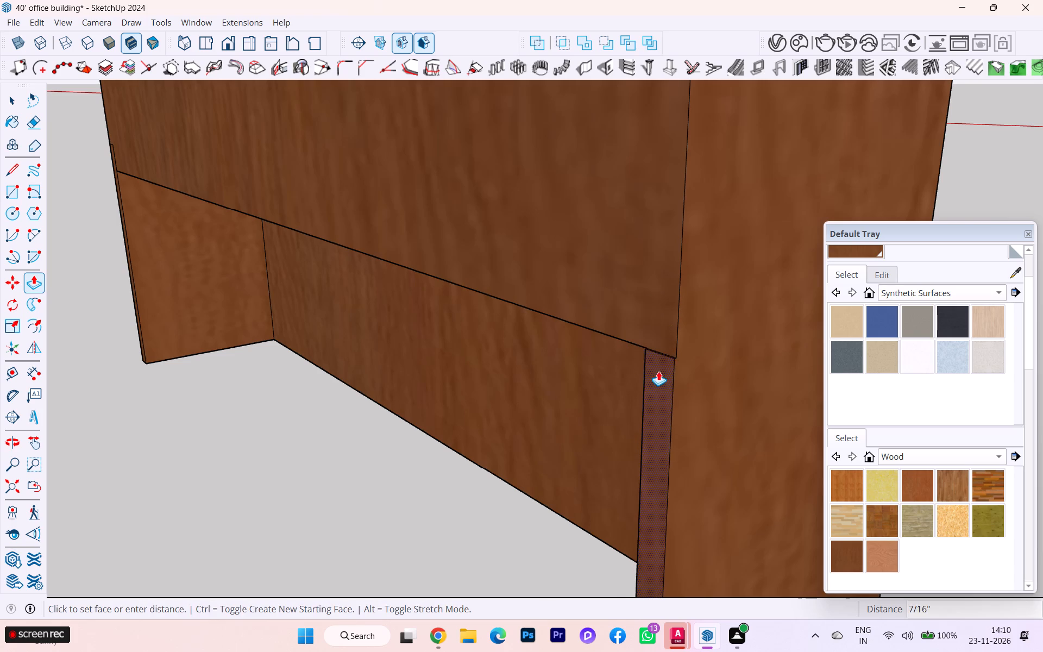
left_click(654, 345)
Push/Pull the first side panel's front face flush with the front edge of the slab.
scroll(702, 317, "down", 2)
scroll(702, 317, "up", 1)
scroll(702, 317, "down", 1)
scroll(561, 310, "down", 1)
middle_click_drag(561, 310, 608, 311)
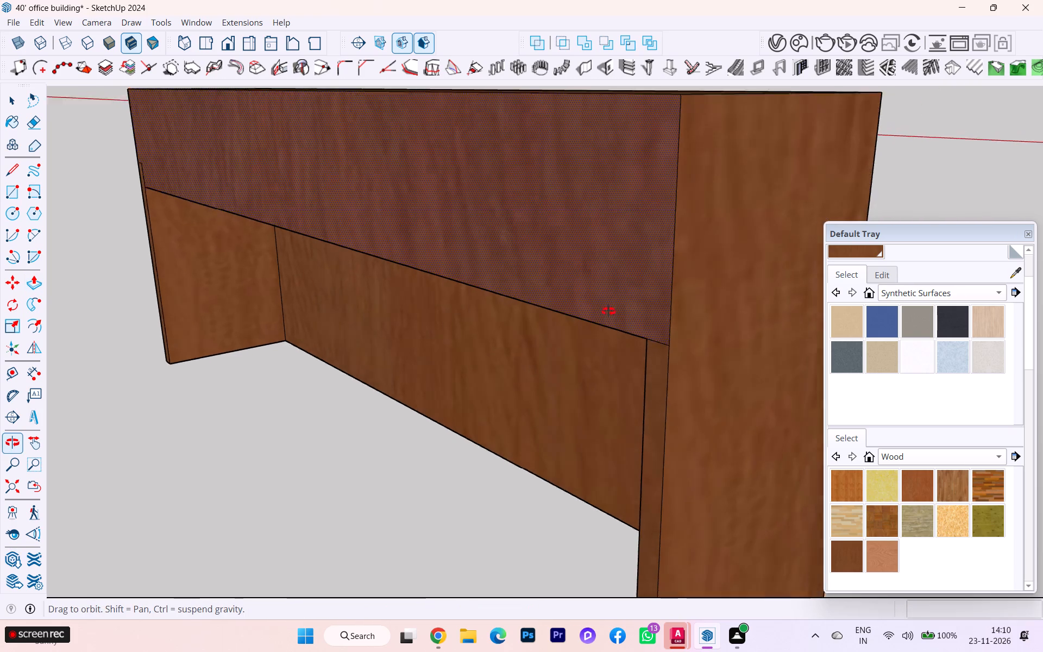
middle_click_drag(608, 311, 762, 303)
scroll(705, 293, "down", 5)
middle_click_drag(576, 313, 727, 328)
left_click(661, 315)
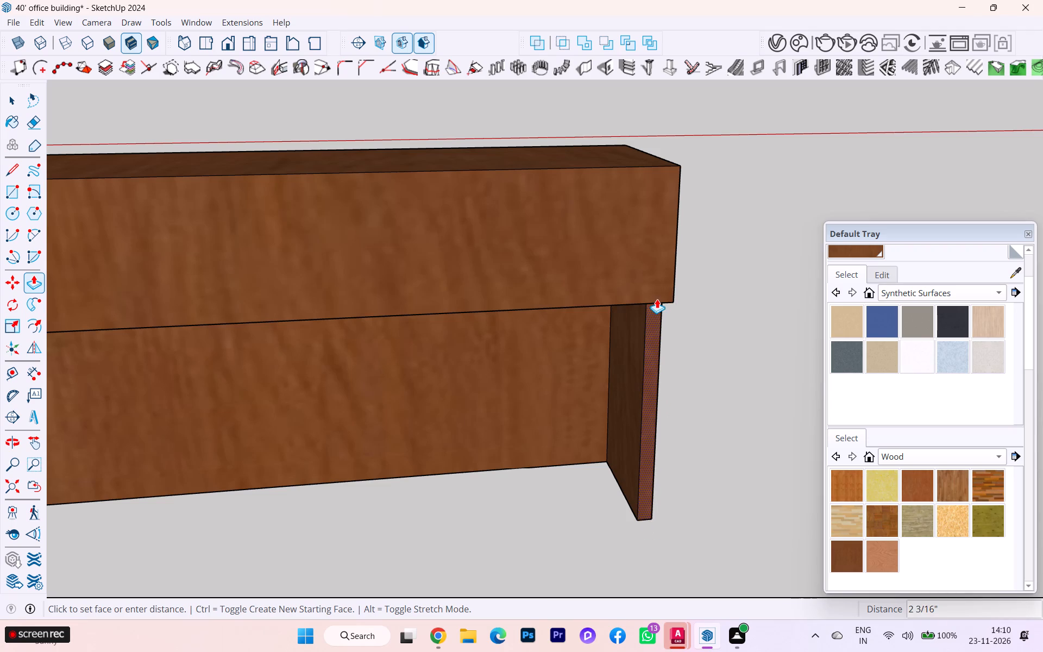
left_click(510, 314)
Push/Pull the opposite side panel's raised top down level with the thickened slab's underside.
scroll(734, 314, "down", 3)
middle_click_drag(719, 317, 336, 276)
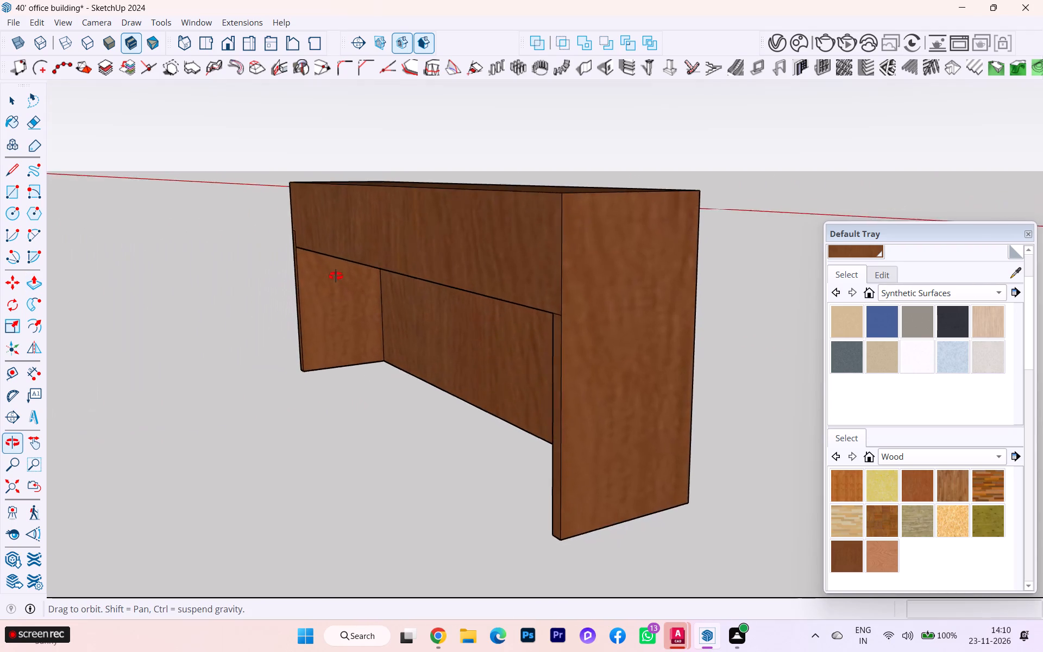
middle_click_drag(336, 276, 789, 277)
scroll(784, 287, "down", 10)
scroll(329, 342, "up", 1)
left_click(260, 342)
left_click_drag(256, 348, 259, 356)
middle_click_drag(268, 349, 322, 440)
scroll(274, 358, "down", 1)
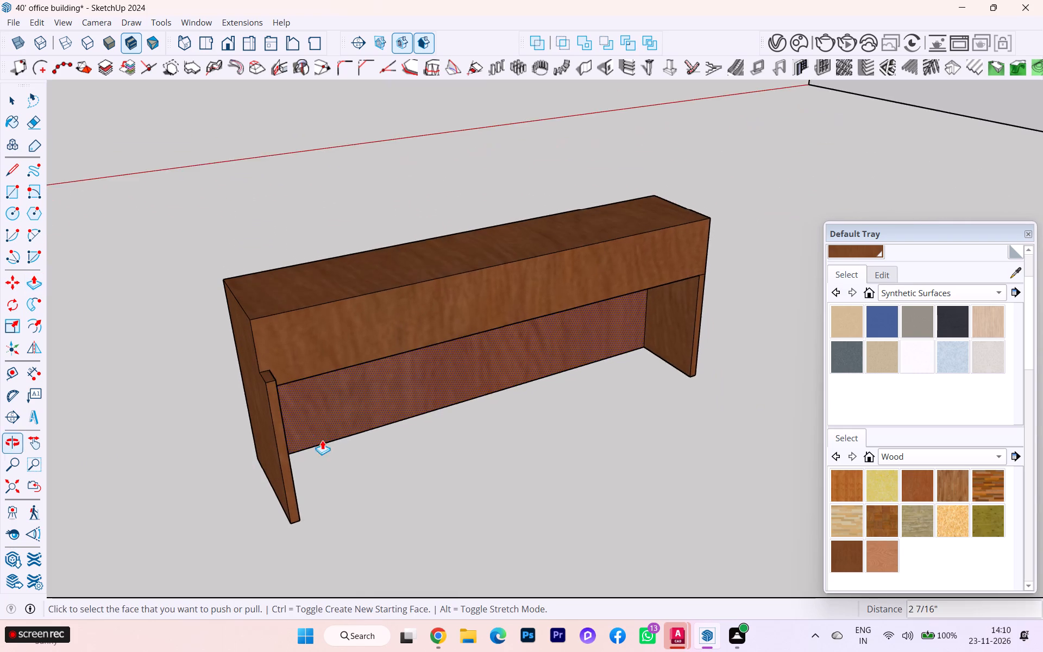
scroll(294, 391, "up", 2)
scroll(294, 390, "down", 1)
scroll(294, 390, "up", 2)
left_click(250, 368)
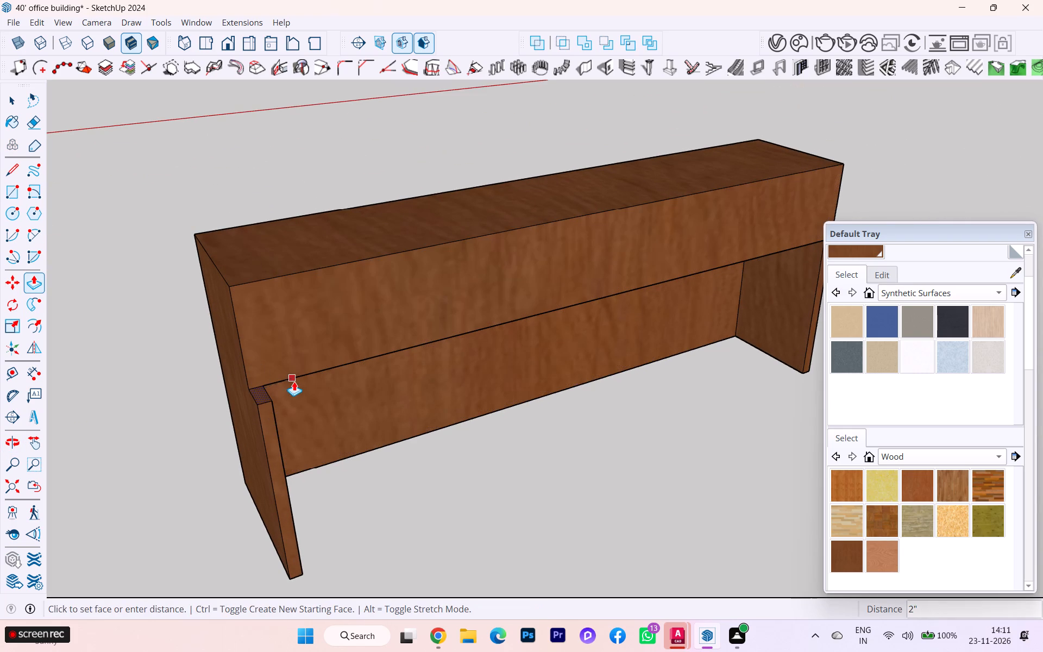
left_click(294, 381)
Push/Pull that side panel's front face until it is flush with the slab's front face.
left_click(272, 419)
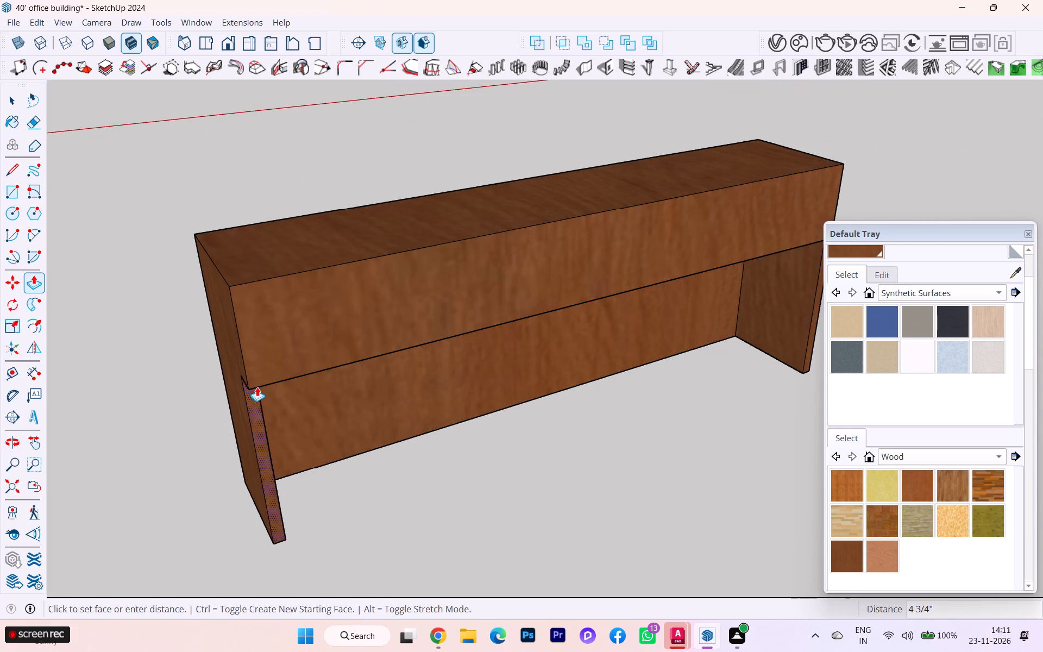
left_click(420, 491)
left_click(345, 534)
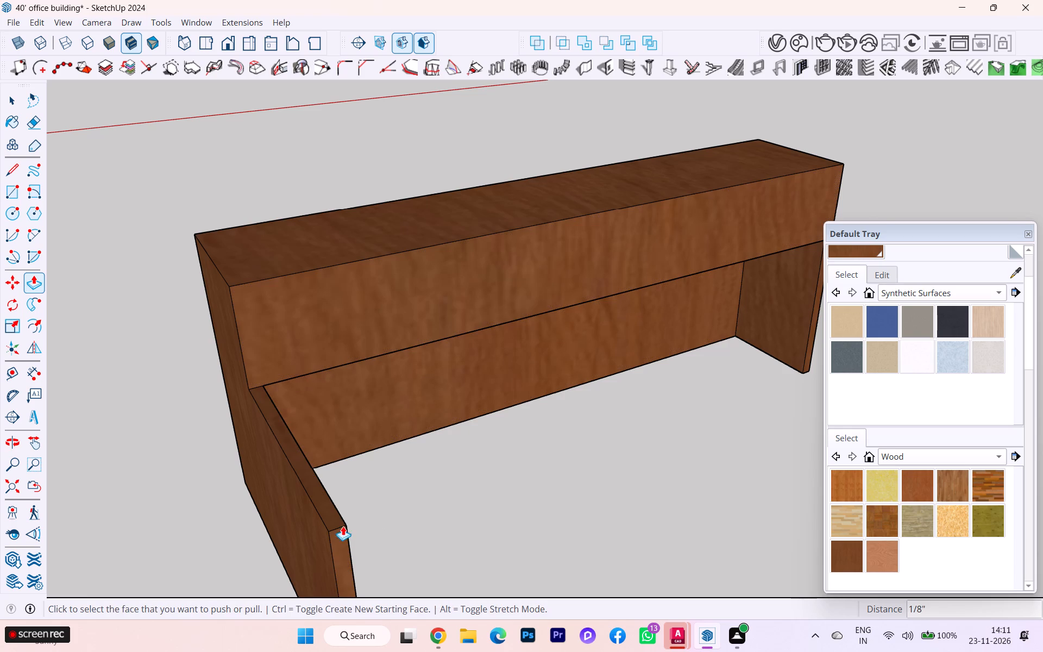
left_click(342, 535)
left_click(287, 372)
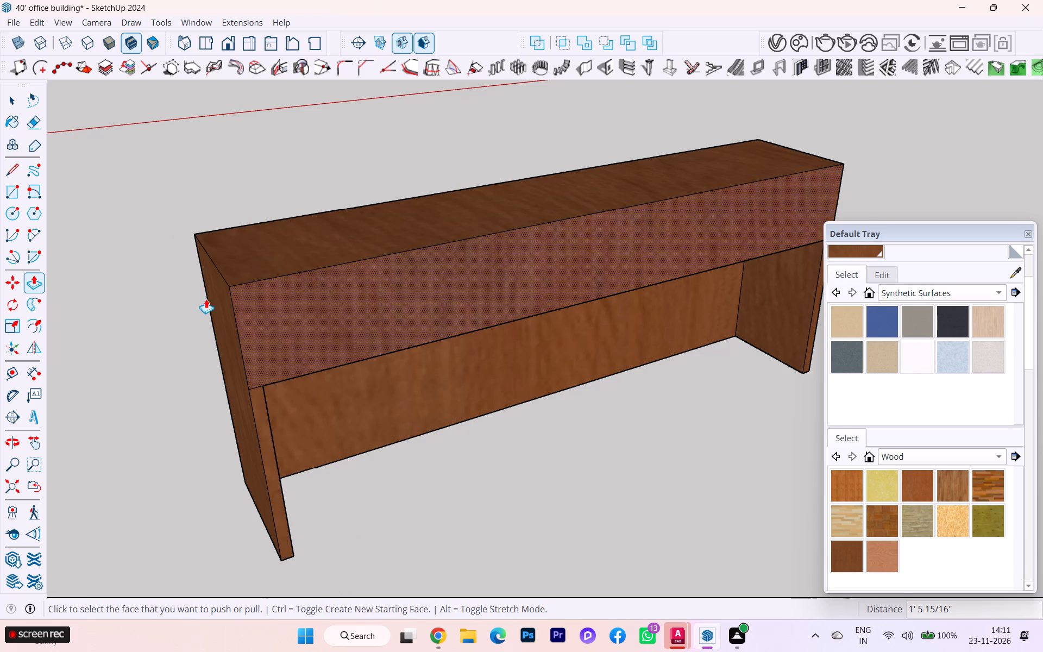
left_click(4, 100)
left_click(464, 462)
Offset the outline of the thick slab's front face inward by about 3/4".
middle_click_drag(476, 459, 281, 426)
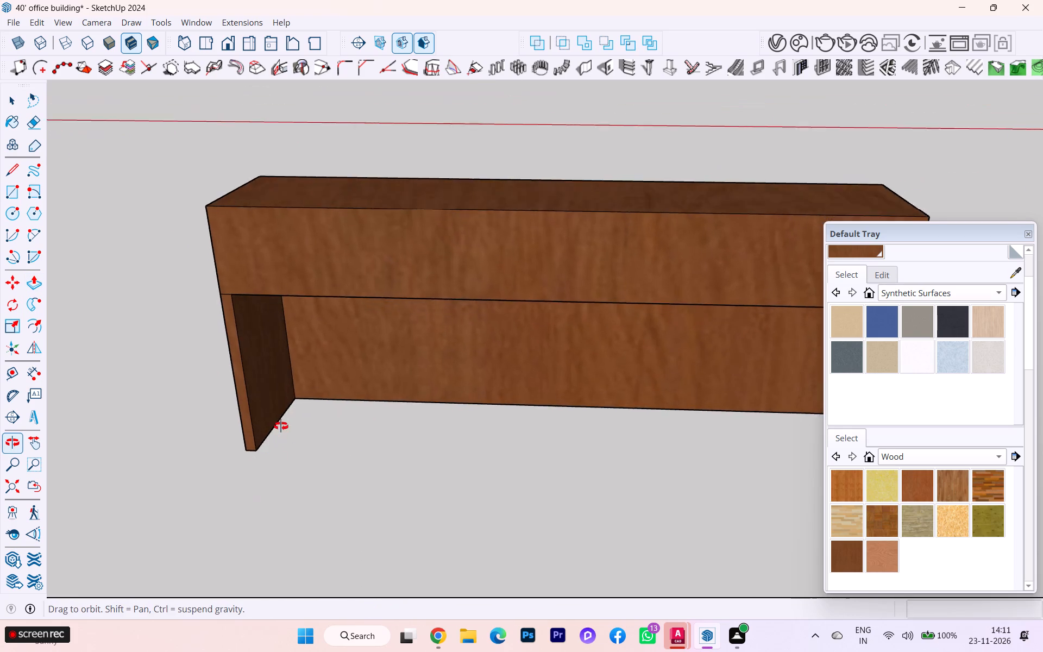
middle_click_drag(281, 426, 290, 413)
left_click(286, 268)
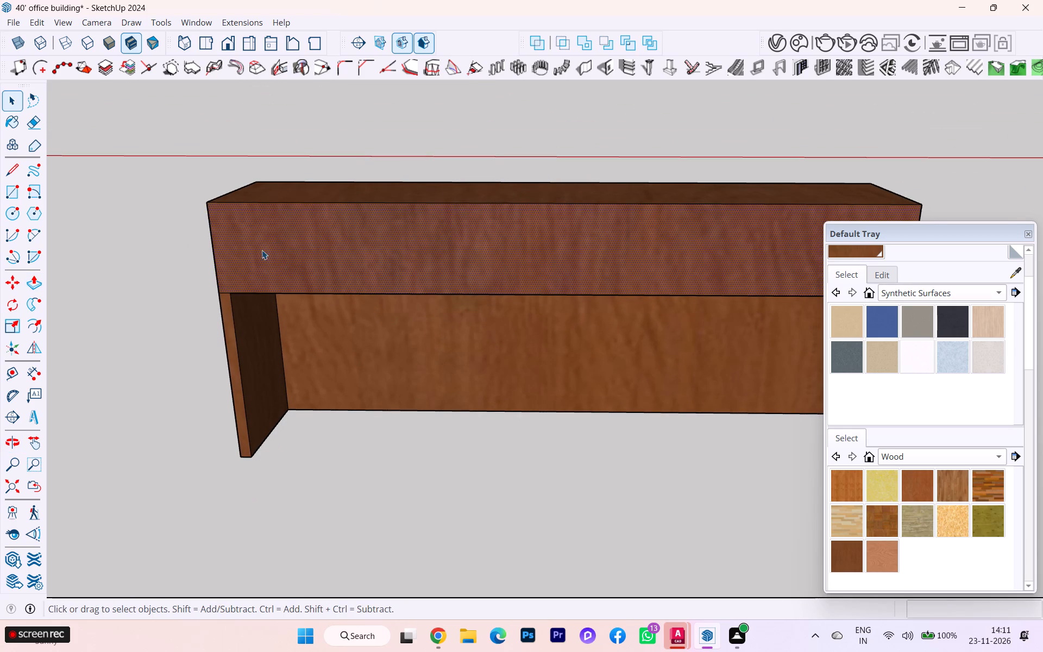
key("f")
left_click(223, 251)
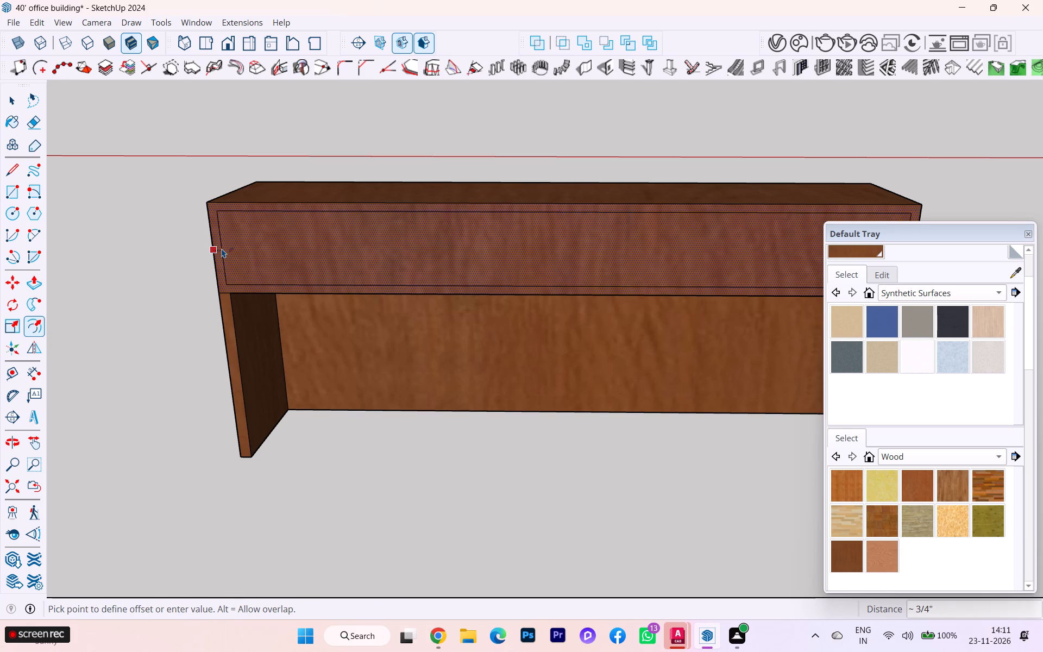
left_click(222, 248)
Push/Pull the inset front face 10" inward to hollow the slab into an open shelf.
middle_click_drag(379, 252, 487, 278)
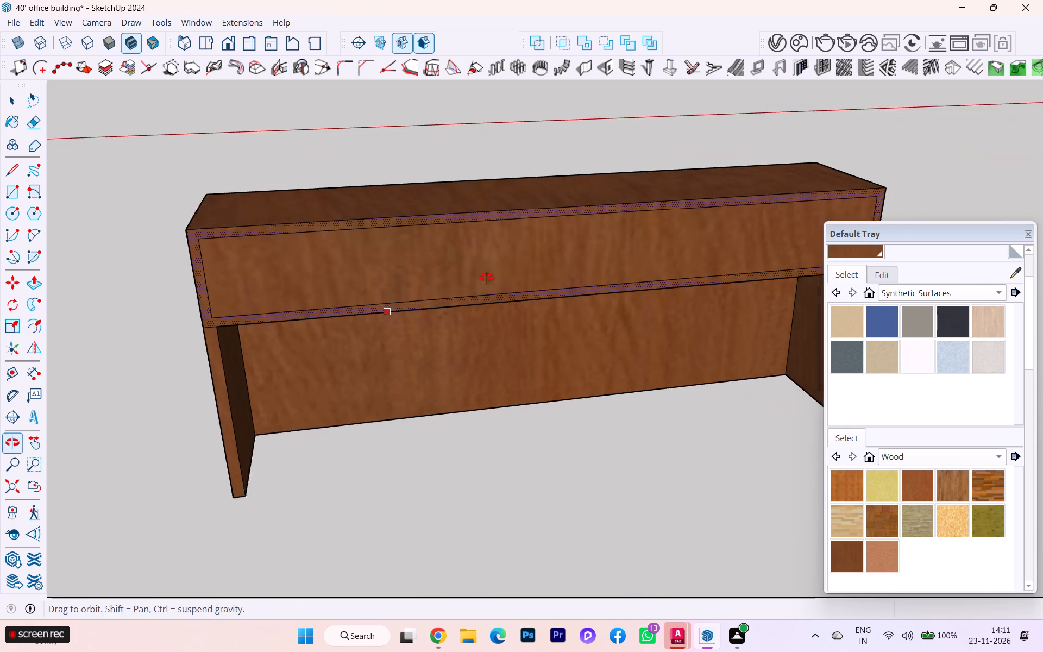
middle_click_drag(487, 278, 505, 279)
left_click(14, 95)
scroll(230, 331, "up", 2)
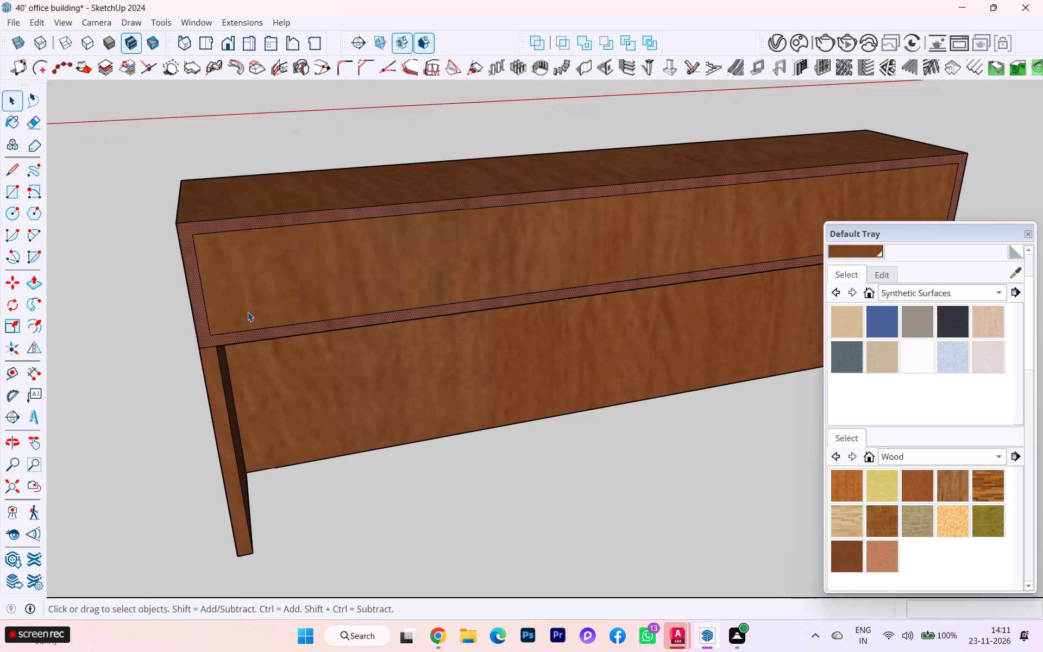
left_click(291, 305)
key("p")
left_click(306, 277)
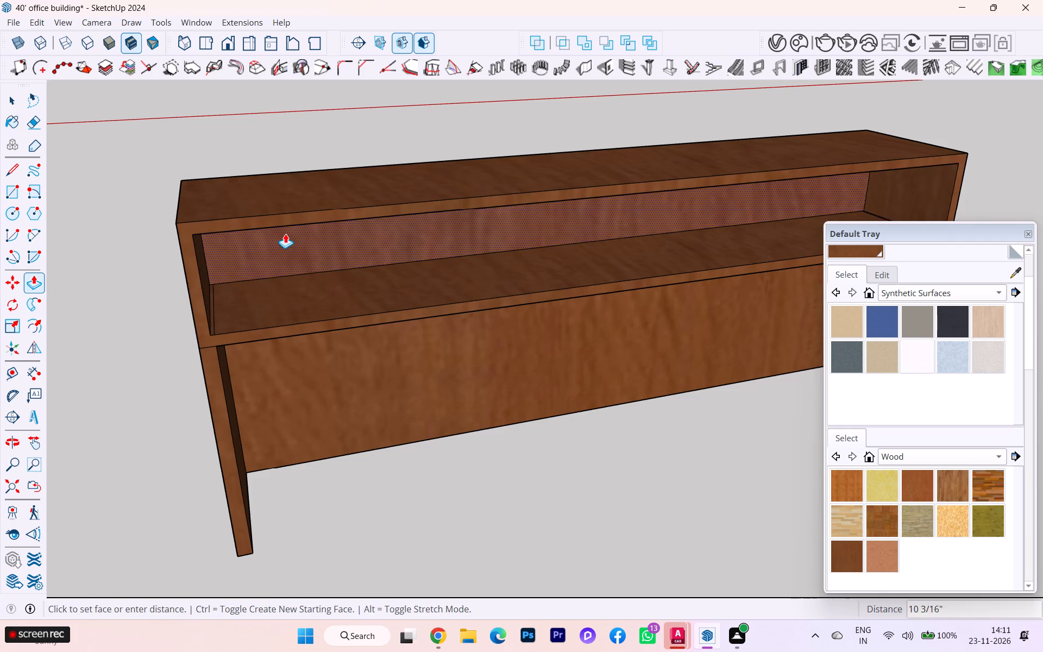
type("10")
key("Return")
key("ctrl+z")
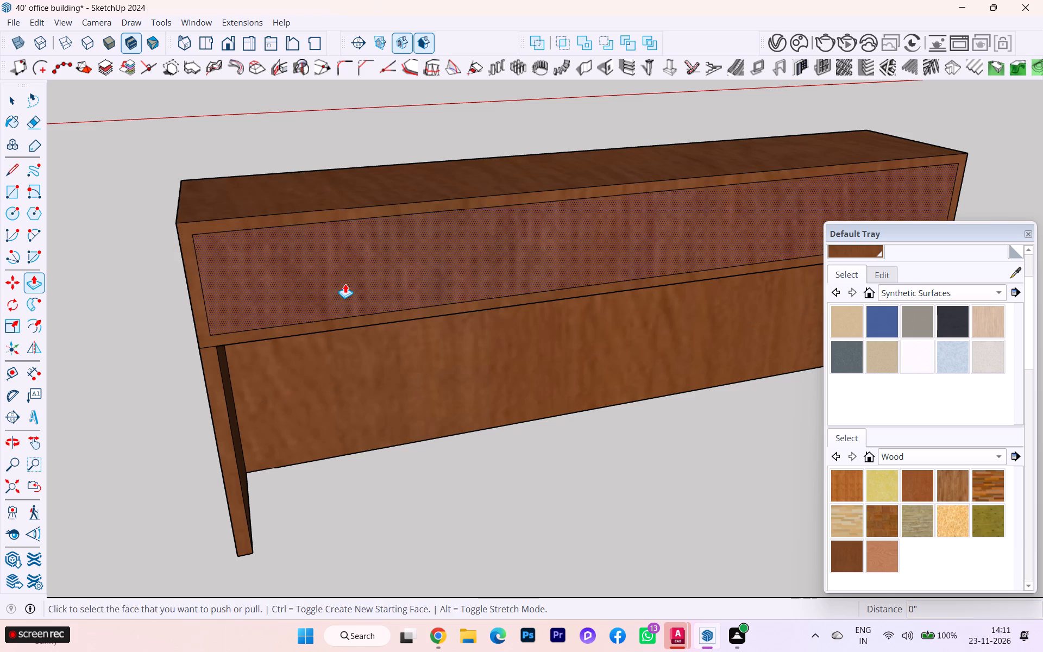
left_click(342, 289)
type("10")
key("Return")
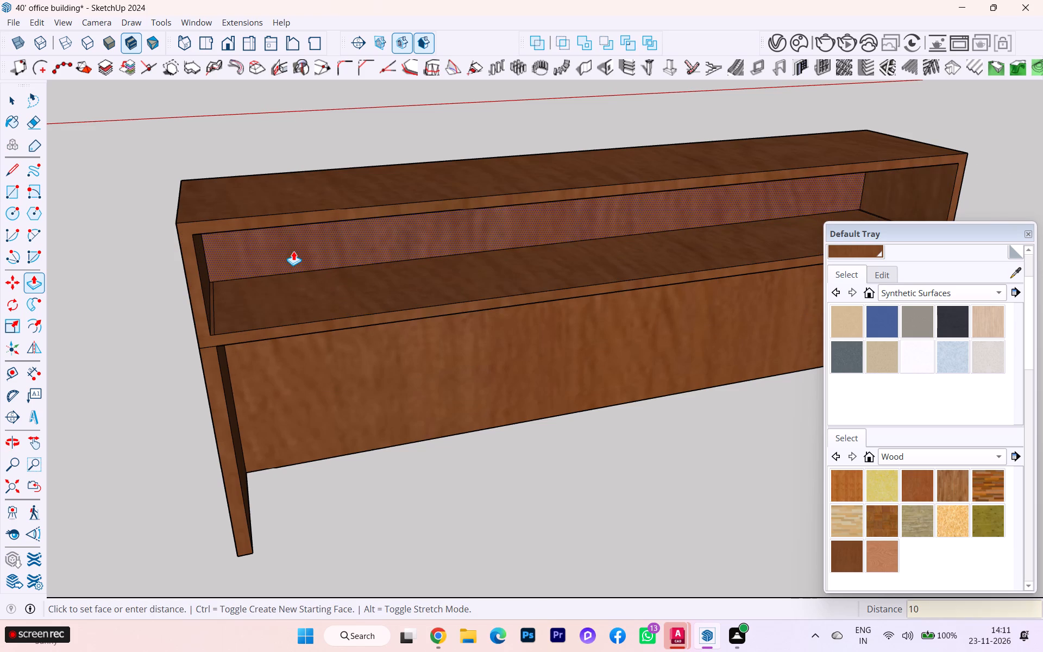
Examine the hollowed shelf and the panels beneath it from the front and from above.
scroll(406, 336, "down", 2)
middle_click_drag(407, 334, 237, 227)
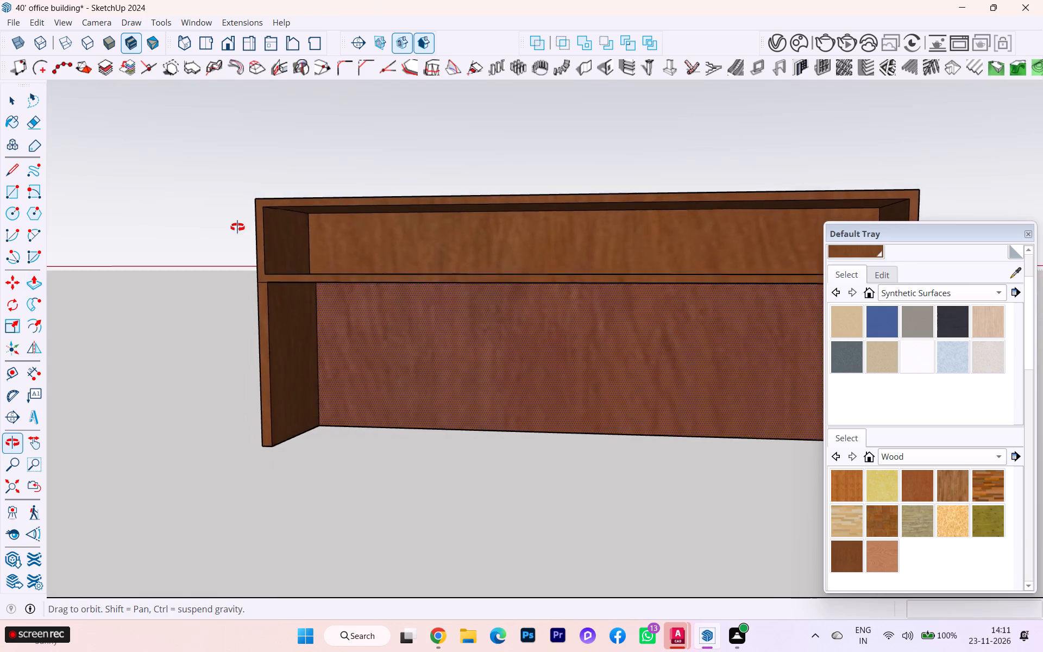
middle_click_drag(237, 227, 237, 228)
scroll(425, 274, "up", 1)
scroll(431, 276, "down", 1)
scroll(432, 277, "up", 1)
scroll(443, 292, "down", 1)
middle_click_drag(450, 304, 508, 362)
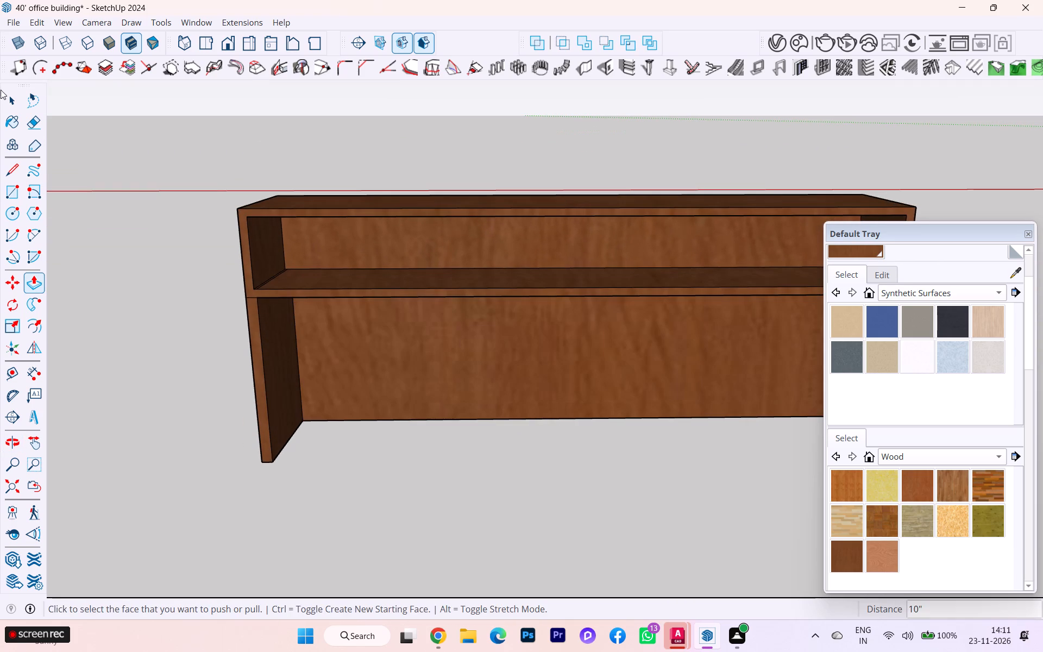
Copy the inner end face of the shelf opening together with its edges.
left_click(12, 96)
scroll(328, 249, "up", 2)
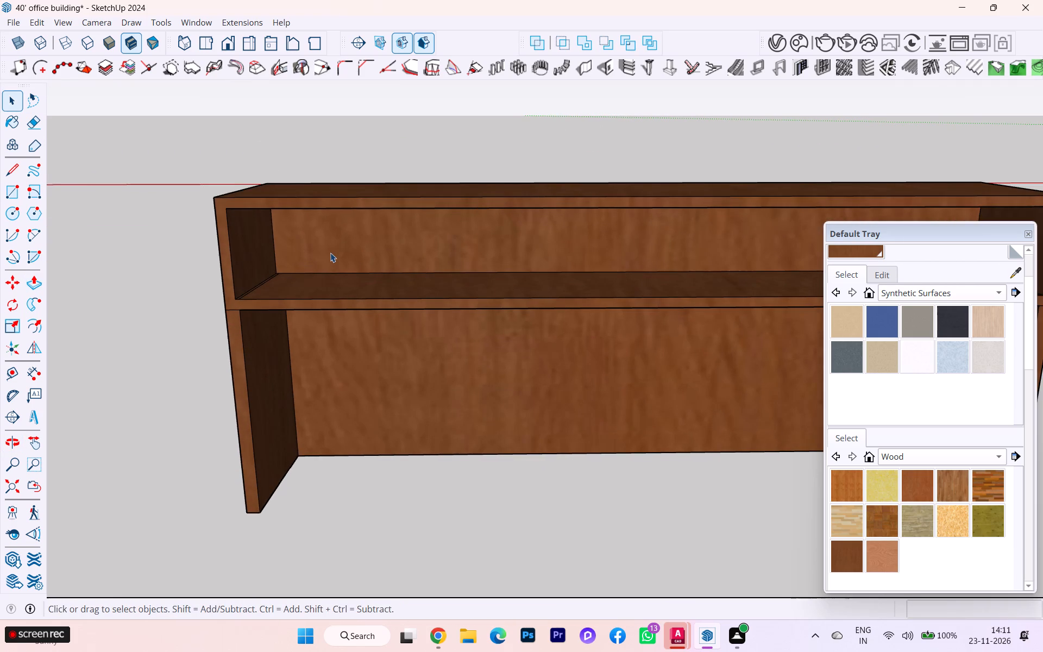
scroll(183, 273, "down", 2)
scroll(136, 263, "down", 1)
middle_click_drag(153, 268, 212, 266)
scroll(347, 227, "up", 1)
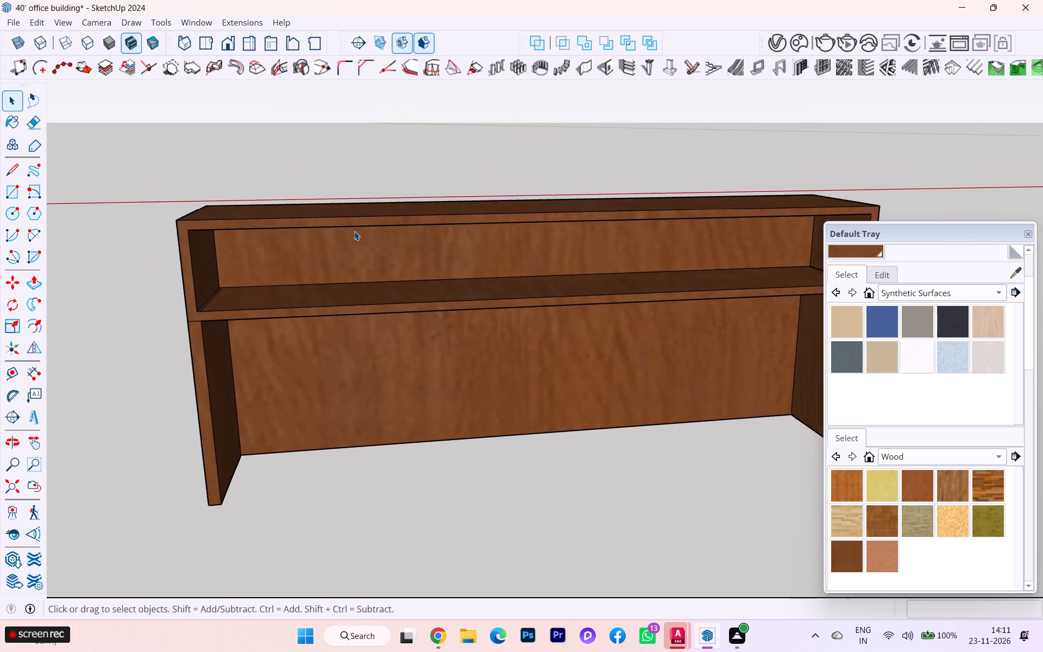
scroll(354, 231, "up", 2)
middle_click_drag(351, 290, 301, 305)
scroll(282, 308, "up", 1)
double_click(154, 280)
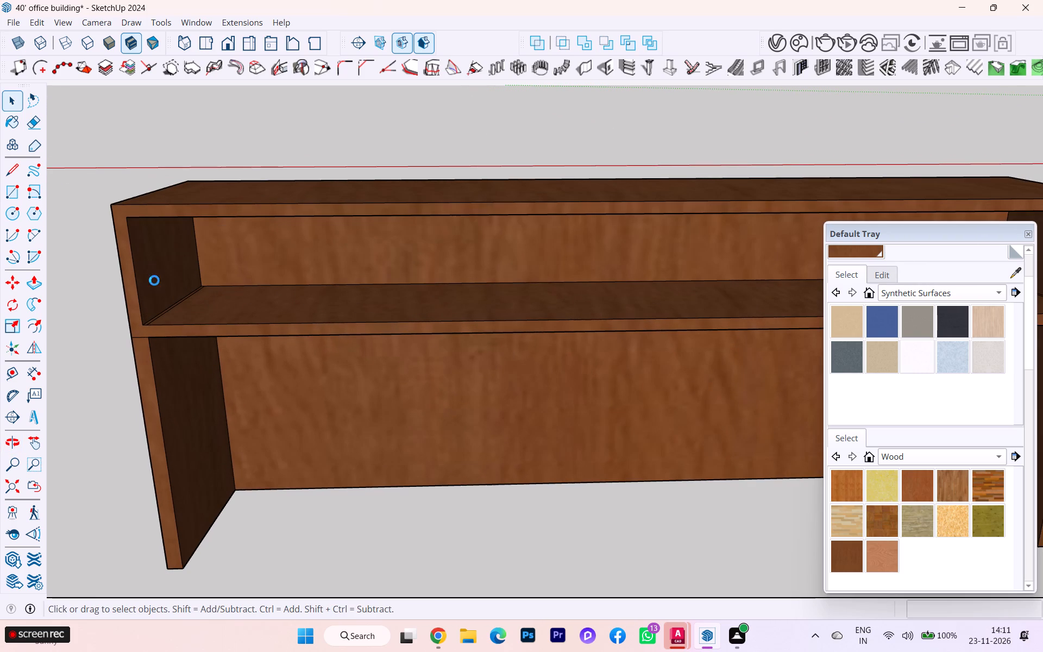
key("ctrl+c")
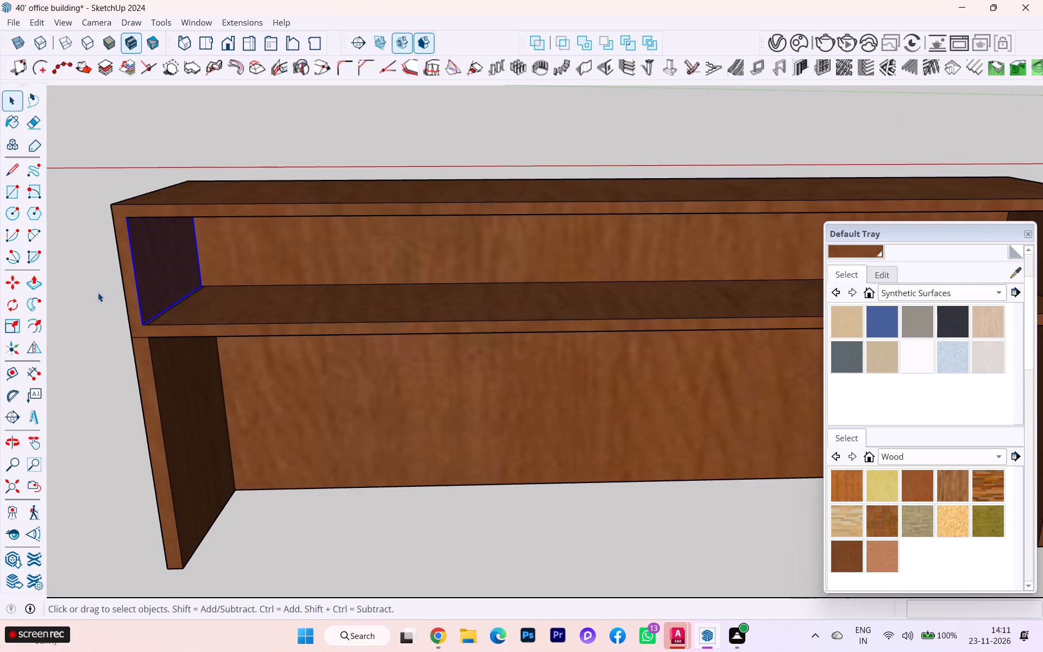
left_click(97, 292)
Select all the connected desk geometry and make it a group.
triple_click(333, 332)
left_click(333, 332)
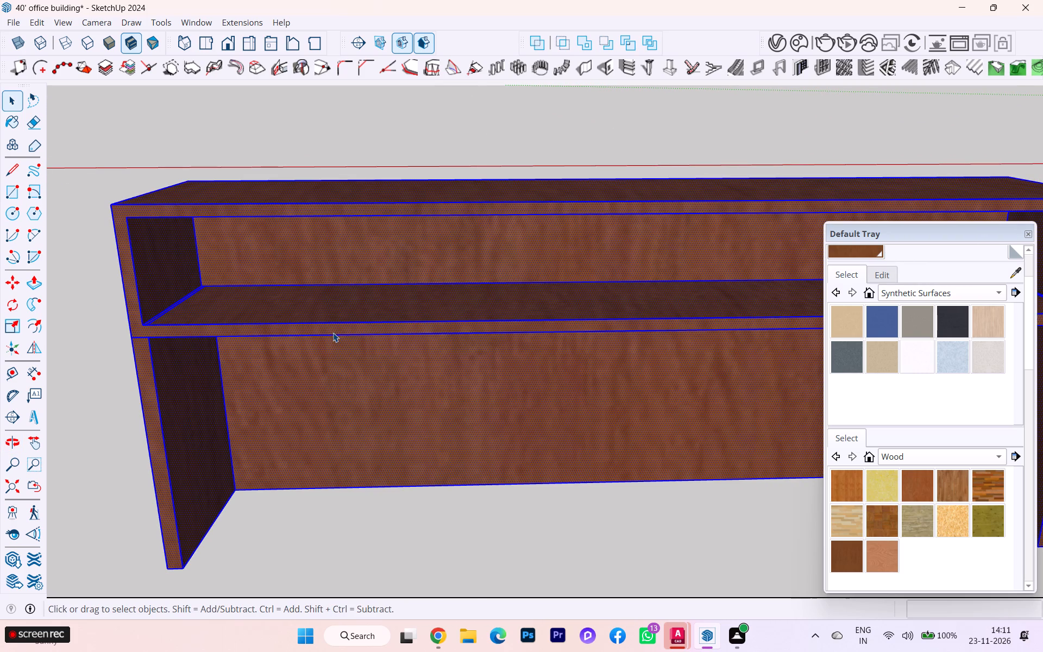
right_click(333, 333)
left_click(397, 132)
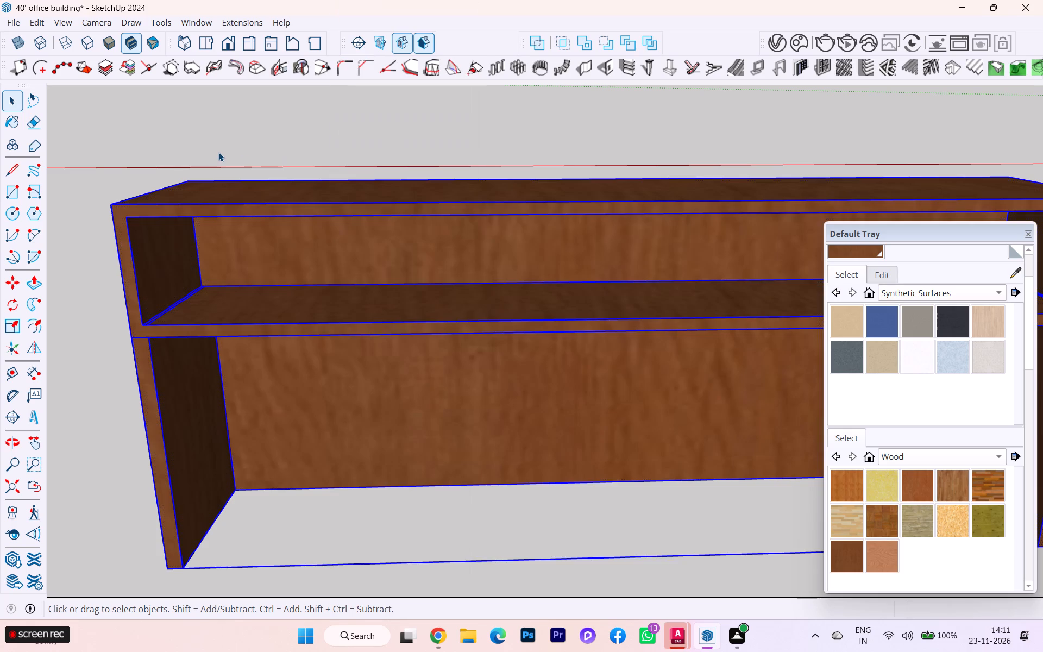
left_click(218, 152)
Paste the copied end face in place and Push/Pull it about 3/4" outward to form a divider panel.
scroll(252, 203, "down", 2)
middle_click_drag(267, 224, 285, 224)
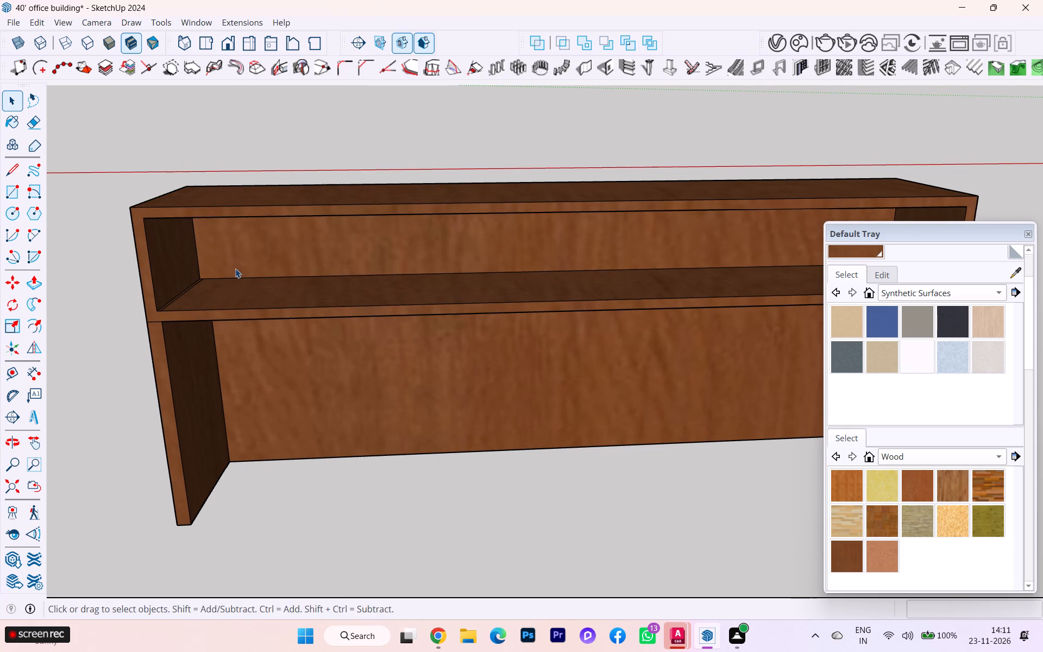
key("x")
double_click(175, 280)
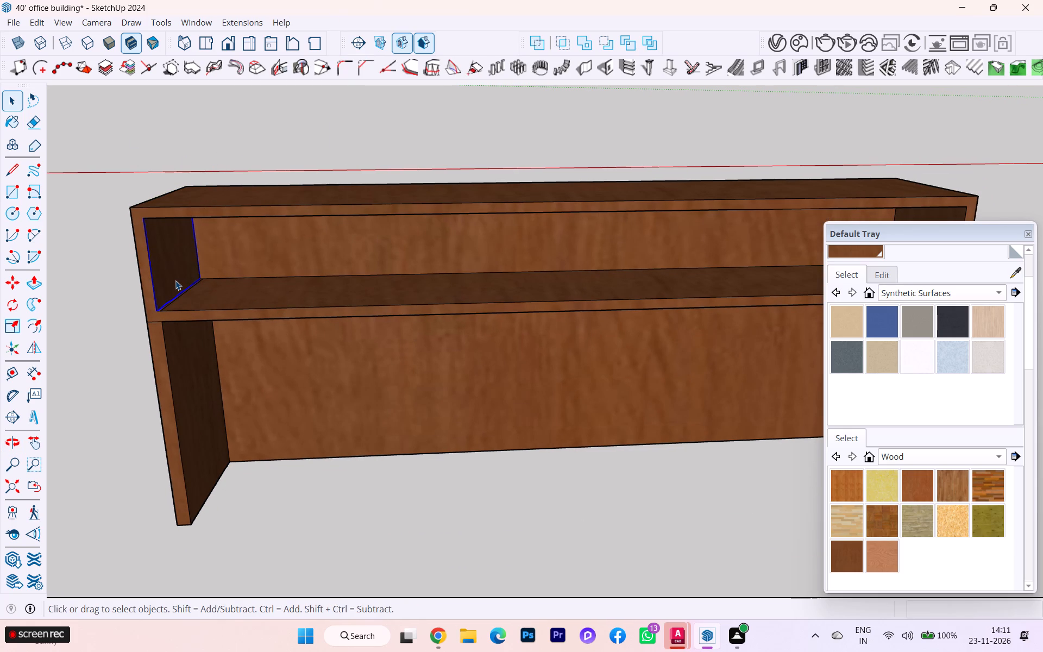
scroll(175, 280, "up", 9)
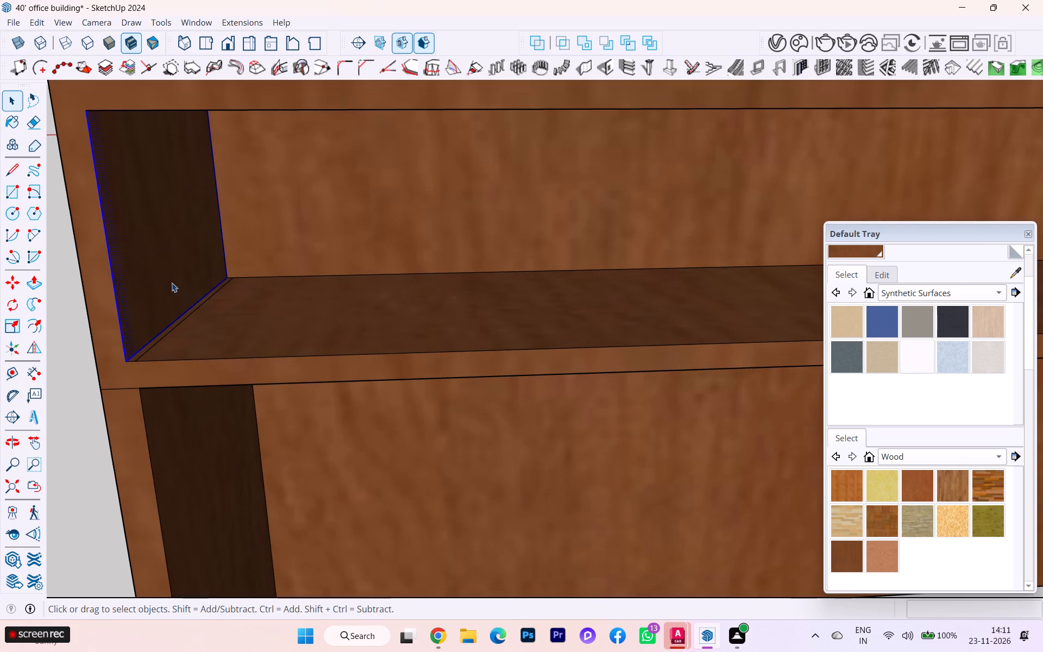
key("p")
left_click(173, 281)
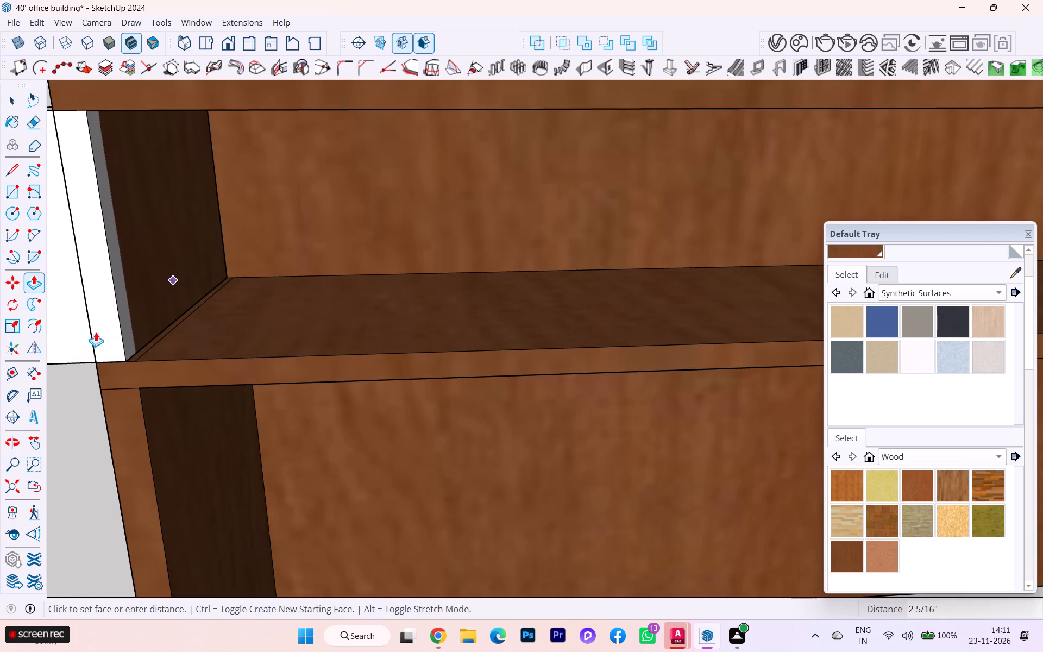
left_click(90, 331)
Select the whole divider panel and make it a component with the default settings.
scroll(154, 310, "down", 2)
scroll(153, 312, "up", 1)
scroll(153, 312, "down", 2)
scroll(153, 312, "up", 1)
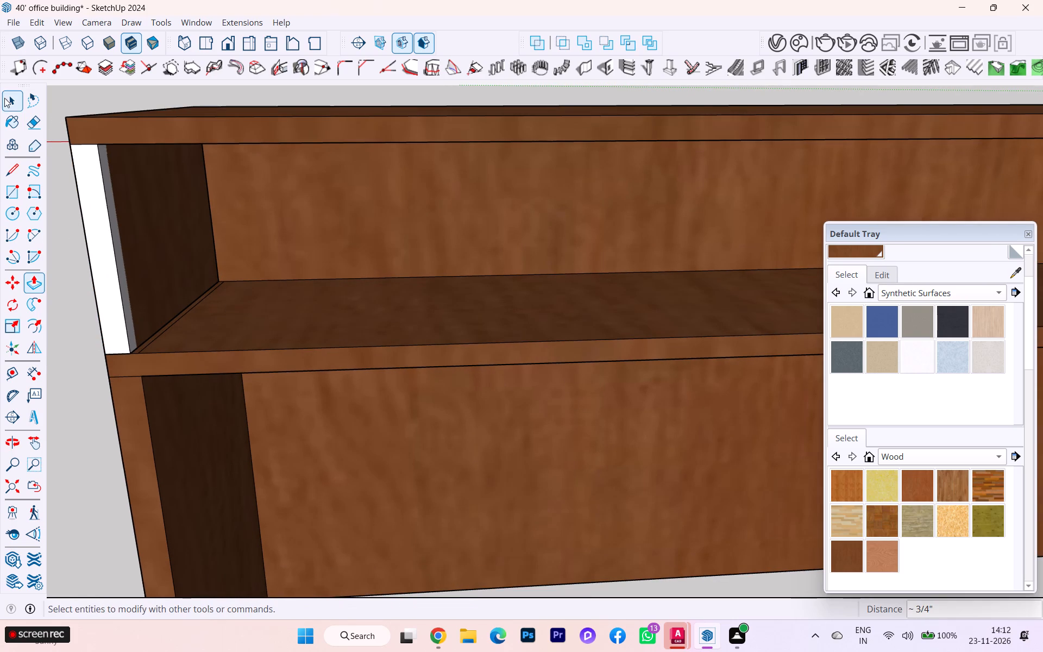
left_click(6, 103)
triple_click(157, 192)
left_click(157, 192)
right_click(153, 197)
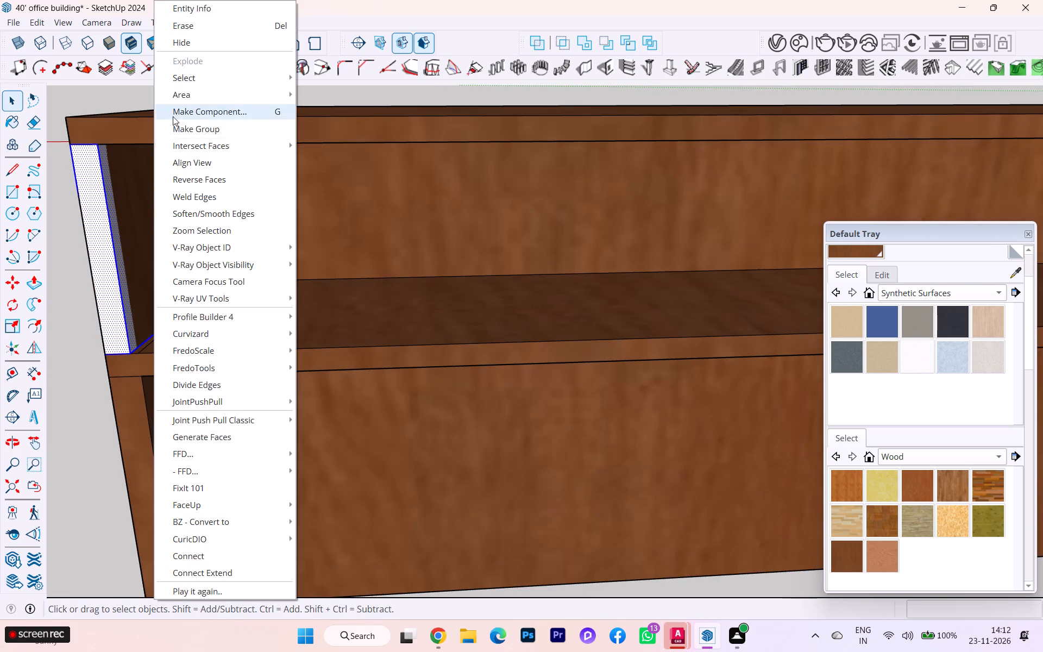
left_click(212, 110)
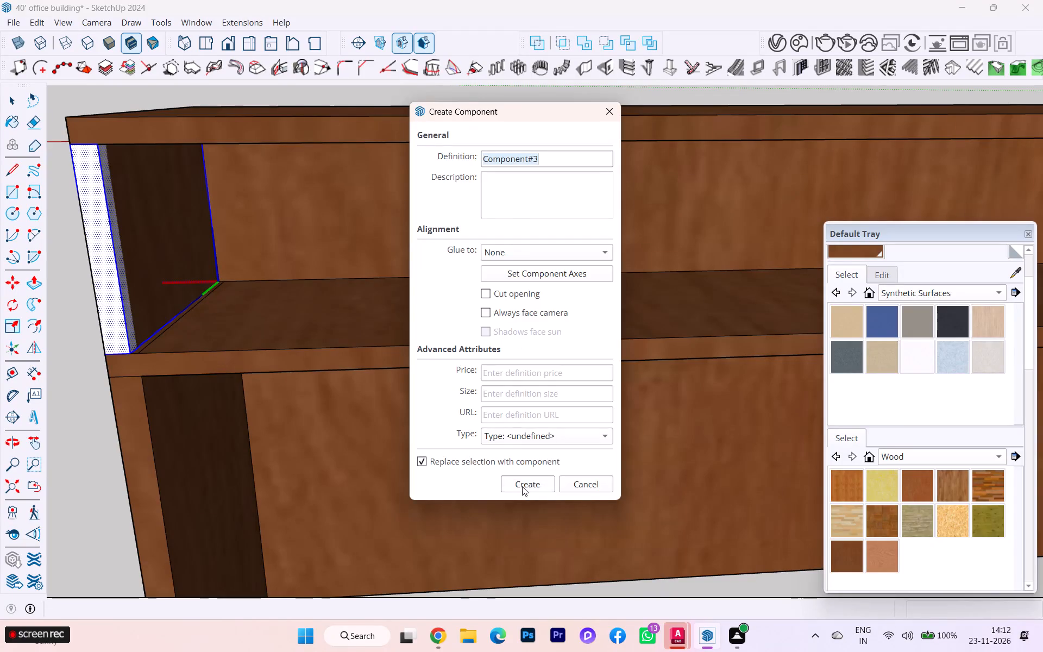
left_click(523, 486)
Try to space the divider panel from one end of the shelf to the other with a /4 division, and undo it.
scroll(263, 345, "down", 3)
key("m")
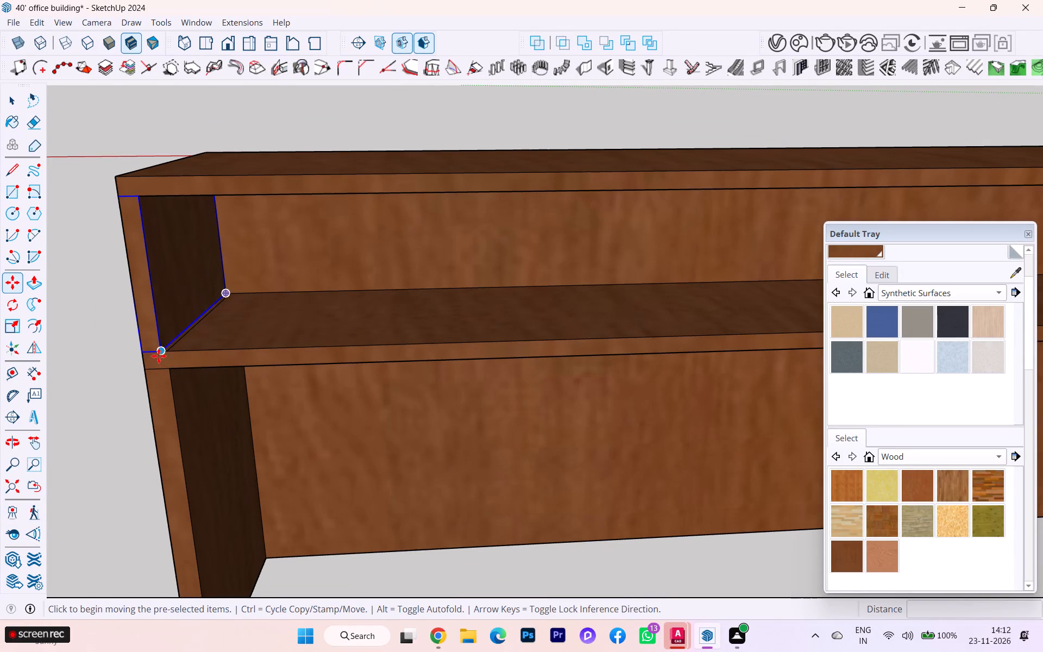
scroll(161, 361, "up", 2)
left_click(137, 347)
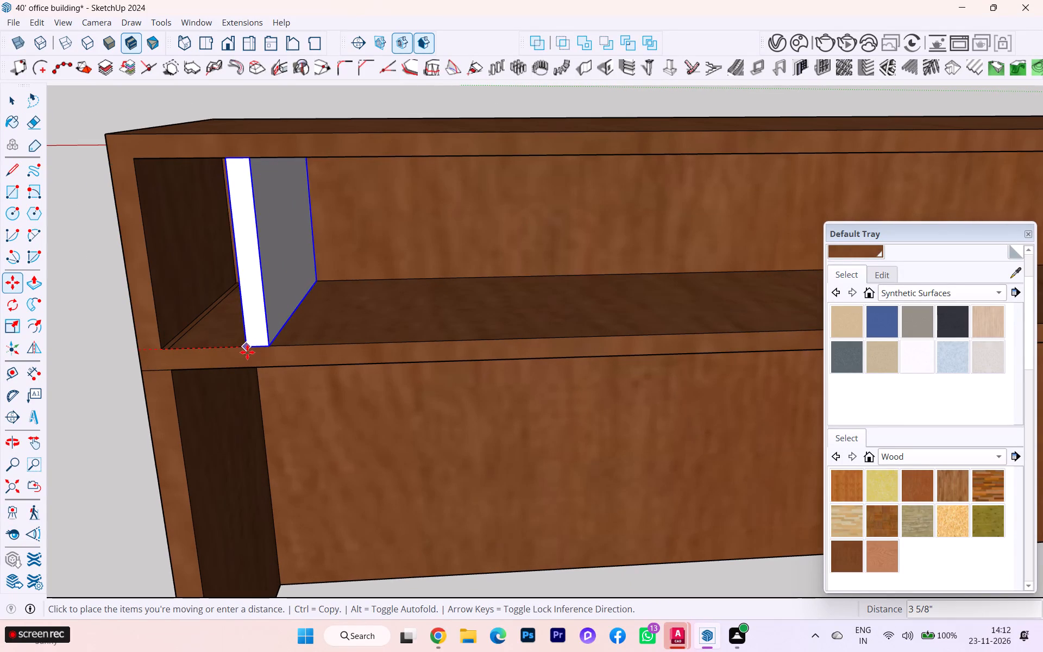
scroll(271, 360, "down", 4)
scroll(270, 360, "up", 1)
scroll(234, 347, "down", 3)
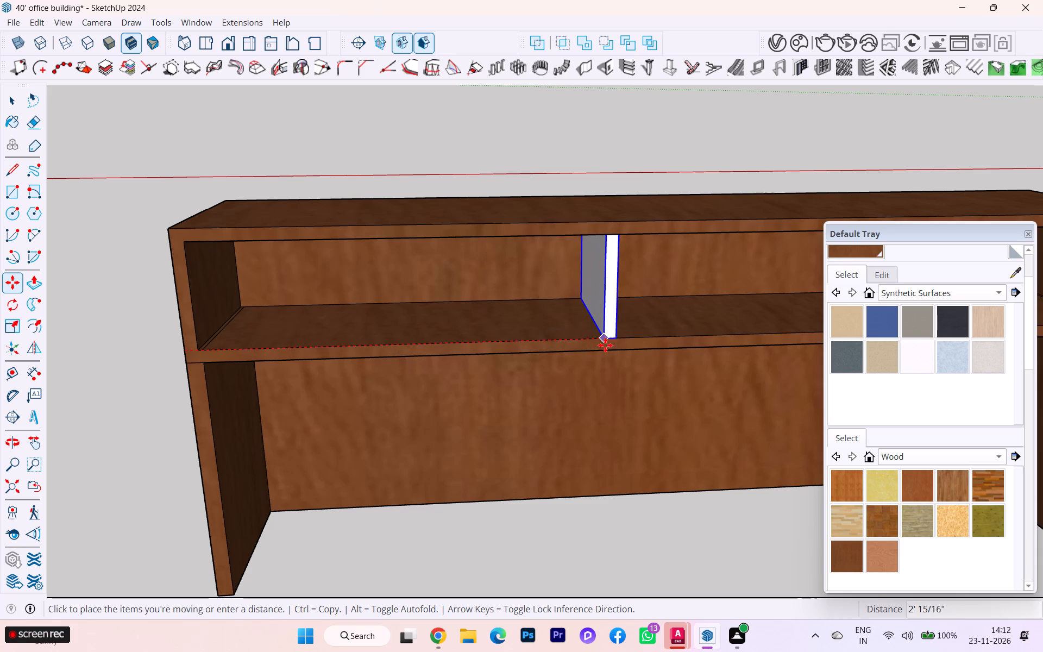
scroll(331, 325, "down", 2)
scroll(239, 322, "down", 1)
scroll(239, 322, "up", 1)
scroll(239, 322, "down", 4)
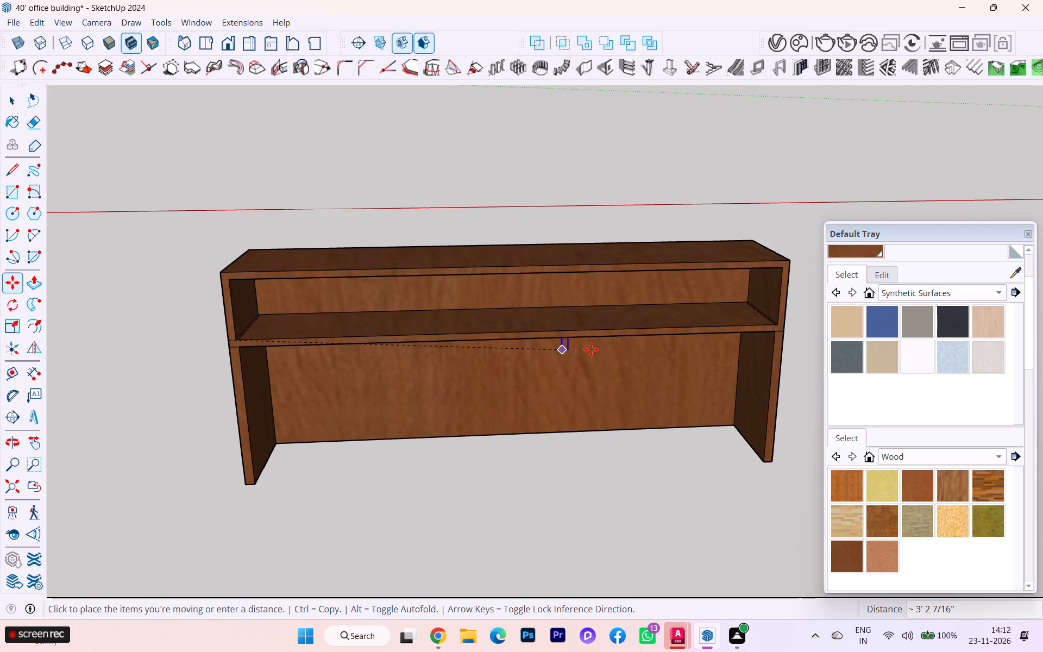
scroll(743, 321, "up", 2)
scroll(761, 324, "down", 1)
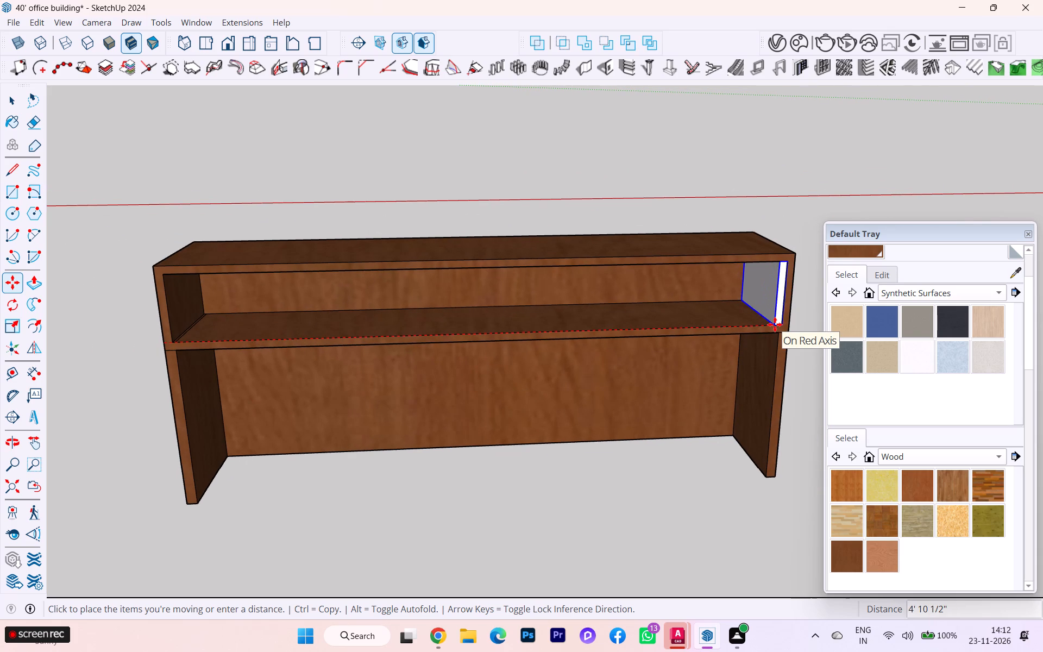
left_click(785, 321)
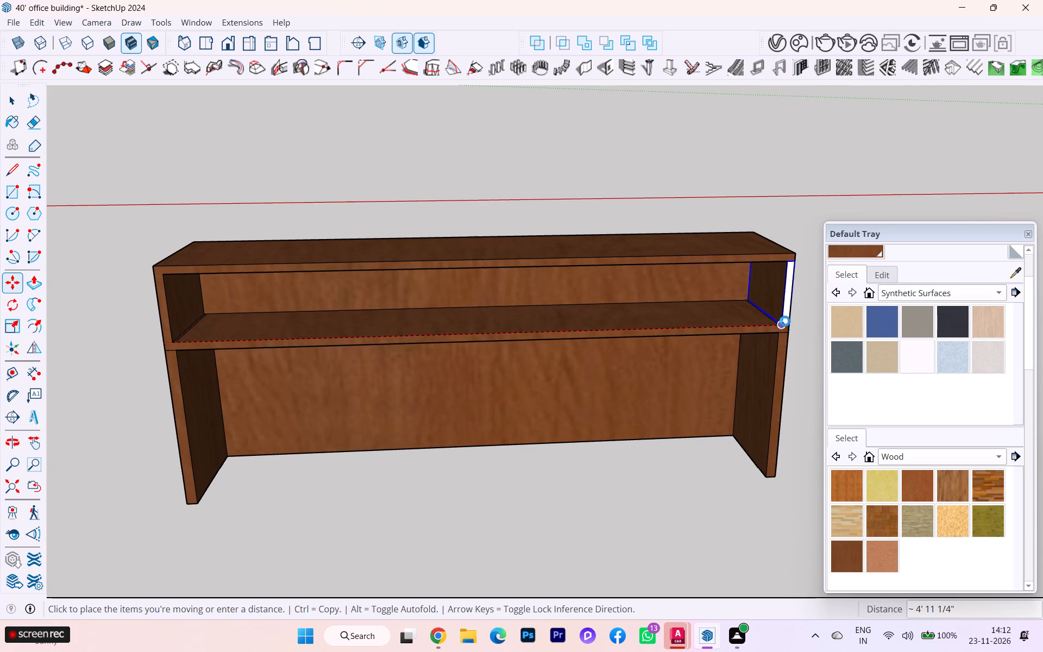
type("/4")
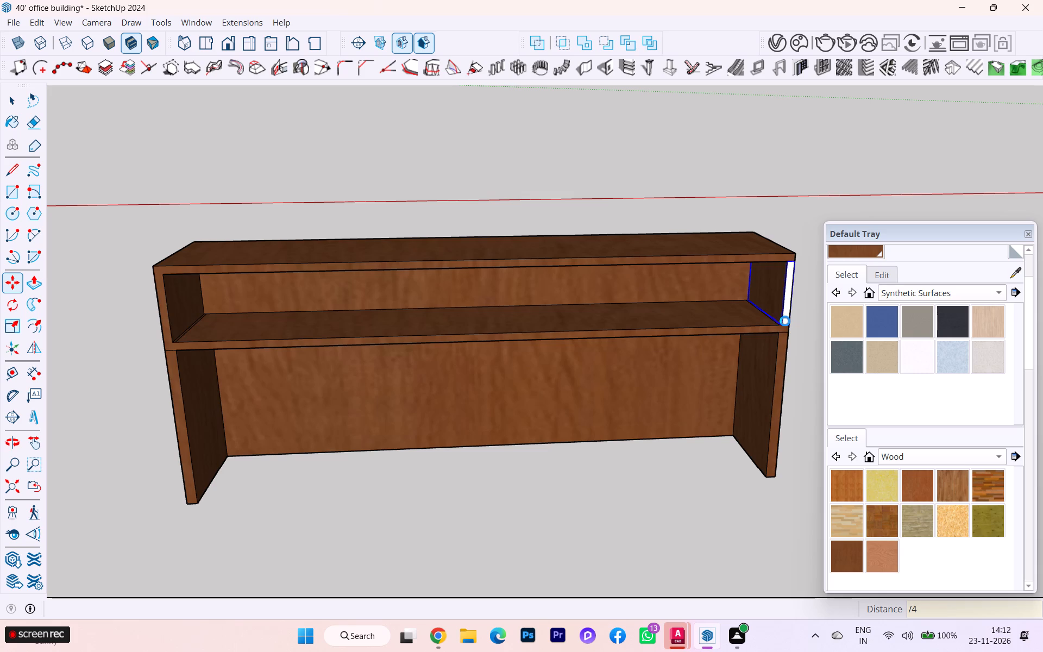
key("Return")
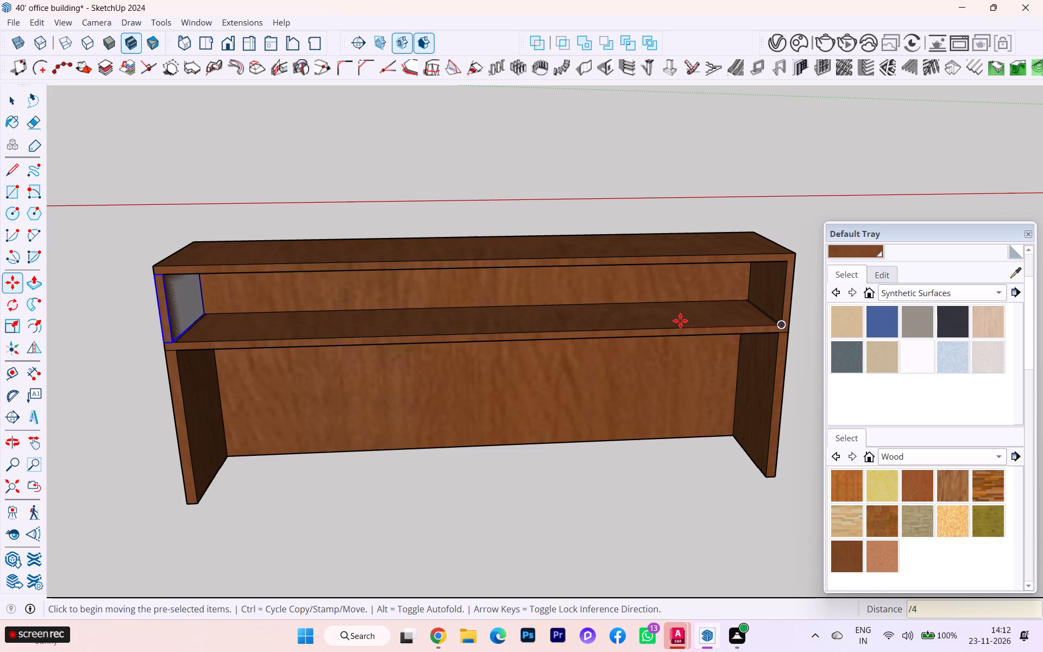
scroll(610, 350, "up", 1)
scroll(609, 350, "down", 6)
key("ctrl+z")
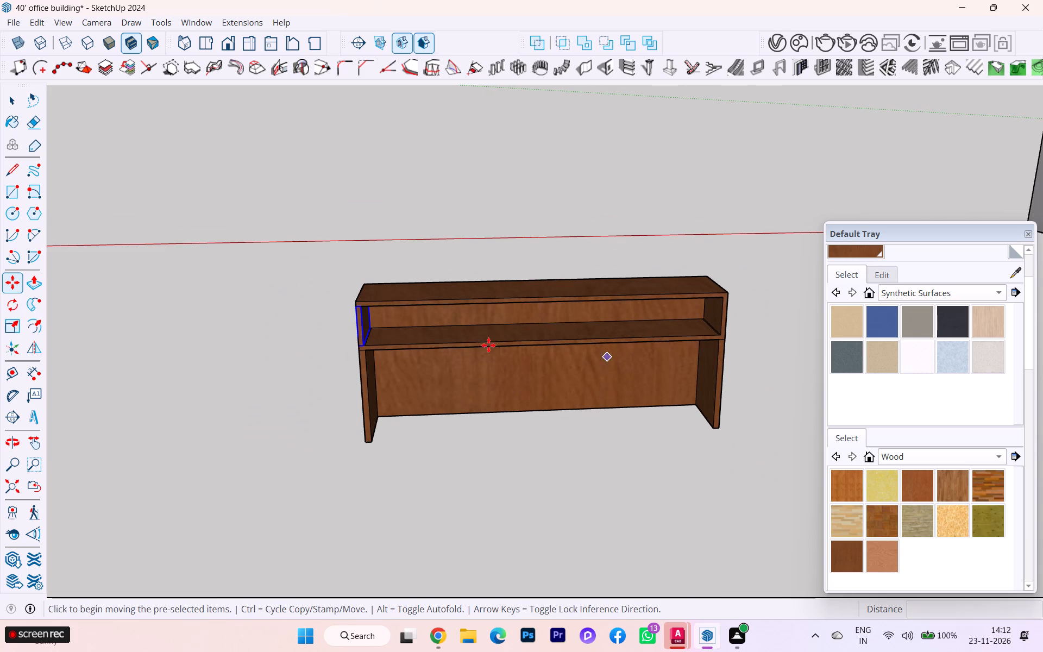
Copy the divider panel along the red axis to the shelf's opposite end and divide the distance evenly with /4.
scroll(420, 337, "up", 6)
left_click(347, 341)
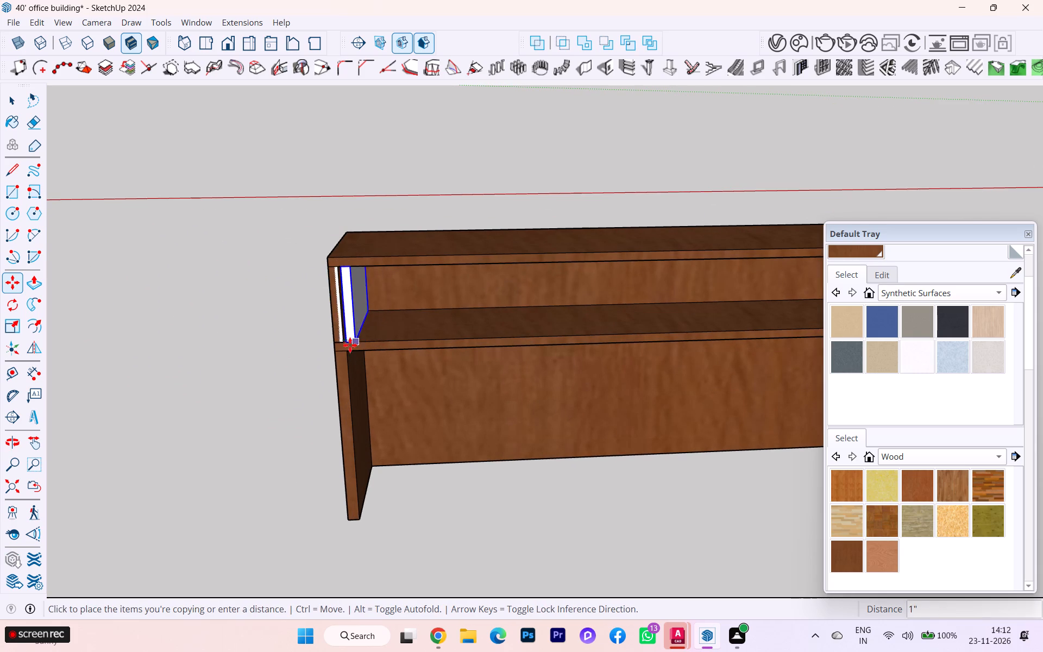
scroll(263, 352, "down", 1)
scroll(259, 353, "up", 2)
scroll(255, 354, "down", 6)
key("Right")
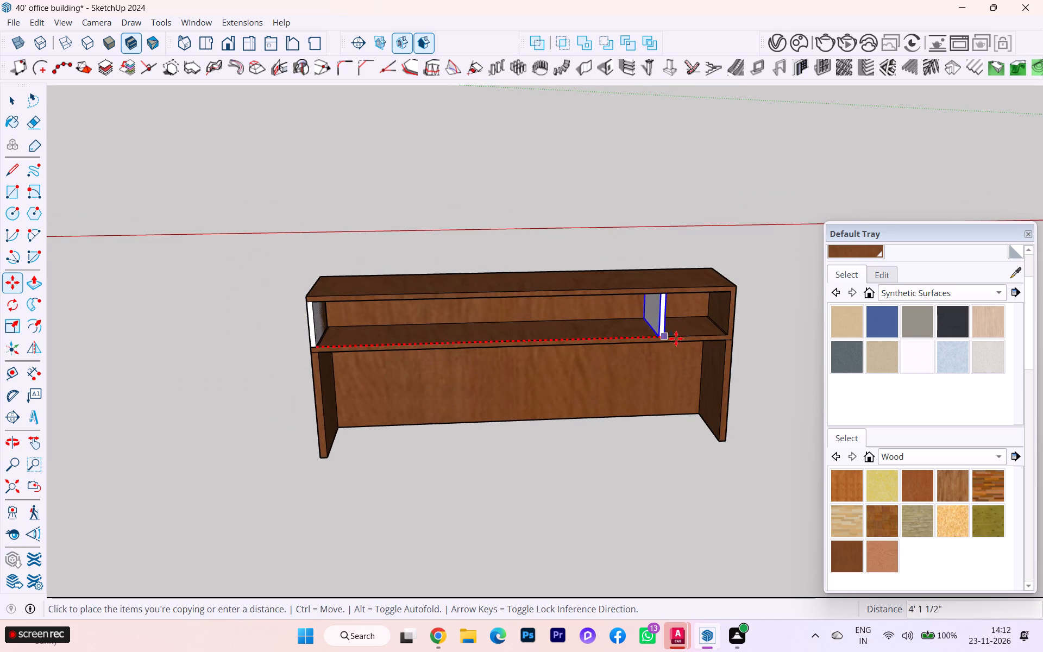
scroll(705, 336, "up", 6)
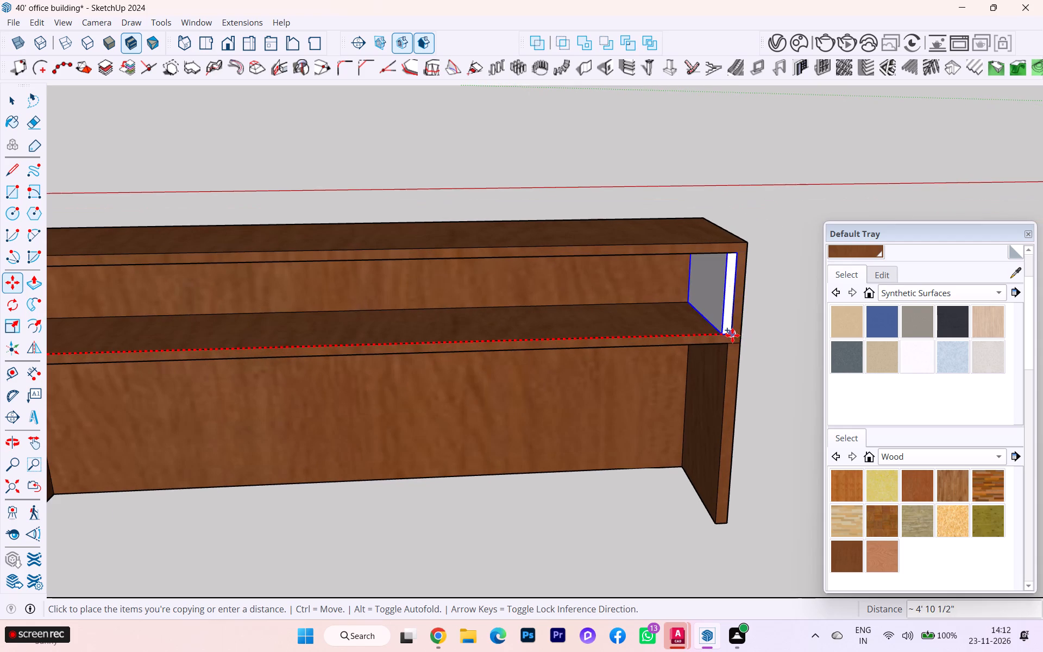
left_click(743, 330)
type("/4")
key("Return")
Delete the two divider panels that overlap the desk's end walls, keeping the three intermediate ones.
scroll(659, 342, "down", 1)
scroll(658, 342, "up", 1)
scroll(657, 343, "down", 2)
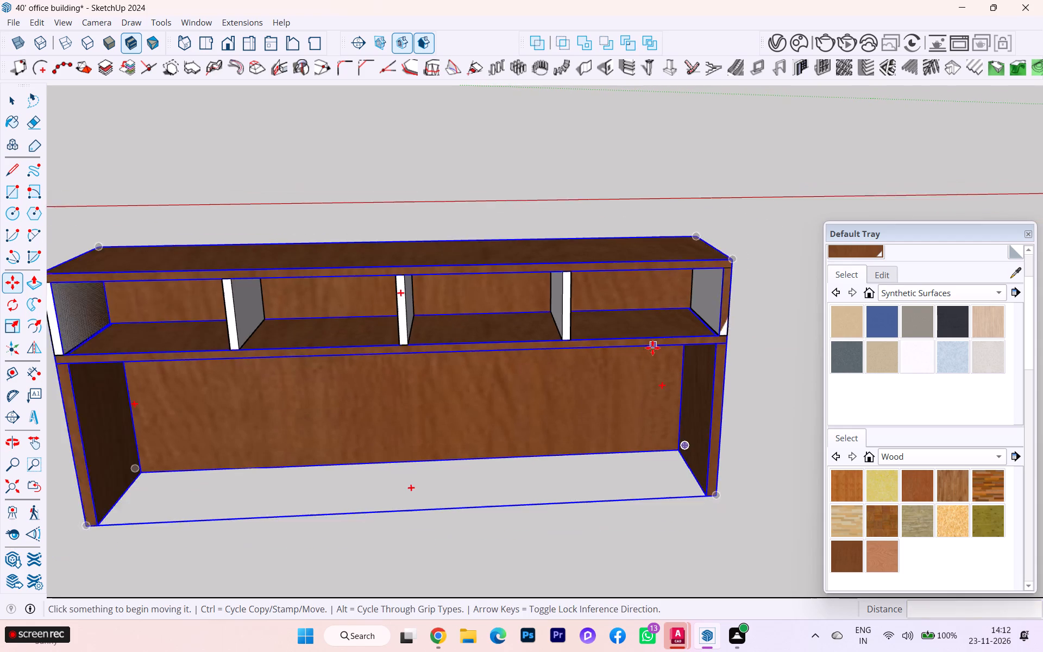
scroll(652, 348, "down", 2)
scroll(652, 348, "up", 1)
middle_click_drag(125, 222, 144, 178)
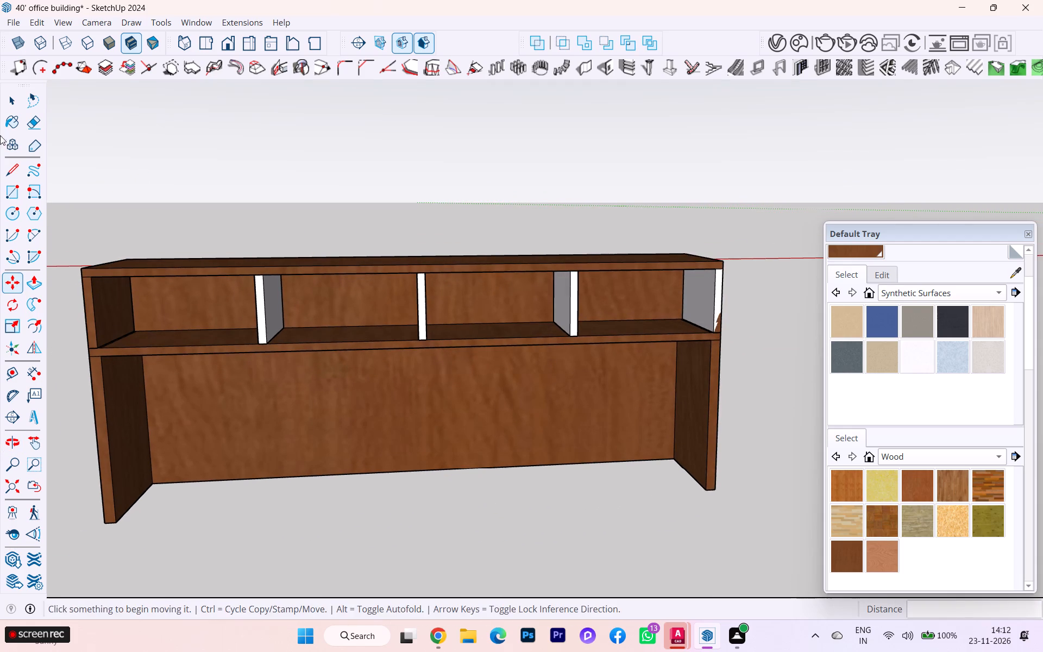
left_click(7, 96)
scroll(61, 255, "up", 3)
left_click(131, 317)
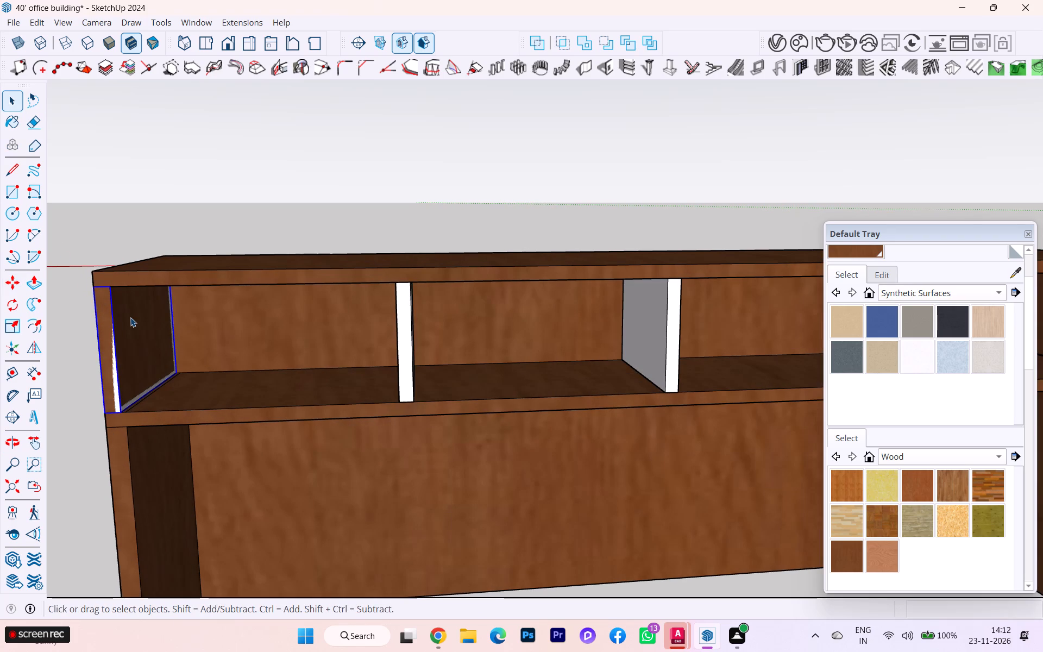
key("Delete")
scroll(124, 323, "down", 4)
scroll(510, 331, "down", 3)
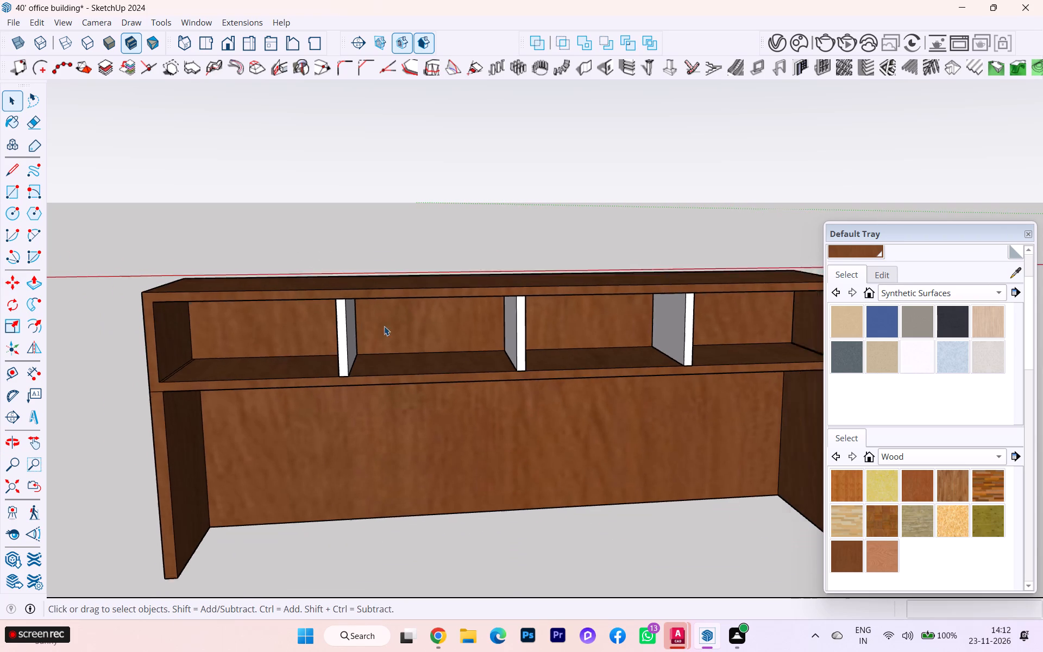
left_click(745, 329)
key("Delete")
Sample the desk's wood material and paint the three shelf divider panels with it.
scroll(641, 333, "down", 3)
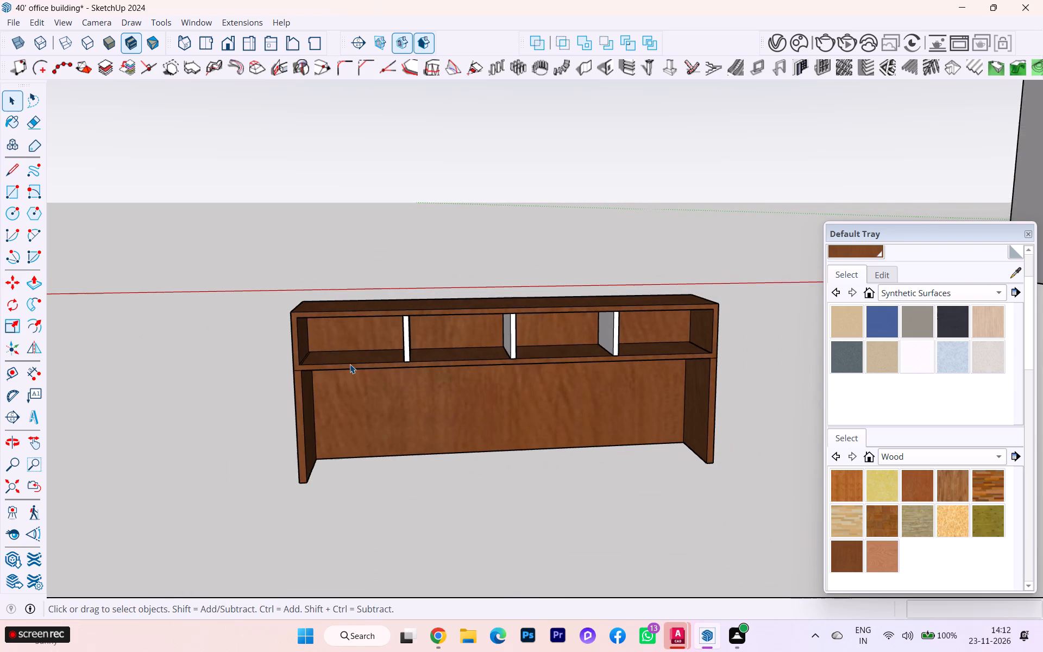
middle_click_drag(326, 359, 307, 359)
scroll(333, 340, "up", 3)
left_click(431, 326)
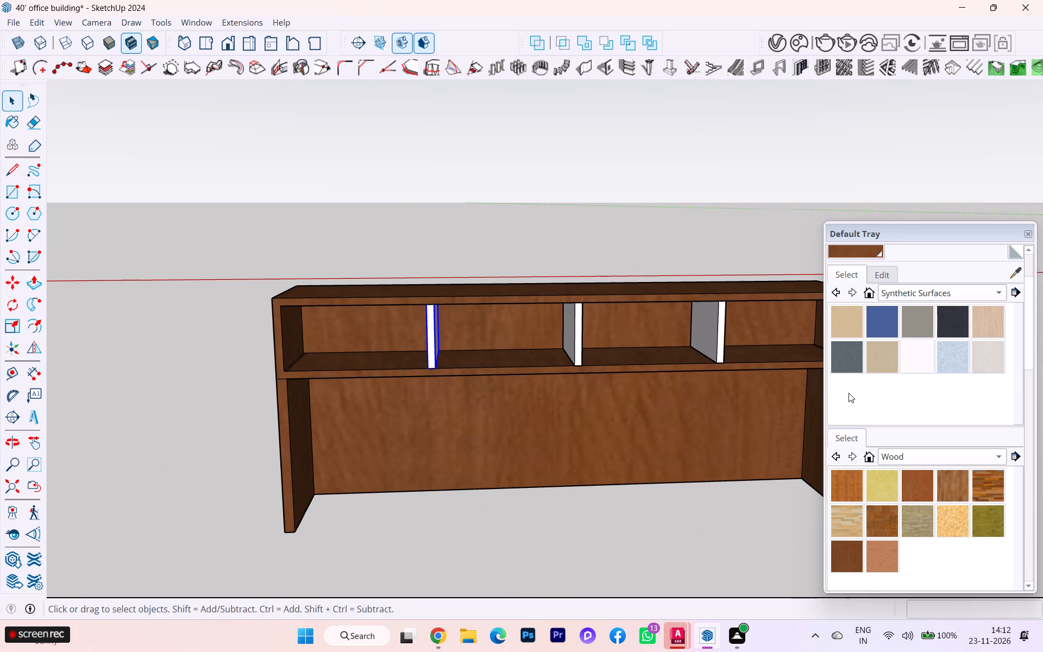
left_click(1016, 271)
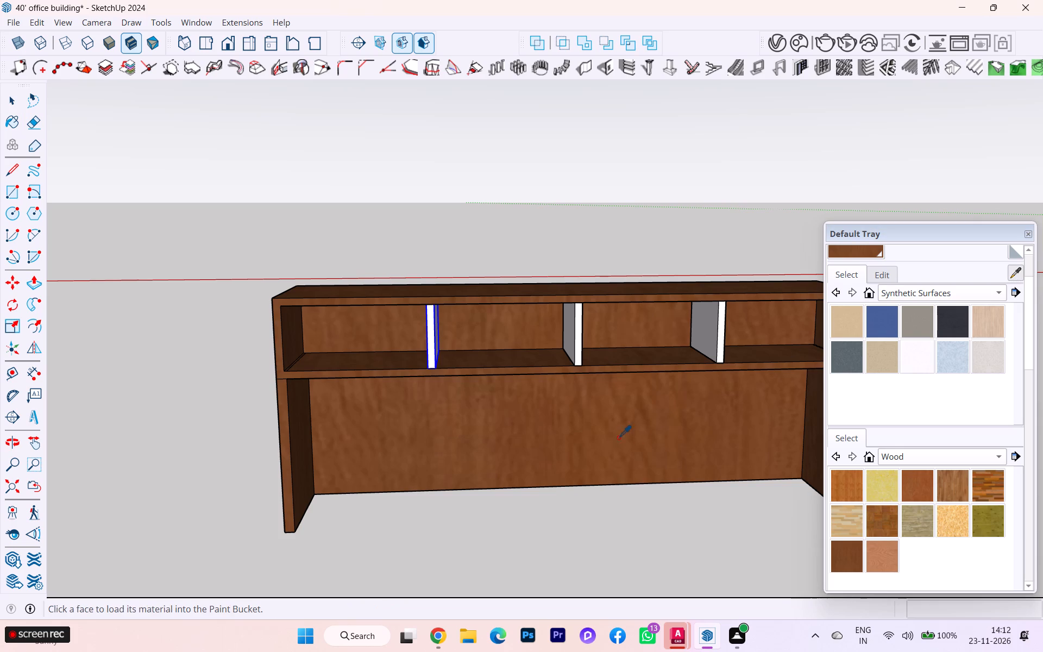
left_click(593, 431)
left_click(570, 339)
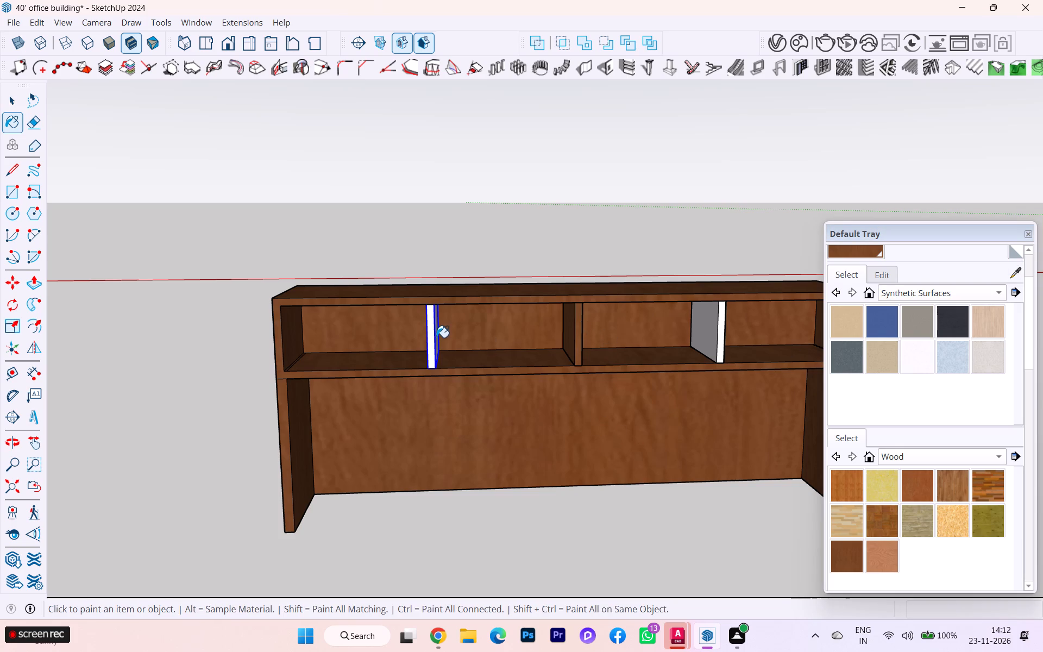
left_click(436, 337)
left_click(721, 333)
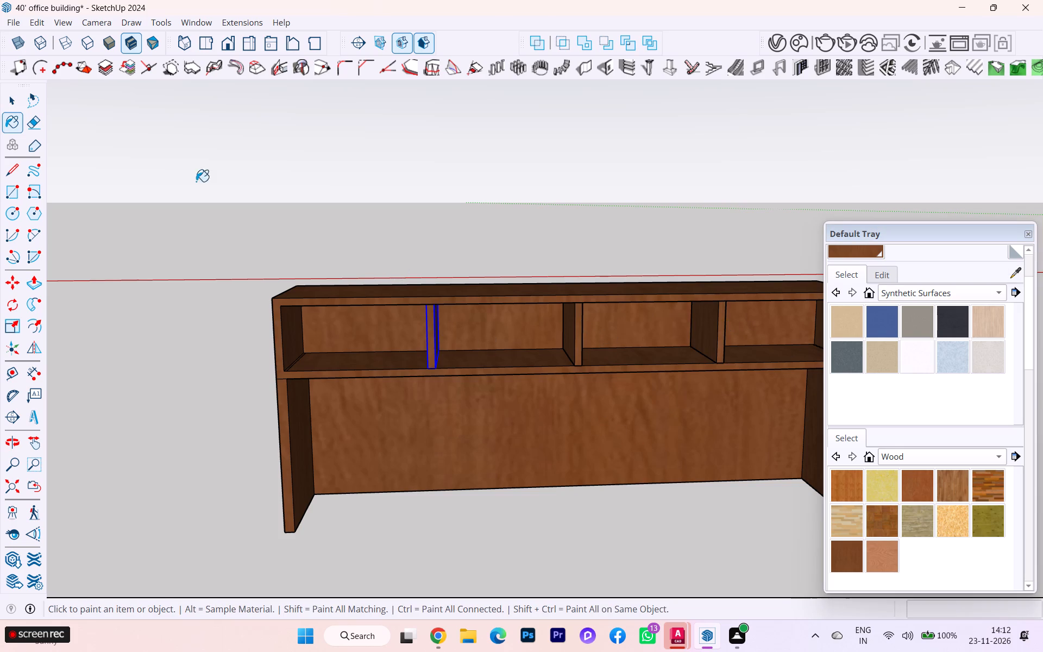
left_click(5, 105)
left_click(130, 135)
Examine the desk's divided shelf compartments from different angles and distances.
middle_click_drag(378, 236, 225, 252)
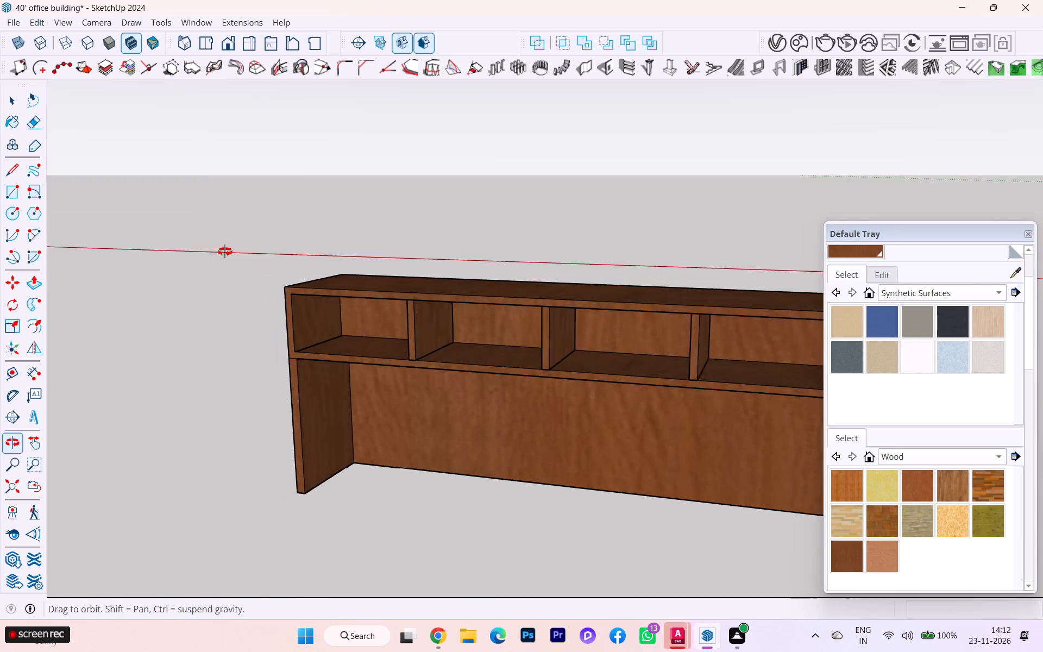
middle_click_drag(225, 252, 222, 258)
scroll(456, 340, "up", 3)
scroll(468, 337, "down", 1)
middle_click_drag(501, 347, 774, 325)
scroll(463, 277, "down", 5)
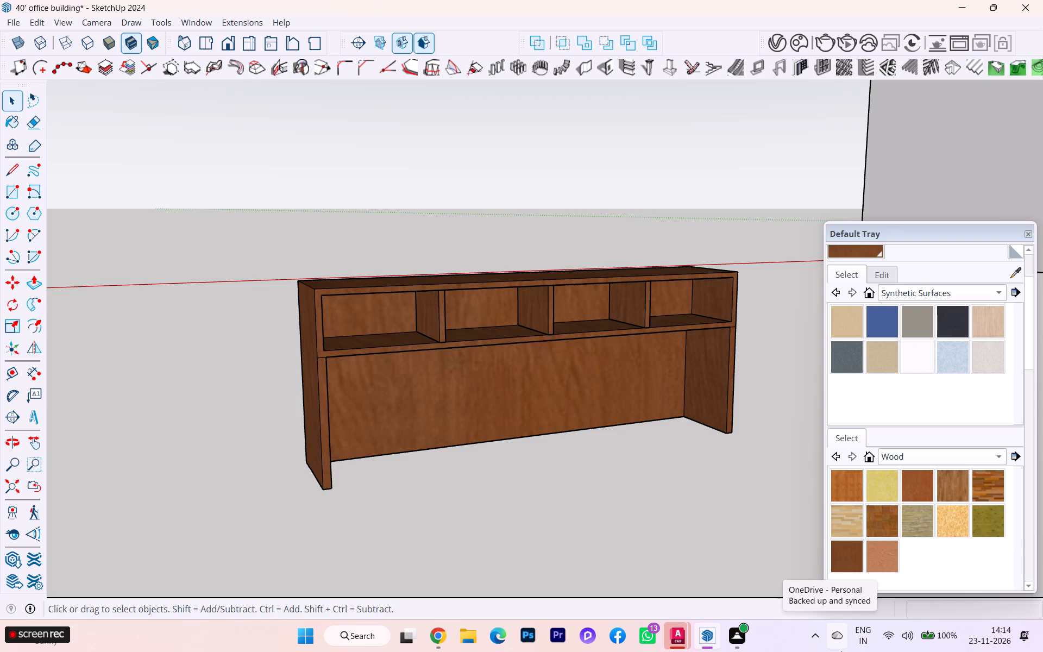
scroll(745, 624, "down", 2)
scroll(759, 625, "up", 1)
scroll(763, 623, "down", 3)
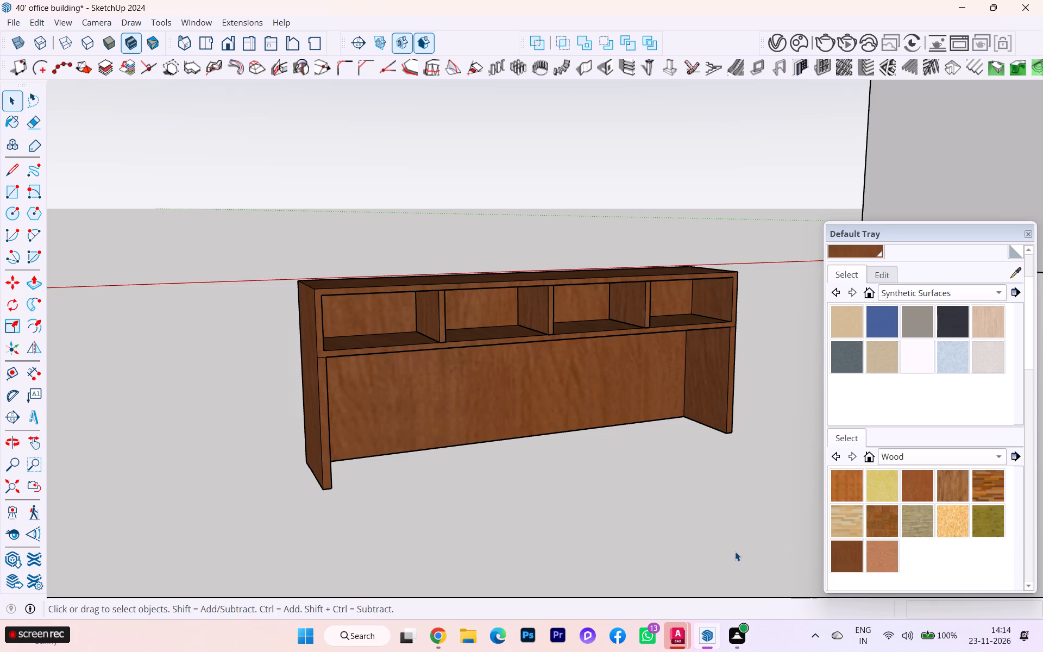
scroll(728, 550, "down", 1)
scroll(728, 550, "up", 1)
scroll(728, 550, "down", 1)
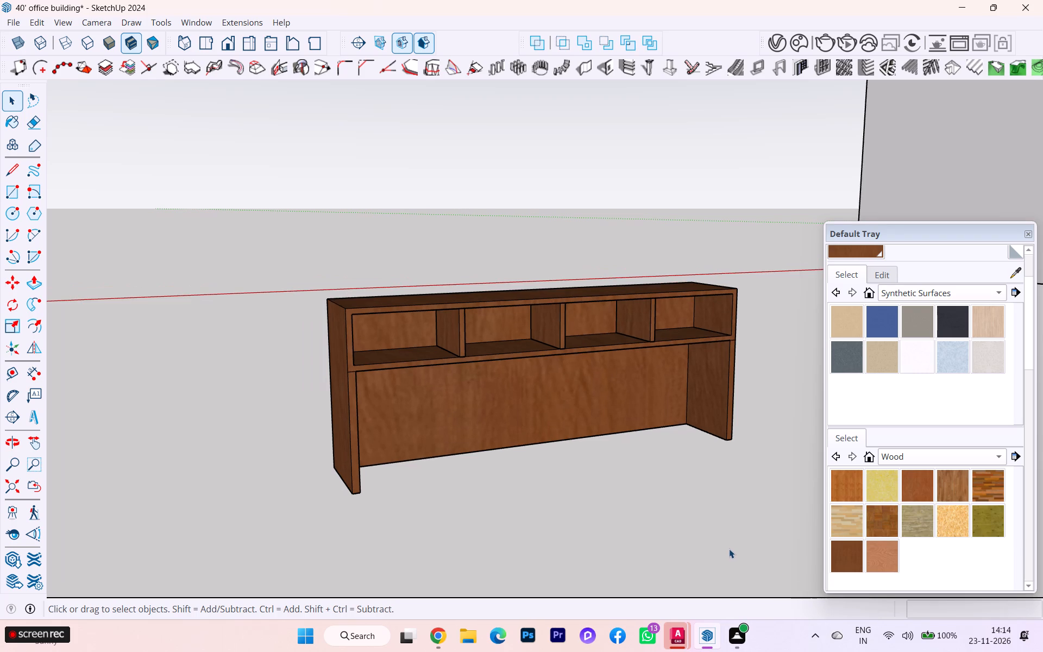
scroll(451, 312, "up", 3)
scroll(451, 312, "down", 2)
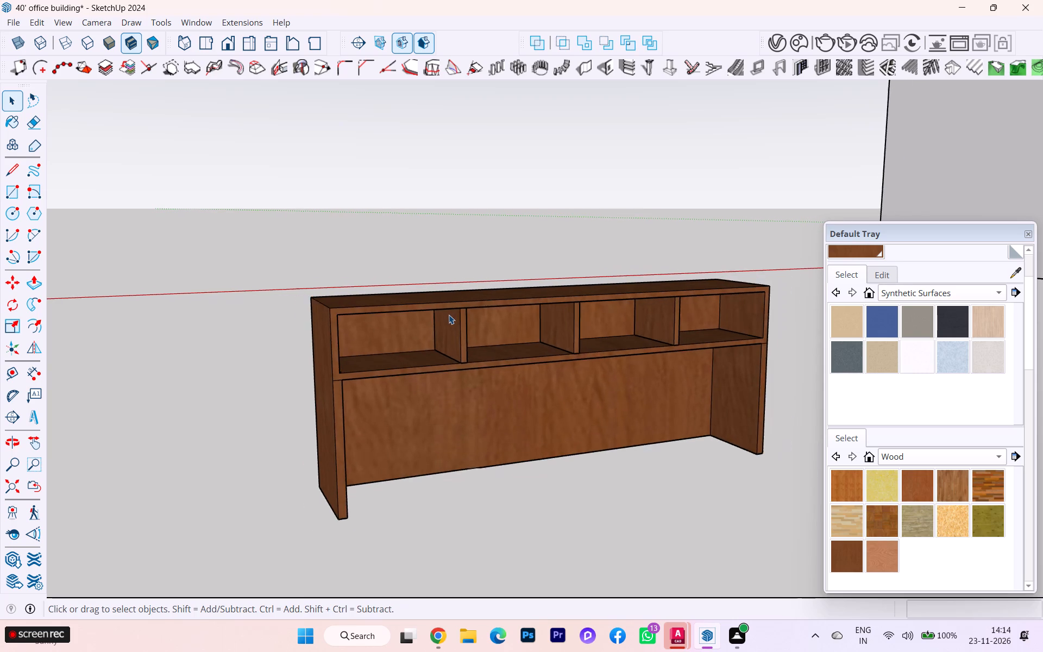
Copy the shelf's bottom face with its edges from inside the desk group and close the group.
middle_click_drag(442, 316, 304, 360)
scroll(320, 352, "up", 4)
left_click(386, 353)
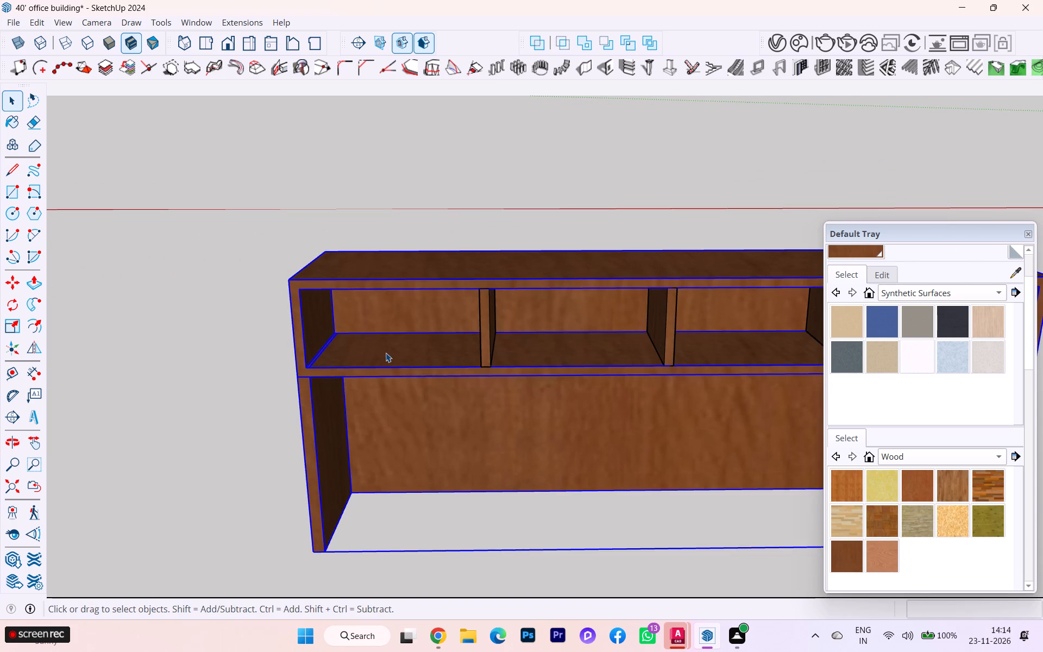
double_click(386, 353)
left_click(386, 353)
double_click(386, 353)
scroll(427, 360, "down", 1)
middle_click_drag(437, 362, 438, 363)
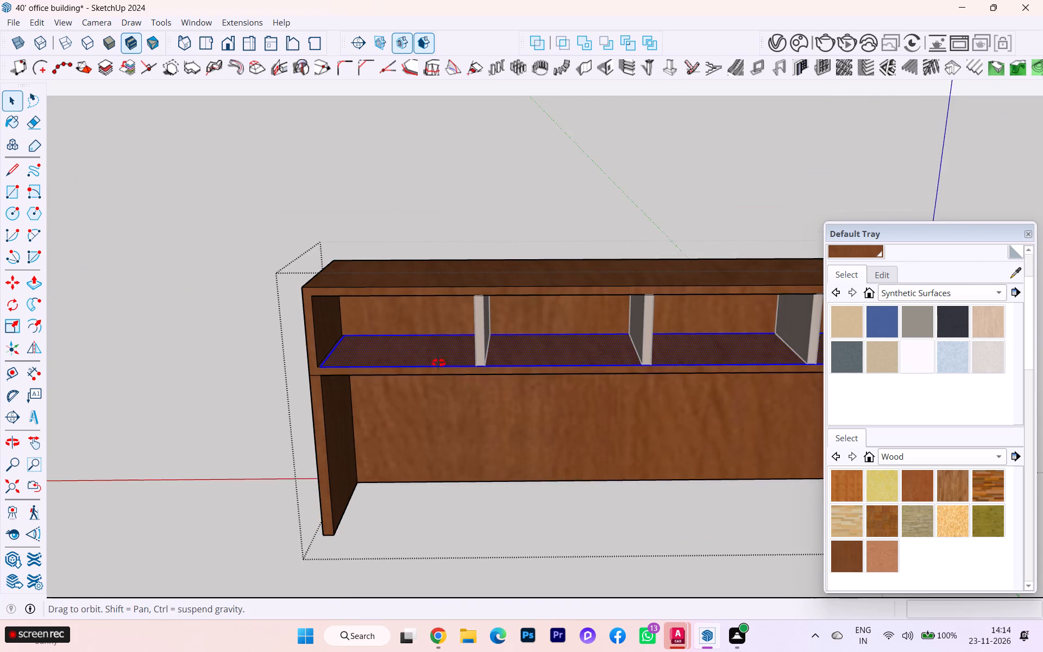
middle_click_drag(438, 363, 519, 396)
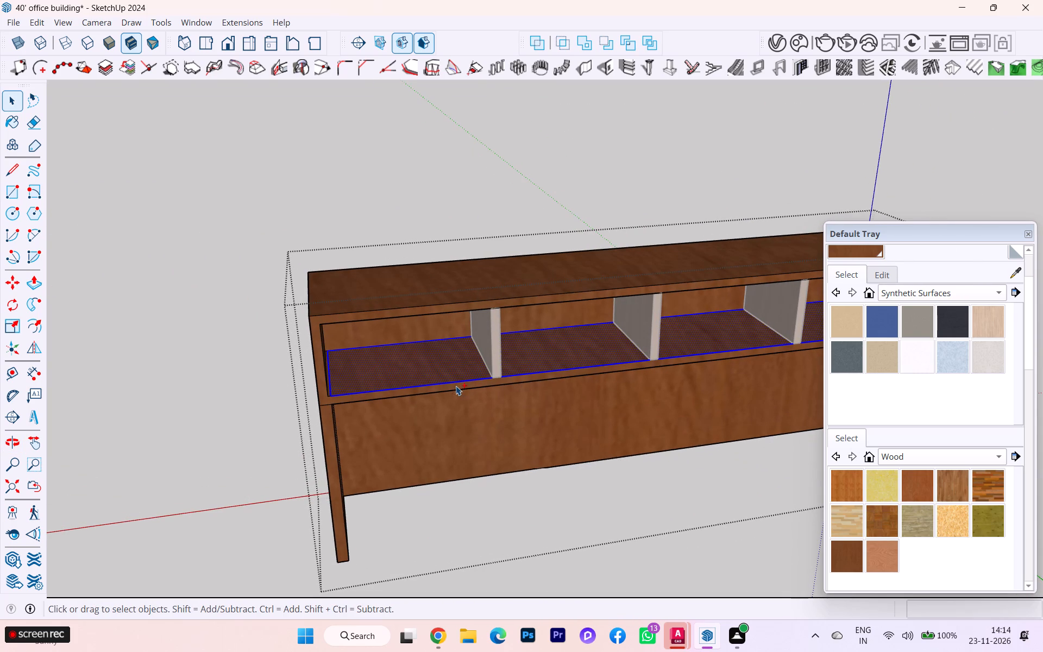
key("ctrl+c")
left_click(133, 152)
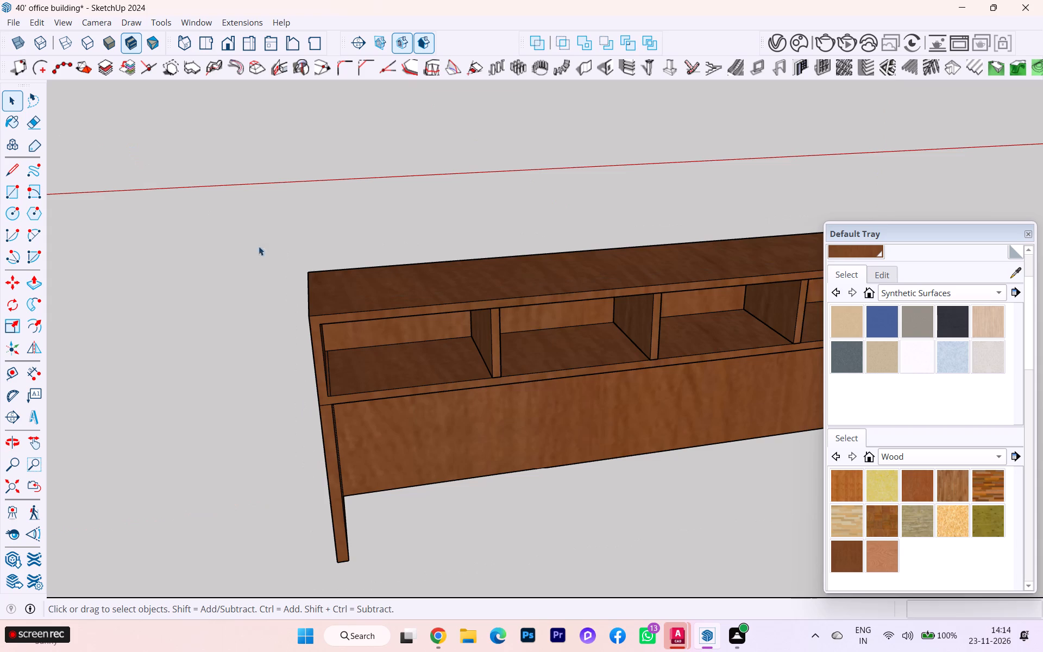
Paste the copied shelf-bottom face in place and Push/Pull it up about 5 1/4" to fill the shelf opening's height.
key("x")
scroll(422, 368, "up", 1)
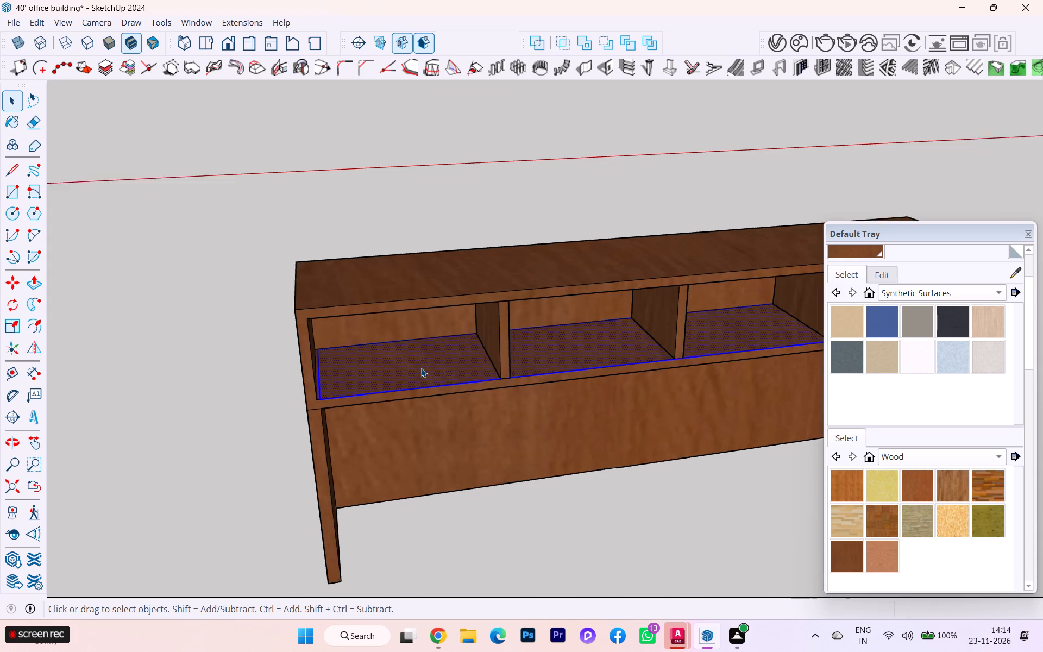
scroll(421, 368, "up", 2)
key("p")
left_click(404, 380)
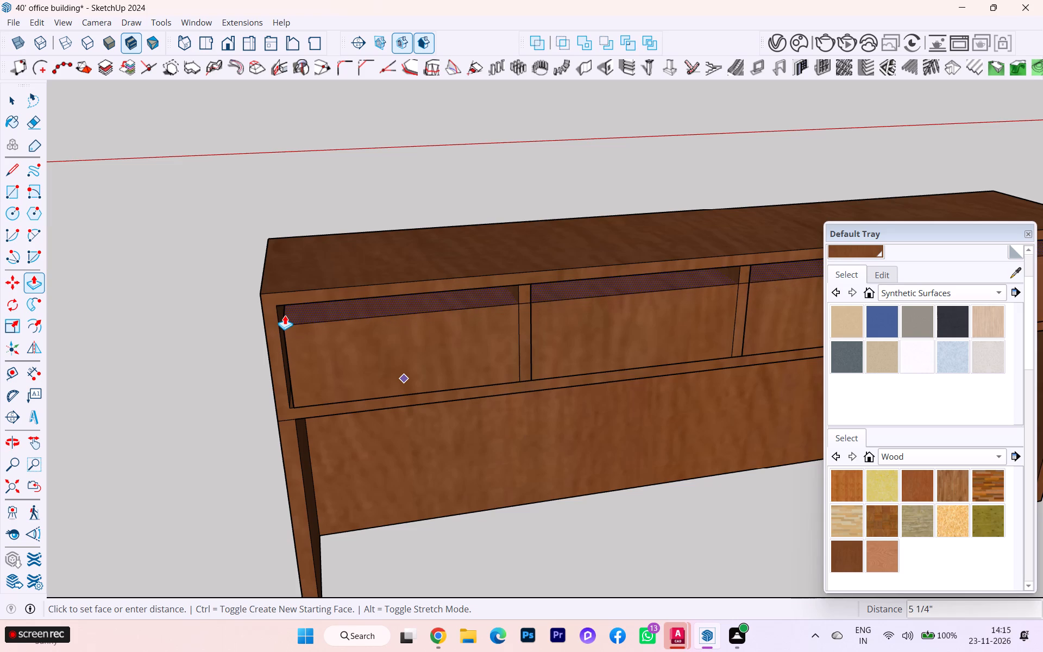
left_click(285, 315)
key("Escape")
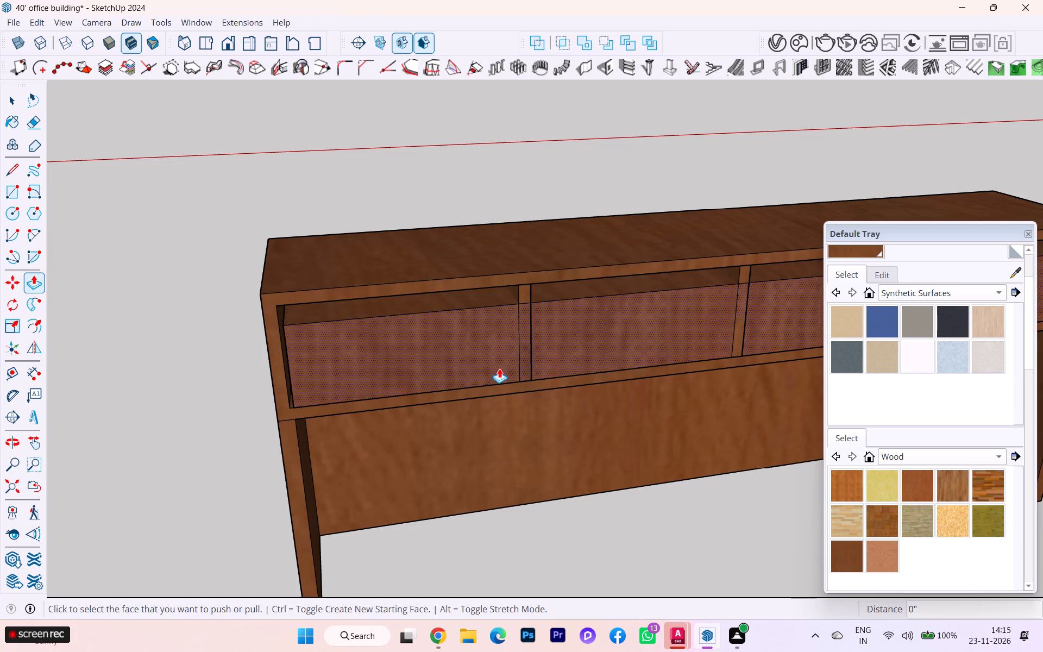
Select the whole block filling the desk's shelf opening and make it a group.
scroll(499, 368, "down", 1)
left_click(20, 97)
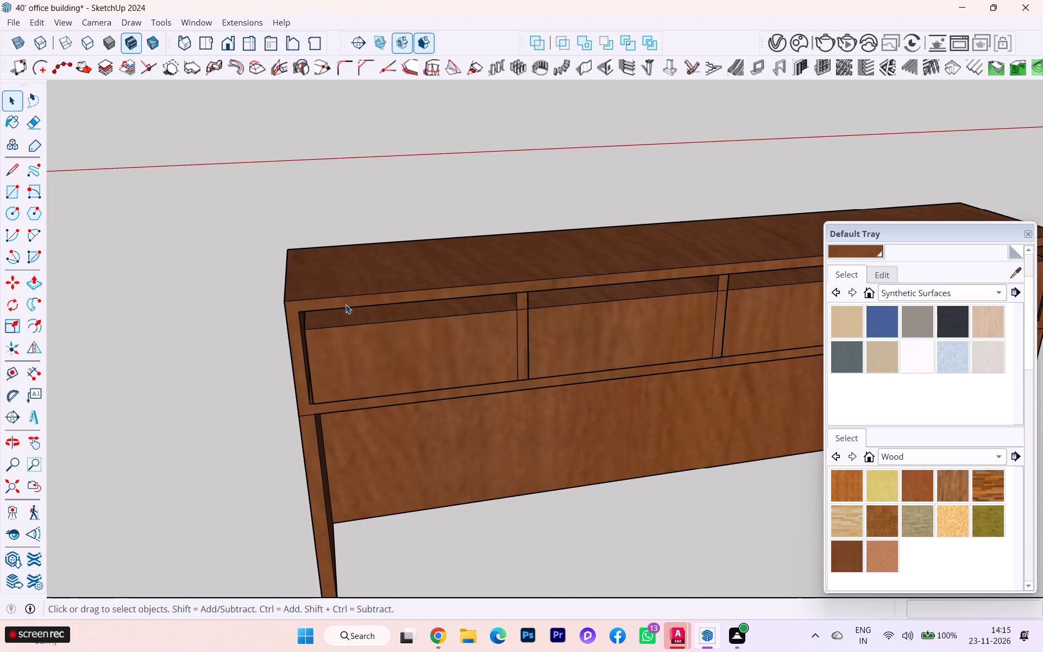
left_click(362, 322)
triple_click(372, 334)
right_click(372, 334)
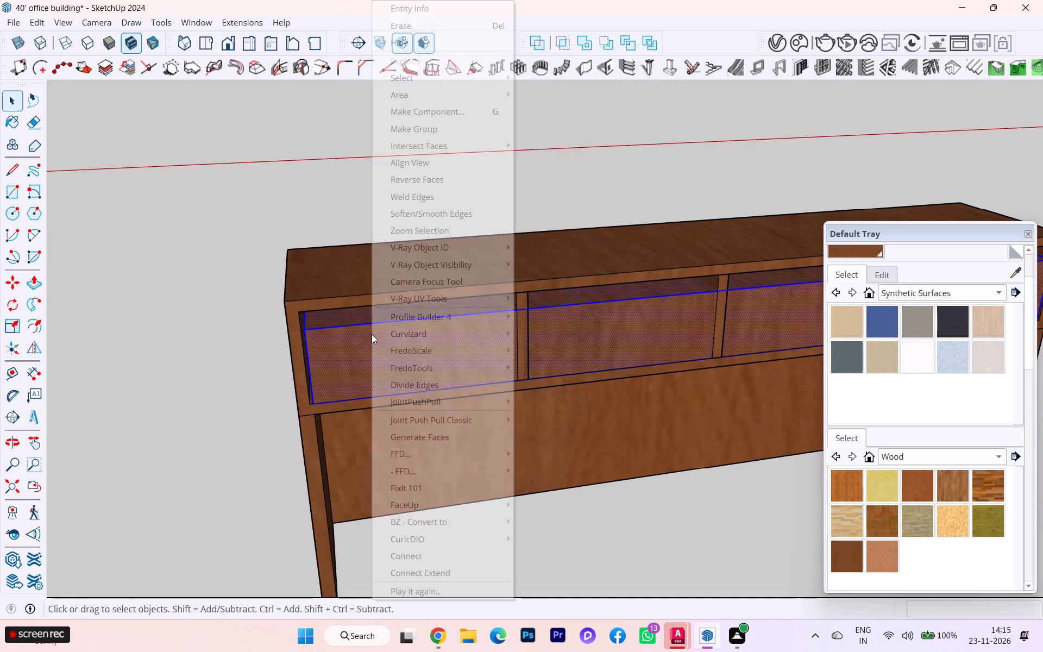
left_click(436, 133)
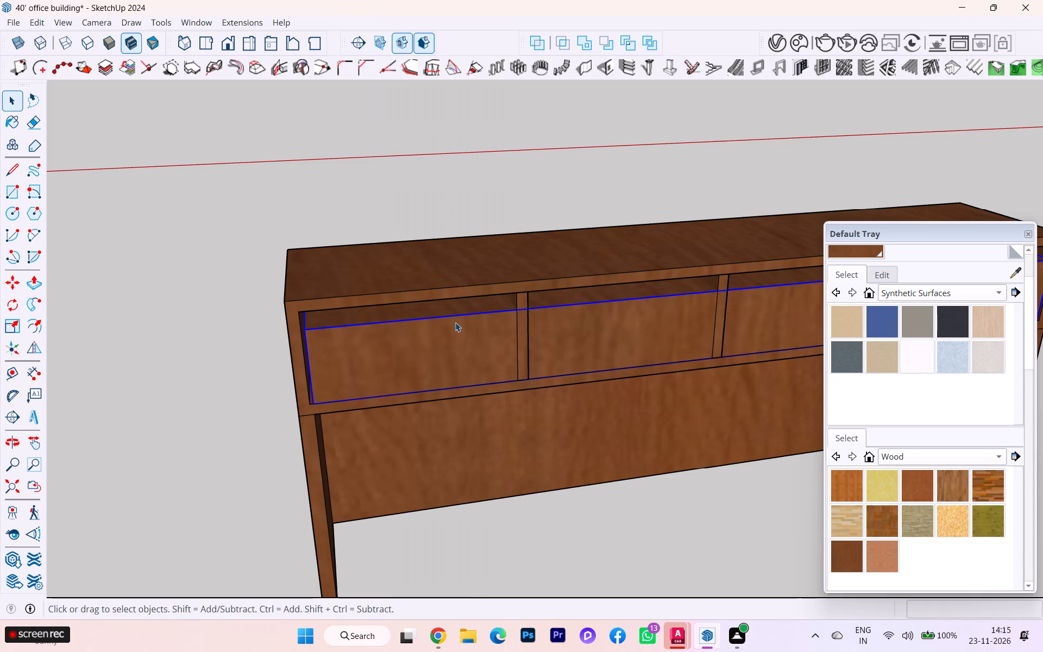
Inside the block's group, draw two vertical lines 5 1/4" long on the front face along both sides of the first divider.
key("h")
double_click(455, 325)
scroll(455, 325, "down", 5)
scroll(455, 325, "up", 1)
middle_click_drag(455, 325, 403, 397)
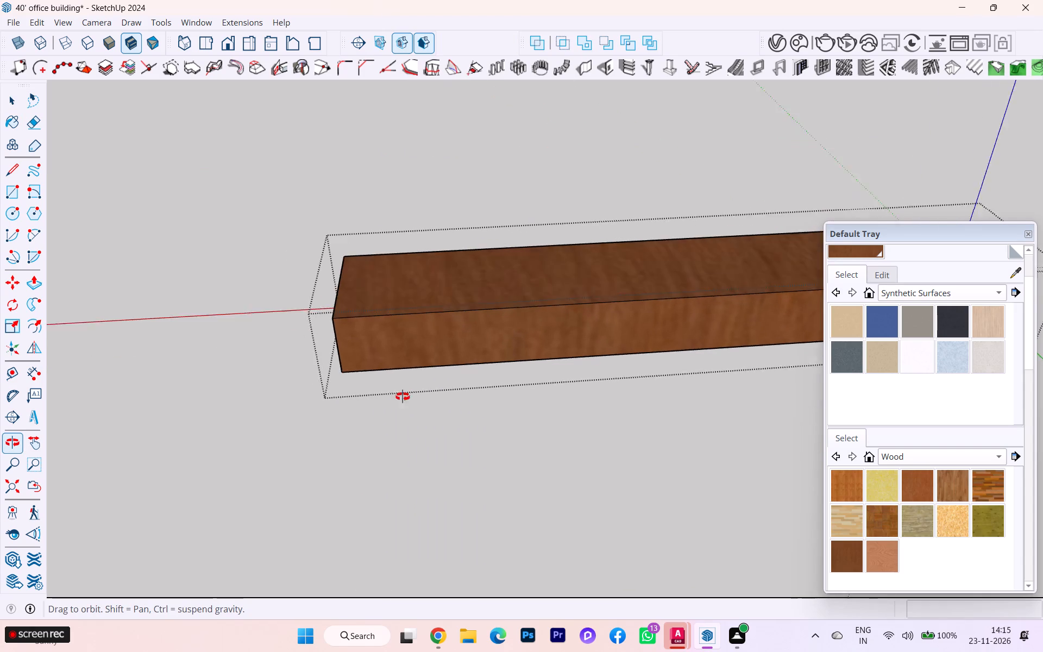
middle_click_drag(403, 397, 392, 406)
key("h")
scroll(489, 321, "up", 1)
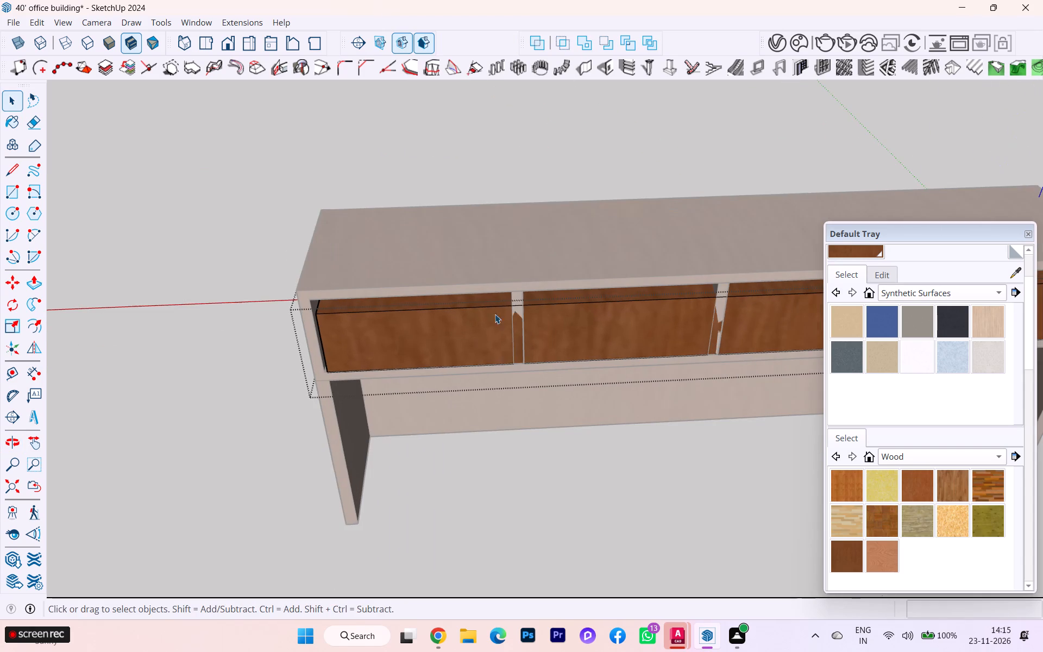
middle_click_drag(519, 265, 558, 200)
key("l")
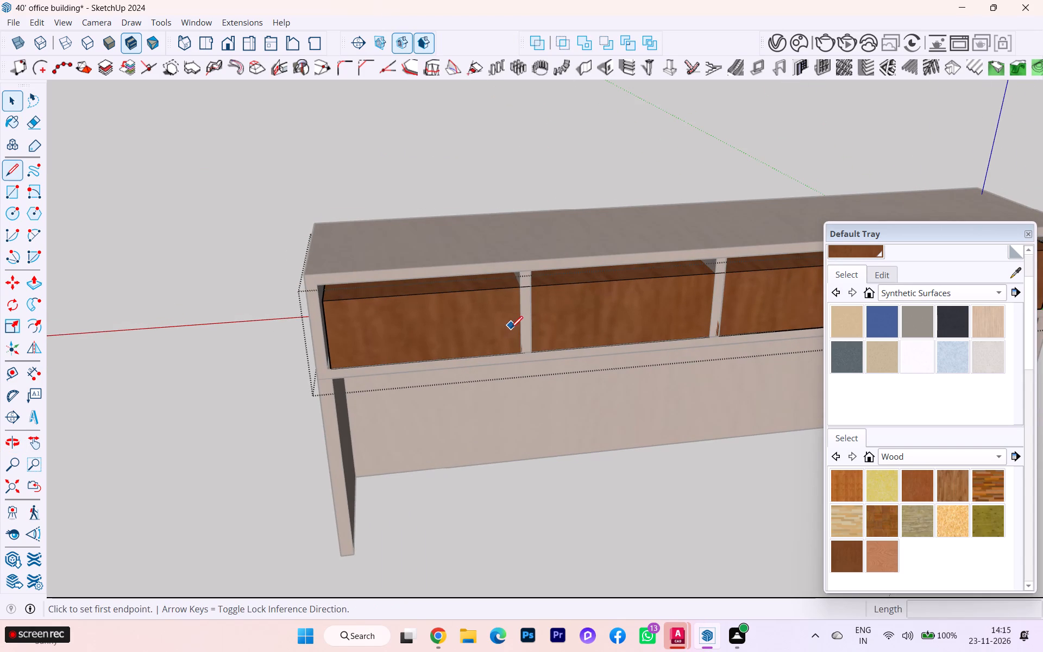
scroll(519, 322, "up", 2)
scroll(520, 322, "down", 1)
scroll(520, 322, "up", 3)
scroll(523, 277, "up", 3)
left_click(520, 267)
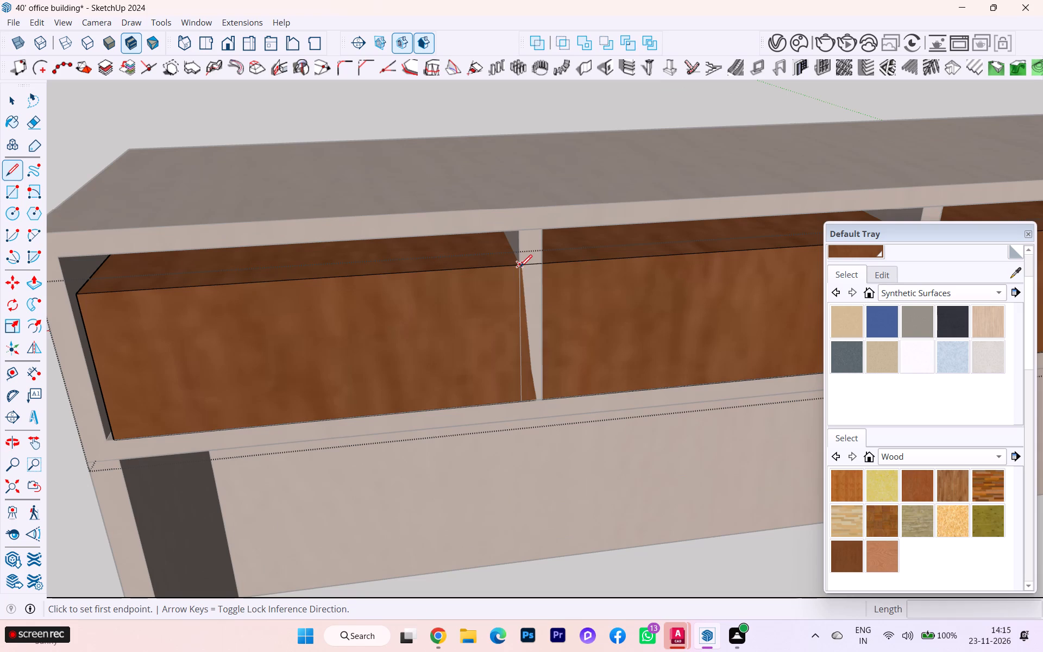
left_click(526, 402)
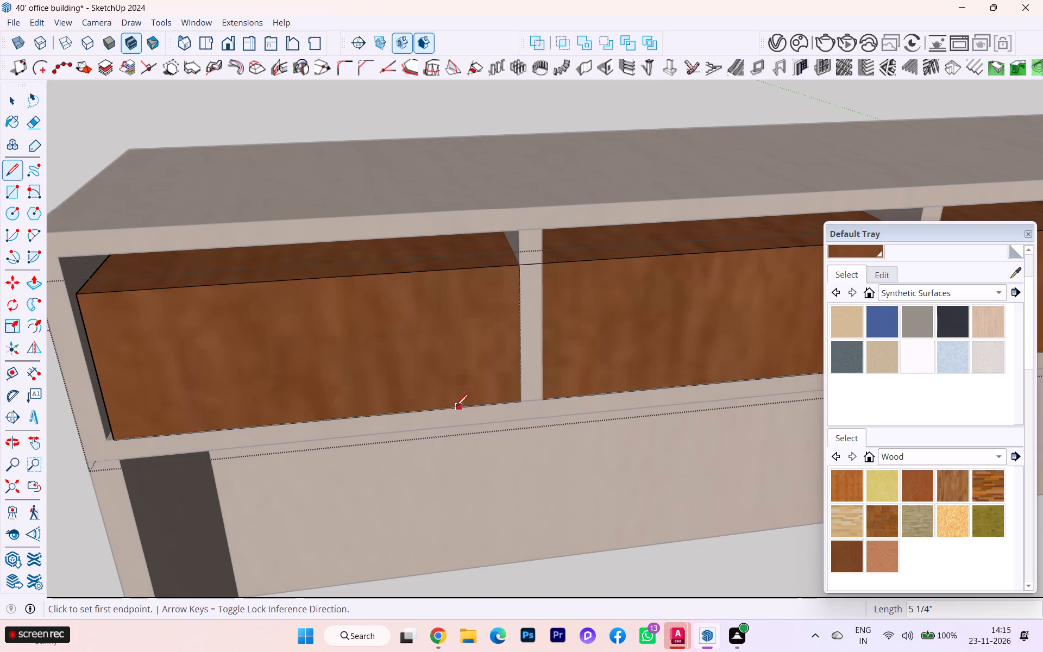
scroll(426, 412, "down", 5)
scroll(485, 340, "up", 4)
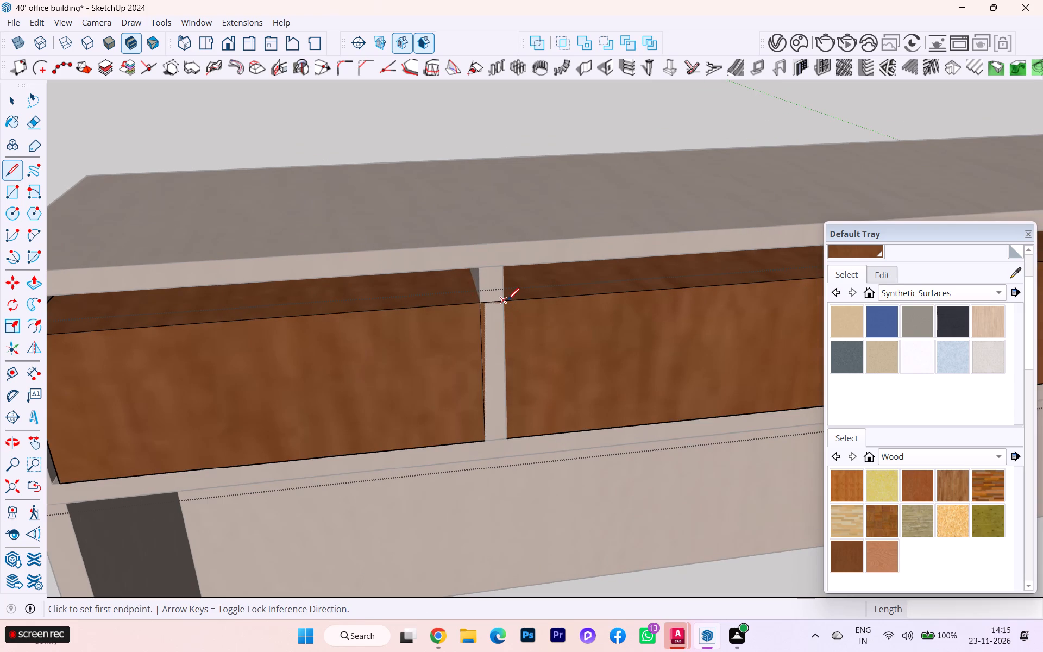
left_click(507, 300)
left_click(511, 442)
scroll(357, 441, "down", 2)
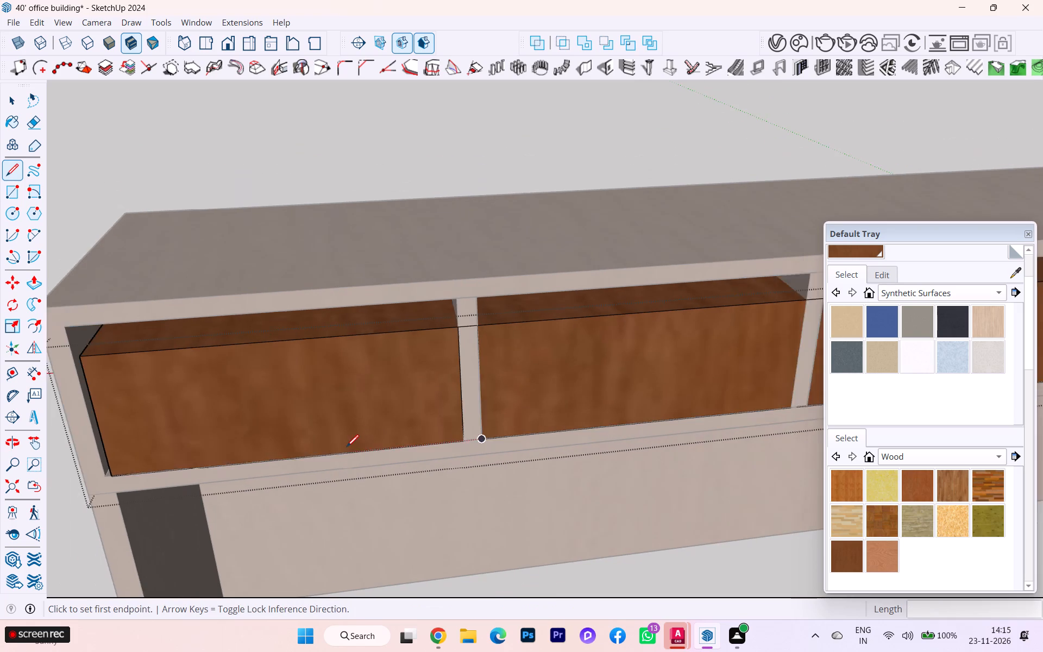
scroll(347, 447, "down", 3)
left_click(15, 98)
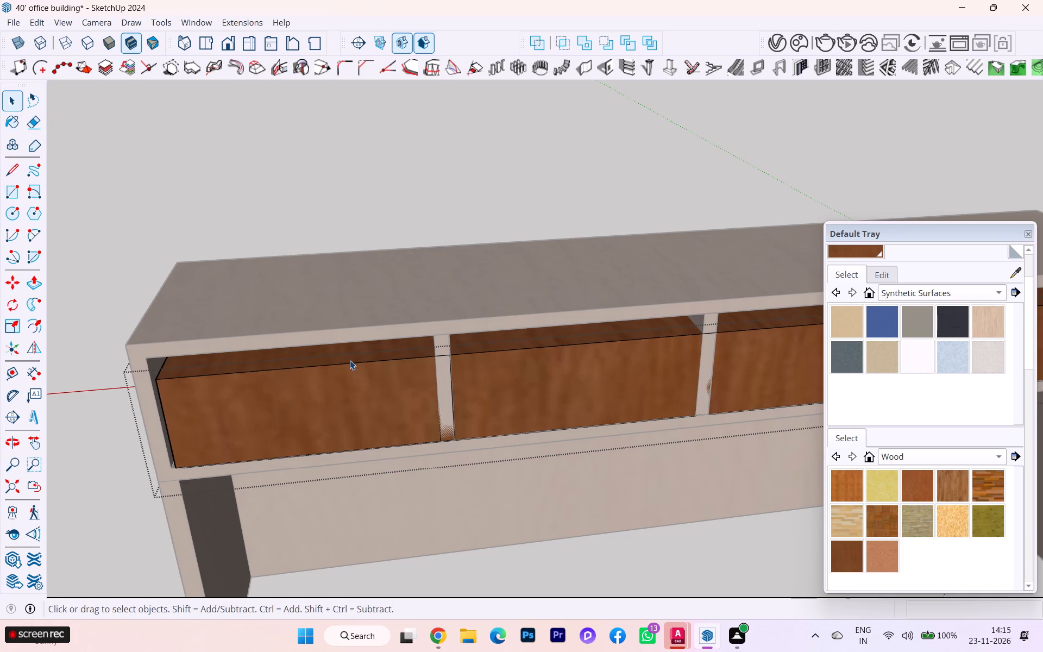
left_click(350, 361)
left_click(368, 388)
key("space")
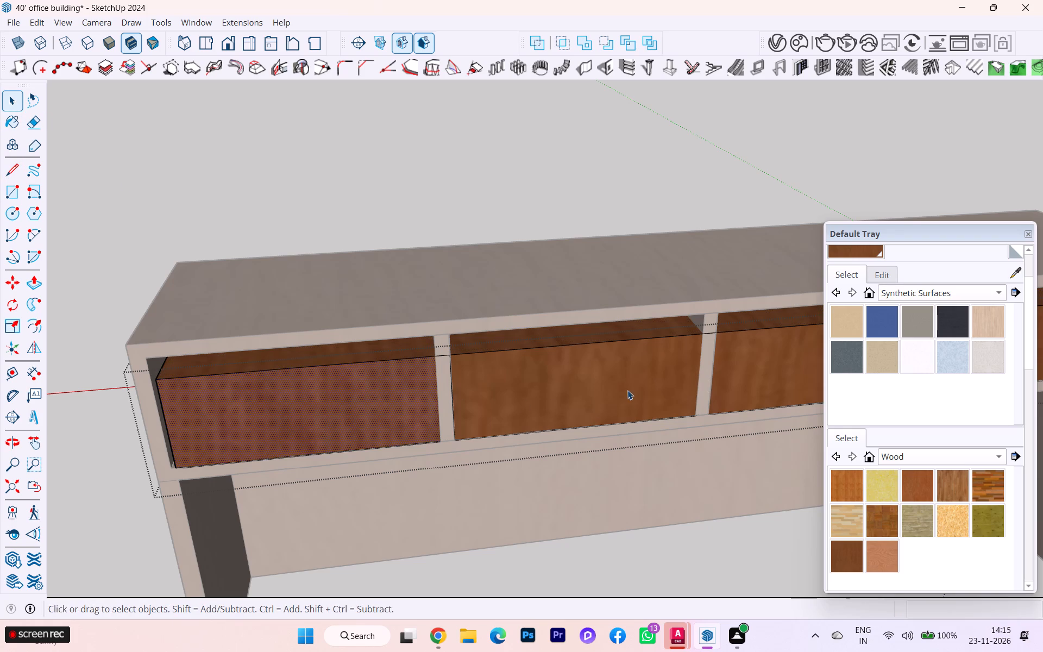
left_click(623, 395)
Draw two vertical lines 5 1/4" long on the block's front face along both sides of the middle divider.
key("l")
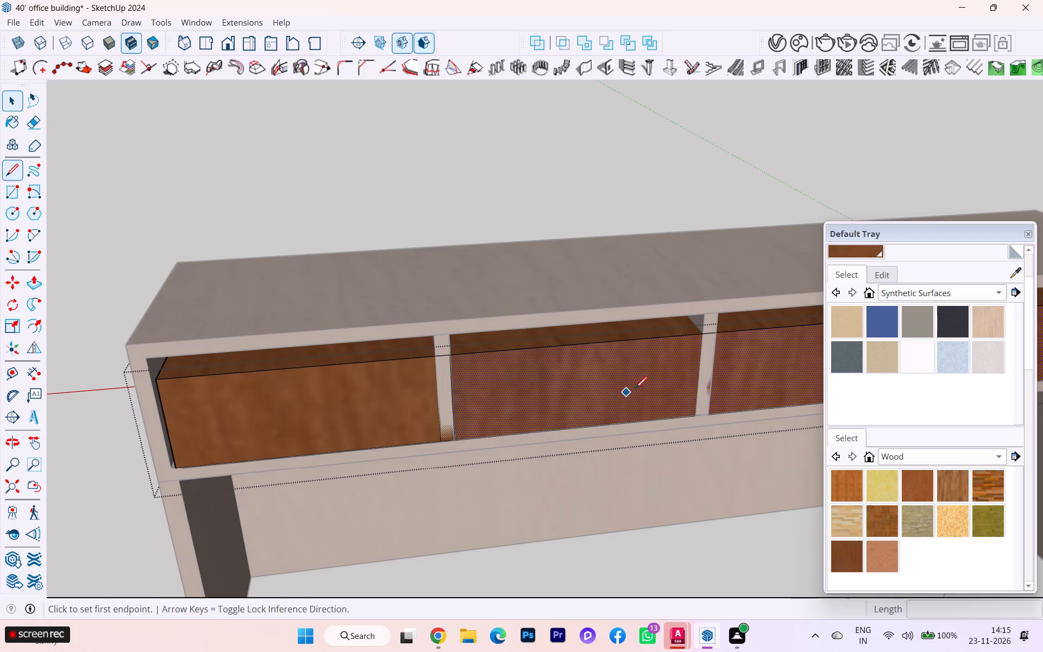
scroll(724, 316, "up", 1)
scroll(724, 316, "down", 1)
scroll(725, 316, "up", 3)
scroll(695, 351, "up", 2)
left_click(696, 339)
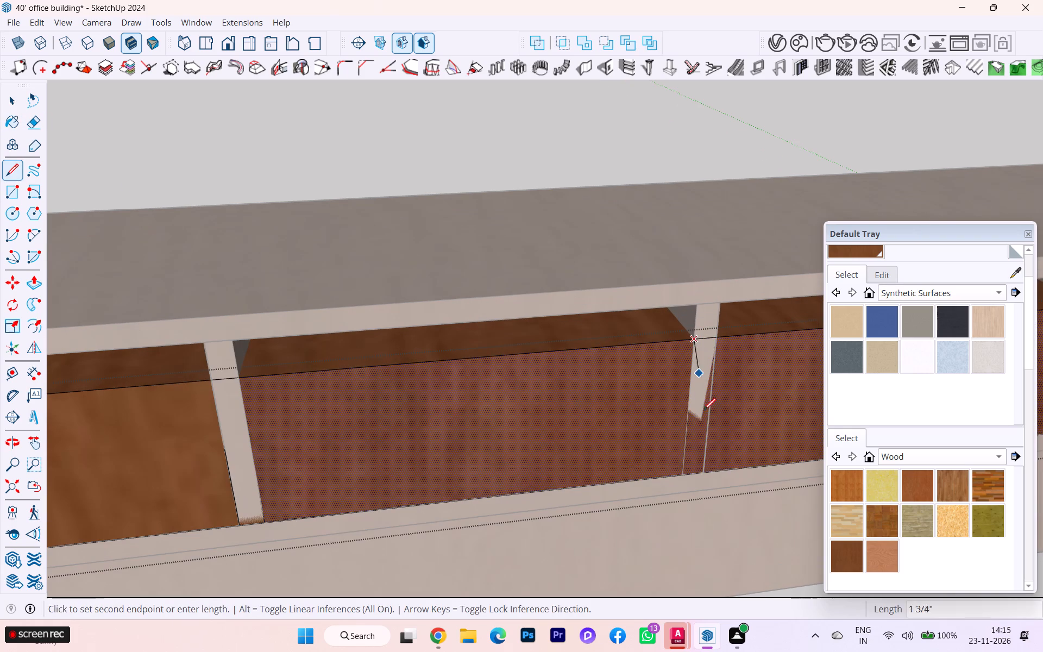
left_click(683, 478)
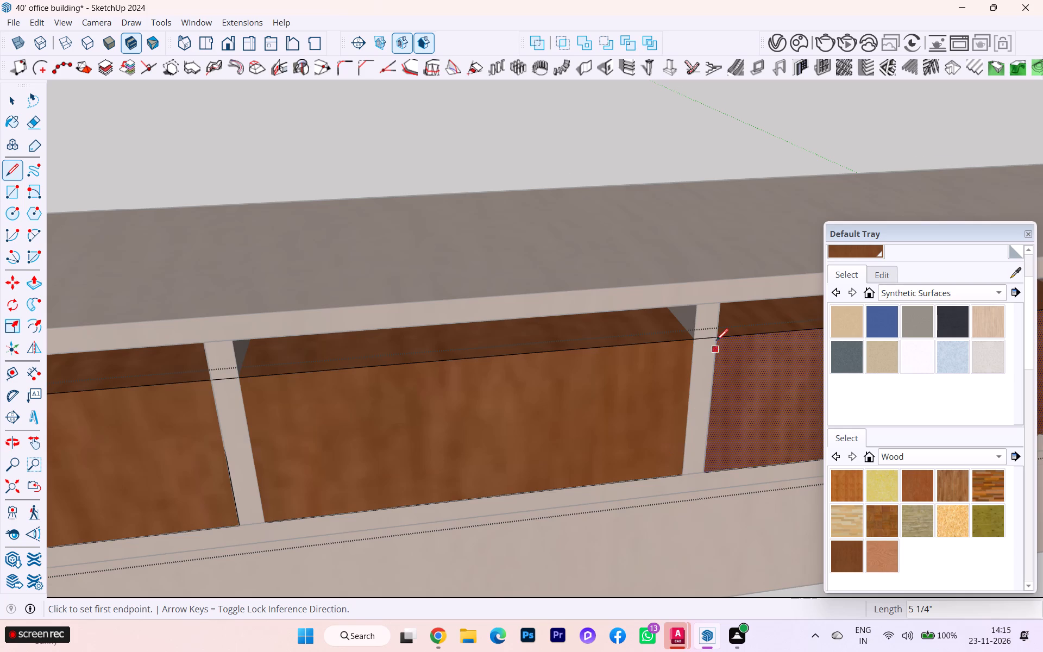
scroll(716, 338, "up", 2)
left_click(717, 340)
left_click(701, 499)
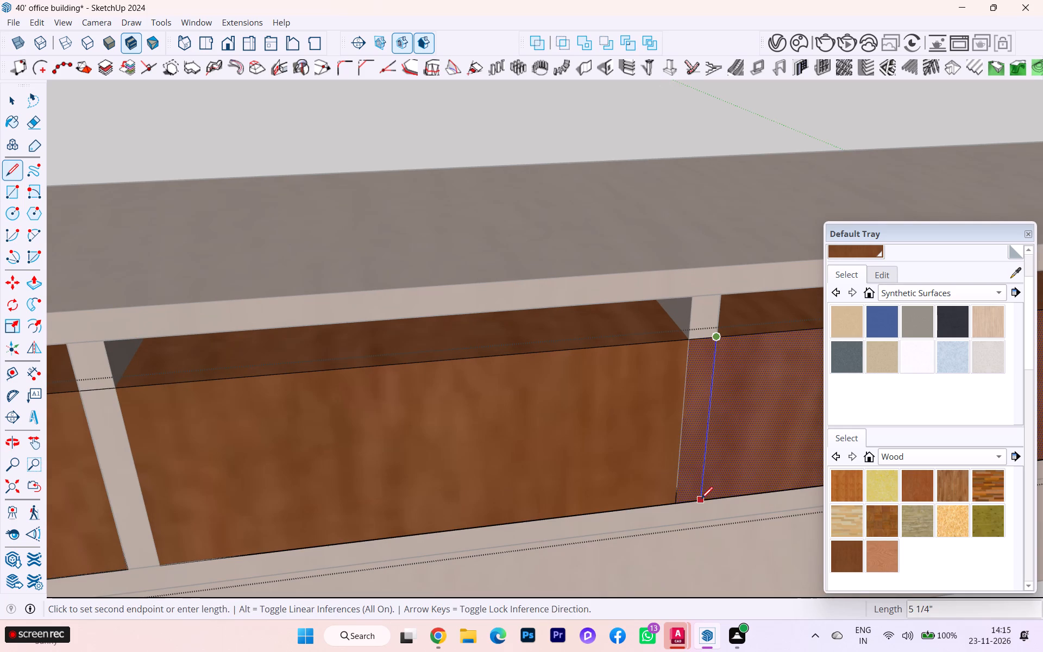
scroll(467, 475, "down", 6)
scroll(367, 479, "down", 1)
scroll(367, 479, "up", 1)
scroll(367, 479, "down", 1)
scroll(367, 479, "up", 4)
scroll(367, 479, "down", 2)
scroll(458, 411, "down", 5)
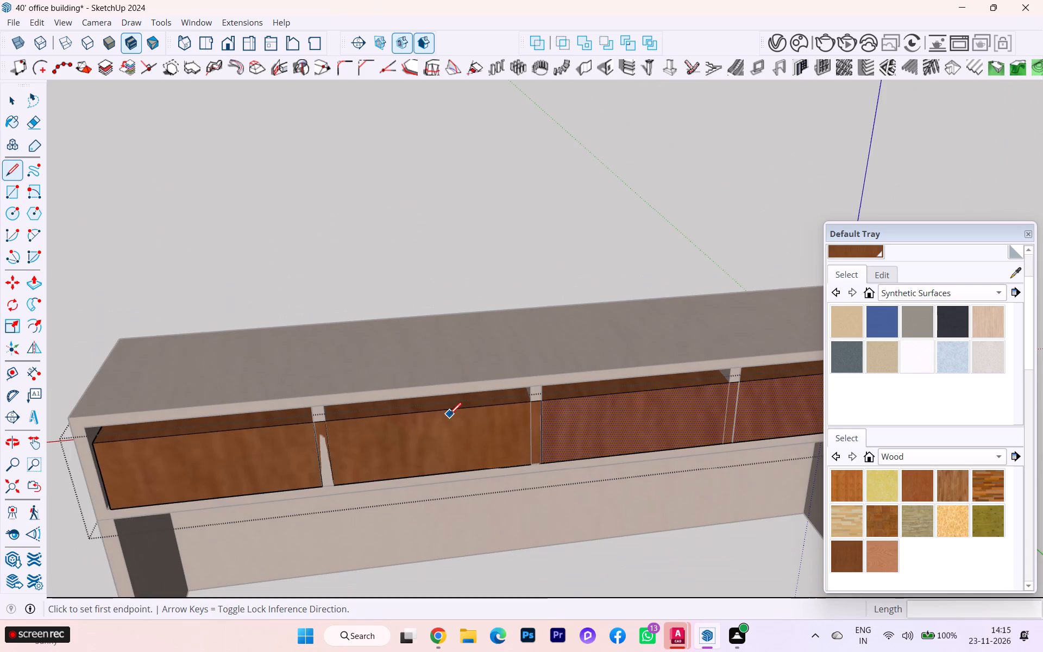
Draw two vertical lines 5 1/4" long on the block's front face along both sides of the third divider.
scroll(749, 385, "up", 4)
scroll(736, 391, "down", 1)
scroll(735, 391, "up", 1)
scroll(734, 391, "down", 1)
scroll(734, 391, "up", 4)
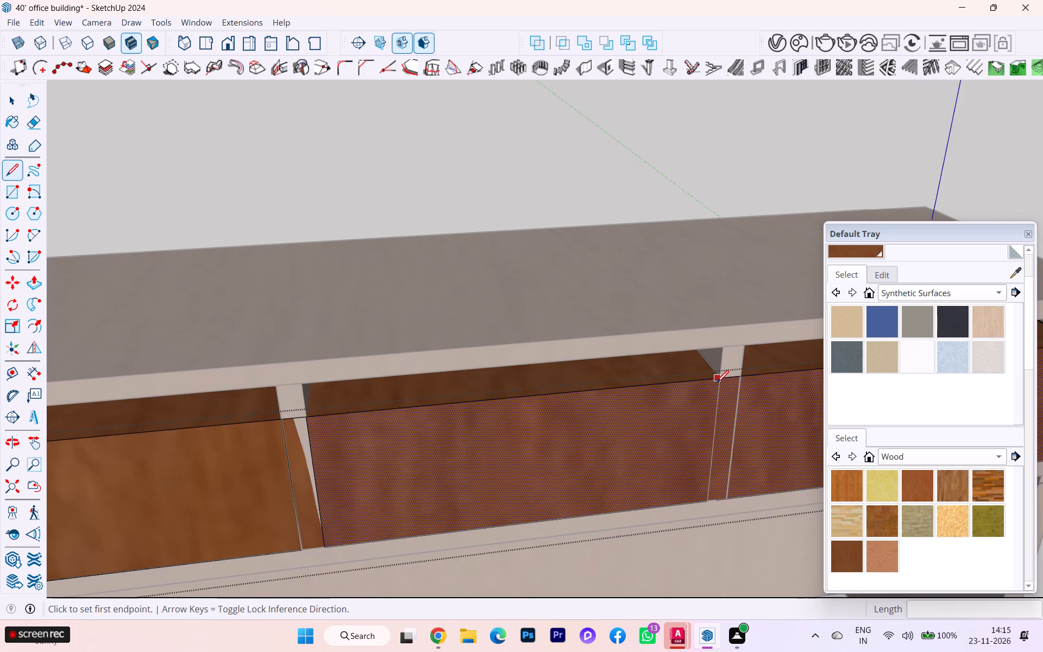
left_click(719, 381)
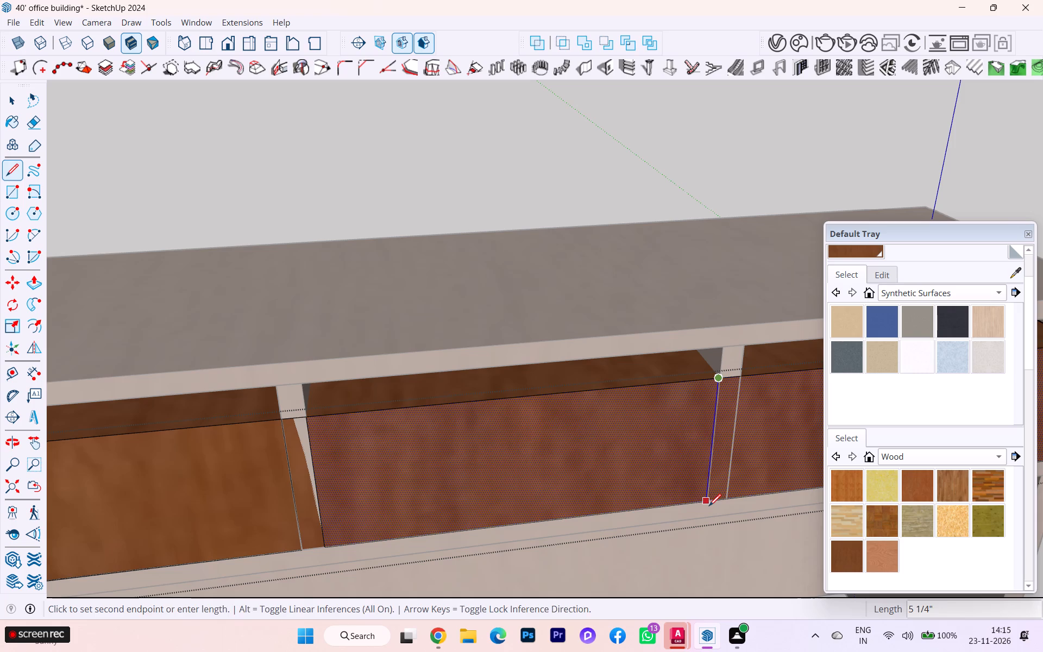
left_click(709, 506)
key("space")
scroll(749, 398, "up", 1)
scroll(749, 397, "down", 4)
scroll(749, 397, "up", 7)
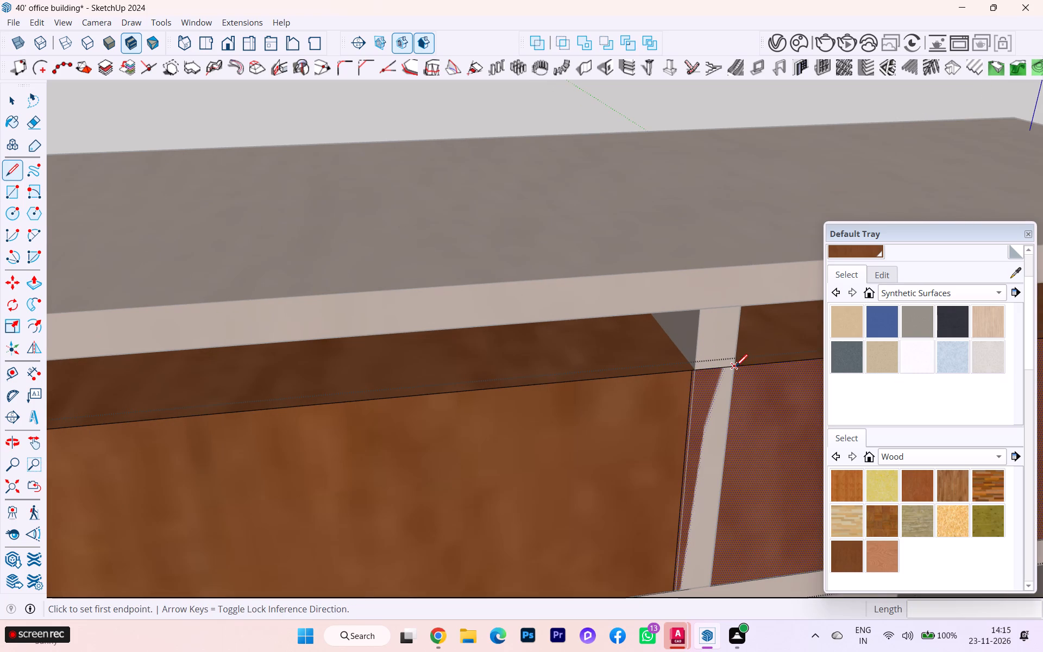
left_click(736, 366)
left_click(711, 587)
scroll(545, 501, "down", 1)
scroll(544, 501, "up", 1)
scroll(538, 501, "down", 1)
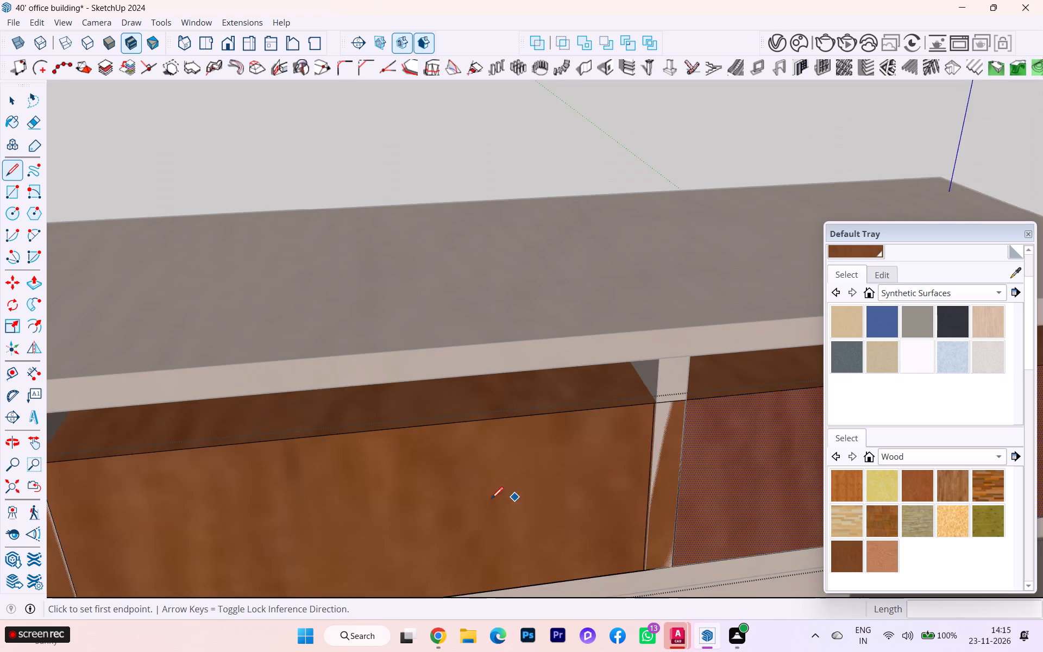
scroll(472, 487, "down", 15)
scroll(756, 453, "up", 8)
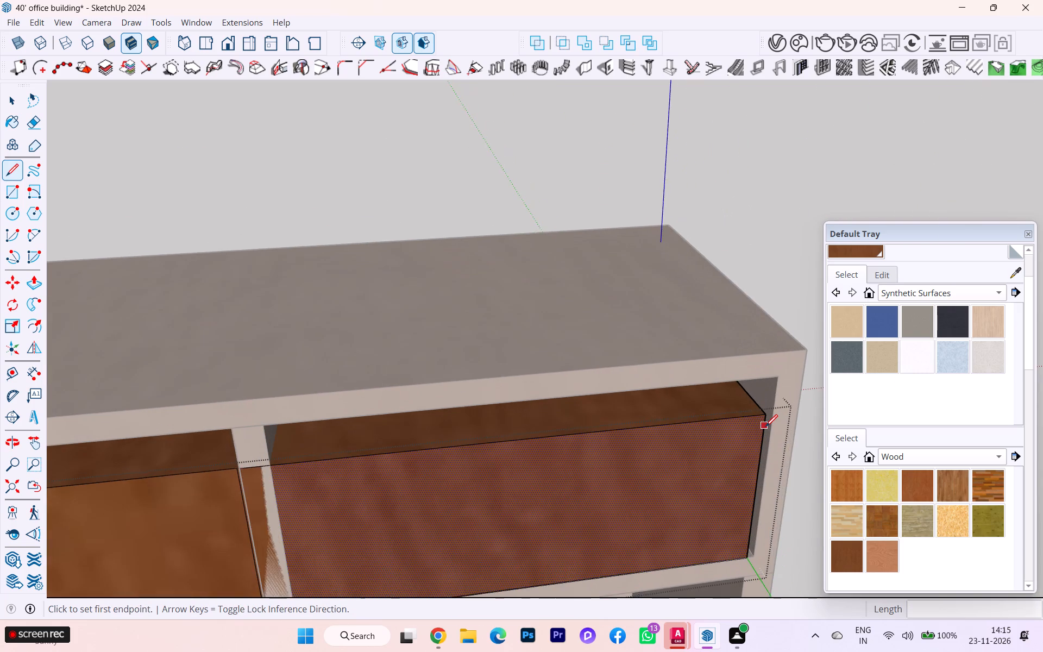
scroll(765, 427, "down", 5)
scroll(765, 427, "up", 1)
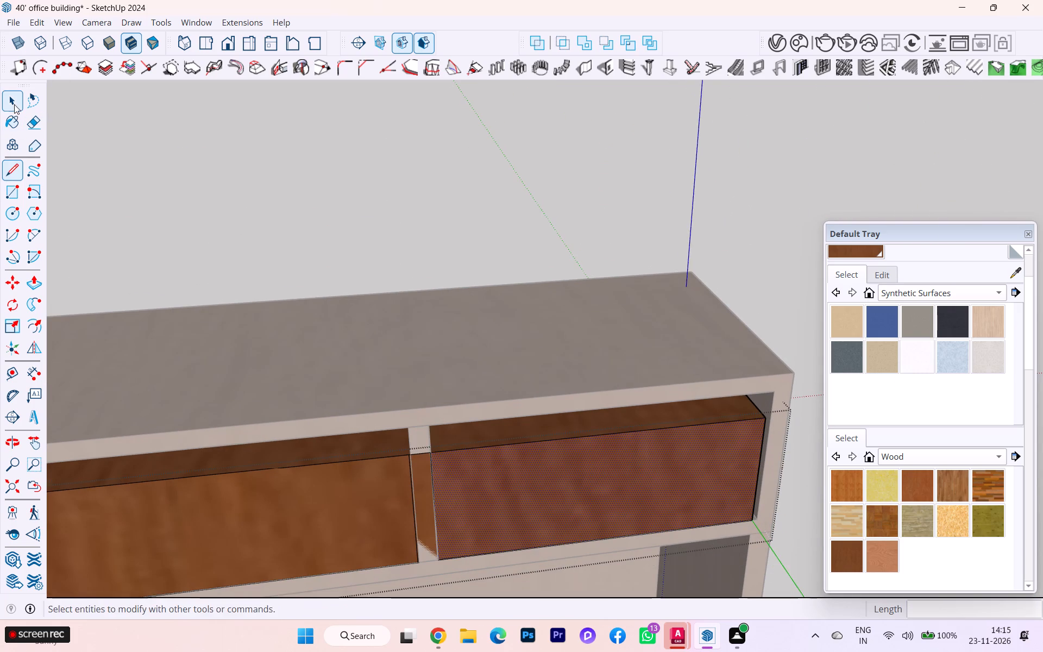
With the surrounding desk hidden, Push/Pull the first divider's narrow strip 10" through the block's depth to cut a gap.
left_click(14, 105)
left_click(242, 187)
double_click(338, 502)
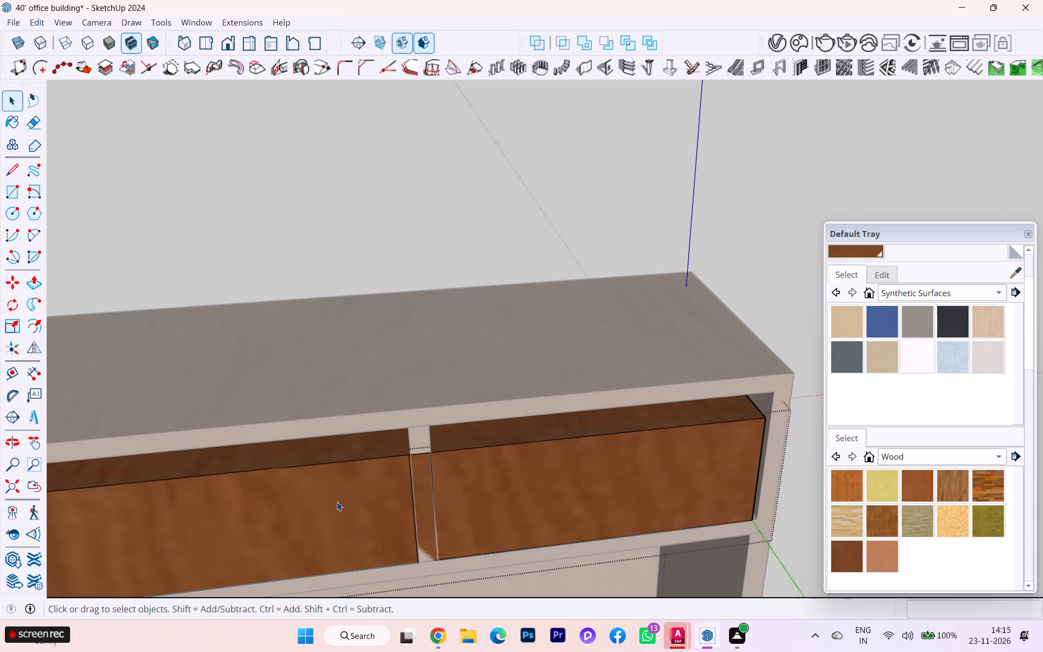
key("h")
scroll(552, 426, "down", 4)
middle_click_drag(618, 422, 654, 413)
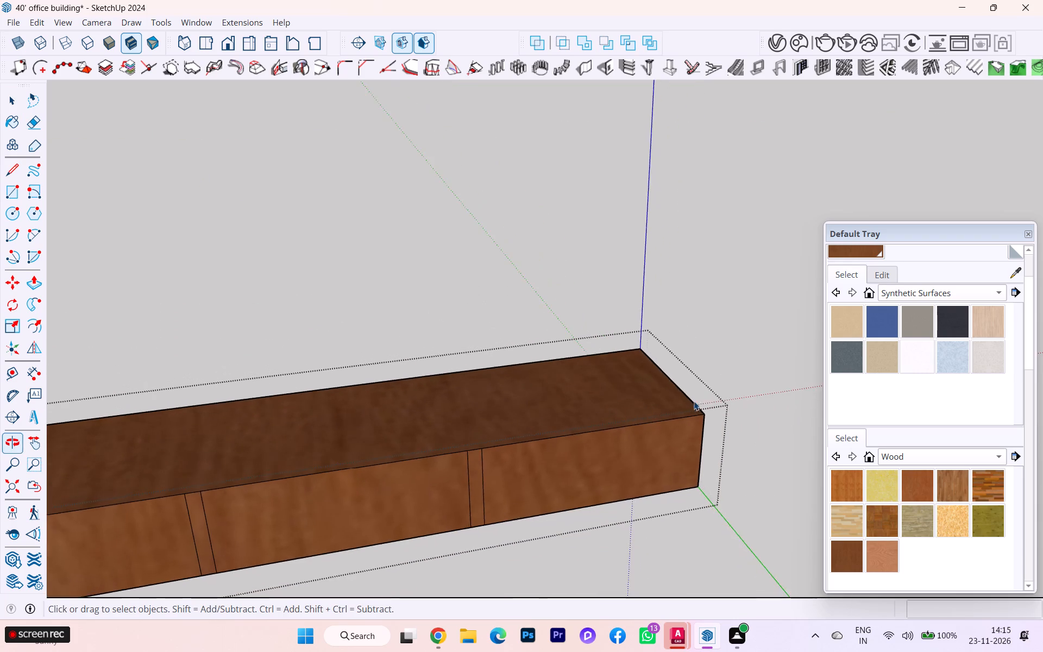
scroll(712, 407, "down", 3)
middle_click_drag(314, 515, 420, 461)
scroll(536, 386, "down", 4)
scroll(571, 394, "up", 1)
scroll(571, 394, "down", 1)
scroll(336, 517, "up", 4)
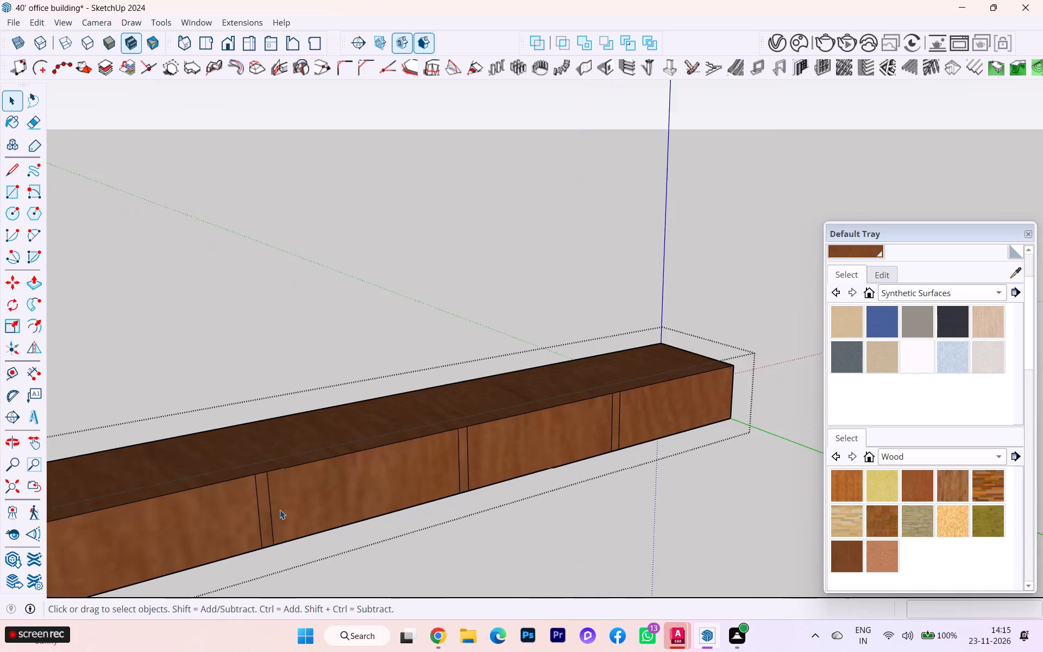
scroll(271, 512, "down", 1)
middle_click_drag(271, 512, 258, 528)
scroll(250, 510, "up", 5)
left_click(257, 483)
left_click(265, 475)
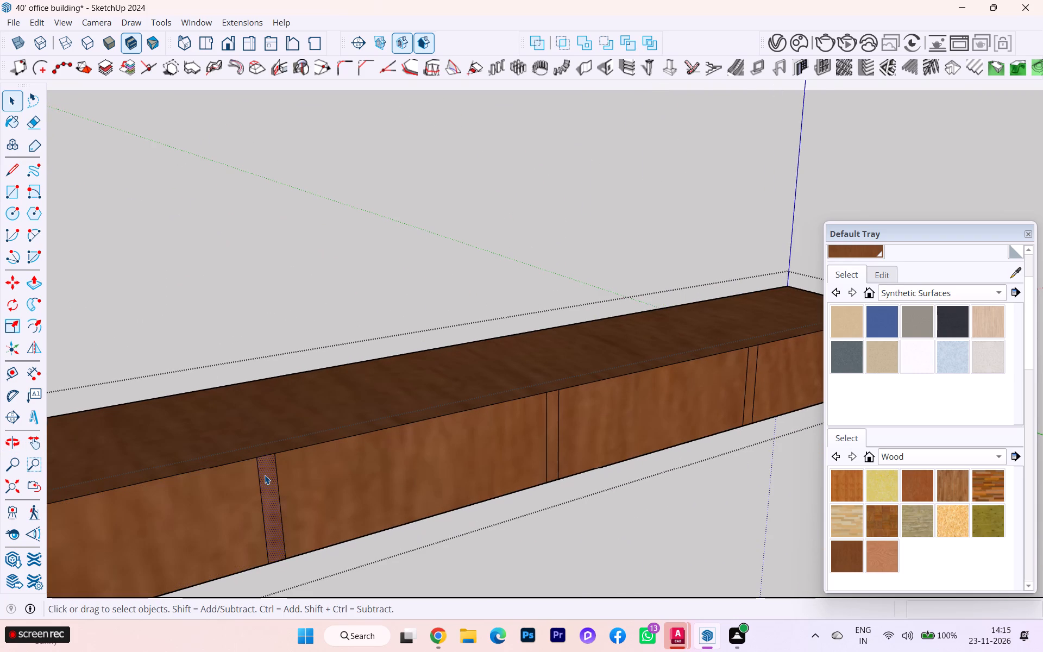
key("p")
left_click(265, 475)
left_click(204, 379)
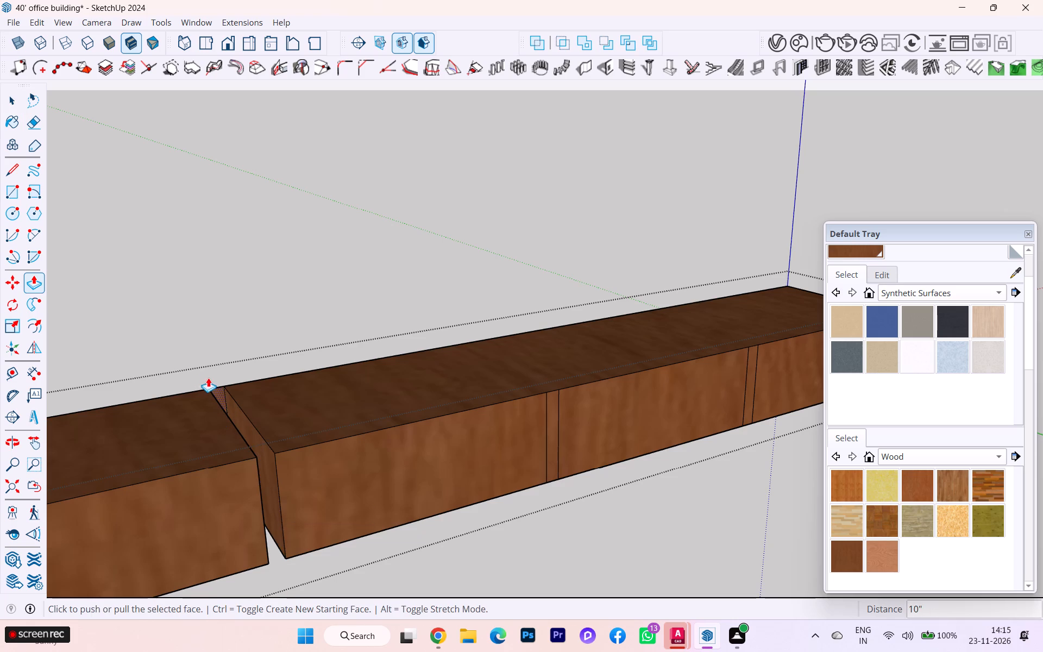
Push/Pull the middle divider's narrow strip 10" through the block's depth to cut the second gap.
scroll(217, 387, "up", 3)
scroll(225, 403, "down", 1)
scroll(226, 404, "up", 2)
scroll(227, 437, "down", 4)
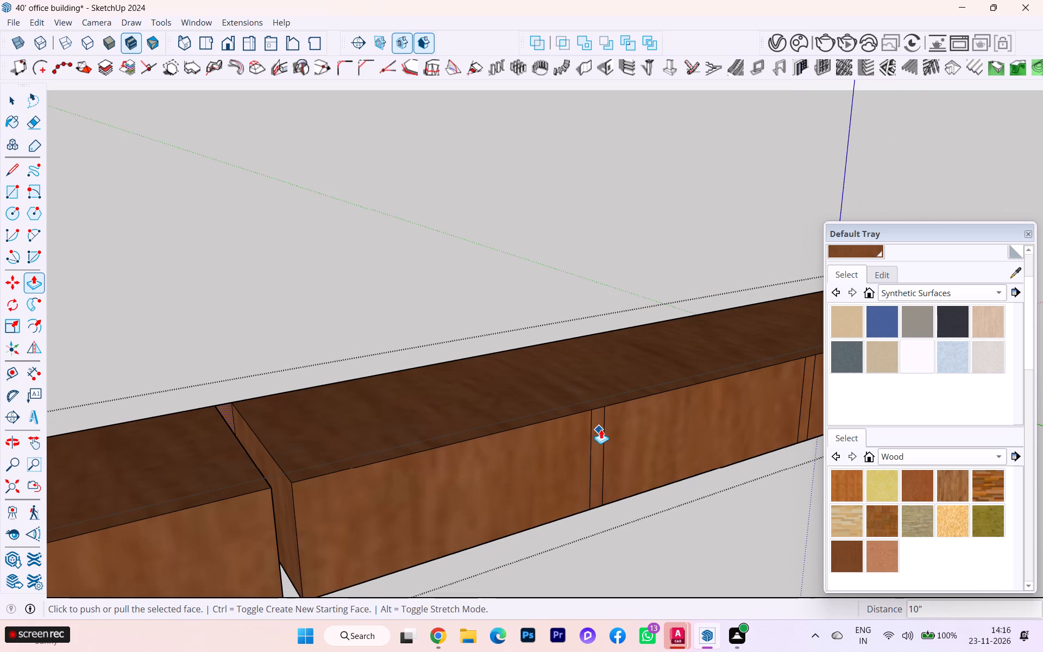
left_click(14, 105)
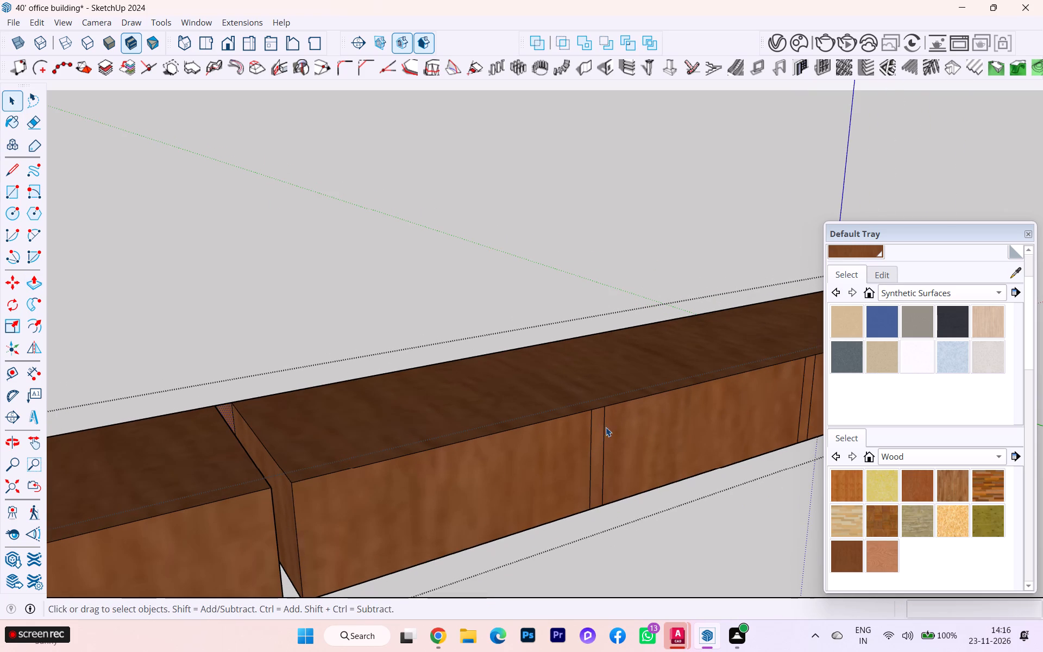
left_click(592, 419)
left_click(599, 421)
key("p")
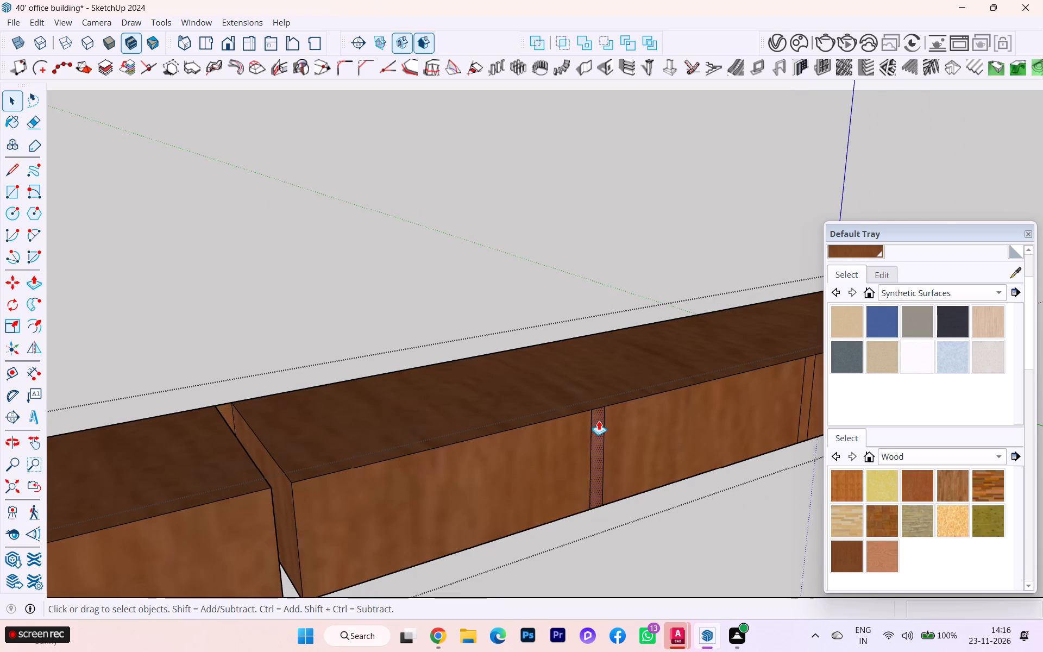
left_click(599, 421)
left_click(466, 352)
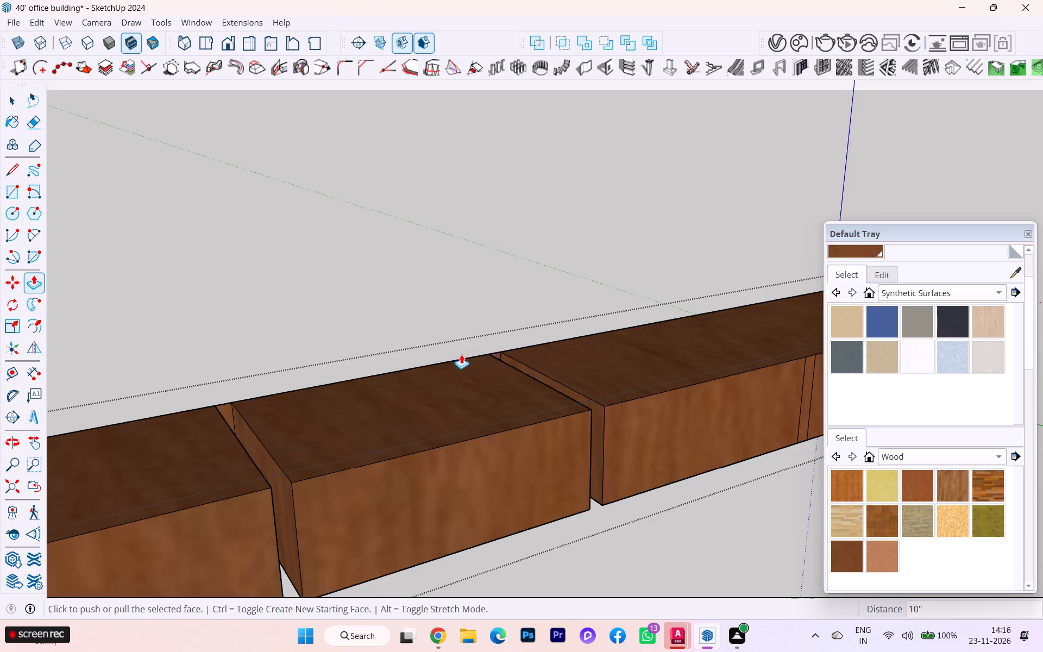
Push/Pull the third divider's narrow strip 10" through the block's depth, splitting the block into four separate pieces.
scroll(411, 372, "down", 1)
scroll(410, 375, "up", 1)
scroll(410, 377, "down", 1)
middle_click_drag(526, 400, 379, 461)
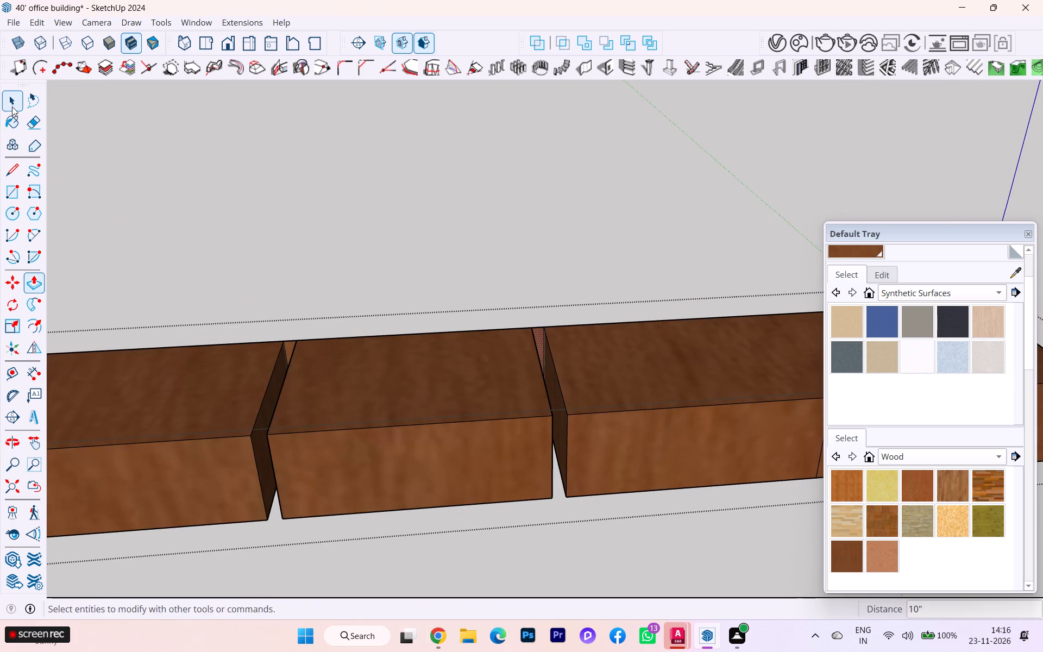
left_click(12, 106)
scroll(292, 343, "down", 1)
scroll(309, 352, "up", 2)
scroll(354, 374, "down", 2)
left_click(755, 430)
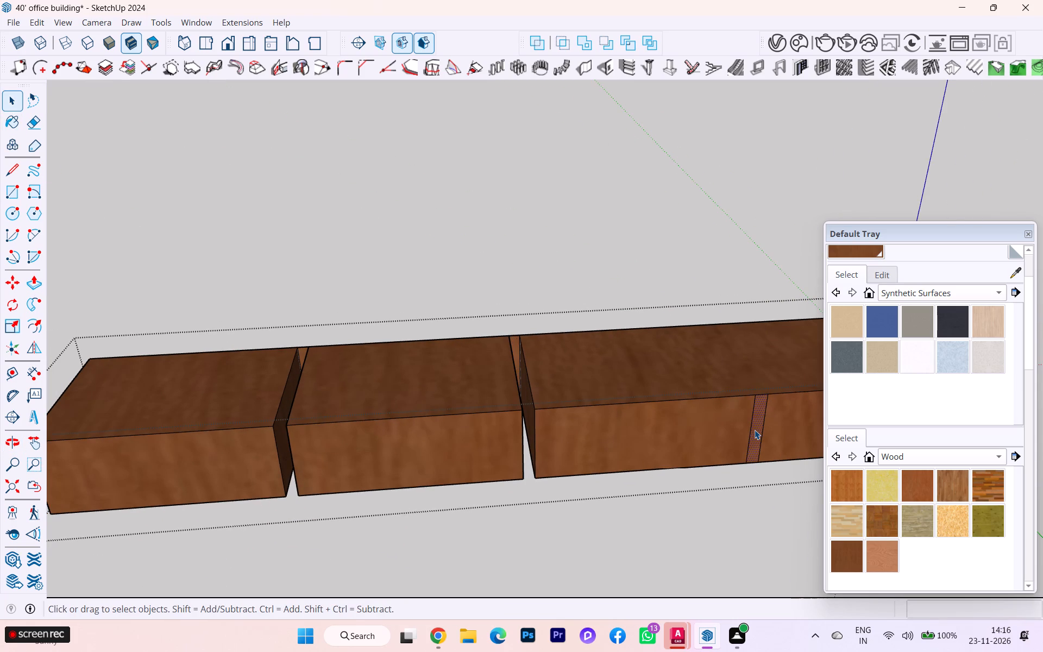
key("p")
left_click(755, 430)
left_click(694, 310)
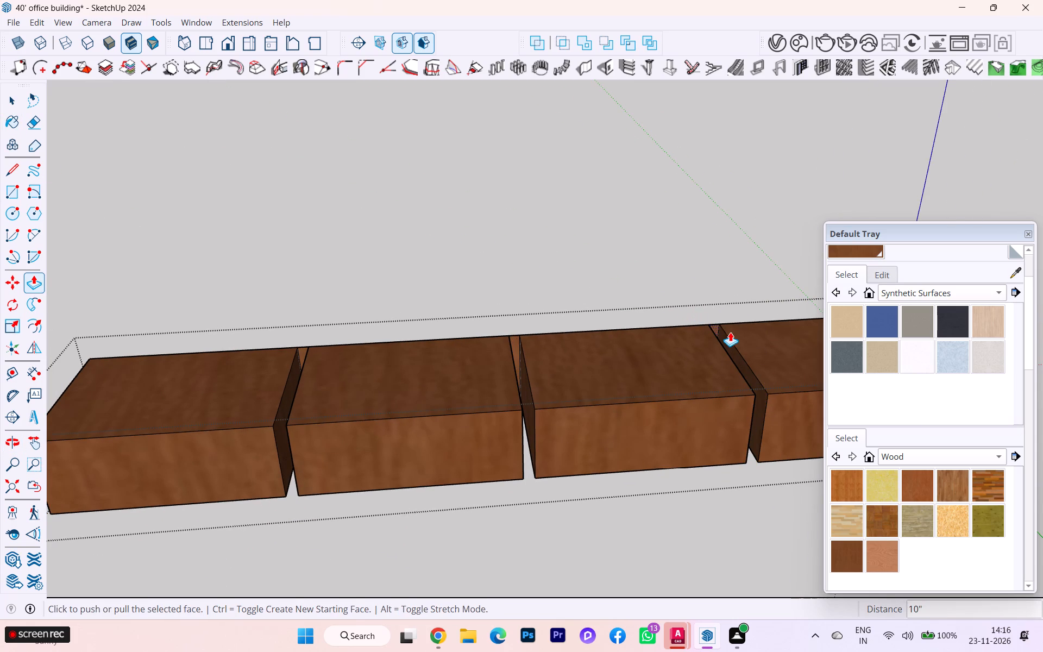
Erase the leftover back face edge and the stray line bridging the middle gap between the desk blocks.
scroll(739, 341, "up", 2)
key("e")
scroll(353, 339, "up", 6)
scroll(502, 339, "down", 1)
scroll(503, 339, "up", 1)
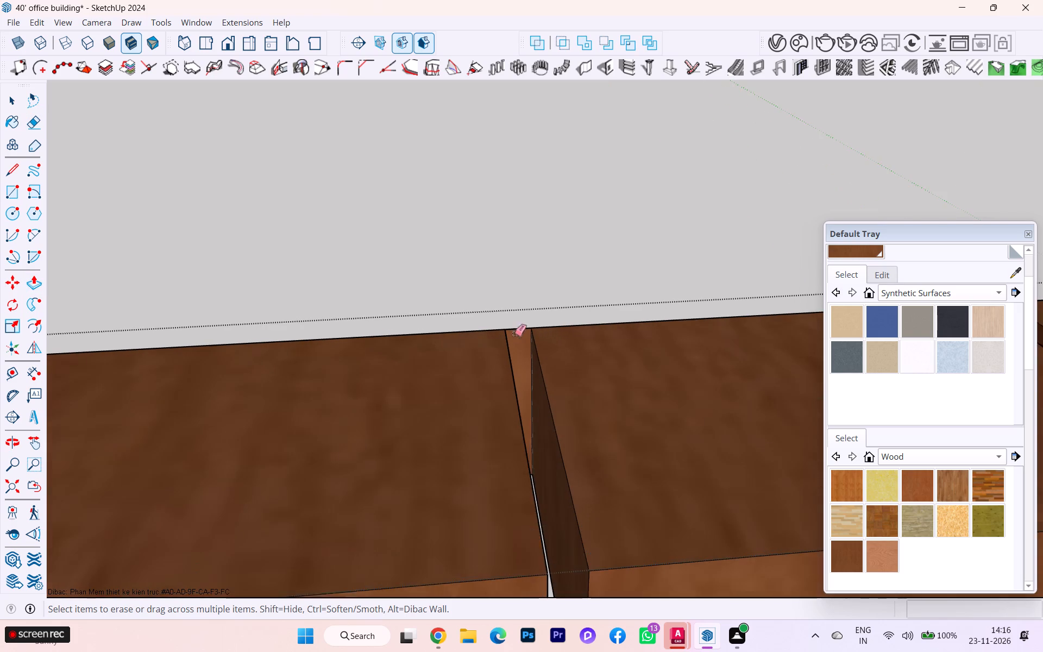
scroll(514, 333, "up", 3)
left_click(517, 331)
scroll(524, 355, "down", 4)
scroll(514, 436, "up", 4)
scroll(514, 443, "down", 1)
scroll(514, 443, "up", 2)
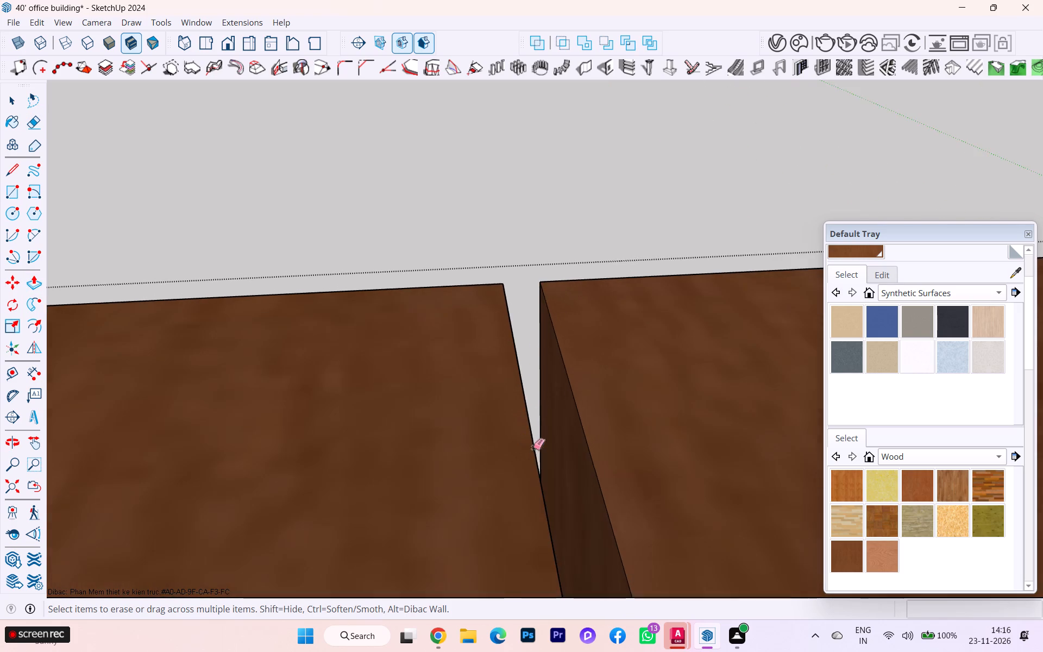
scroll(535, 465, "down", 1)
middle_click_drag(525, 471, 432, 486)
middle_click_drag(558, 497, 596, 500)
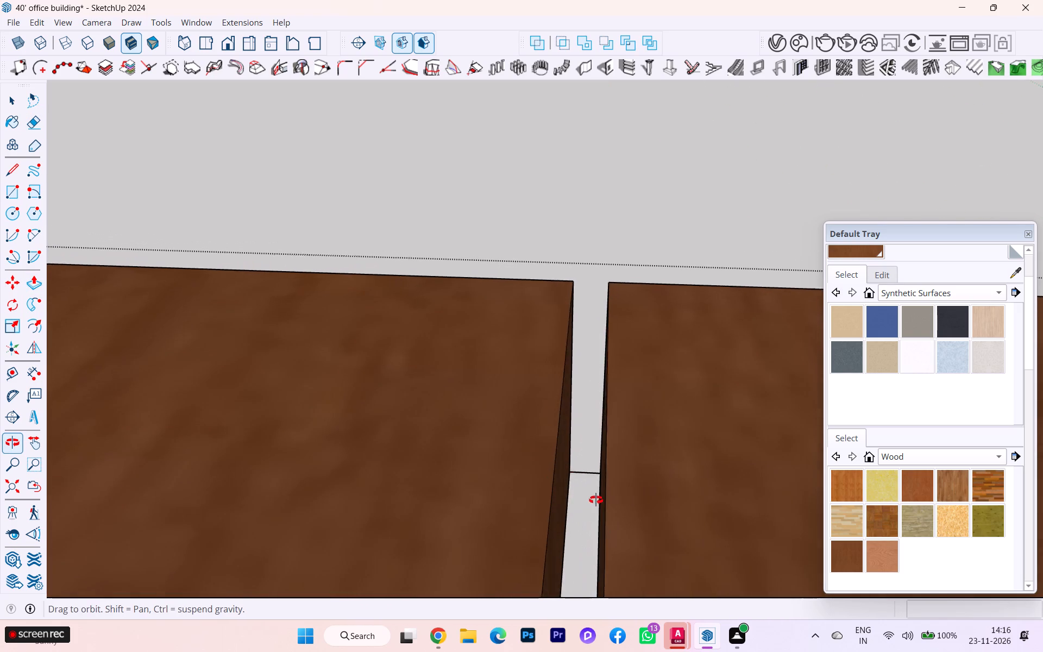
middle_click_drag(596, 500, 600, 501)
scroll(601, 500, "up", 4)
scroll(575, 460, "up", 3)
left_click(572, 468)
scroll(585, 458, "down", 2)
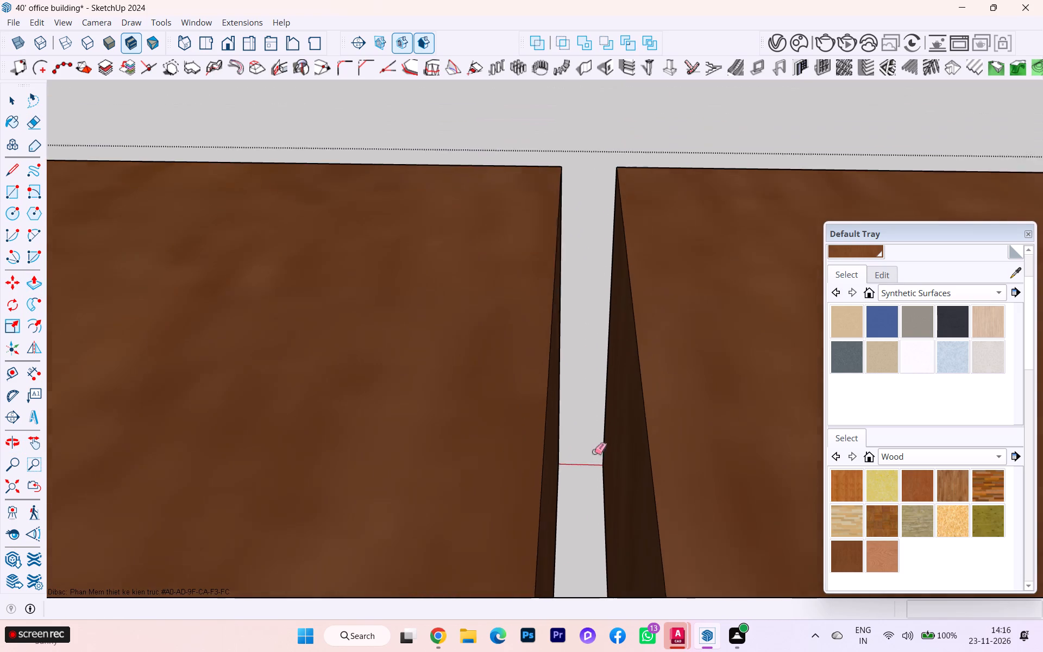
Erase the leftover back face edge and the stray line bridging the first gap between the desk blocks.
scroll(594, 452, "down", 5)
scroll(655, 408, "up", 1)
scroll(656, 407, "down", 8)
scroll(703, 337, "down", 1)
scroll(703, 337, "up", 1)
scroll(703, 337, "down", 5)
scroll(703, 337, "up", 1)
scroll(703, 337, "down", 8)
middle_click_drag(467, 364, 529, 374)
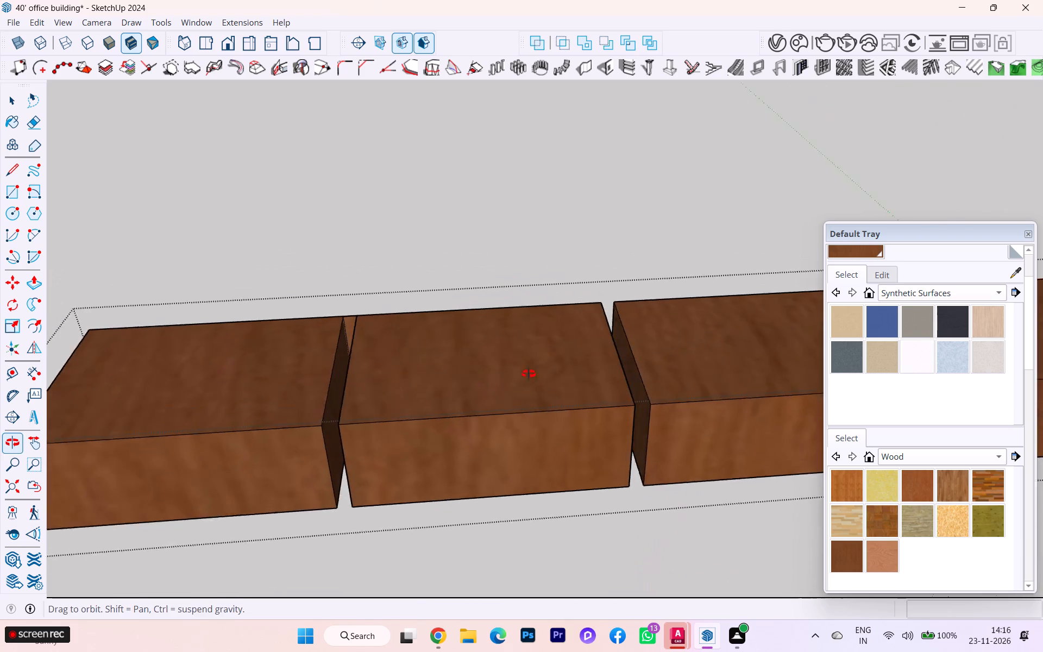
middle_click_drag(529, 374, 589, 393)
scroll(368, 369, "up", 1)
scroll(368, 368, "down", 2)
scroll(368, 368, "up", 8)
scroll(336, 351, "down", 1)
scroll(336, 351, "up", 3)
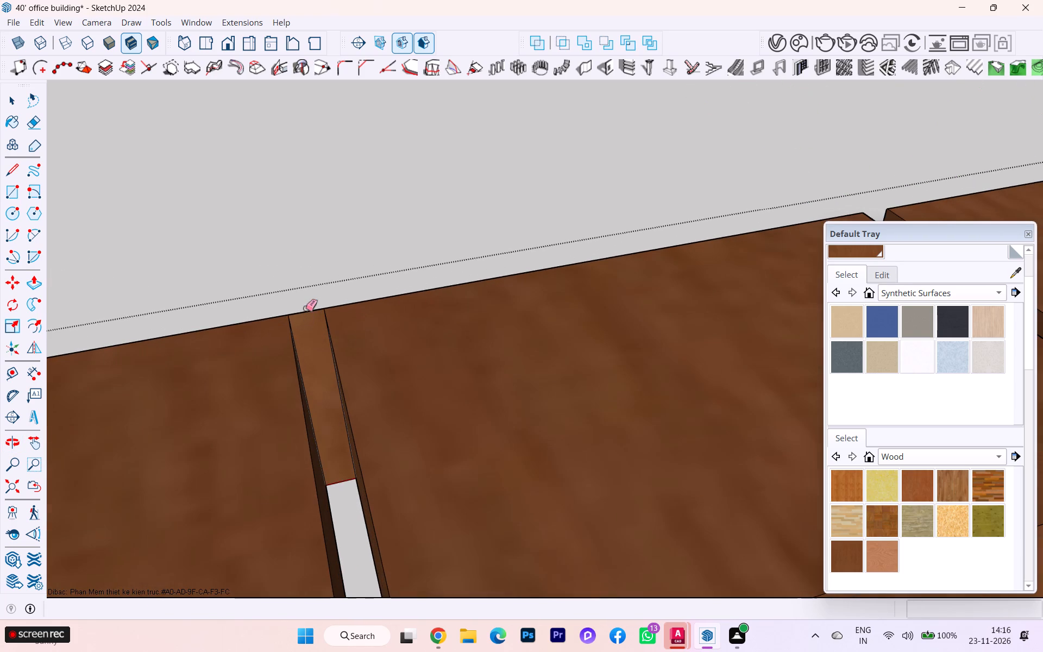
left_click(305, 308)
left_click(305, 312)
scroll(338, 485, "up", 4)
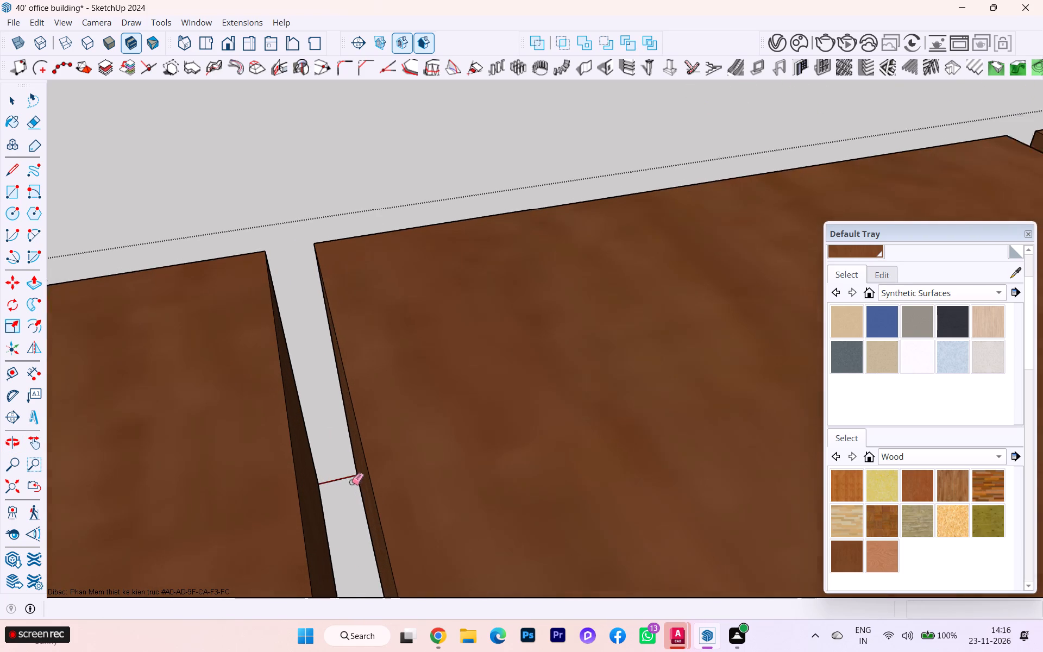
scroll(351, 482, "up", 2)
left_click(334, 479)
Erase the leftover back face edge and target the stray line in the third gap, closing the block group when done.
scroll(365, 438, "down", 3)
scroll(365, 437, "up", 3)
scroll(365, 437, "down", 1)
scroll(300, 372, "down", 4)
scroll(300, 372, "up", 2)
scroll(300, 372, "down", 1)
scroll(300, 372, "up", 3)
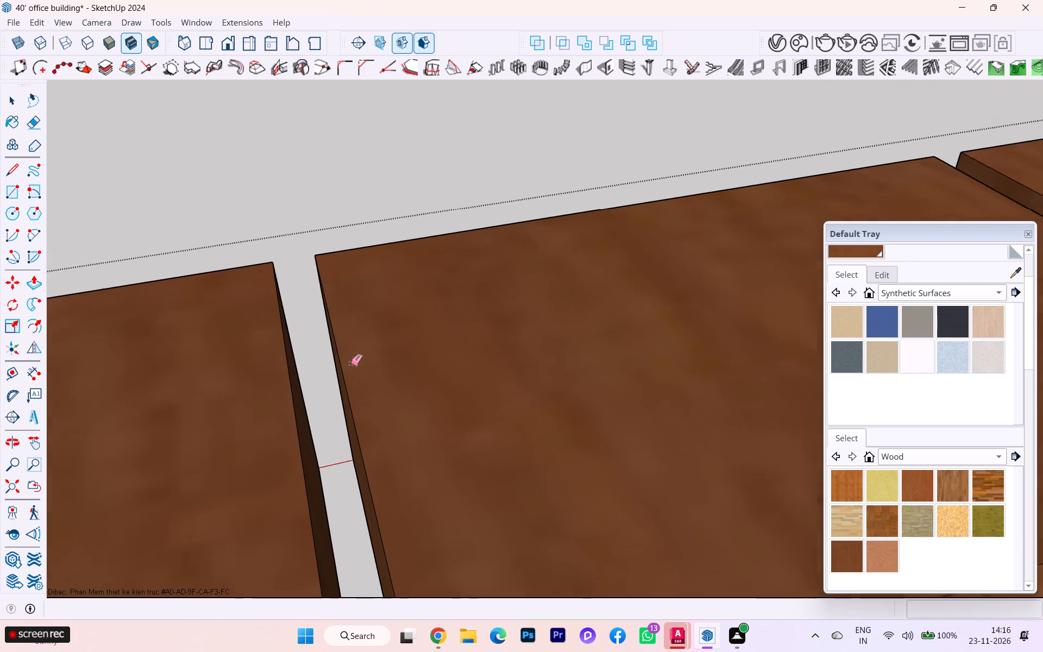
scroll(355, 363, "down", 2)
scroll(359, 365, "up", 1)
scroll(360, 365, "down", 5)
scroll(361, 366, "up", 2)
scroll(361, 366, "down", 1)
scroll(272, 362, "down", 1)
scroll(272, 362, "up", 2)
scroll(272, 362, "down", 7)
scroll(338, 393, "up", 1)
scroll(346, 399, "down", 10)
scroll(331, 433, "up", 1)
scroll(331, 433, "down", 4)
middle_click_drag(524, 475, 290, 488)
scroll(445, 476, "down", 8)
scroll(570, 490, "up", 2)
scroll(570, 487, "down", 1)
scroll(569, 487, "up", 11)
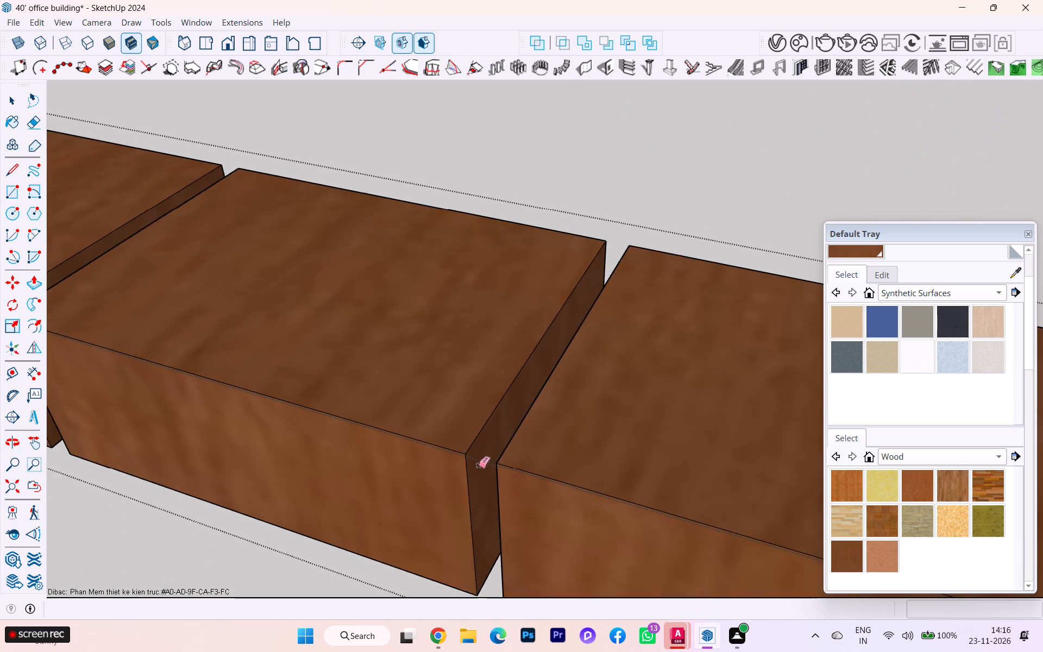
scroll(478, 465, "up", 4)
scroll(482, 478, "down", 1)
scroll(482, 478, "up", 7)
scroll(301, 345, "down", 11)
scroll(312, 378, "up", 1)
scroll(312, 378, "down", 2)
scroll(312, 378, "up", 4)
scroll(309, 382, "down", 2)
scroll(309, 382, "up", 1)
scroll(309, 382, "down", 2)
scroll(422, 433, "down", 6)
scroll(376, 420, "down", 5)
middle_click_drag(474, 437, 574, 477)
scroll(596, 431, "up", 3)
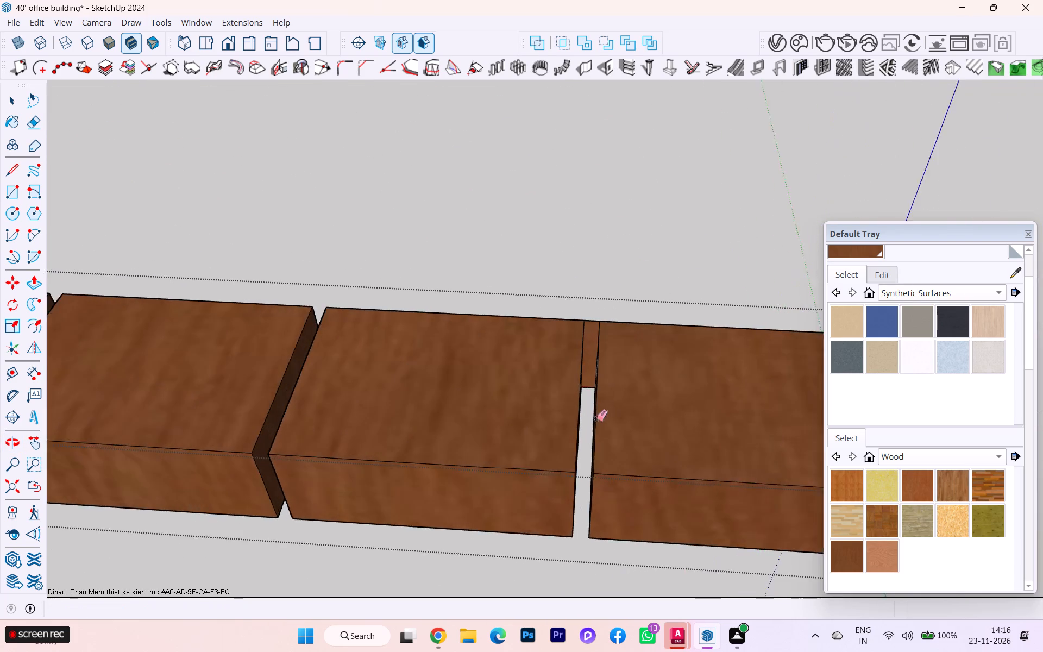
scroll(596, 418, "up", 10)
scroll(598, 304, "down", 1)
scroll(598, 303, "up", 3)
left_click(567, 292)
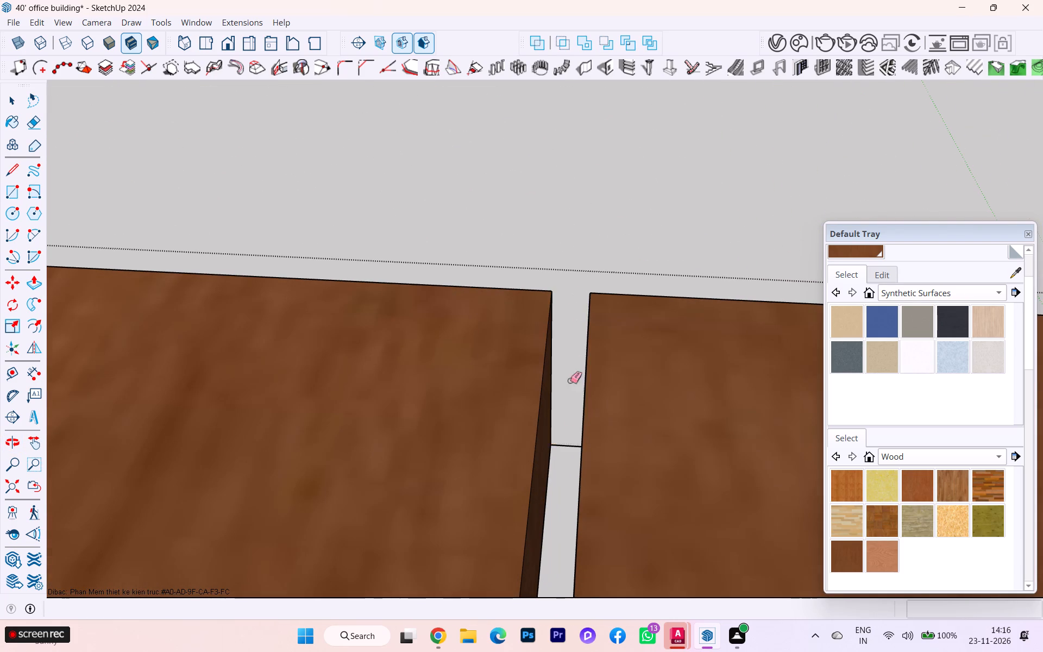
scroll(568, 414, "up", 3)
scroll(567, 427, "down", 1)
scroll(567, 430, "up", 1)
left_click(561, 452)
scroll(550, 285, "down", 1)
scroll(550, 285, "up", 3)
scroll(550, 285, "down", 3)
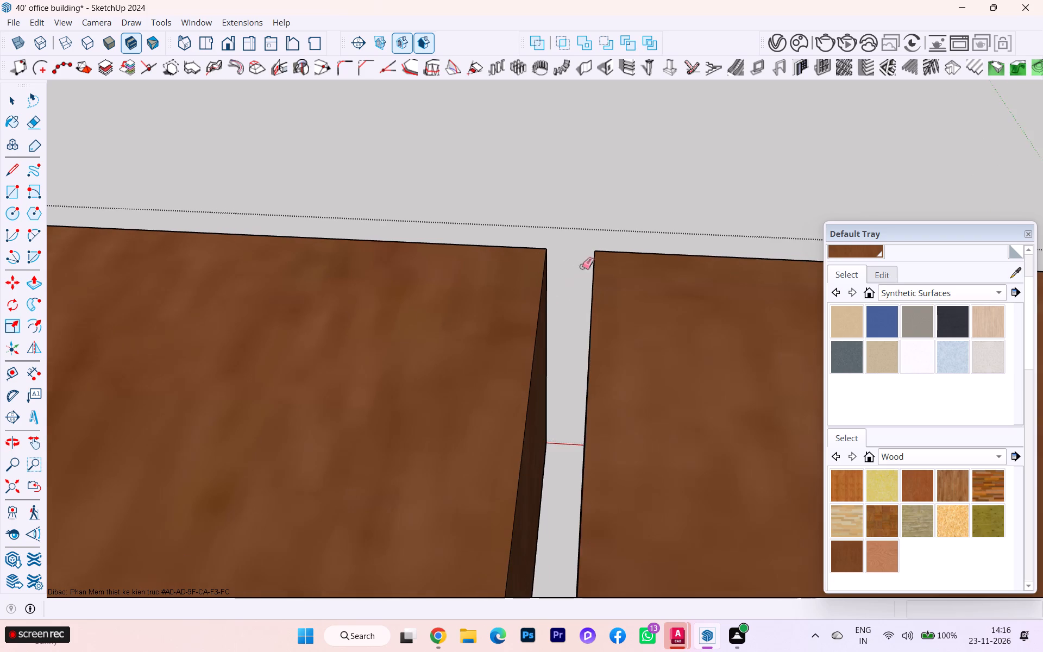
scroll(589, 260, "down", 1)
scroll(589, 260, "up", 3)
scroll(589, 260, "down", 6)
scroll(589, 260, "up", 2)
scroll(589, 260, "down", 4)
scroll(599, 233, "up", 1)
scroll(599, 233, "down", 3)
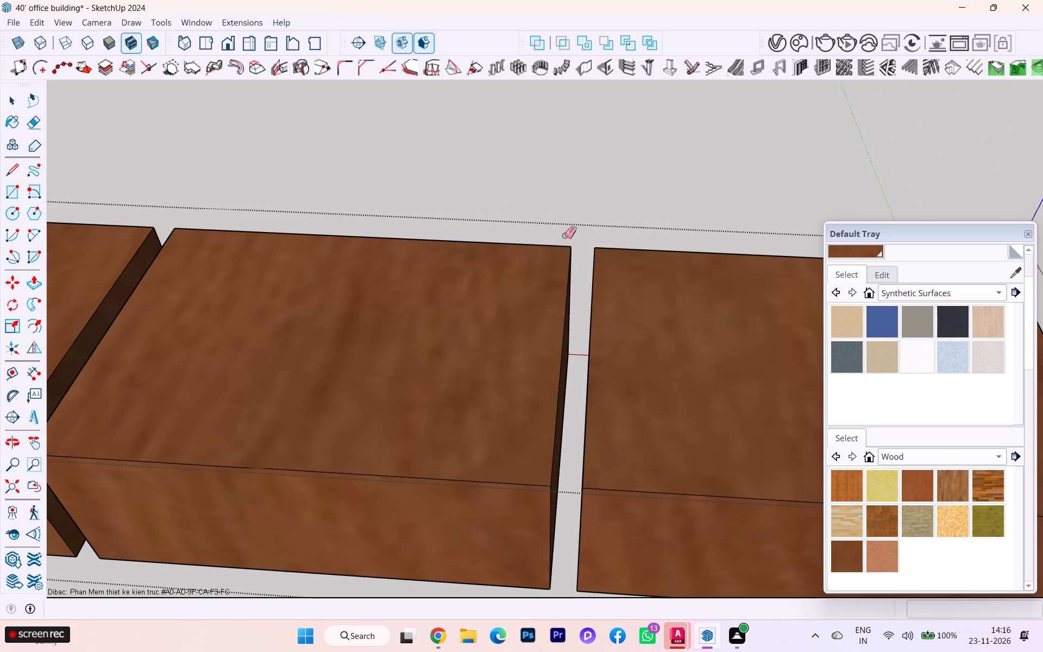
scroll(365, 185, "down", 4)
scroll(379, 196, "up", 1)
scroll(390, 200, "down", 1)
scroll(676, 283, "down", 5)
scroll(682, 285, "up", 2)
scroll(682, 285, "down", 5)
scroll(681, 293, "up", 1)
scroll(681, 293, "down", 2)
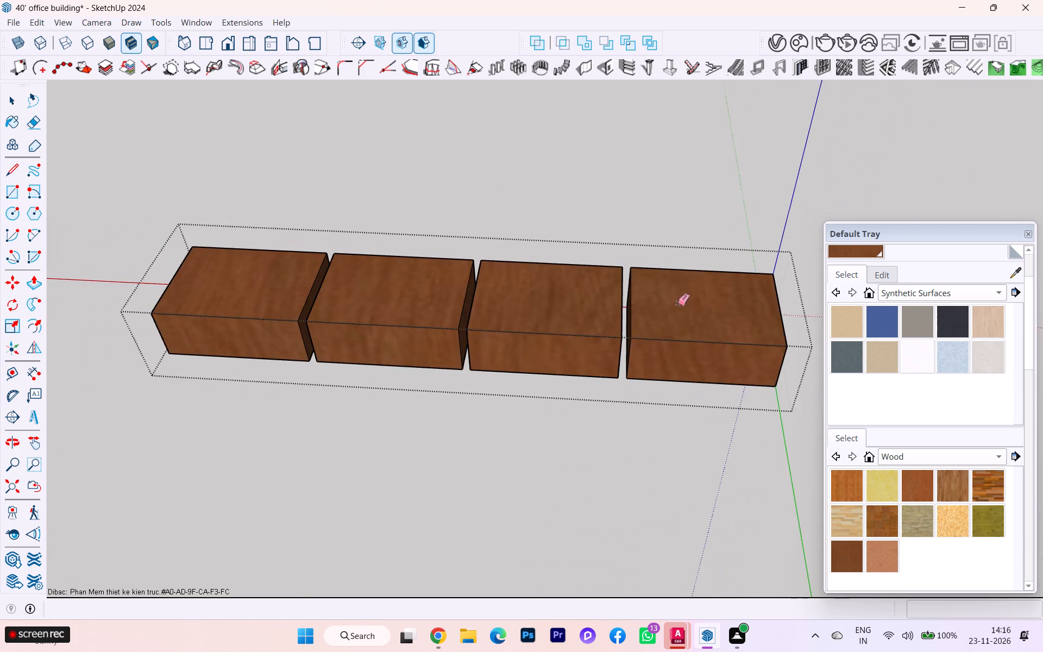
scroll(677, 303, "down", 1)
scroll(670, 308, "up", 1)
scroll(667, 310, "down", 2)
left_click(17, 104)
left_click(105, 145)
Reopen the block group with the surrounding desk shown and Push/Pull the first block's outer side face about 1/4" to the compartment's side panel.
scroll(135, 185, "down", 2)
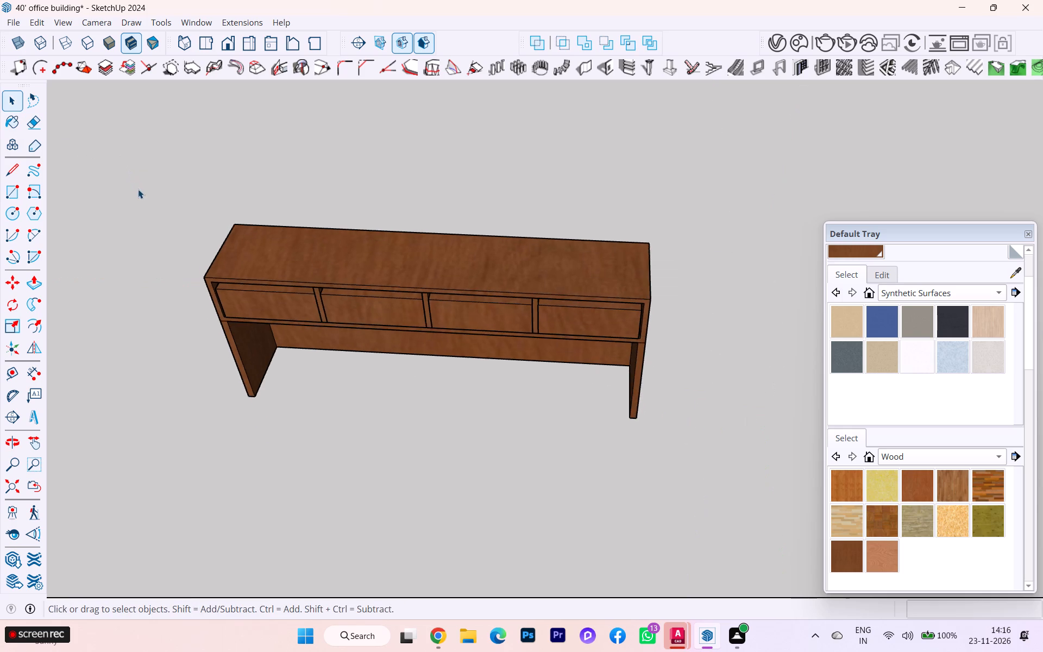
middle_click_drag(138, 189, 264, 78)
scroll(340, 291, "up", 3)
scroll(341, 315, "down", 2)
middle_click_drag(341, 325, 335, 225)
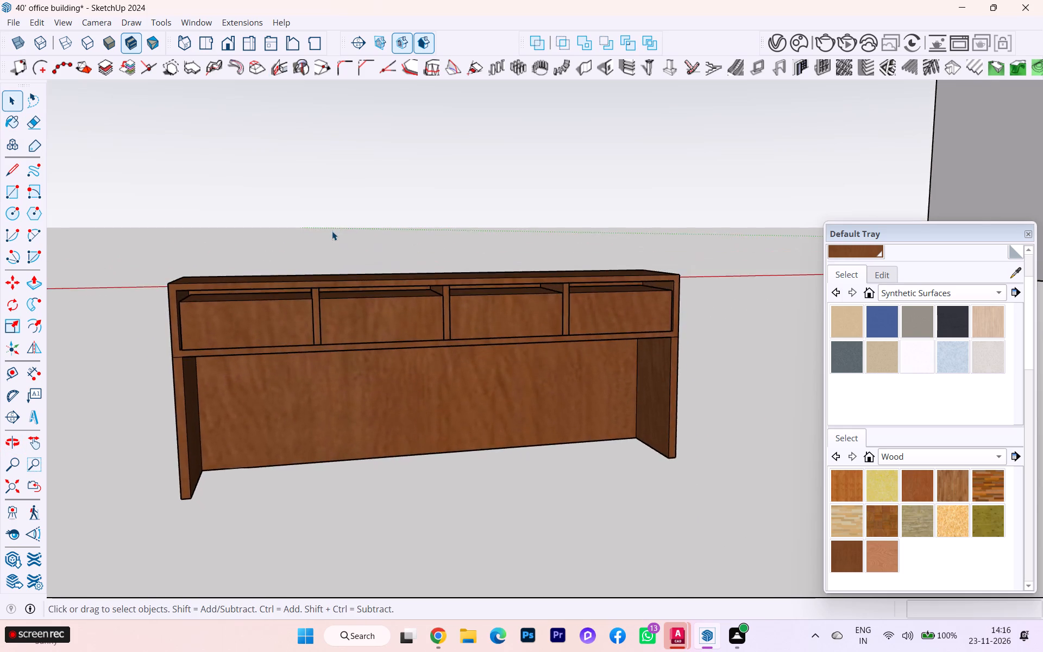
scroll(300, 293, "up", 2)
scroll(290, 301, "down", 2)
scroll(288, 302, "up", 9)
middle_click_drag(295, 302, 172, 344)
scroll(296, 301, "down", 1)
scroll(296, 301, "up", 2)
scroll(296, 301, "down", 4)
middle_click_drag(116, 335, 293, 296)
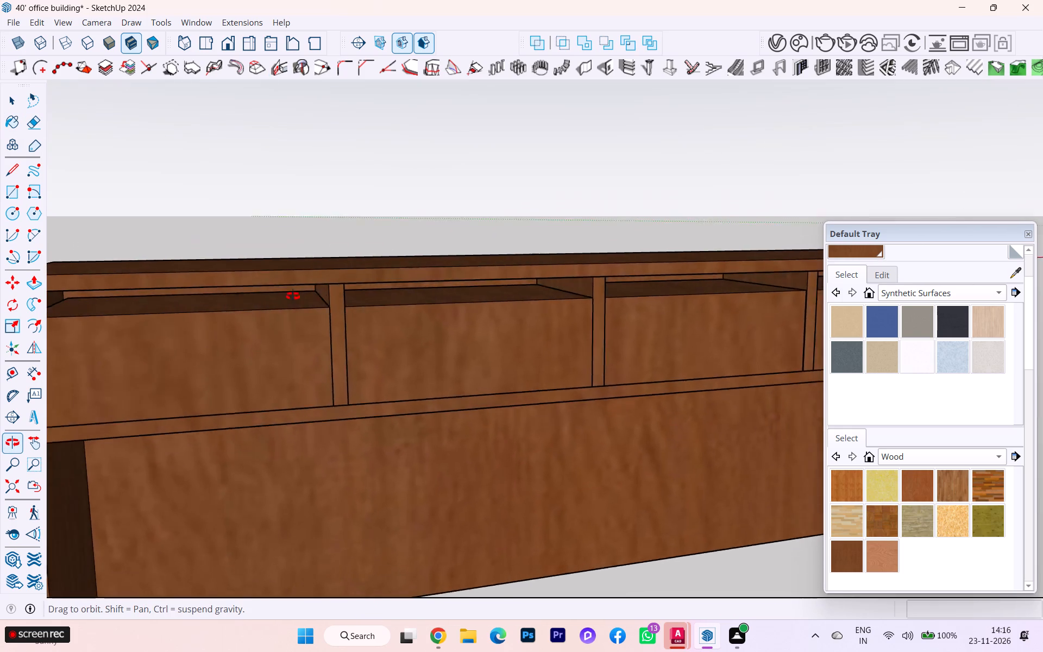
middle_click_drag(293, 296, 410, 286)
scroll(206, 335, "up", 1)
scroll(191, 340, "down", 1)
scroll(173, 346, "up", 2)
scroll(114, 356, "down", 2)
middle_click_drag(114, 355, 159, 354)
scroll(137, 352, "up", 3)
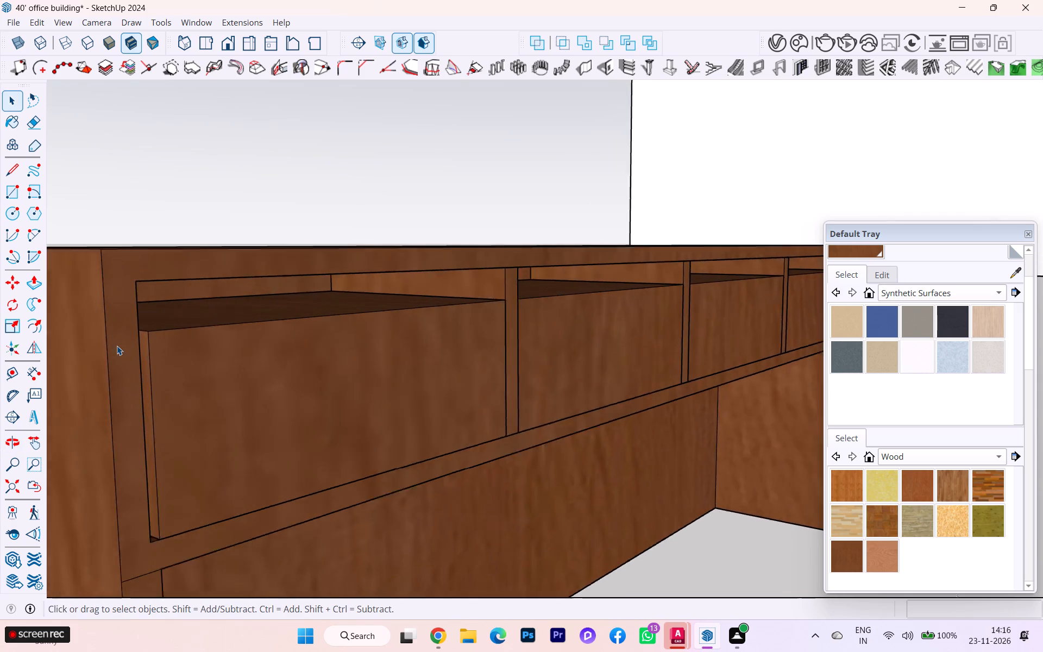
scroll(117, 346, "up", 2)
scroll(128, 338, "down", 1)
scroll(135, 341, "up", 6)
scroll(159, 352, "down", 1)
scroll(155, 352, "up", 1)
double_click(144, 346)
left_click(147, 340)
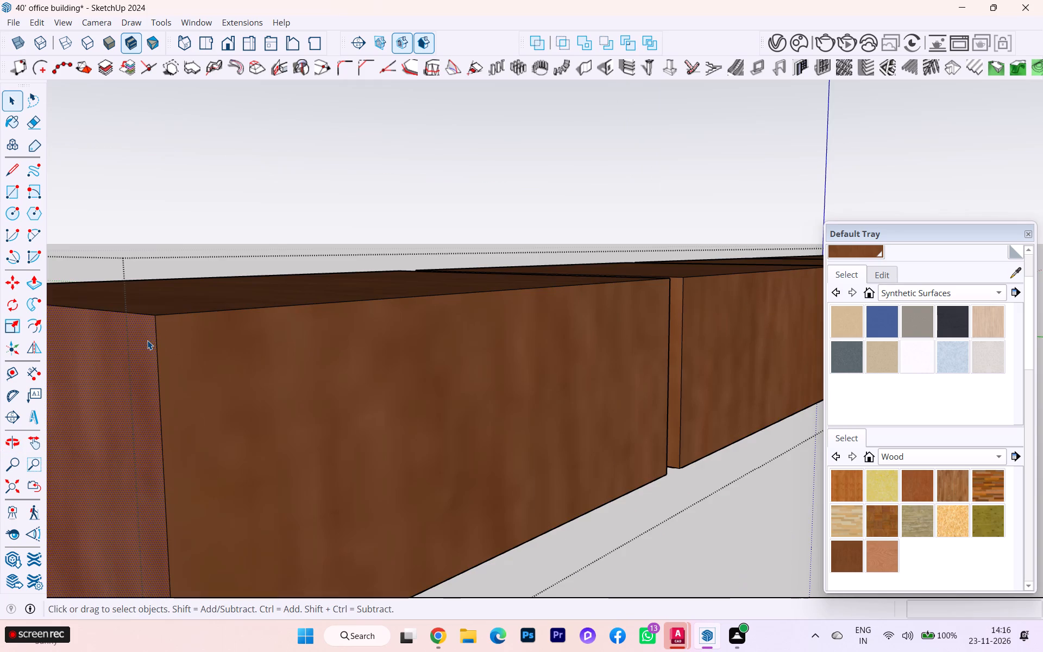
key("h")
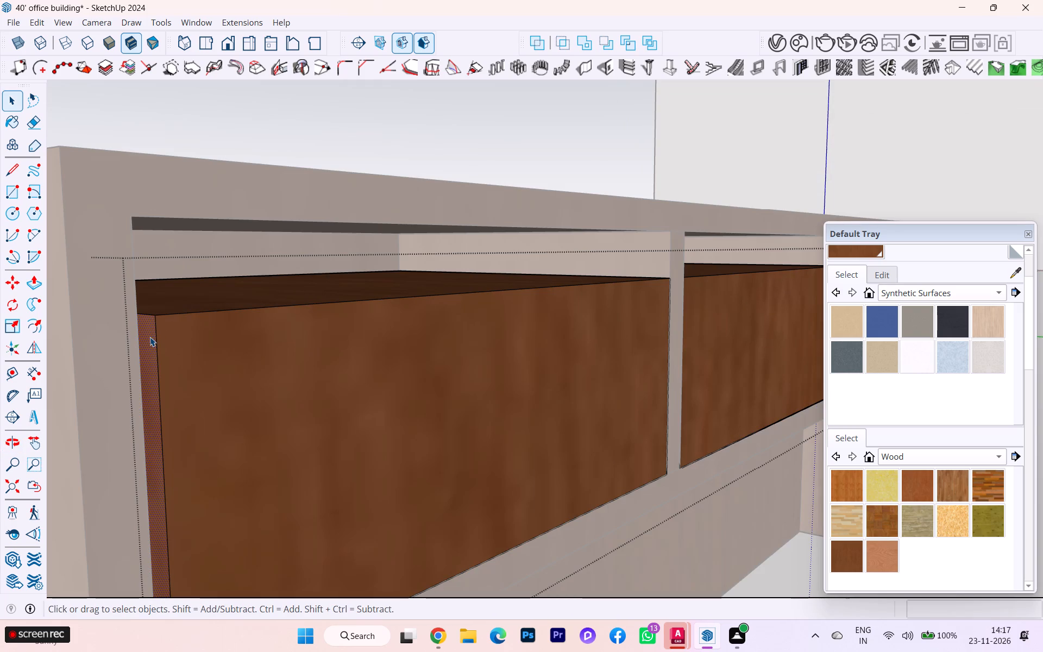
key("p")
left_click(150, 337)
left_click(133, 296)
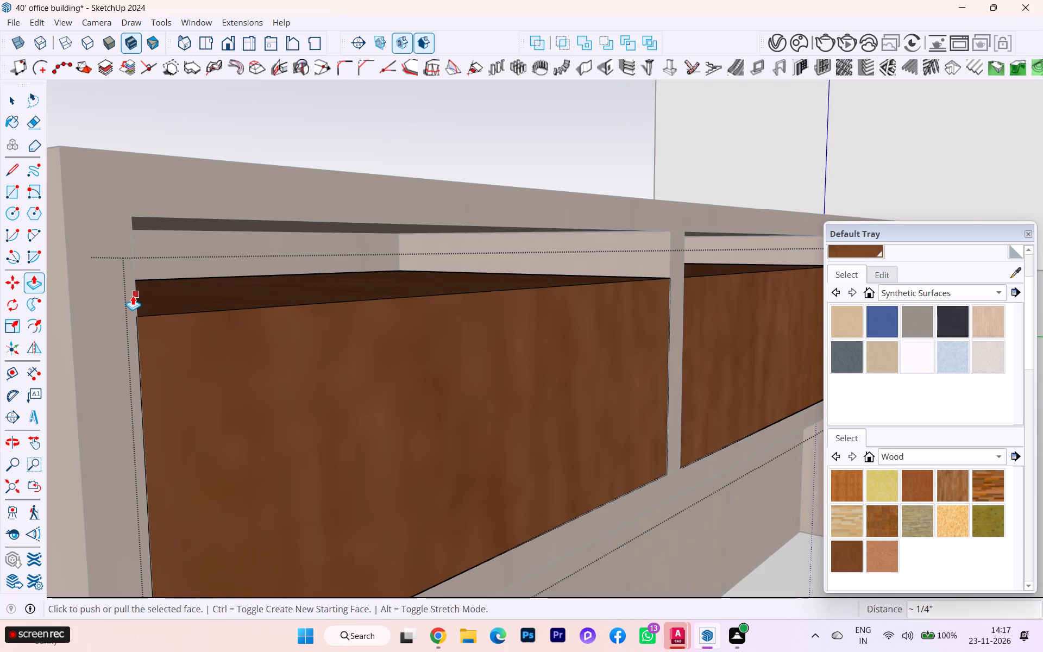
Examine the fit of the four blocks in their compartments along the desk's front, through to the opposite end.
scroll(189, 289, "down", 3)
middle_click_drag(206, 291, 45, 333)
scroll(294, 312, "down", 10)
scroll(85, 336, "up", 1)
scroll(85, 336, "down", 5)
scroll(672, 306, "up", 3)
scroll(819, 286, "down", 1)
middle_click_drag(772, 285, 524, 293)
scroll(403, 300, "down", 2)
scroll(394, 302, "up", 1)
scroll(391, 302, "down", 1)
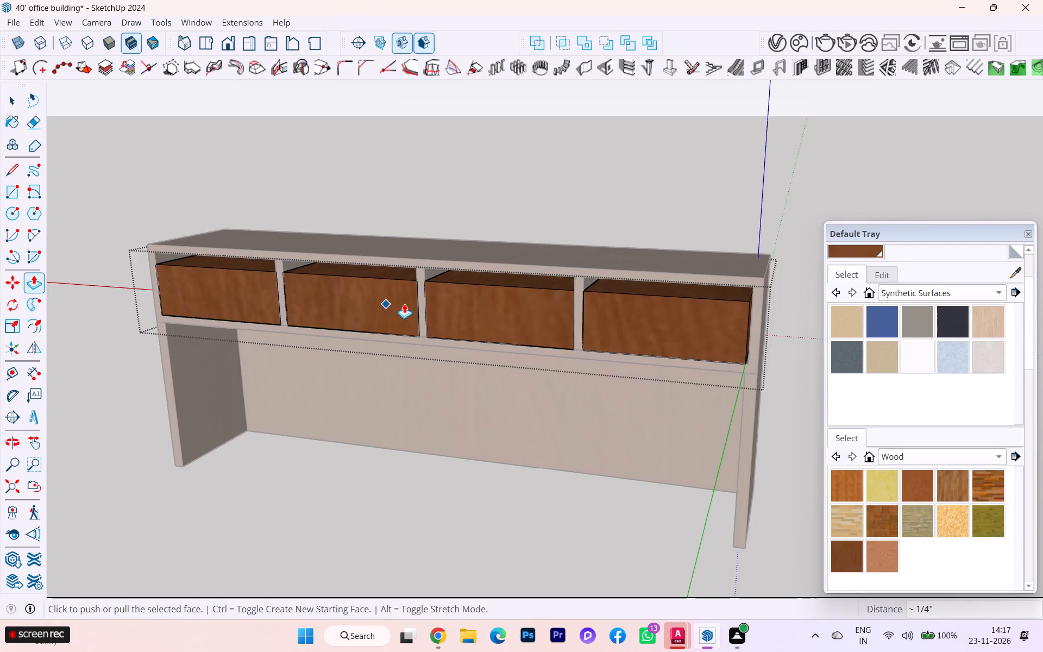
Push/Pull the fourth block's outer side face about 1/4" to the compartment's side panel, closing the block group when done.
scroll(720, 333, "up", 4)
scroll(768, 334, "down", 1)
scroll(763, 332, "up", 3)
scroll(751, 311, "down", 3)
scroll(751, 311, "up", 8)
middle_click_drag(611, 310, 570, 318)
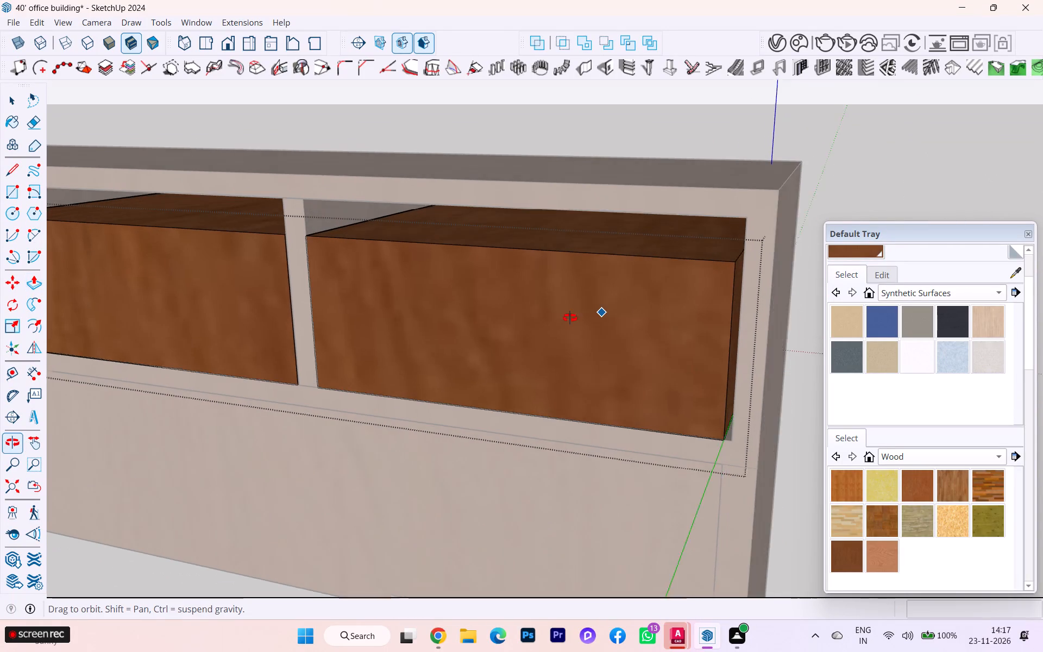
middle_click_drag(570, 318, 563, 320)
left_click(4, 98)
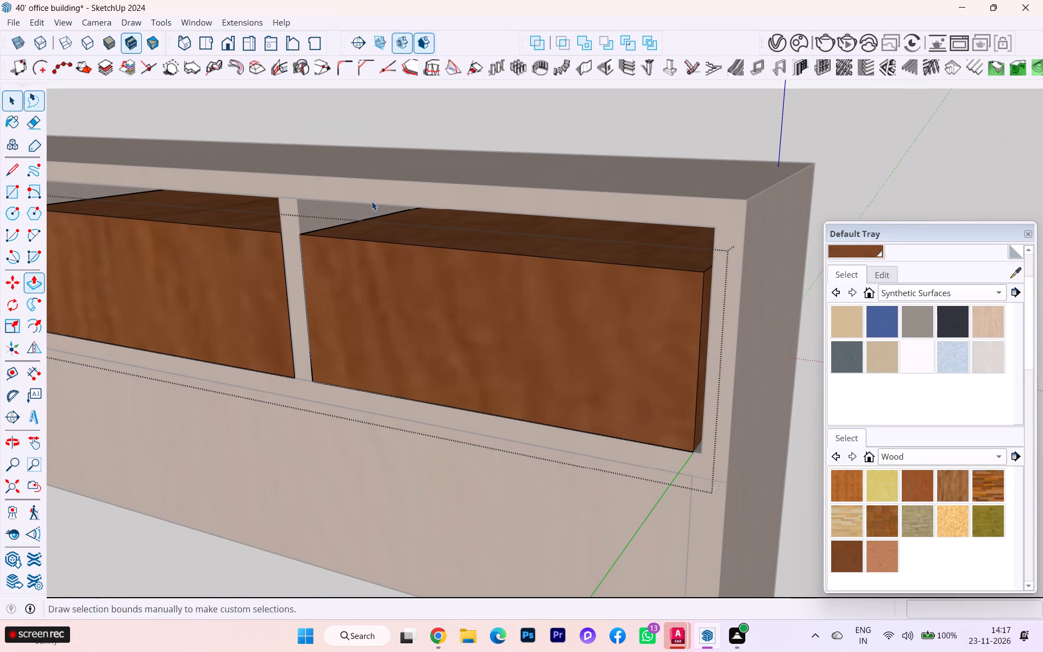
scroll(681, 283, "up", 5)
left_click(702, 305)
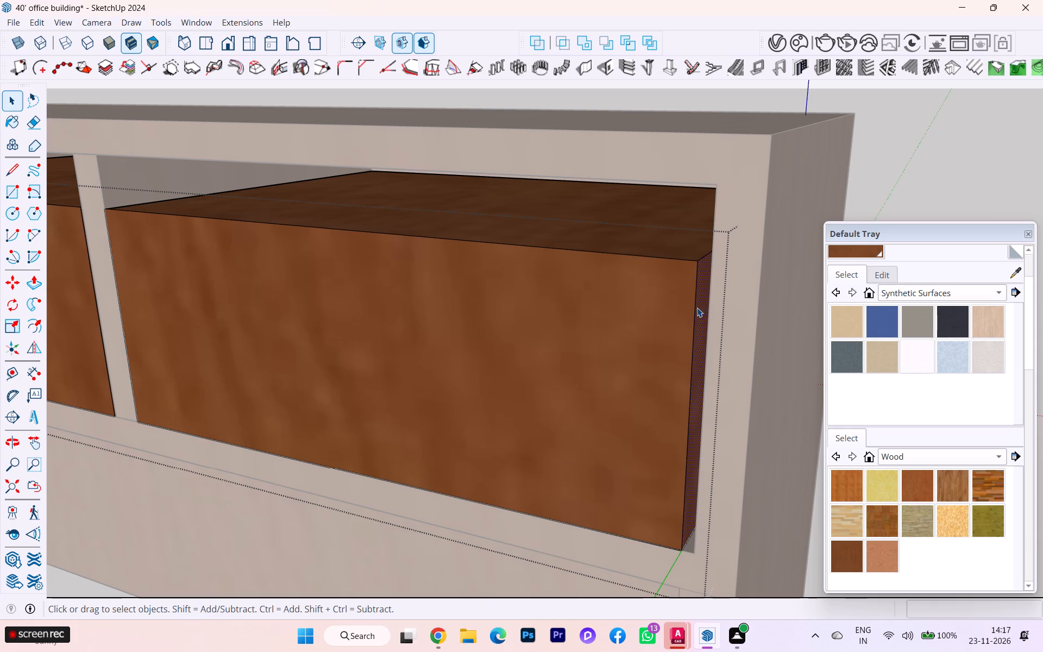
key("p")
left_click(696, 308)
left_click(713, 247)
scroll(432, 260, "down", 1)
scroll(431, 260, "up", 5)
scroll(430, 260, "down", 1)
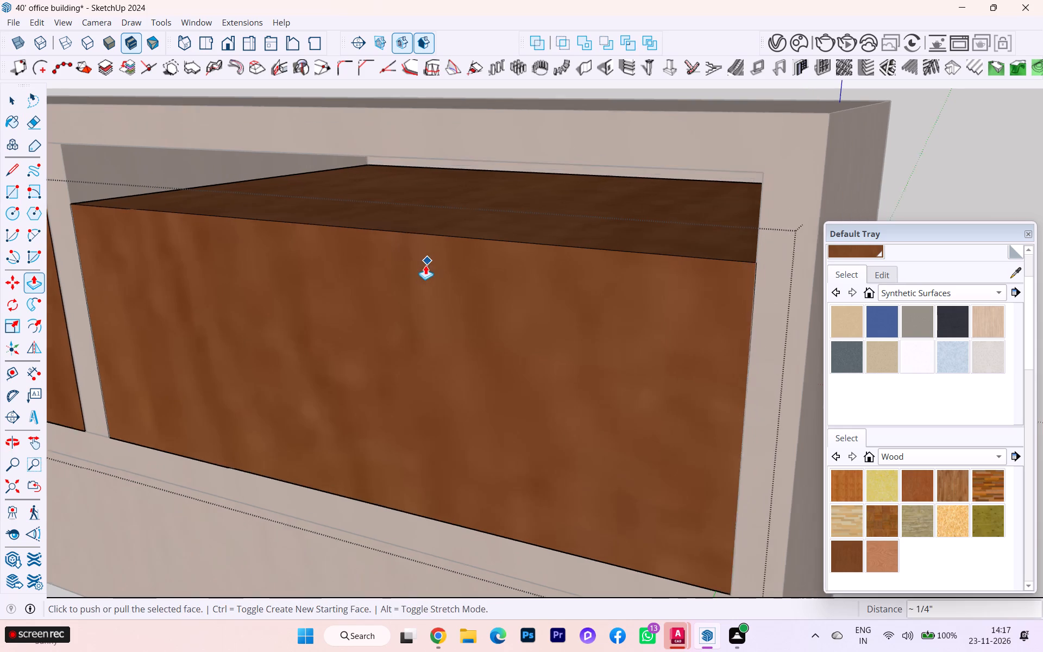
scroll(425, 265, "down", 3)
middle_click_drag(373, 275, 529, 239)
scroll(512, 241, "down", 2)
scroll(503, 249, "up", 1)
scroll(502, 250, "down", 4)
scroll(482, 292, "up", 1)
scroll(482, 292, "down", 7)
scroll(489, 306, "up", 1)
scroll(489, 306, "down", 6)
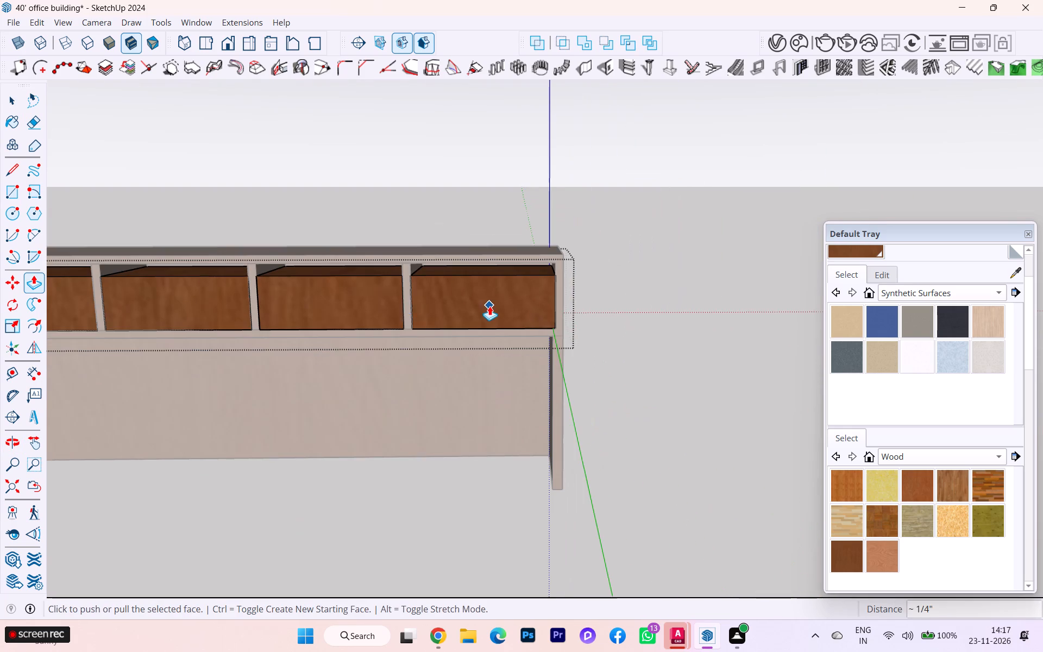
left_click(9, 100)
left_click(555, 205)
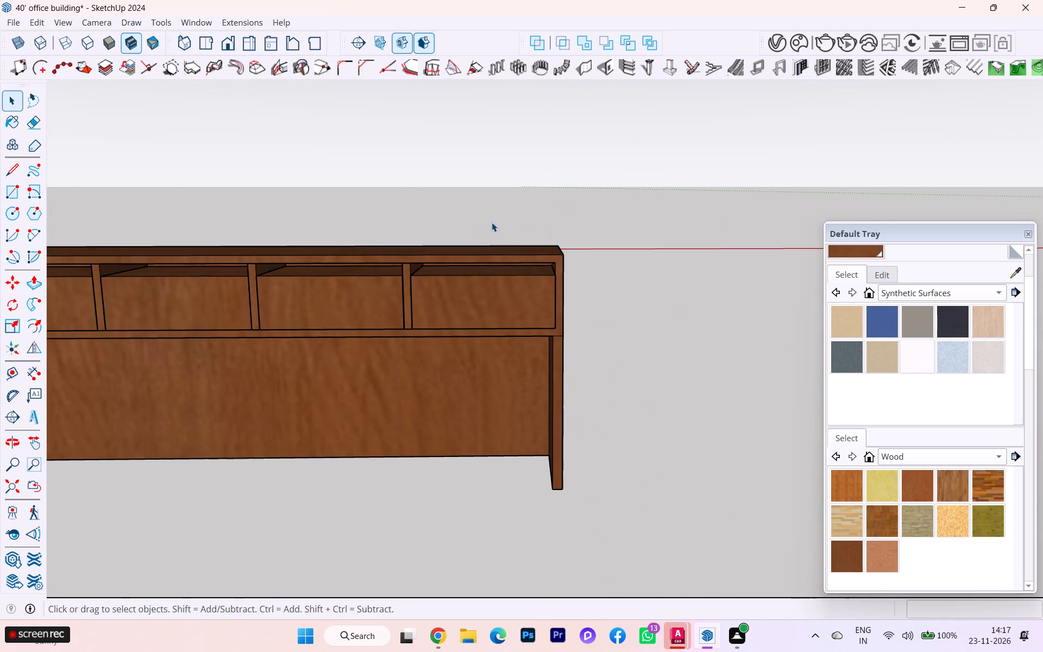
Reopen the block group with the surrounding desk hidden and select the first block's top face.
scroll(486, 223, "down", 1)
middle_click_drag(487, 222, 598, 317)
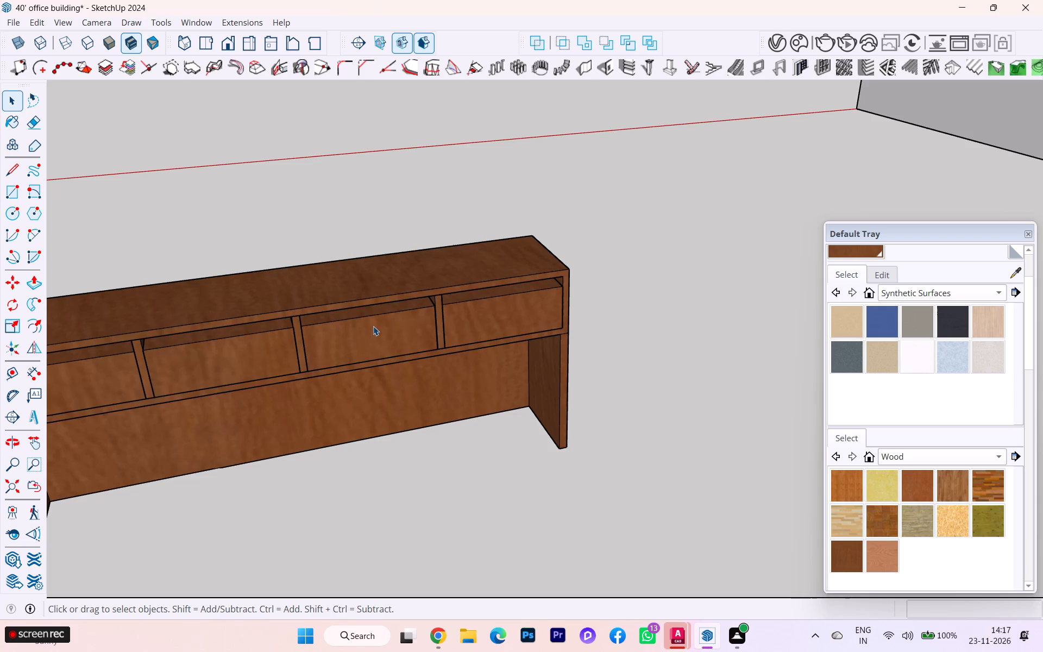
double_click(374, 324)
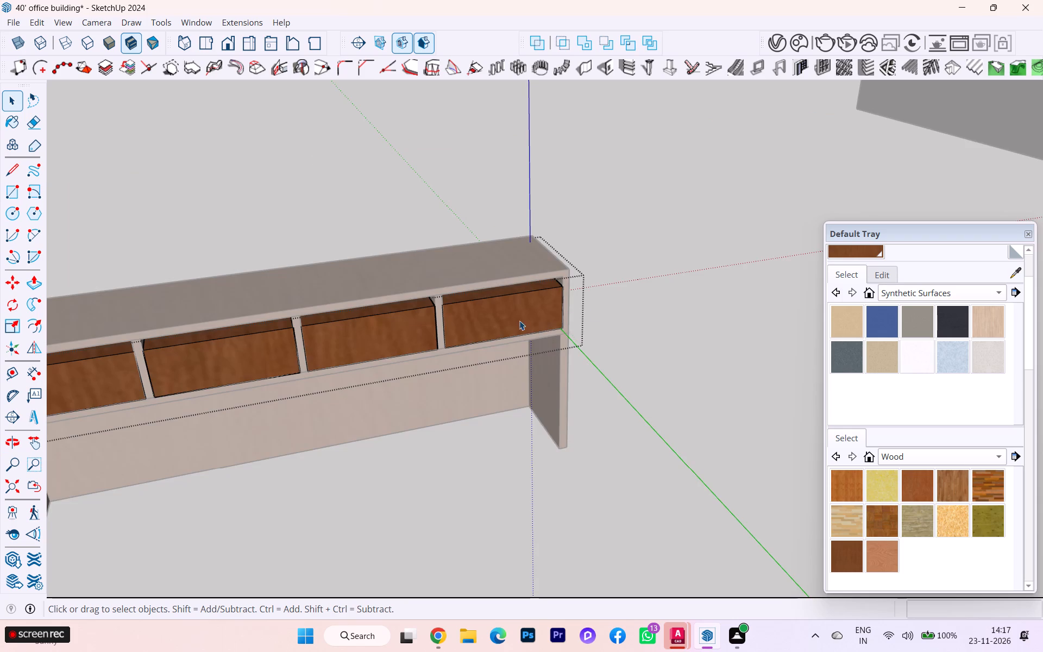
key("h")
scroll(325, 310, "down", 1)
middle_click_drag(331, 304, 460, 330)
scroll(652, 335, "down", 2)
scroll(652, 337, "up", 2)
scroll(652, 338, "down", 2)
scroll(368, 433, "up", 1)
scroll(349, 450, "down", 1)
scroll(338, 457, "up", 1)
scroll(216, 437, "up", 6)
scroll(215, 437, "down", 1)
scroll(215, 438, "up", 2)
middle_click_drag(171, 477, 54, 544)
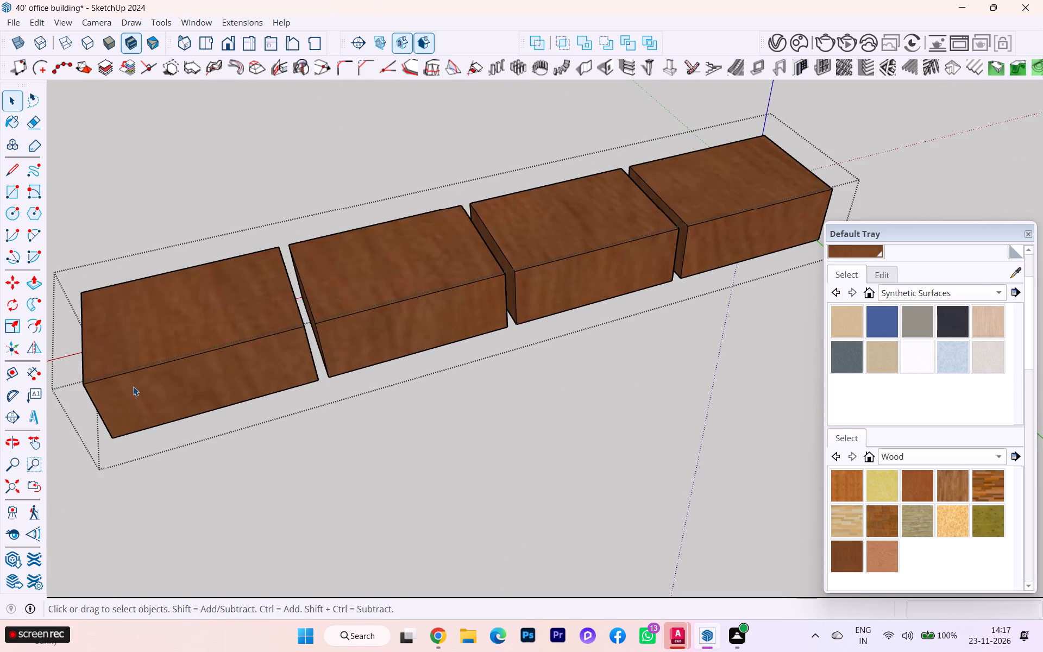
left_click(145, 348)
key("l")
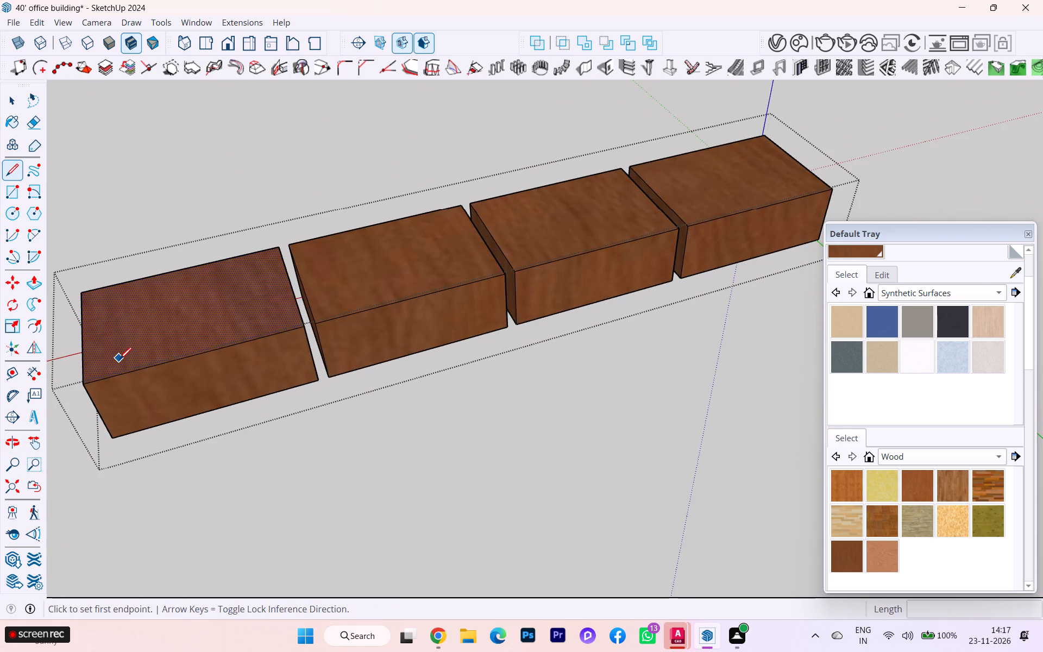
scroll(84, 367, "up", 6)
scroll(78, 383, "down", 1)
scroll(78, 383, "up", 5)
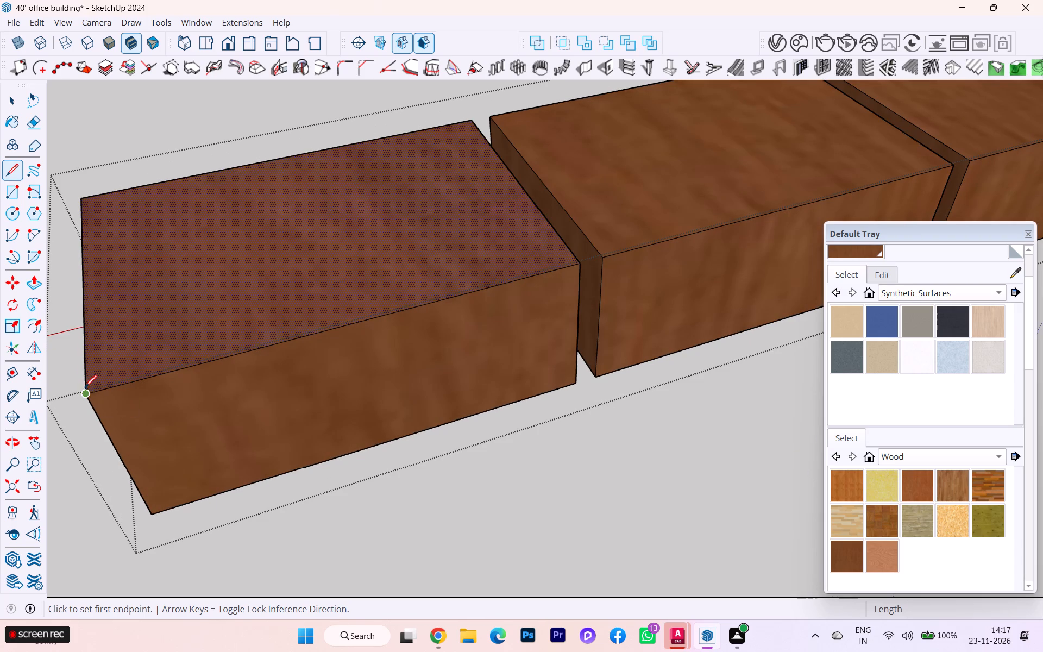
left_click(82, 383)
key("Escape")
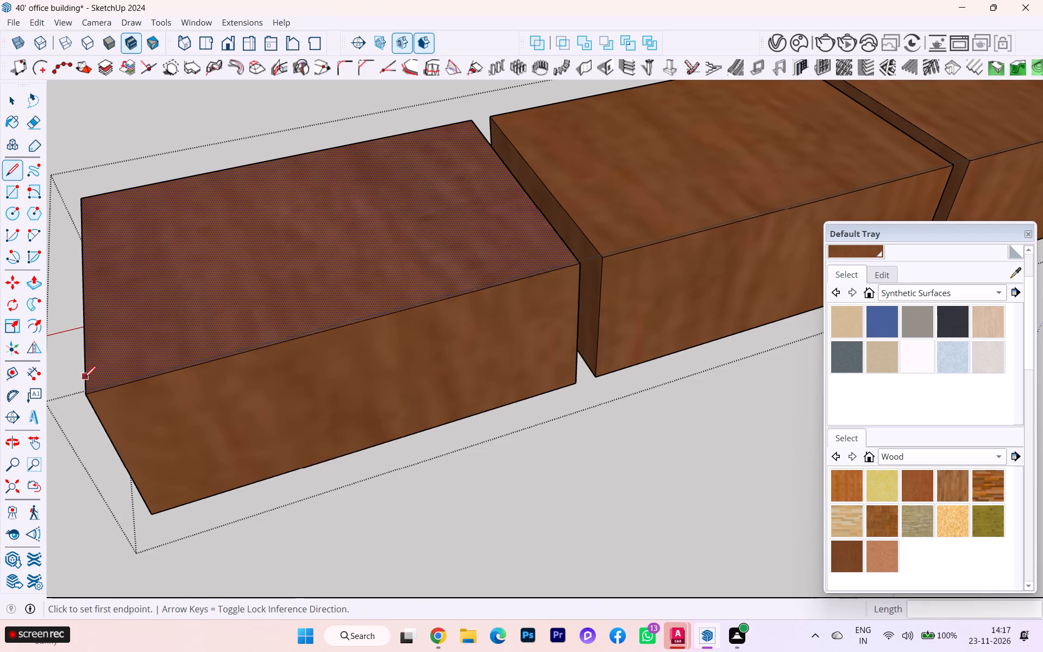
Push/Pull the first block's top face up about 1 1/4" to the desktop's underside, with the surrounding desk shown again.
key("p")
left_click(210, 318)
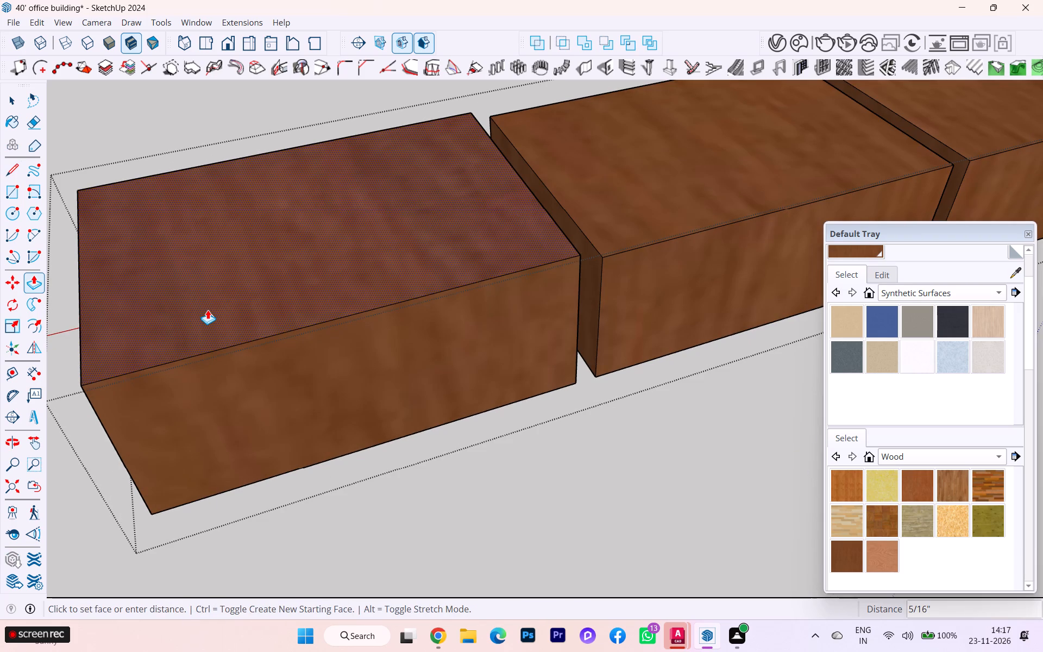
key("h")
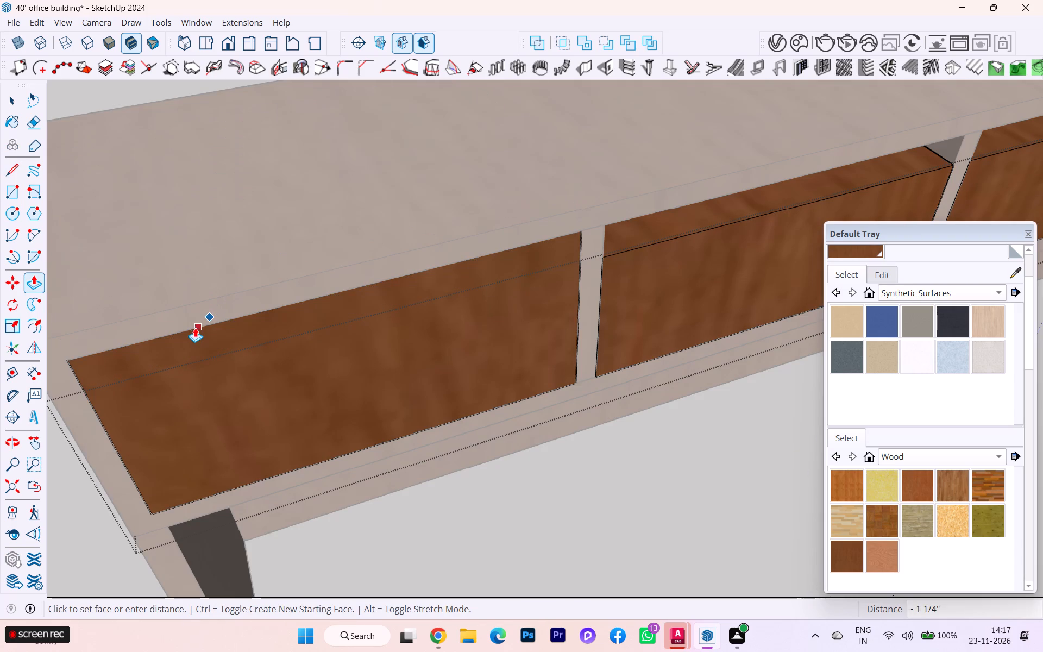
left_click(136, 338)
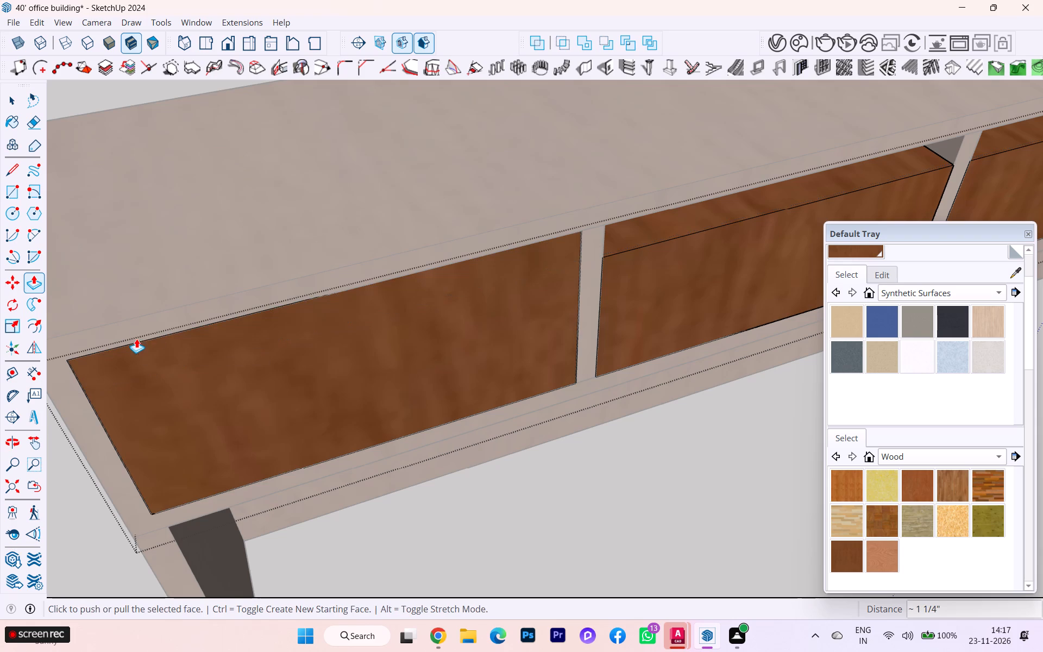
Push/Pull the second block's top face up about 1 1/4" to the underside of the desktop.
scroll(293, 312, "down", 5)
scroll(328, 310, "up", 3)
scroll(329, 311, "down", 1)
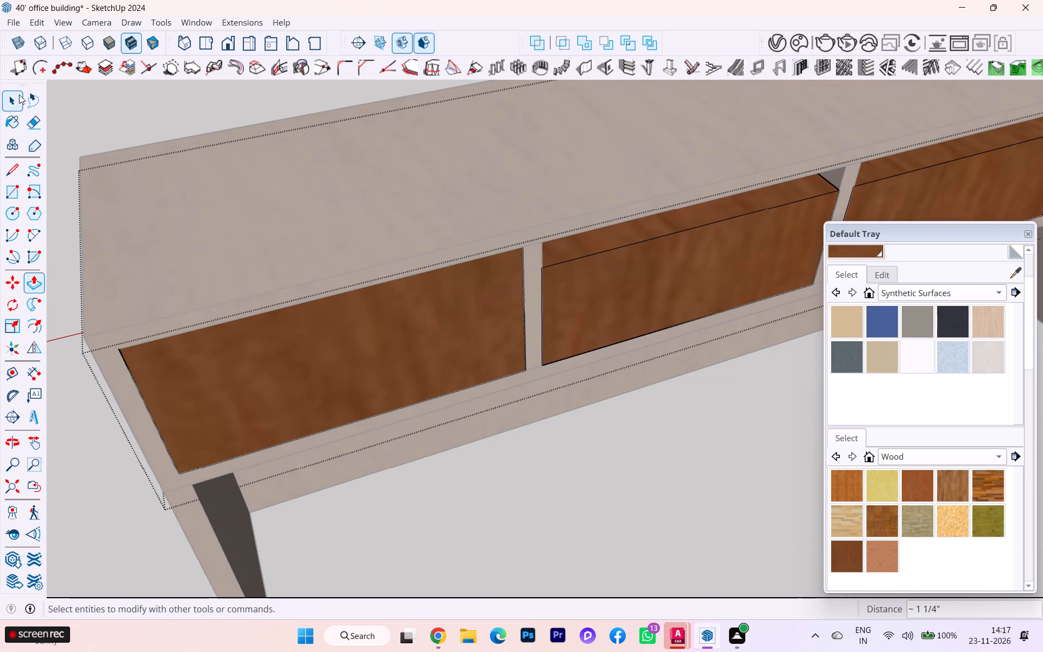
left_click(12, 98)
left_click(600, 253)
left_click(596, 247)
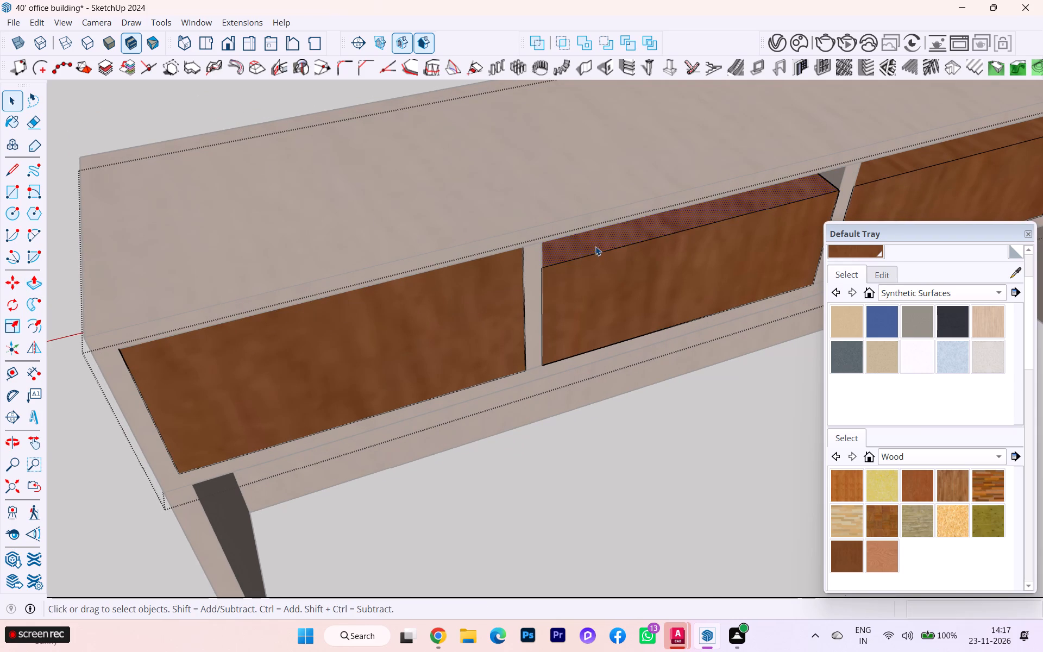
key("p")
left_click(586, 248)
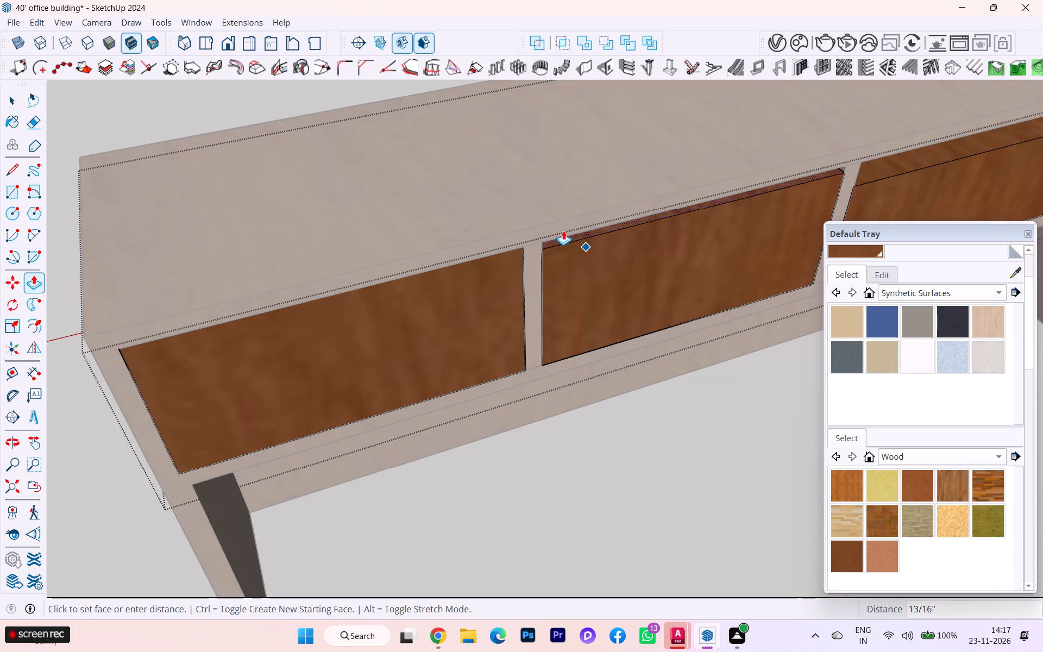
scroll(567, 230, "up", 10)
scroll(595, 227, "down", 1)
scroll(595, 227, "up", 1)
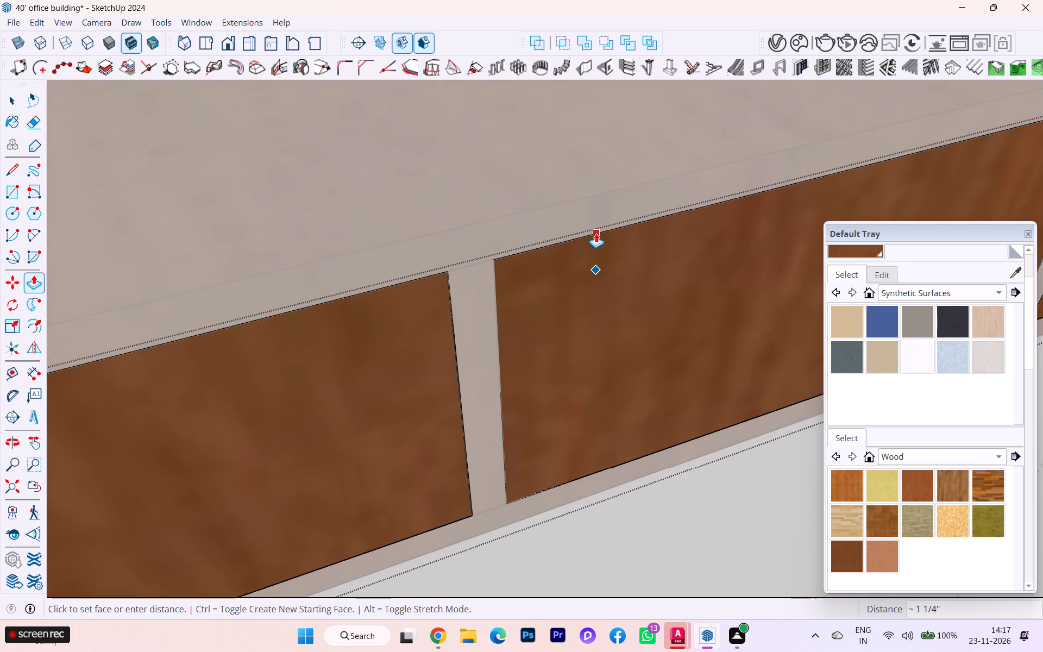
left_click(596, 233)
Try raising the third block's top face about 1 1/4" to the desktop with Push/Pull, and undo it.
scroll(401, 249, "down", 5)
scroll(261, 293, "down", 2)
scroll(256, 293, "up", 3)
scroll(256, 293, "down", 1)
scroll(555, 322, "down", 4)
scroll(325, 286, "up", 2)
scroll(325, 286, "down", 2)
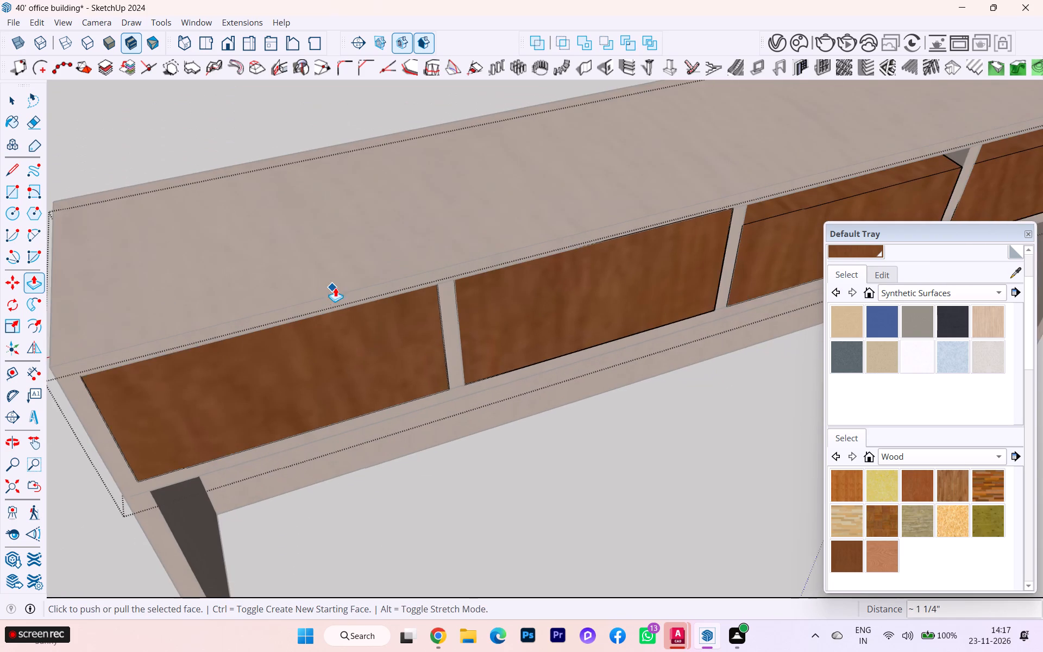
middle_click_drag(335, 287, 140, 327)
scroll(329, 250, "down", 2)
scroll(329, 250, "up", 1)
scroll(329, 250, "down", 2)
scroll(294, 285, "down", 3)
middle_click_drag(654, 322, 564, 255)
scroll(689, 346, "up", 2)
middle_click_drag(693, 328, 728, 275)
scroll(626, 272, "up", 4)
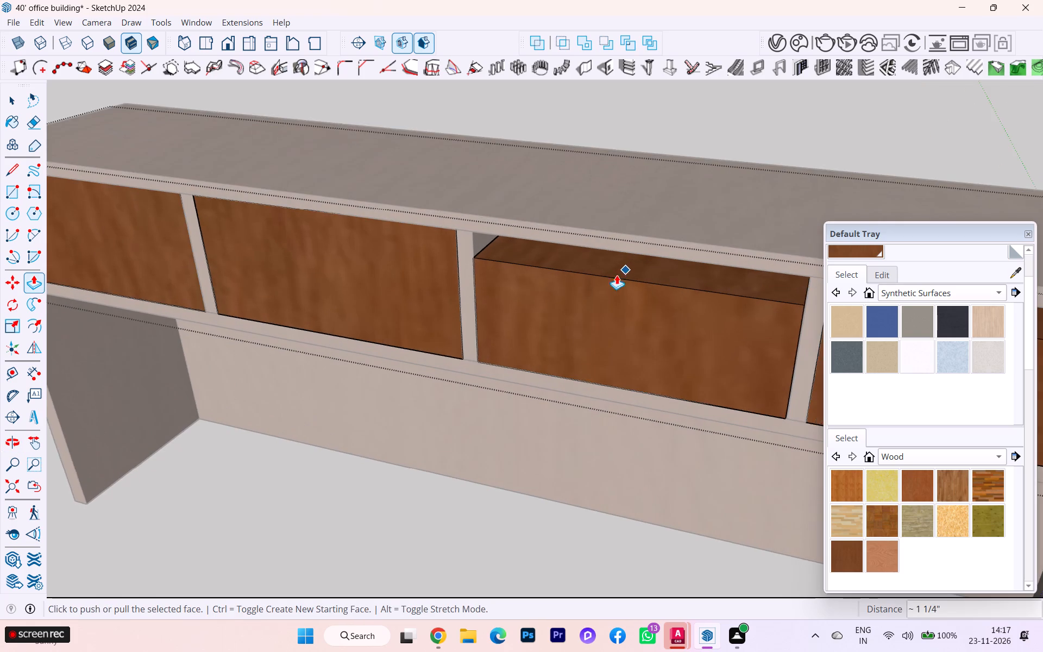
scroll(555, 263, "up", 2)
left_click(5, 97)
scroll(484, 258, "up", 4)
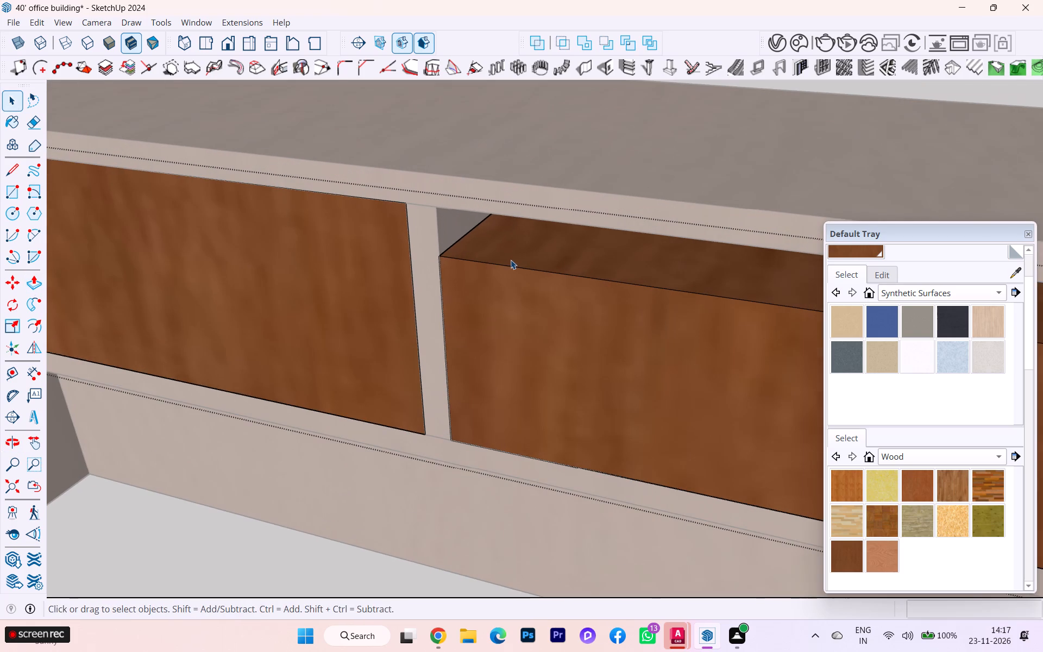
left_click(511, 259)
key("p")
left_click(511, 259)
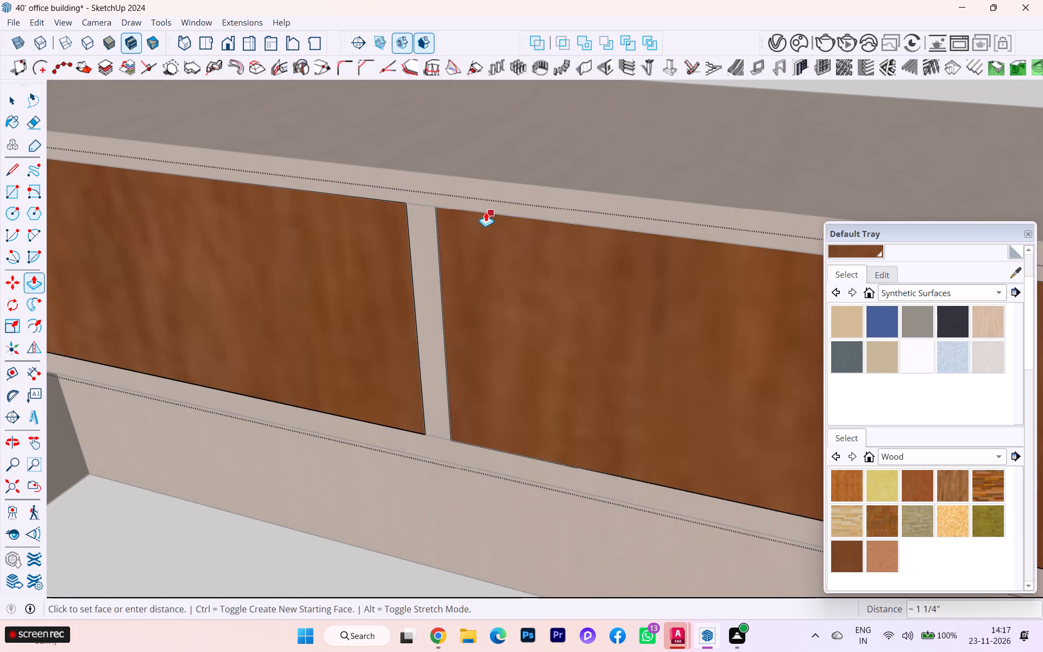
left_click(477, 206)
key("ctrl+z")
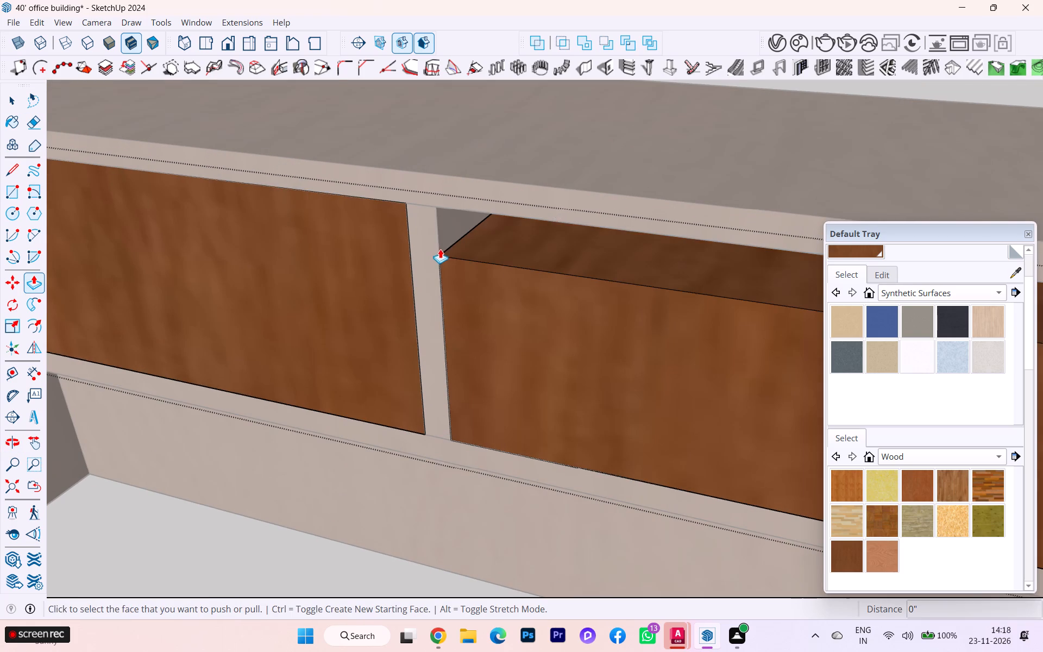
Push/Pull the third block's top face up 1 1/8", plus another 1/8" to close the gap under the desktop.
scroll(444, 245, "up", 1)
left_click(483, 247)
left_click(440, 198)
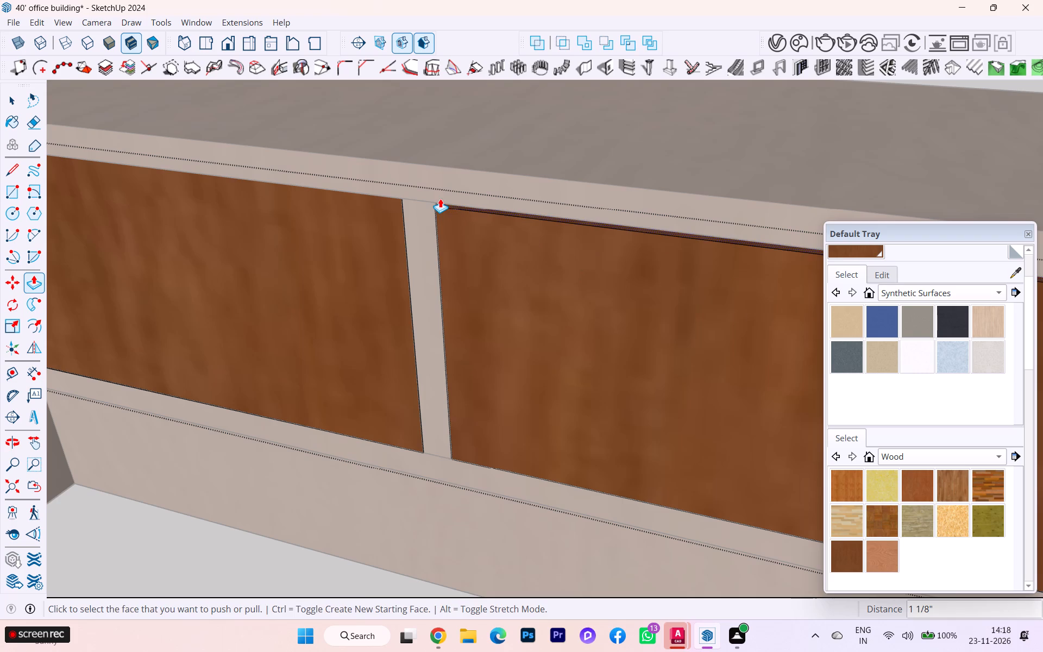
scroll(431, 206, "up", 3)
scroll(431, 206, "down", 2)
scroll(431, 206, "up", 7)
scroll(449, 205, "down", 1)
scroll(449, 205, "up", 2)
left_click(450, 205)
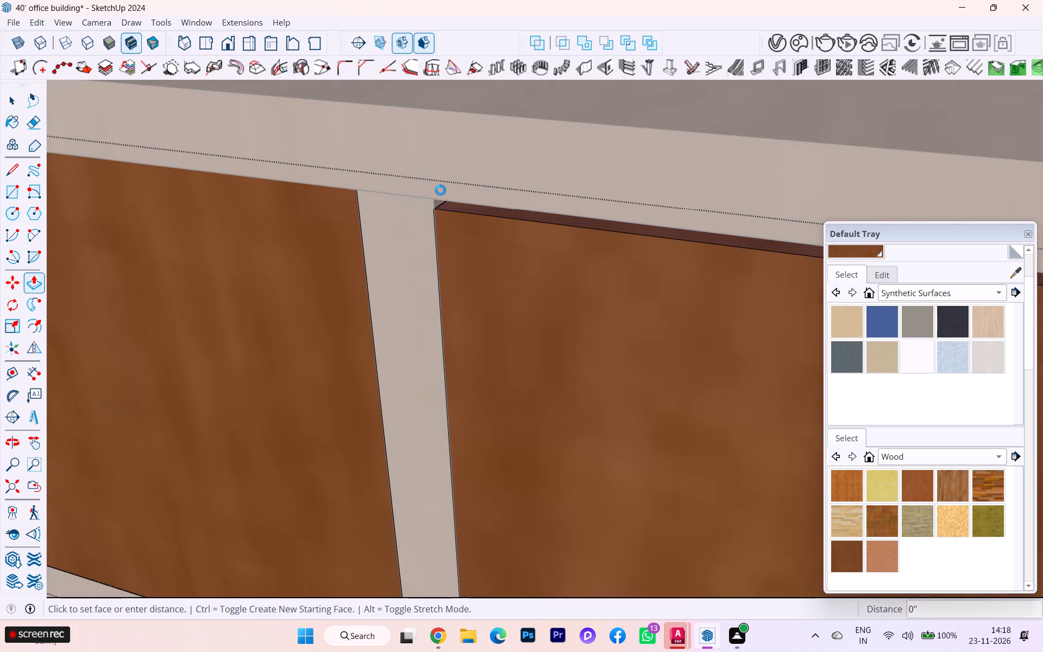
scroll(468, 246, "down", 3)
scroll(467, 247, "up", 1)
scroll(467, 247, "down", 4)
scroll(470, 256, "up", 1)
scroll(470, 256, "down", 2)
scroll(472, 261, "up", 1)
scroll(472, 261, "down", 11)
scroll(512, 348, "down", 1)
scroll(512, 348, "up", 2)
scroll(512, 348, "down", 9)
scroll(560, 341, "down", 3)
scroll(558, 341, "up", 1)
scroll(558, 341, "down", 1)
scroll(456, 314, "down", 2)
scroll(455, 314, "up", 1)
scroll(455, 314, "down", 3)
scroll(455, 314, "up", 1)
scroll(455, 314, "down", 1)
left_click(454, 249)
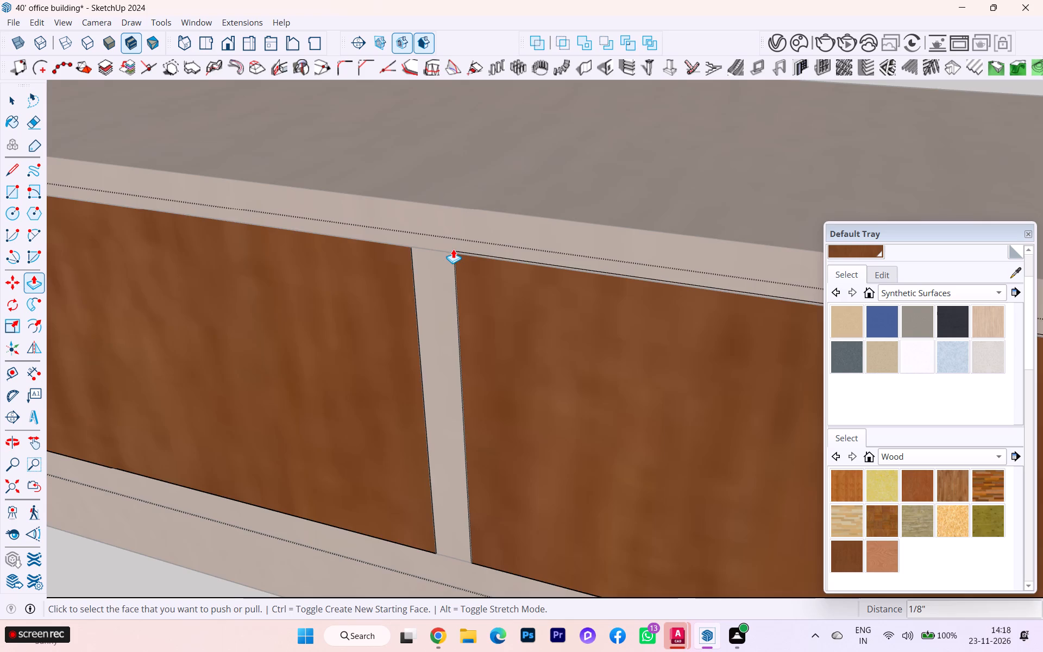
Push/Pull the fourth block's top face up about 1 1/4" to the desktop's underside, closing the block group when done.
scroll(387, 249, "down", 3)
scroll(511, 343, "down", 6)
scroll(468, 334, "up", 3)
scroll(467, 334, "down", 9)
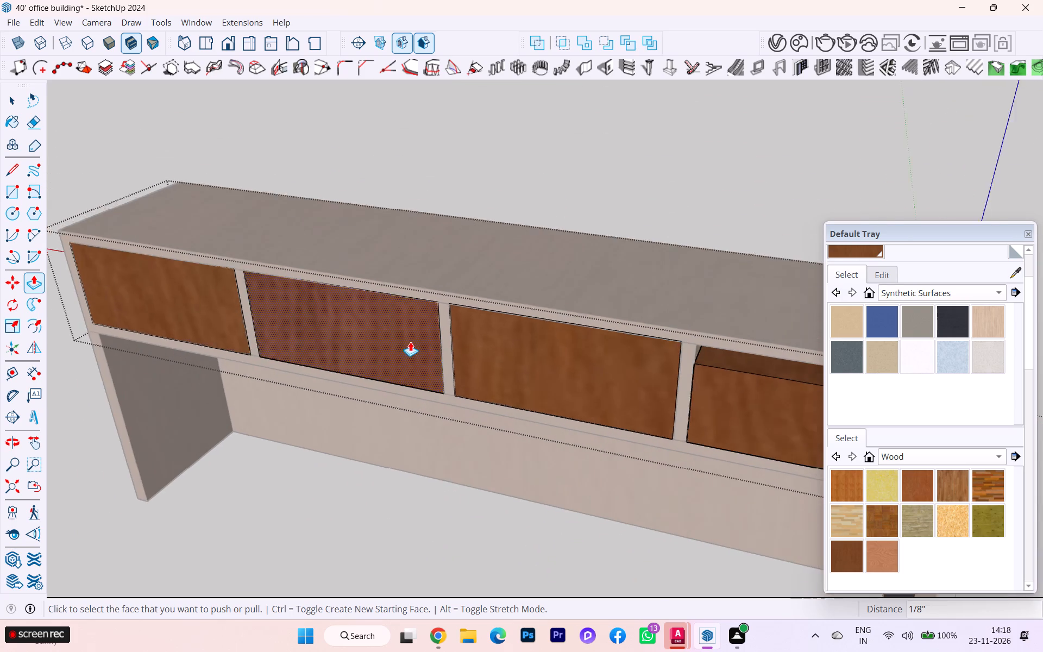
scroll(410, 342, "down", 1)
scroll(658, 376, "up", 3)
left_click(679, 351)
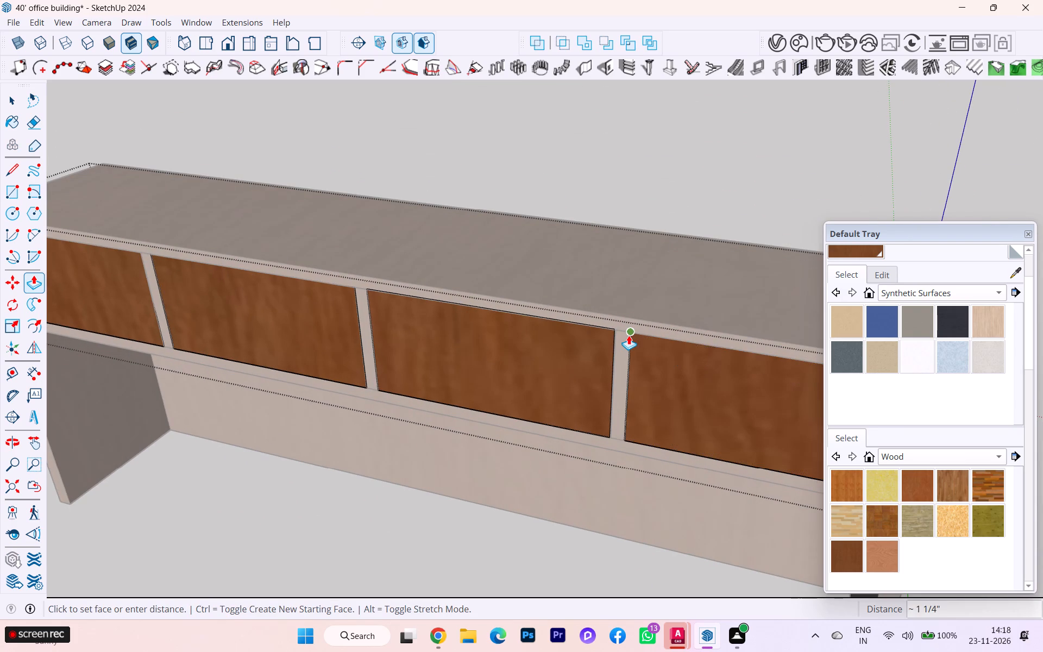
left_click(629, 335)
scroll(525, 317, "down", 3)
scroll(518, 321, "up", 2)
scroll(504, 328, "down", 1)
scroll(305, 365, "down", 1)
middle_click_drag(305, 365, 469, 335)
scroll(614, 326, "down", 1)
scroll(615, 328, "up", 2)
scroll(615, 329, "down", 1)
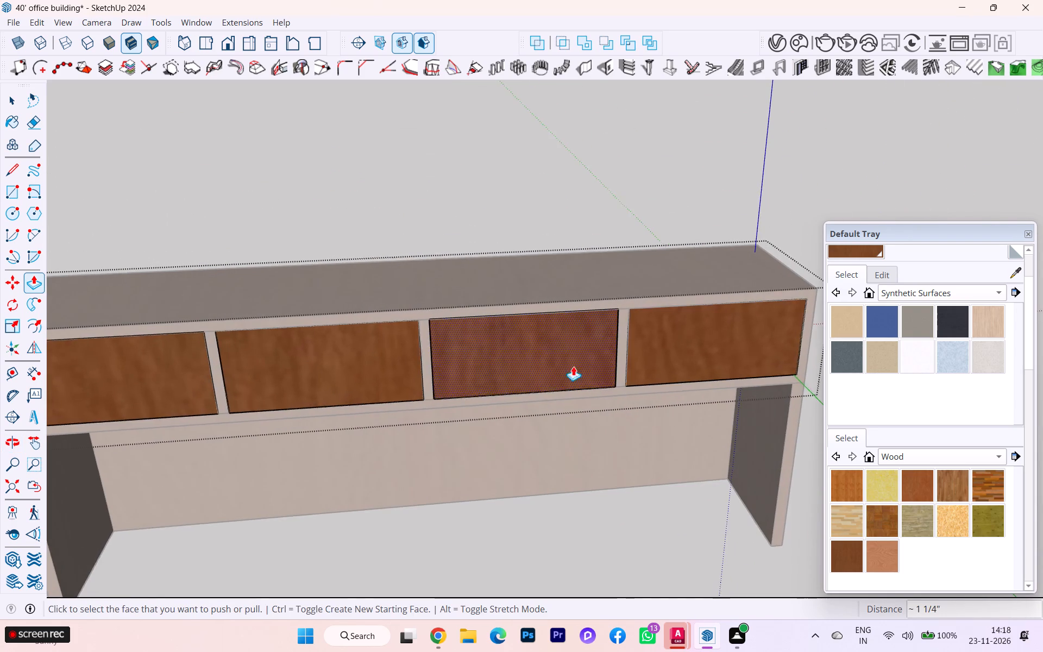
left_click(20, 97)
left_click(243, 167)
Hide the desk frame and open the group of four compartment blocks for editing.
scroll(461, 264, "down", 3)
middle_click_drag(487, 266, 580, 309)
scroll(496, 273, "down", 1)
scroll(521, 355, "up", 4)
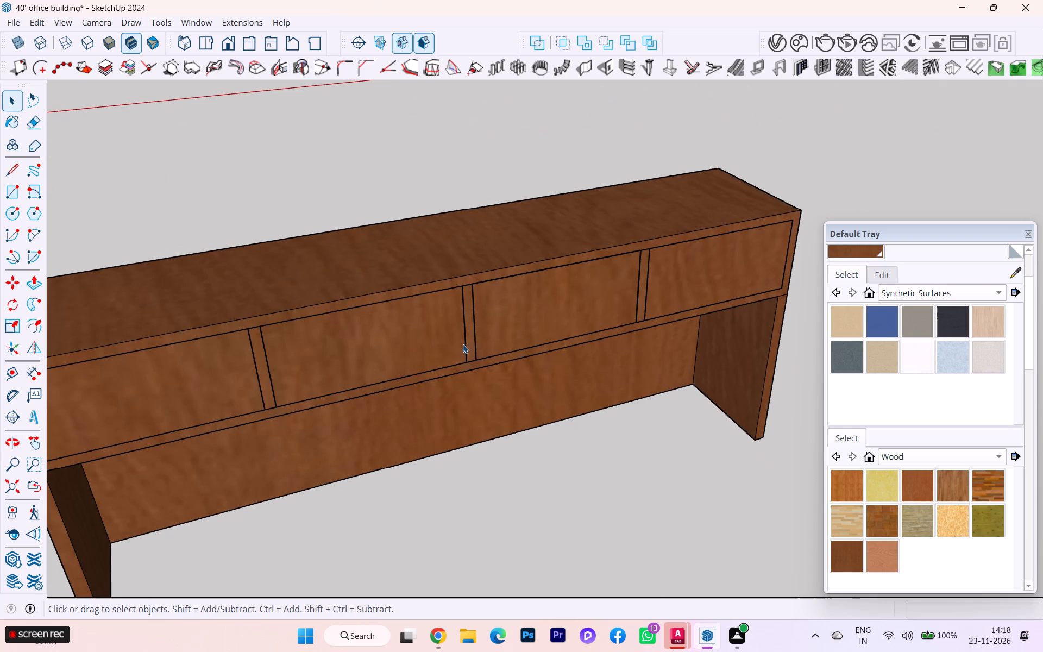
left_click(411, 338)
key("h")
double_click(411, 338)
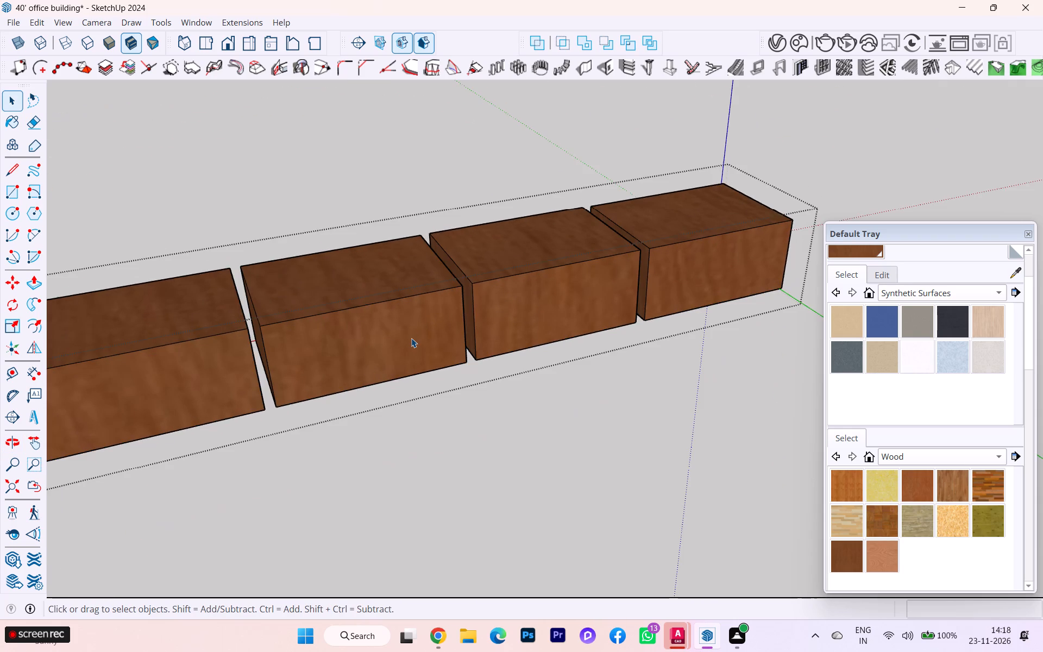
Draw a line parallel to the red axis across the top of the block farthest from the origin, just behind its front edge.
scroll(535, 362, "down", 2)
scroll(543, 362, "up", 1)
middle_click_drag(556, 362, 482, 430)
scroll(150, 362, "up", 1)
scroll(150, 361, "down", 1)
scroll(149, 360, "up", 1)
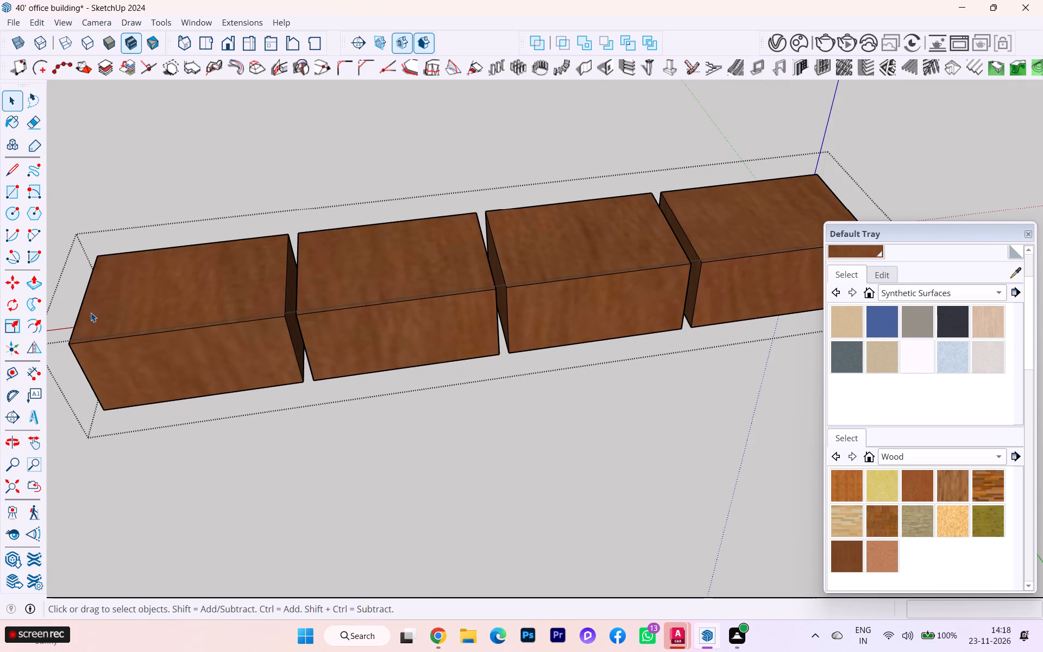
left_click(99, 318)
key("l")
scroll(39, 338, "up", 7)
scroll(59, 329, "down", 2)
scroll(59, 329, "up", 3)
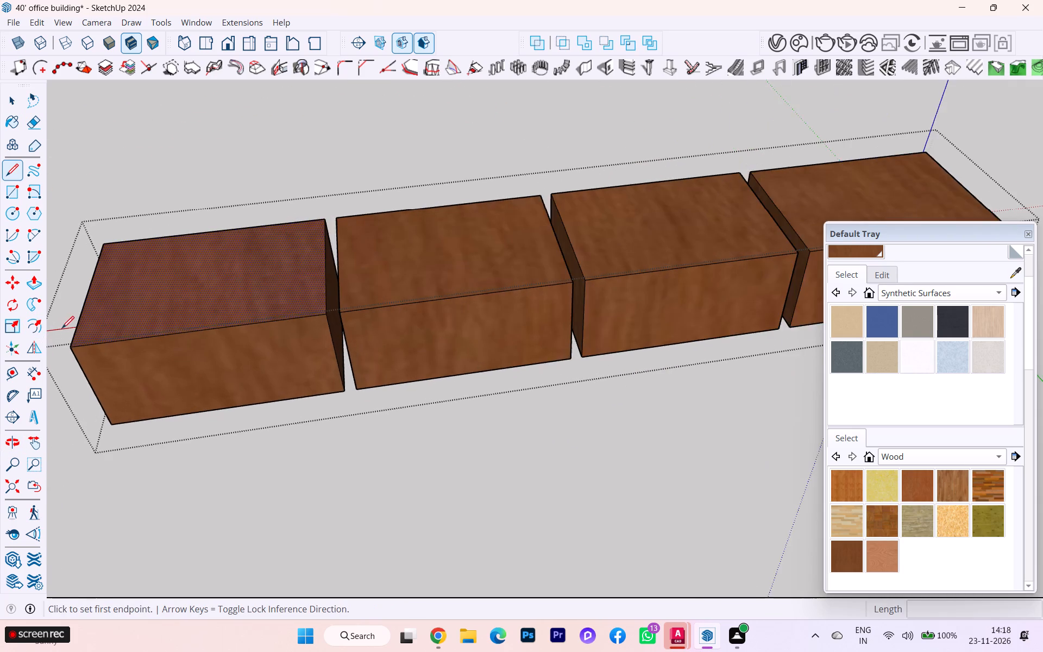
scroll(62, 328, "up", 16)
left_click(62, 342)
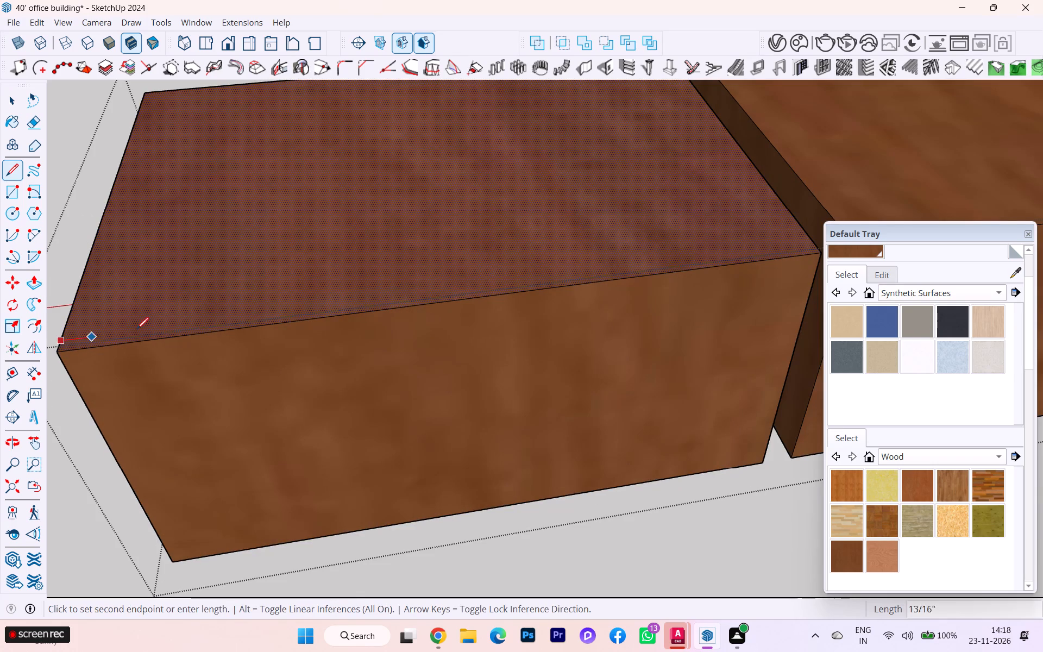
key("Right")
scroll(718, 260, "down", 2)
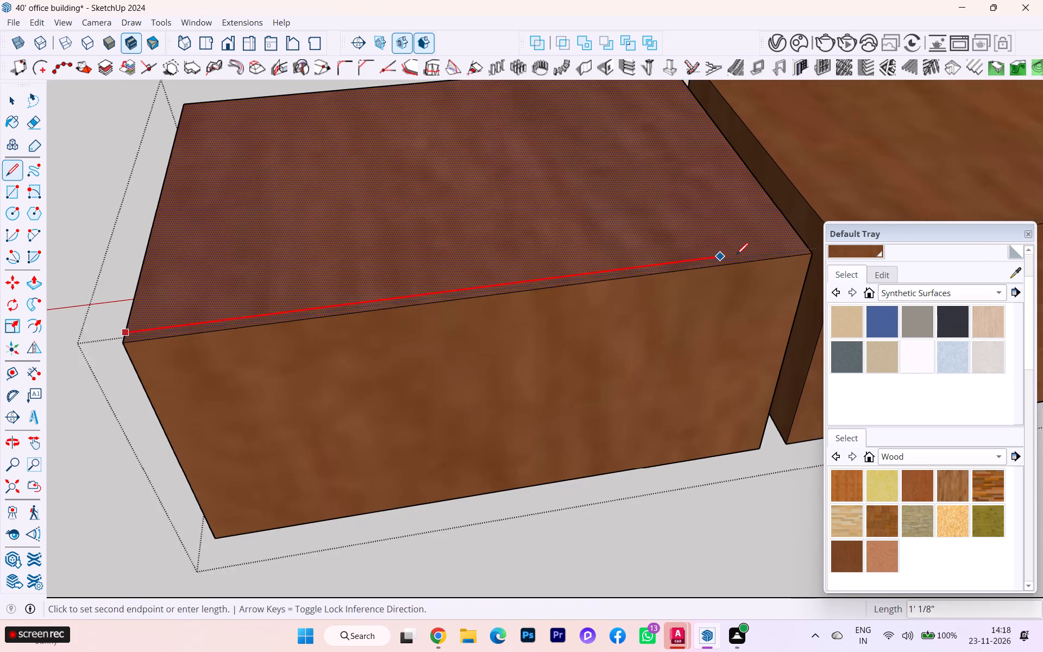
left_click(791, 245)
Draw a line about 1' 2 1/16" long across the second block's top, aligned with the first block's line and parallel to the red axis.
scroll(238, 254, "down", 4)
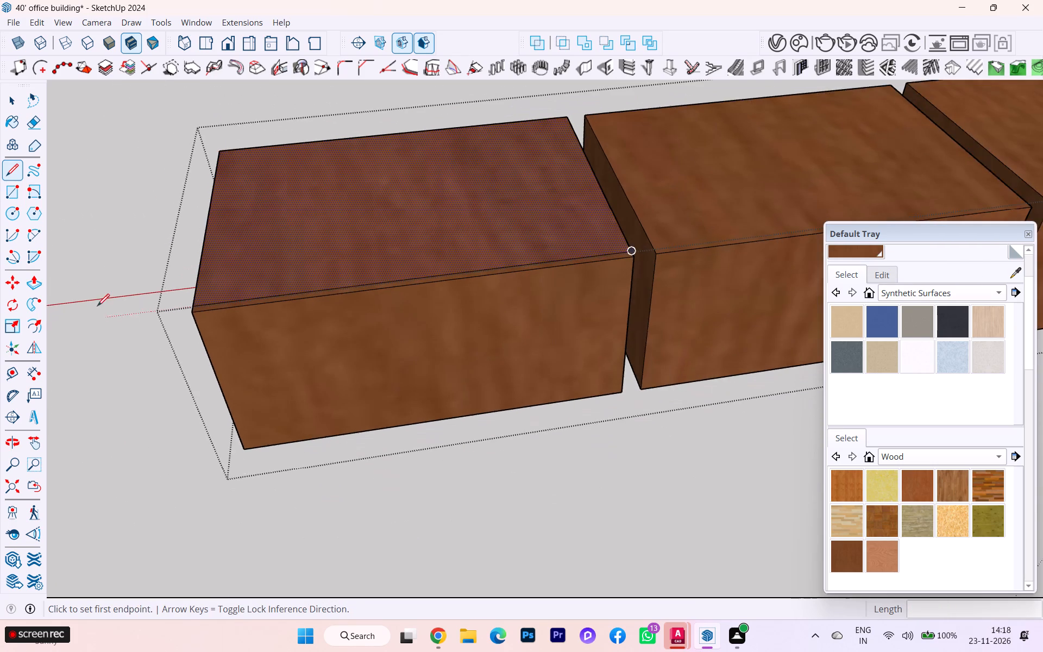
scroll(204, 311, "down", 1)
scroll(573, 267, "up", 4)
scroll(644, 242, "down", 2)
scroll(644, 242, "up", 2)
scroll(644, 242, "down", 1)
scroll(644, 242, "up", 2)
middle_click_drag(625, 265, 491, 310)
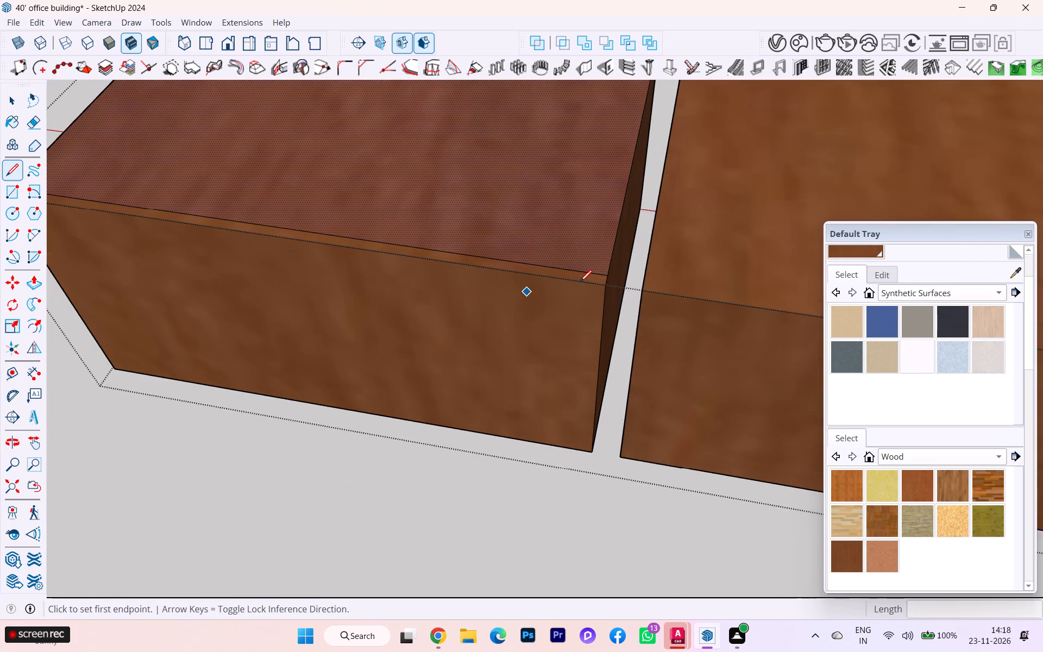
scroll(630, 274, "up", 2)
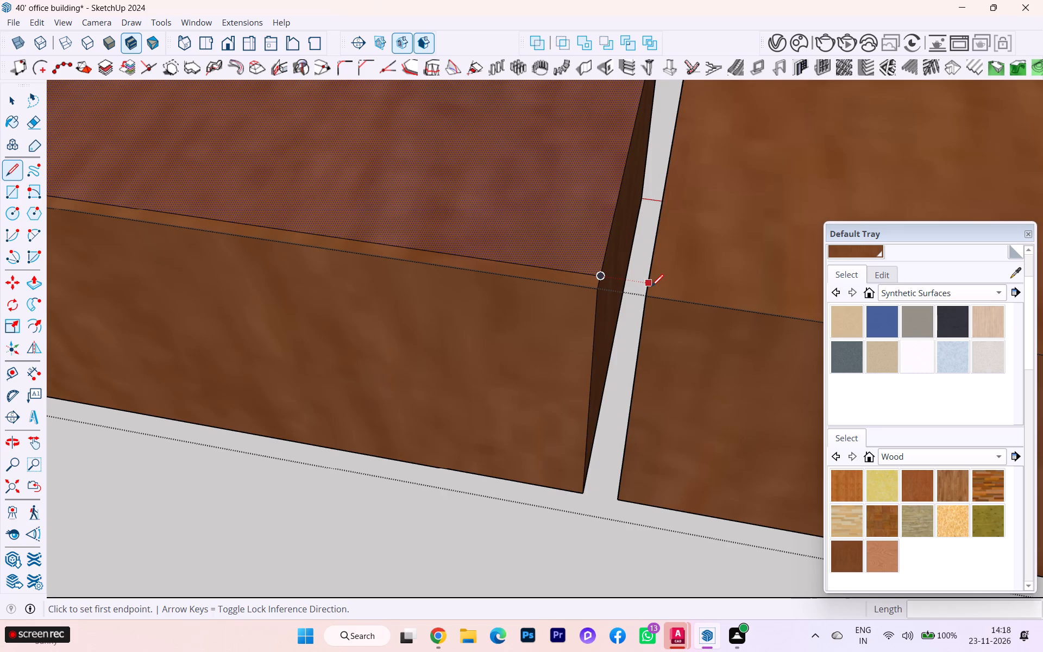
left_click(650, 286)
scroll(438, 265, "up", 2)
scroll(437, 265, "down", 1)
scroll(303, 259, "down", 1)
scroll(299, 260, "up", 2)
scroll(298, 260, "down", 1)
scroll(298, 260, "up", 1)
scroll(297, 260, "down", 3)
scroll(292, 261, "up", 1)
scroll(302, 254, "down", 12)
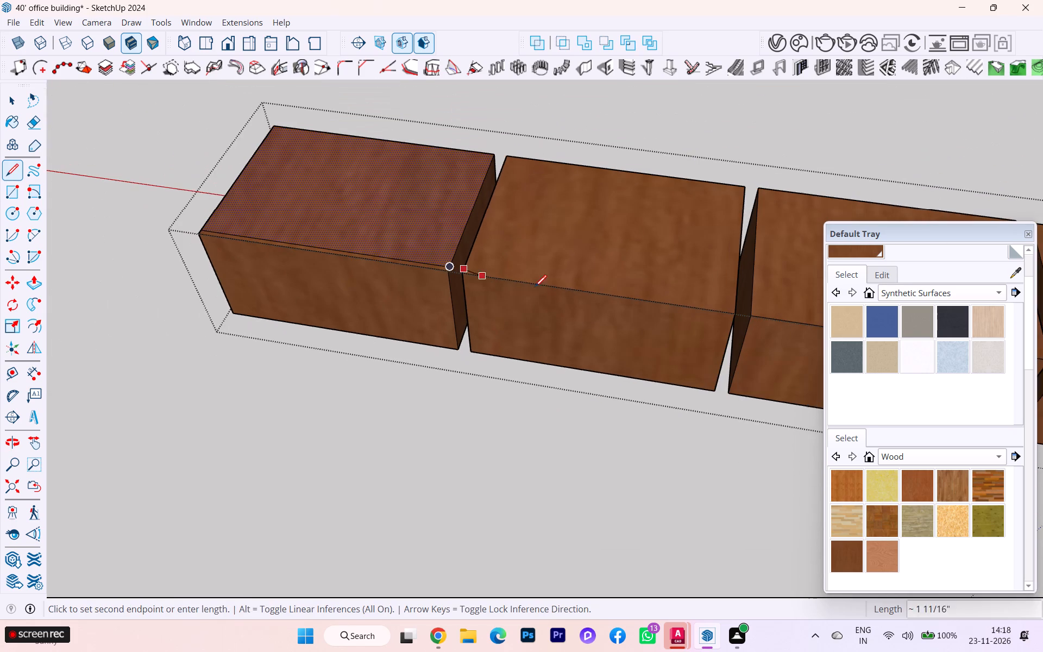
scroll(754, 290, "up", 4)
scroll(727, 300, "down", 1)
scroll(727, 300, "up", 4)
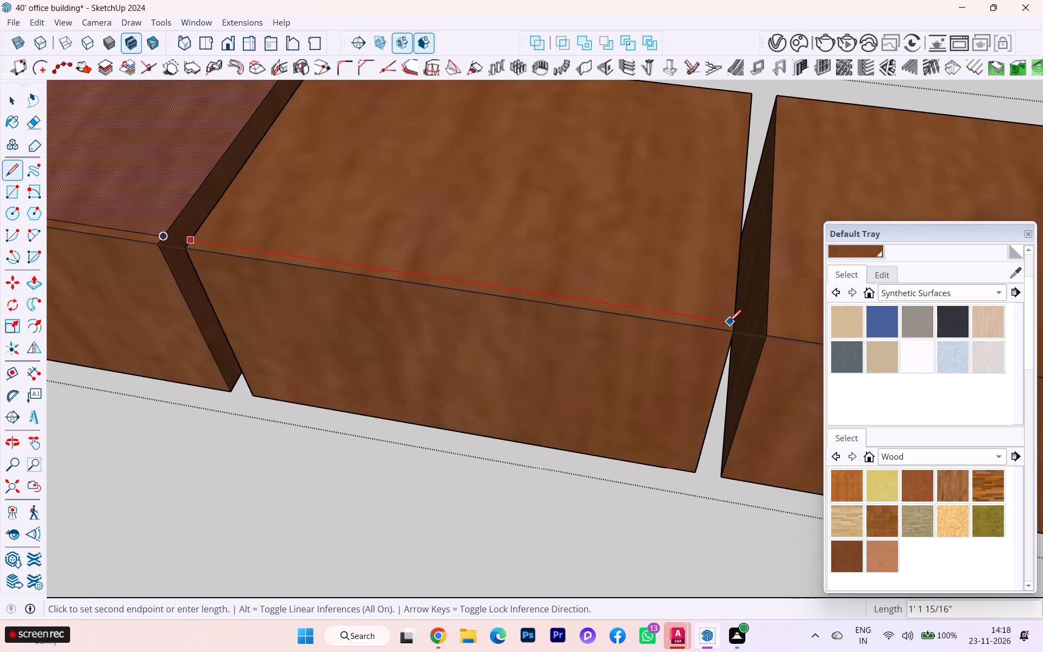
key("Right")
scroll(731, 328, "up", 8)
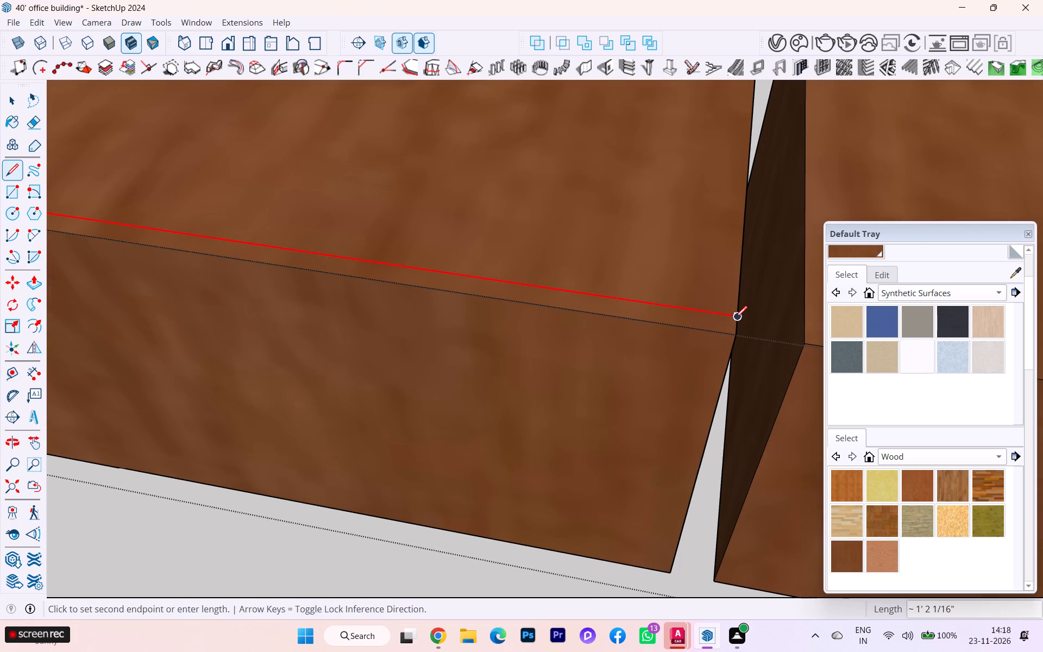
left_click(735, 317)
Draw one aligned line about 2' 4 7/8" long along the red axis across the third and fourth blocks' tops.
scroll(449, 283, "down", 1)
scroll(444, 283, "up", 1)
scroll(429, 284, "down", 5)
scroll(243, 273, "down", 4)
scroll(278, 272, "up", 1)
scroll(297, 274, "down", 1)
scroll(552, 298, "down", 1)
scroll(551, 297, "up", 3)
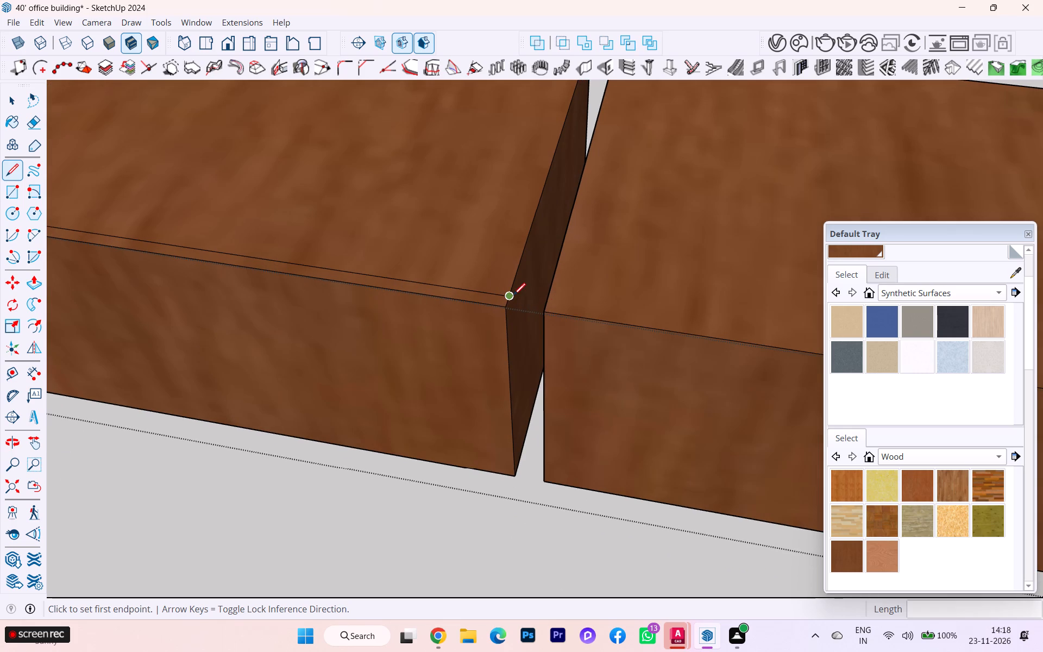
left_click(548, 304)
scroll(633, 313, "down", 4)
scroll(355, 296, "down", 1)
scroll(355, 296, "up", 1)
scroll(355, 296, "down", 4)
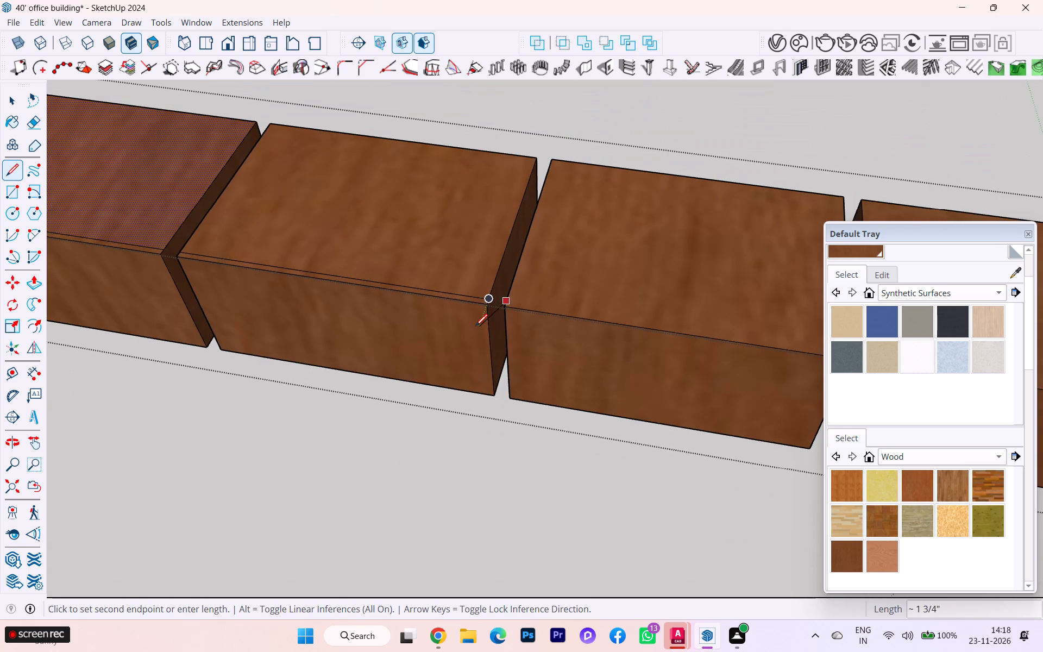
key("Right")
scroll(384, 303, "down", 2)
scroll(370, 303, "up", 1)
scroll(369, 303, "down", 1)
scroll(764, 329, "up", 4)
scroll(498, 312, "down", 1)
scroll(494, 312, "up", 1)
scroll(490, 312, "down", 2)
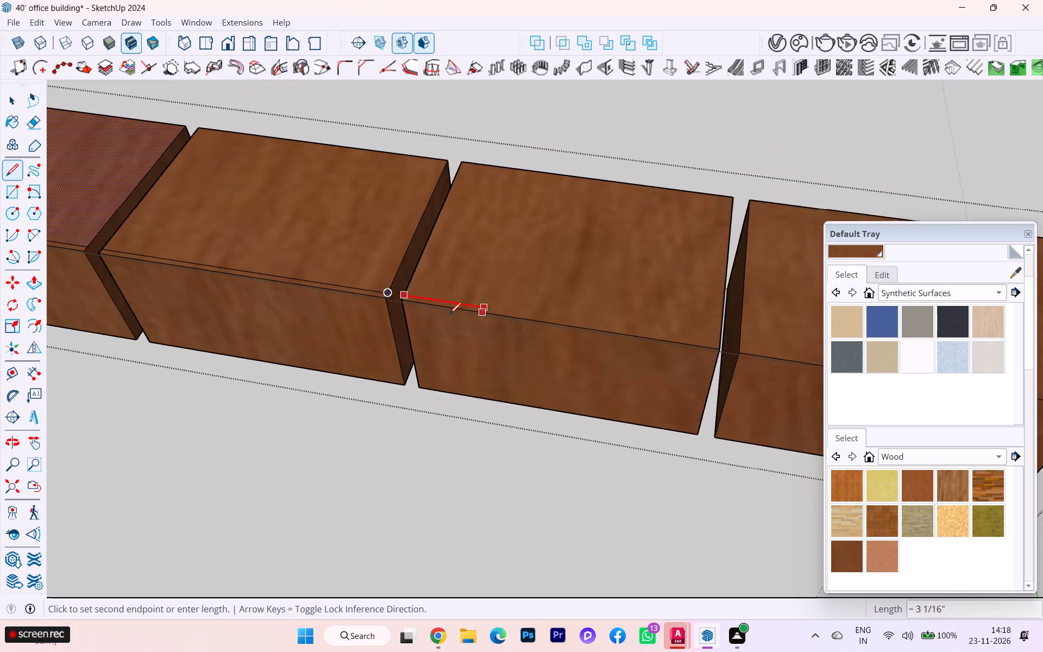
scroll(449, 314, "down", 6)
scroll(713, 348, "up", 7)
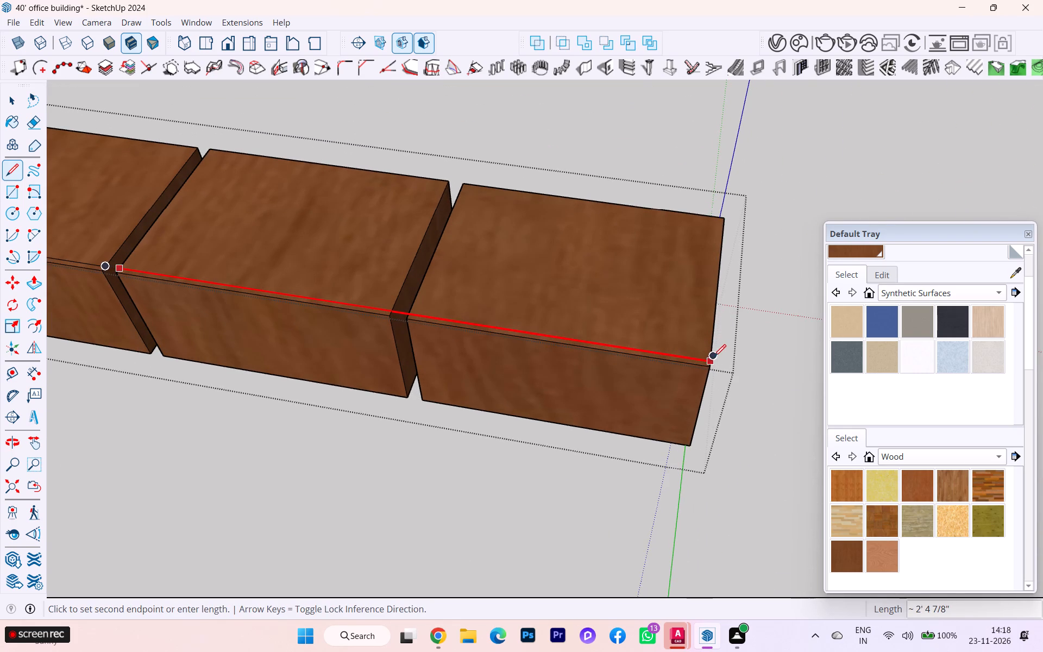
left_click(713, 358)
Erase the part of the line that crosses the gap between the third and fourth blocks.
scroll(429, 324, "down", 1)
middle_click_drag(429, 325, 576, 305)
scroll(538, 313, "down", 1)
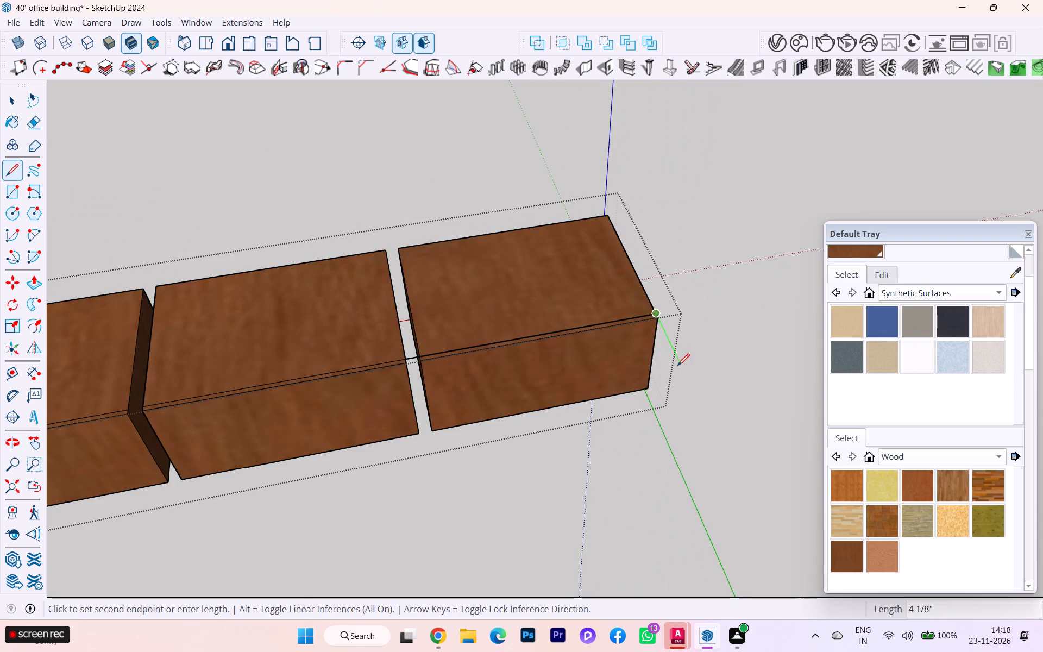
key("Escape")
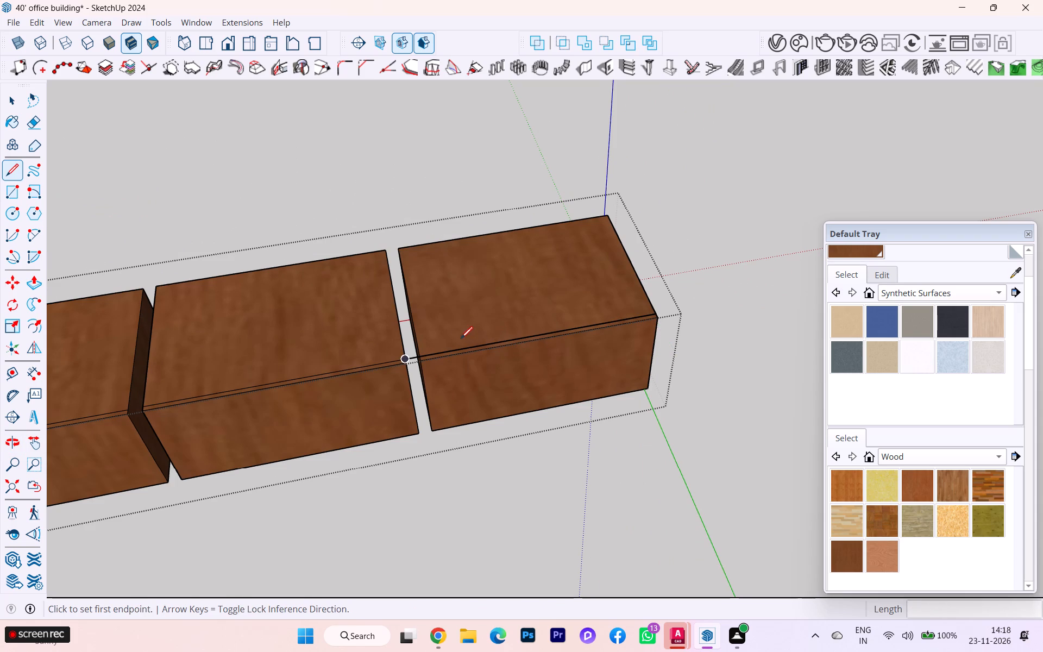
key("e")
scroll(406, 336, "up", 8)
scroll(410, 367, "down", 1)
scroll(409, 369, "up", 1)
left_click(403, 369)
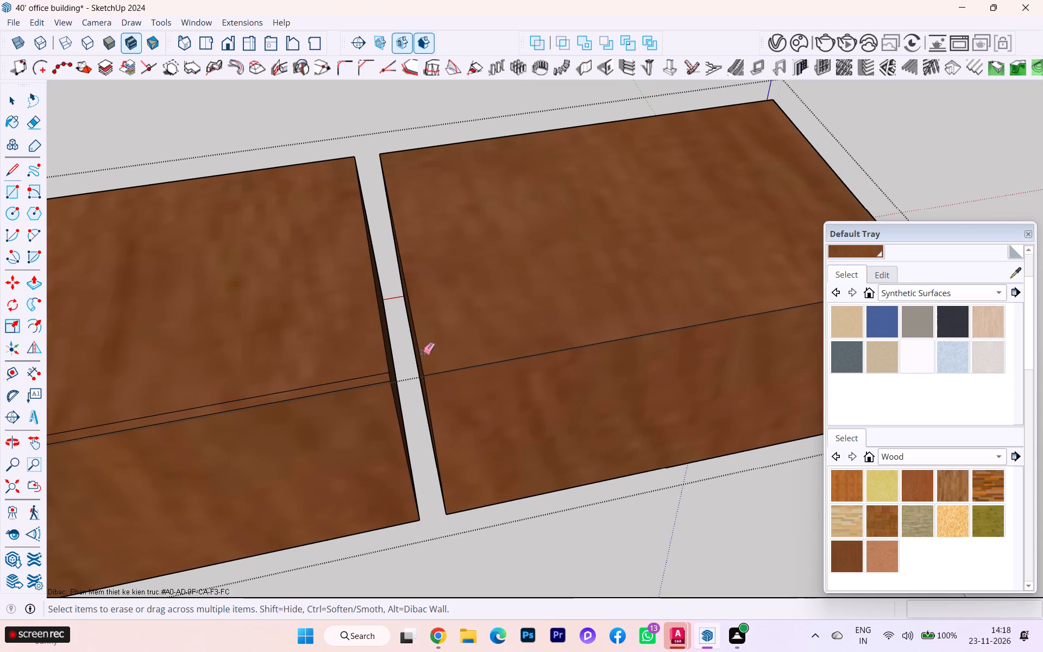
Draw the line across only the fourth block's top, parallel to the red axis and aligned with the third block's line.
key("l")
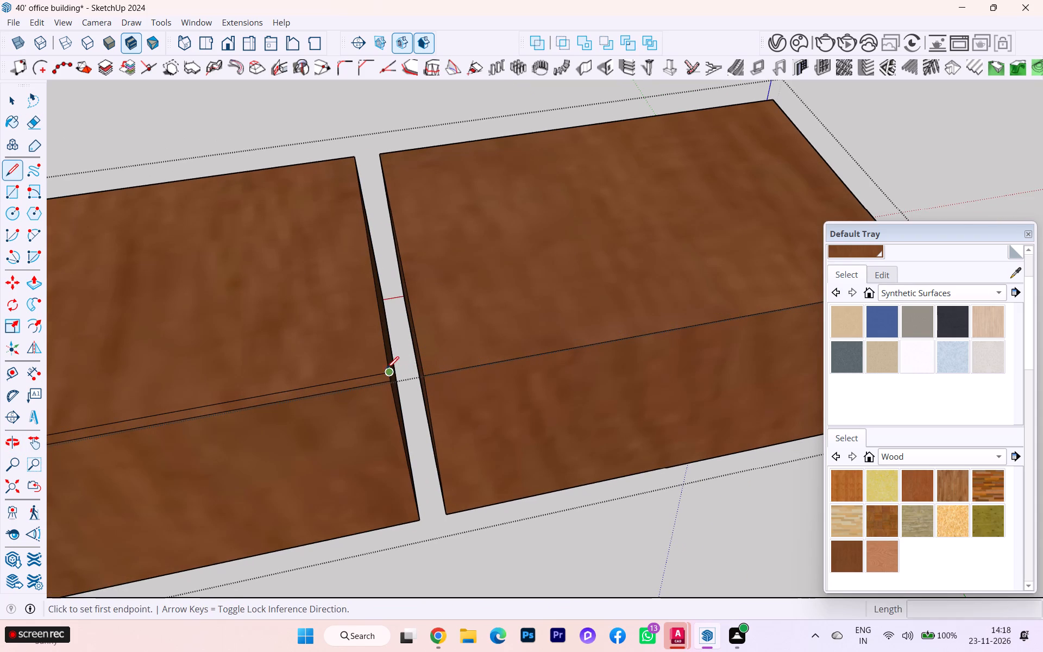
left_click(422, 361)
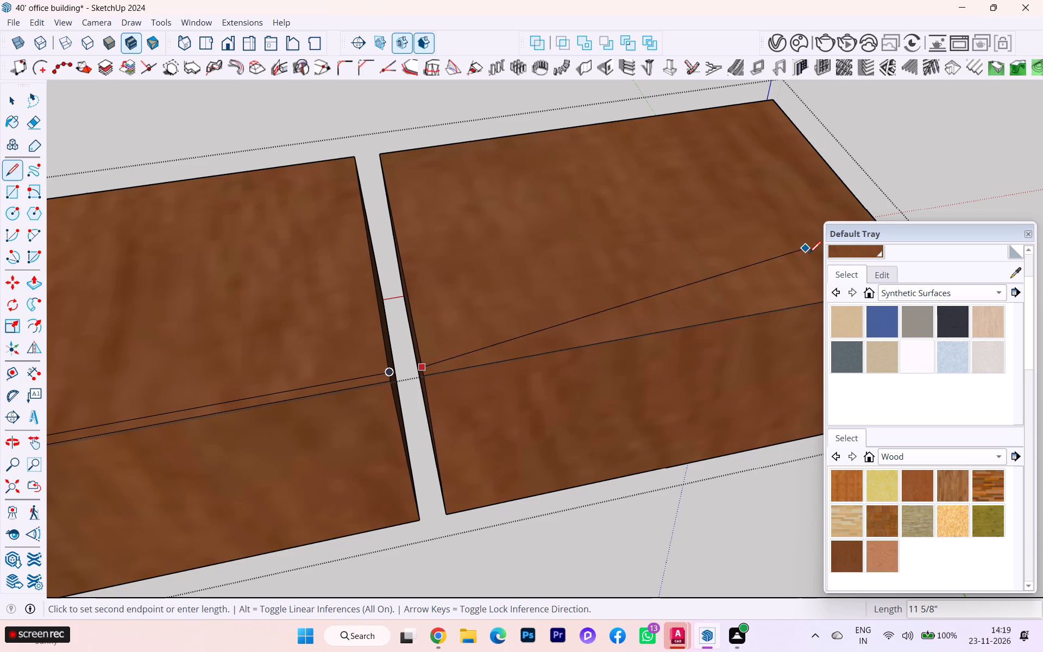
key("Right")
scroll(487, 302, "down", 3)
scroll(453, 304, "up", 1)
scroll(445, 302, "down", 1)
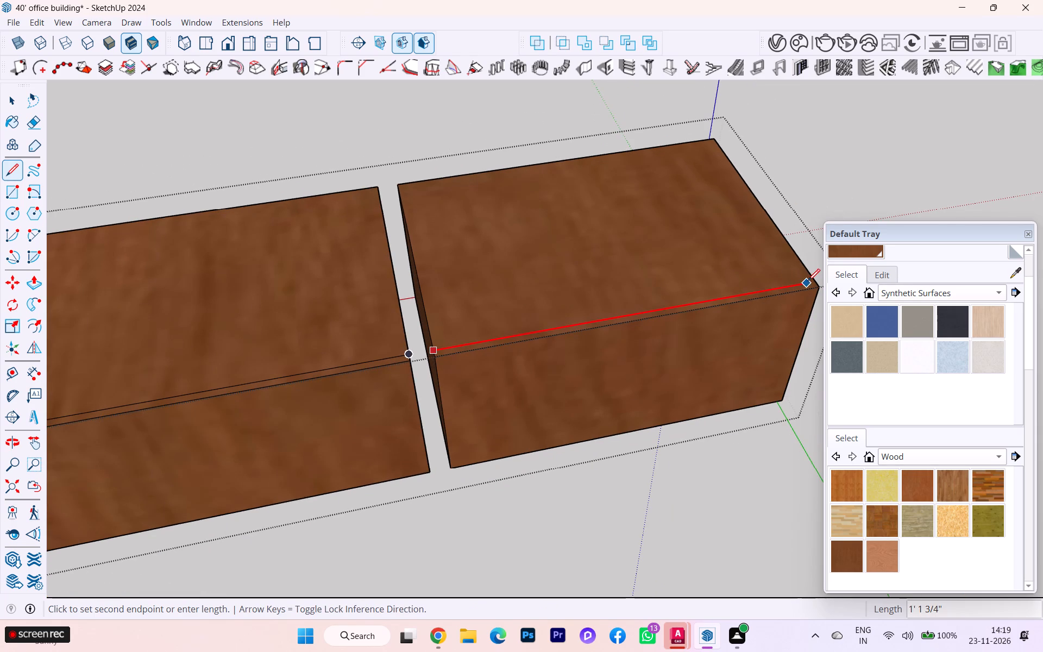
left_click(814, 280)
Push/Pull the first block's large top face behind the front strip up 2".
scroll(443, 257, "down", 2)
middle_click_drag(519, 254, 689, 243)
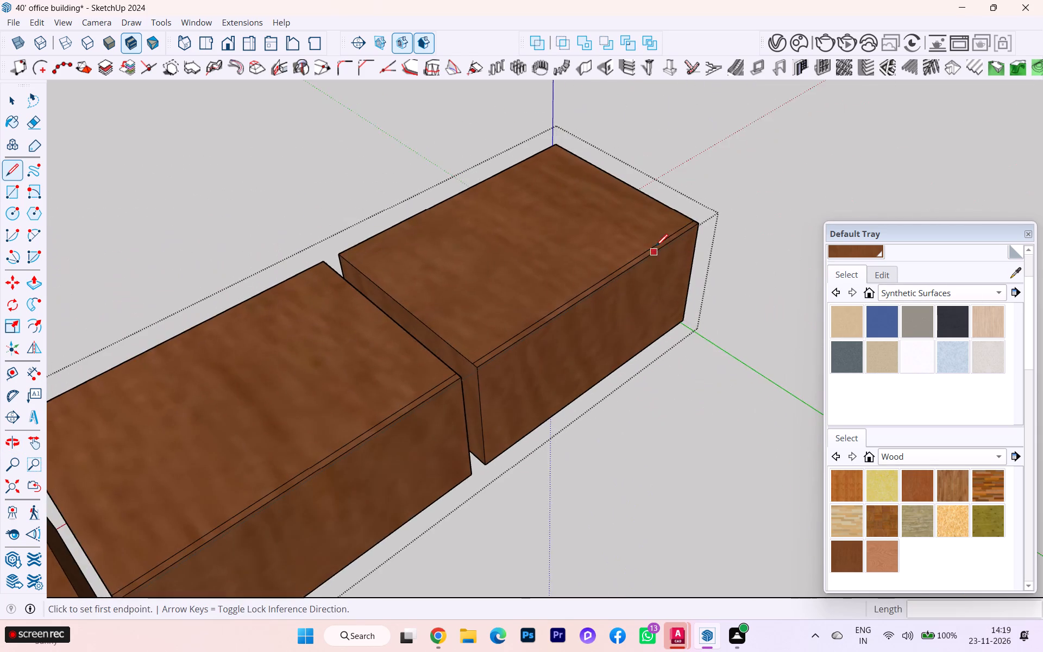
scroll(661, 244, "down", 3)
middle_click_drag(370, 277, 606, 163)
scroll(417, 167, "down", 2)
scroll(390, 172, "up", 1)
scroll(389, 172, "down", 5)
middle_click_drag(493, 283, 324, 361)
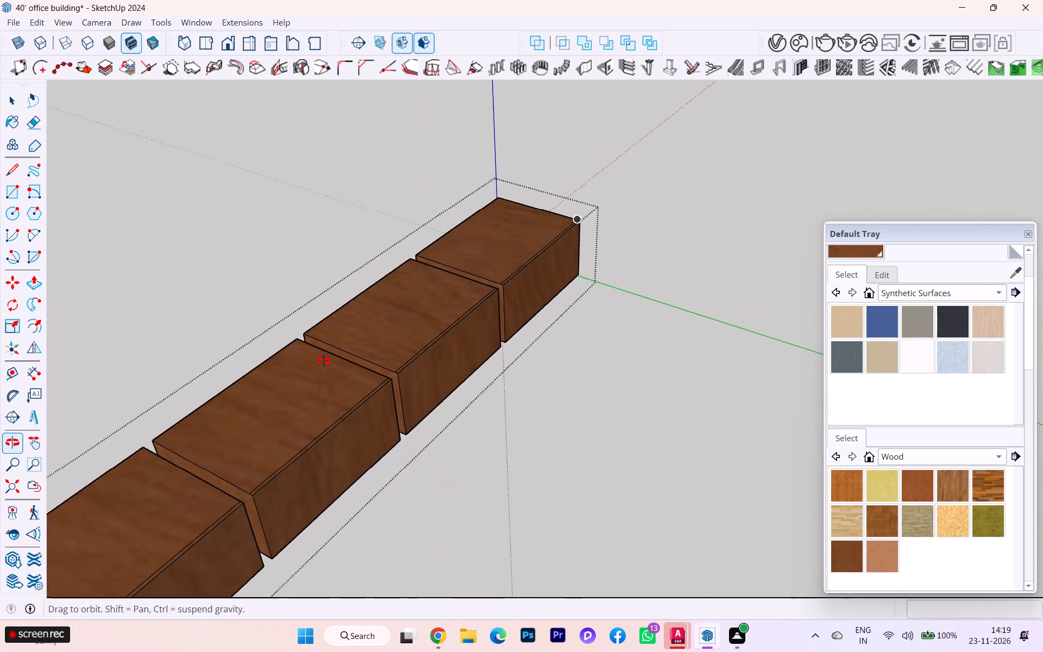
middle_click_drag(324, 361, 308, 368)
scroll(672, 241, "down", 1)
scroll(673, 241, "up", 3)
scroll(674, 242, "down", 2)
scroll(675, 245, "up", 1)
scroll(676, 246, "down", 1)
left_click(8, 107)
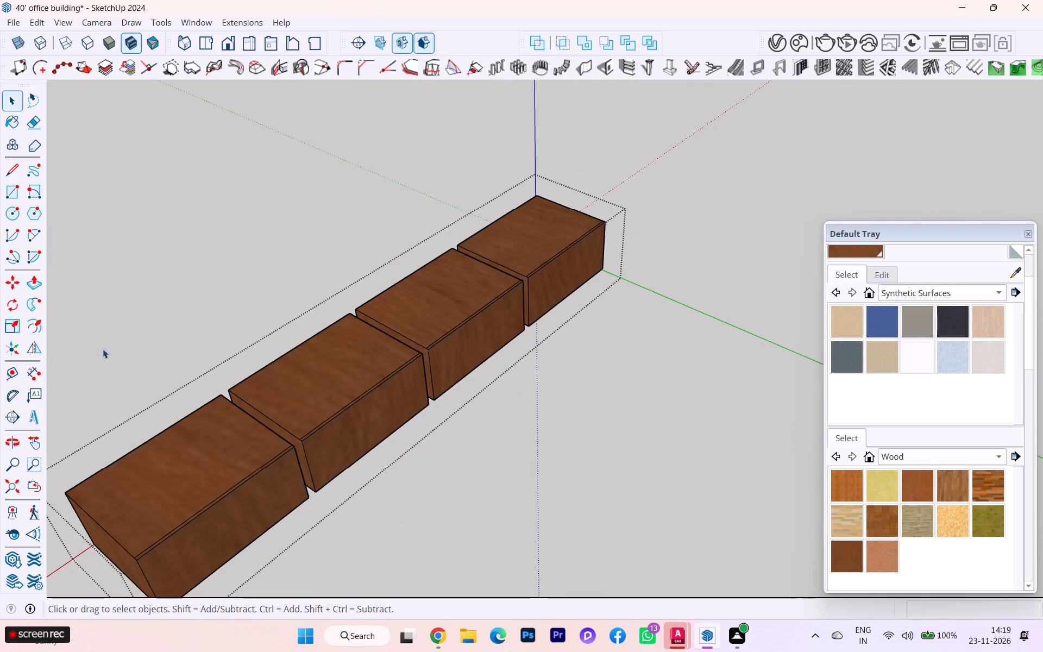
left_click(171, 491)
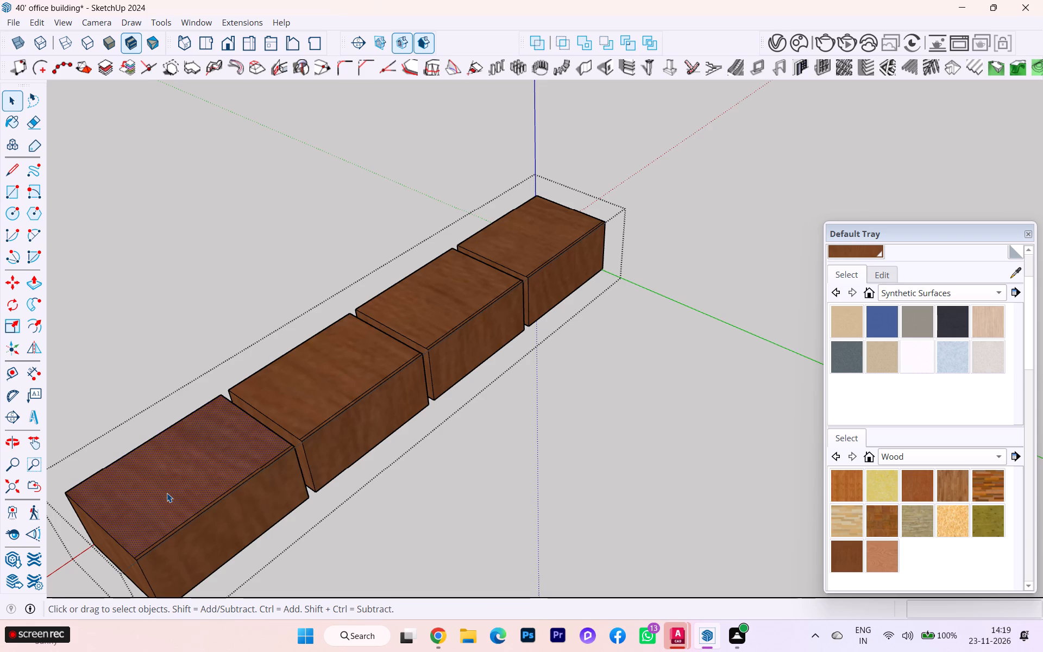
key("p")
left_click(167, 492)
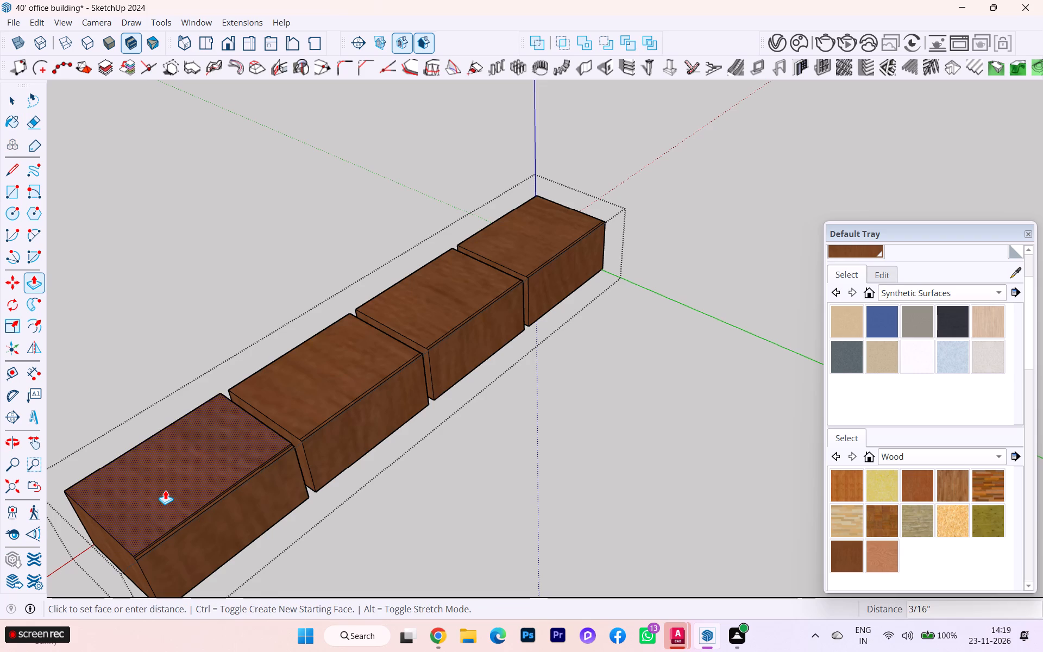
scroll(165, 490, "up", 2)
key("2")
key("Return")
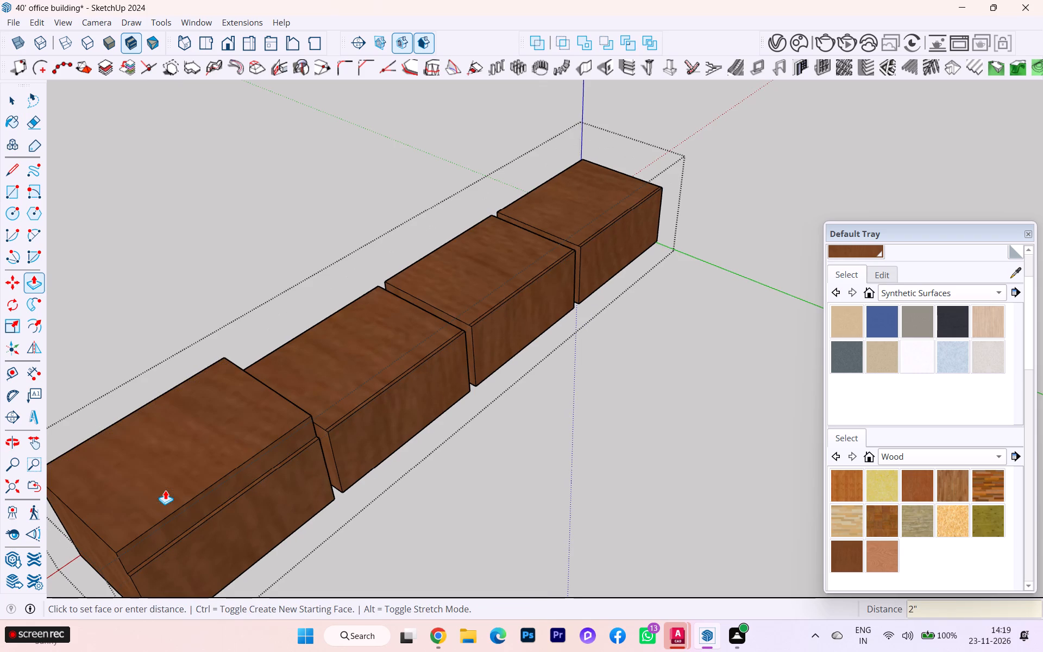
Push/Pull the first block's raised top face down 2 7/8", leaving the thin front strip standing above it.
left_click(99, 513)
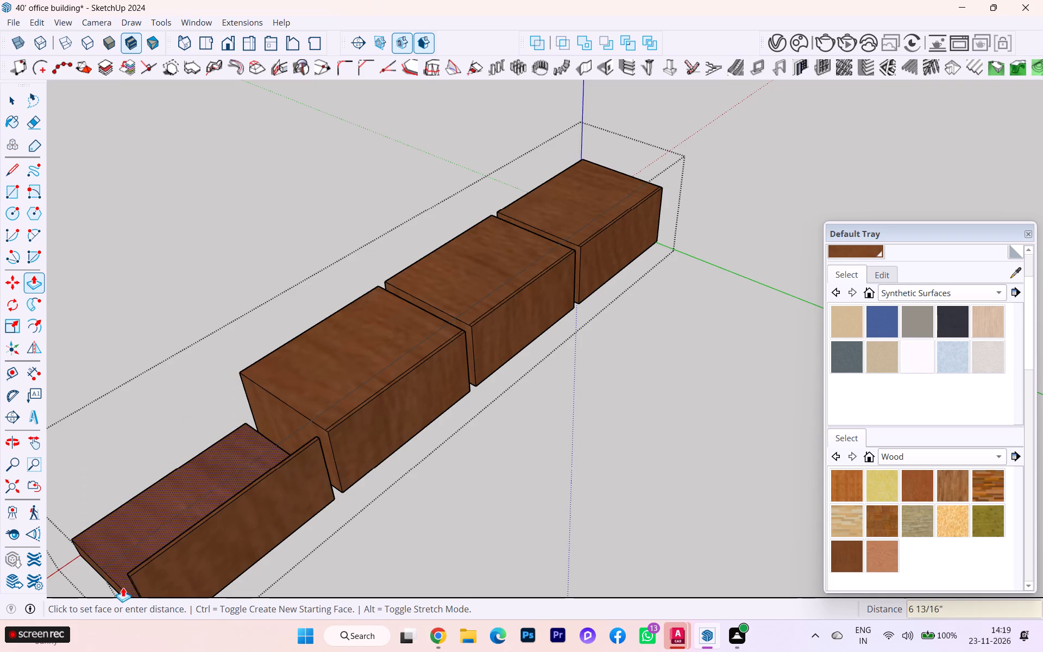
scroll(161, 404, "down", 4)
middle_click_drag(102, 521, 231, 371)
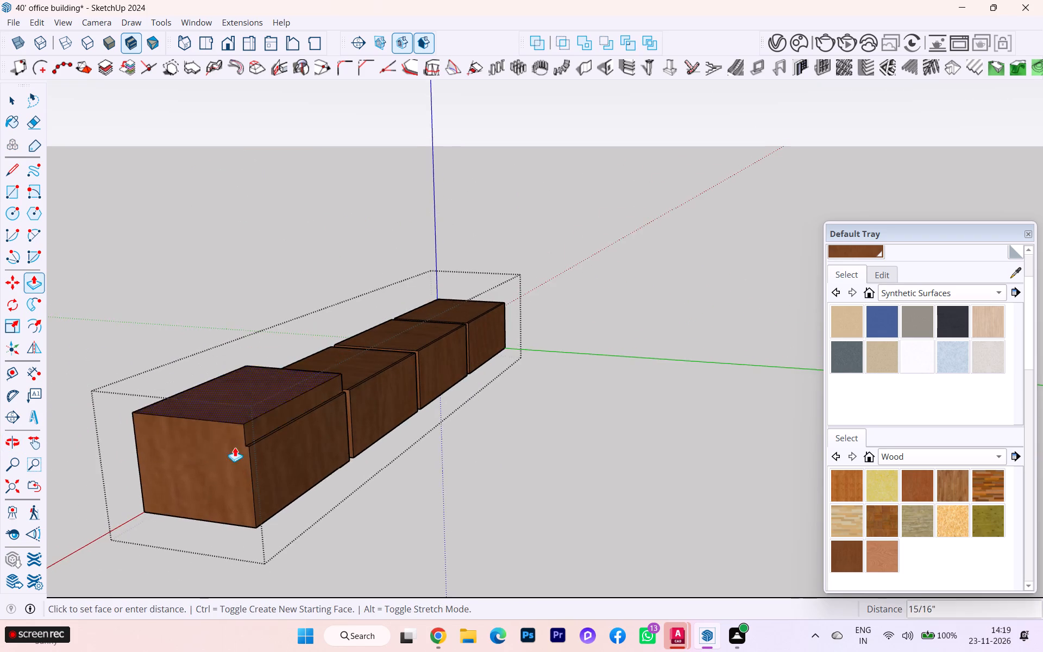
scroll(227, 464, "up", 1)
scroll(227, 465, "down", 1)
scroll(227, 465, "up", 8)
scroll(253, 456, "down", 1)
scroll(253, 456, "up", 5)
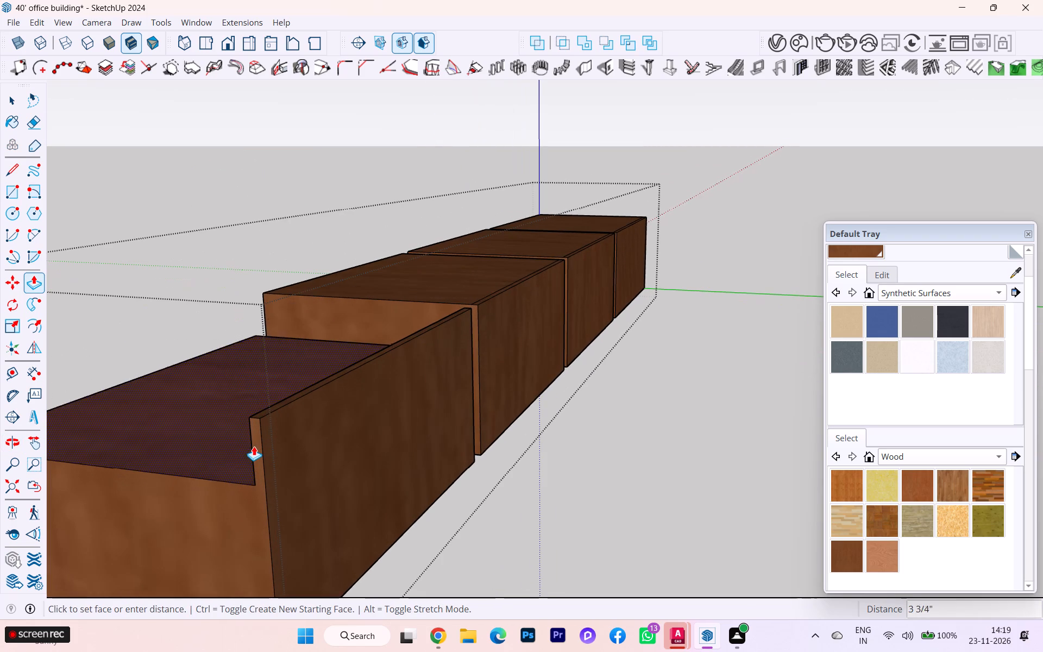
left_click(243, 418)
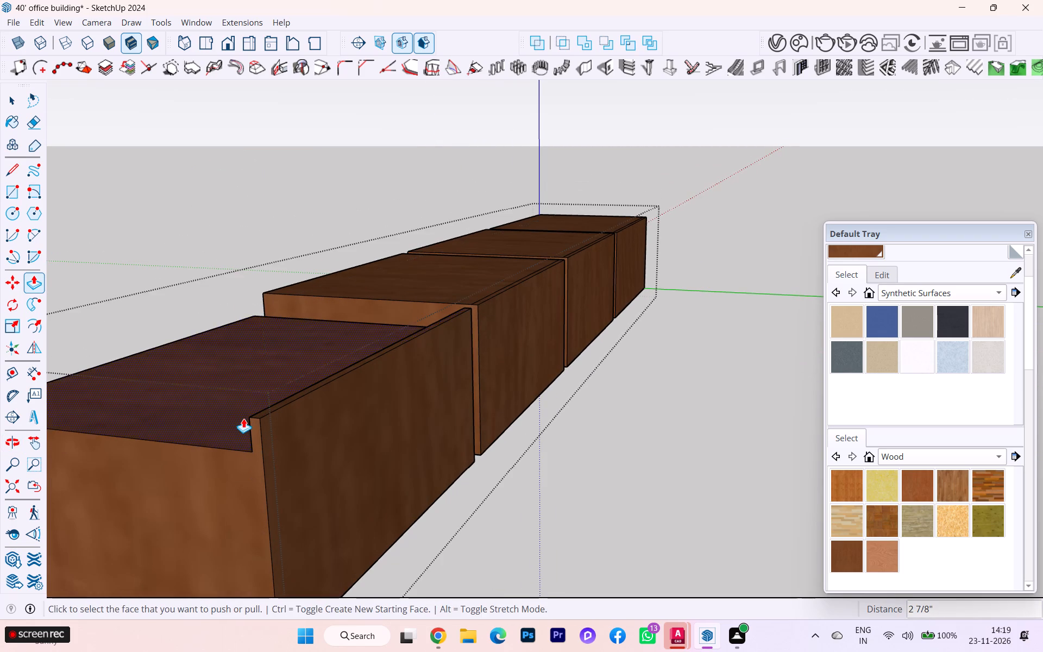
Push/Pull the second block's top face behind its front strip down to the level of the first block's lowered face.
scroll(413, 404, "down", 1)
scroll(417, 405, "up", 1)
scroll(421, 406, "down", 2)
middle_click_drag(425, 413, 610, 499)
left_click(318, 277)
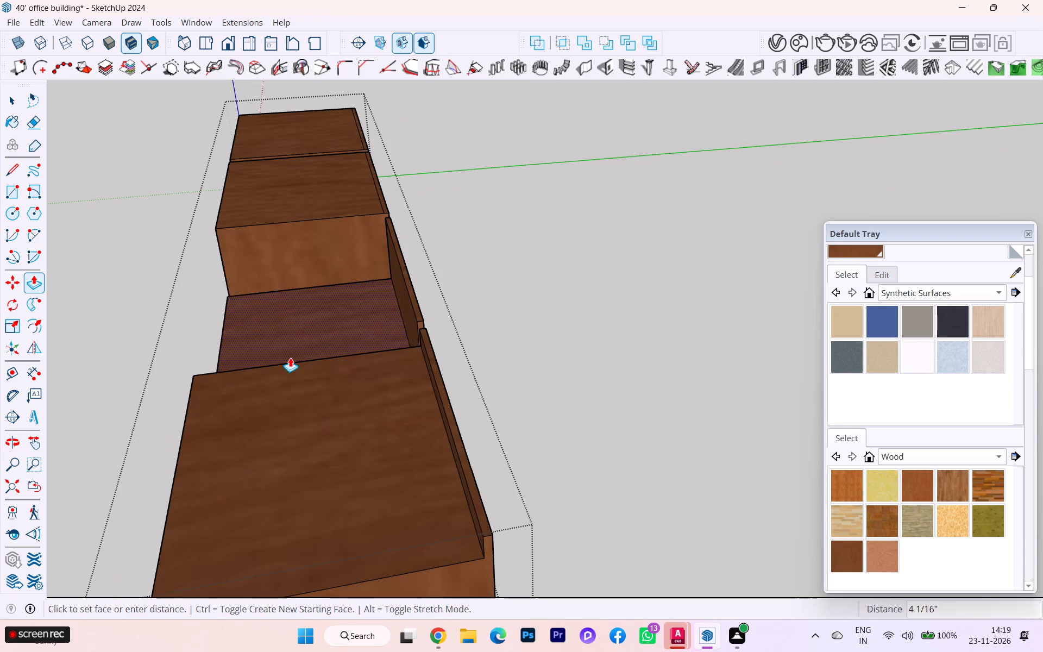
left_click(267, 383)
Push/Pull the third block's top face behind its front strip down about 7/8", level with the second block's lowered face.
left_click(297, 179)
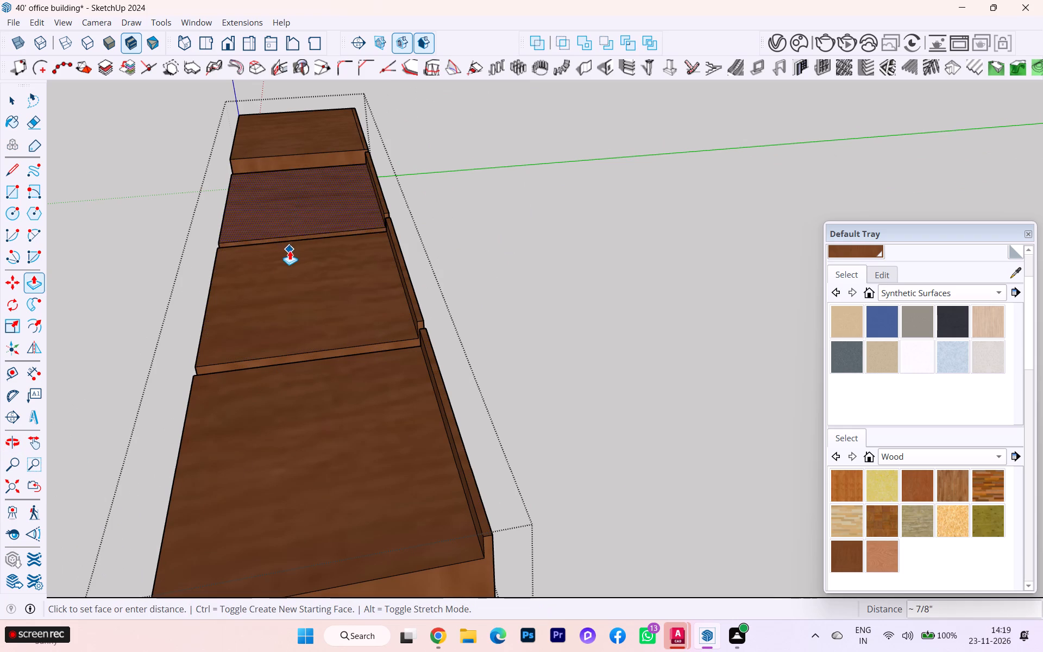
left_click(295, 254)
Push/Pull the fourth block's top face behind its front strip down 7/8", level with the third block's lowered face.
left_click(305, 117)
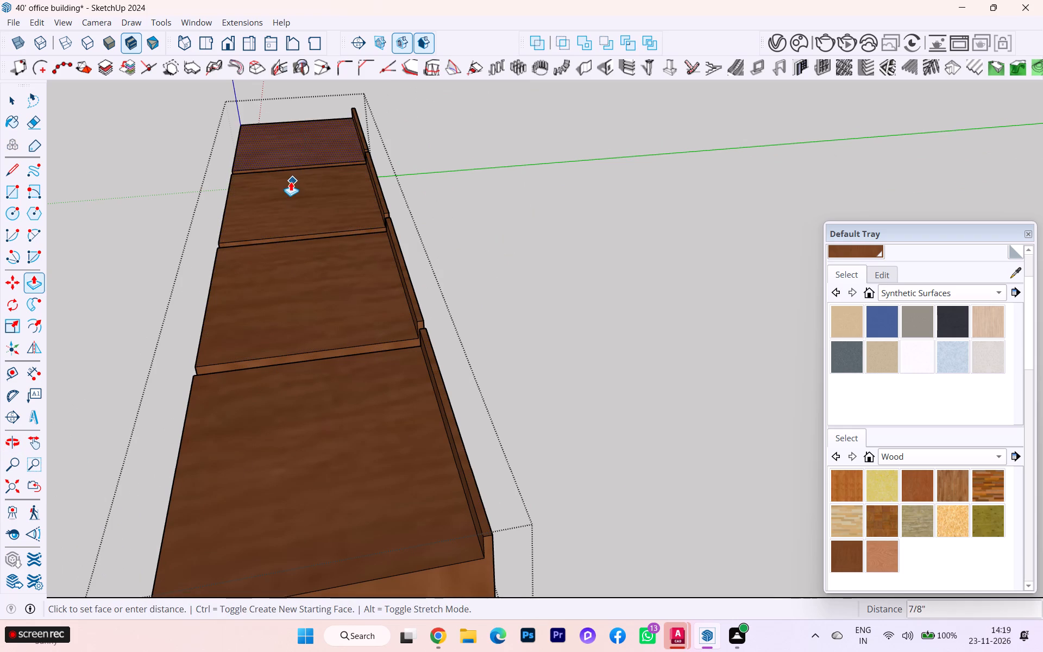
left_click(290, 181)
Offset the outline of the first block's lowered top face inward about 3/8".
scroll(432, 179, "down", 2)
middle_click_drag(429, 187, 387, 199)
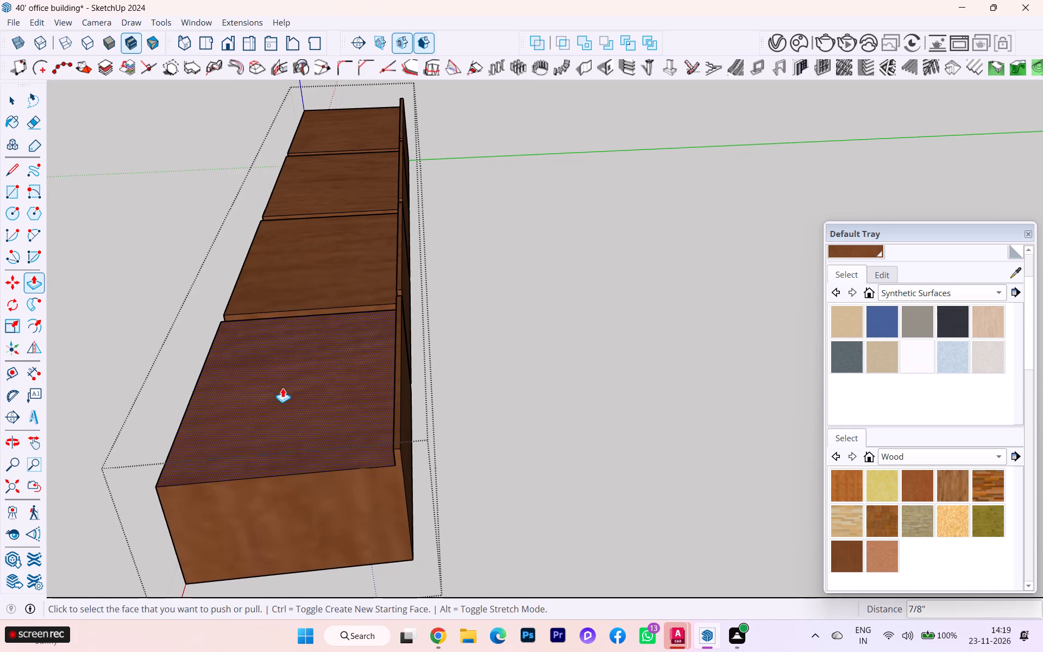
key("f")
left_click(194, 427)
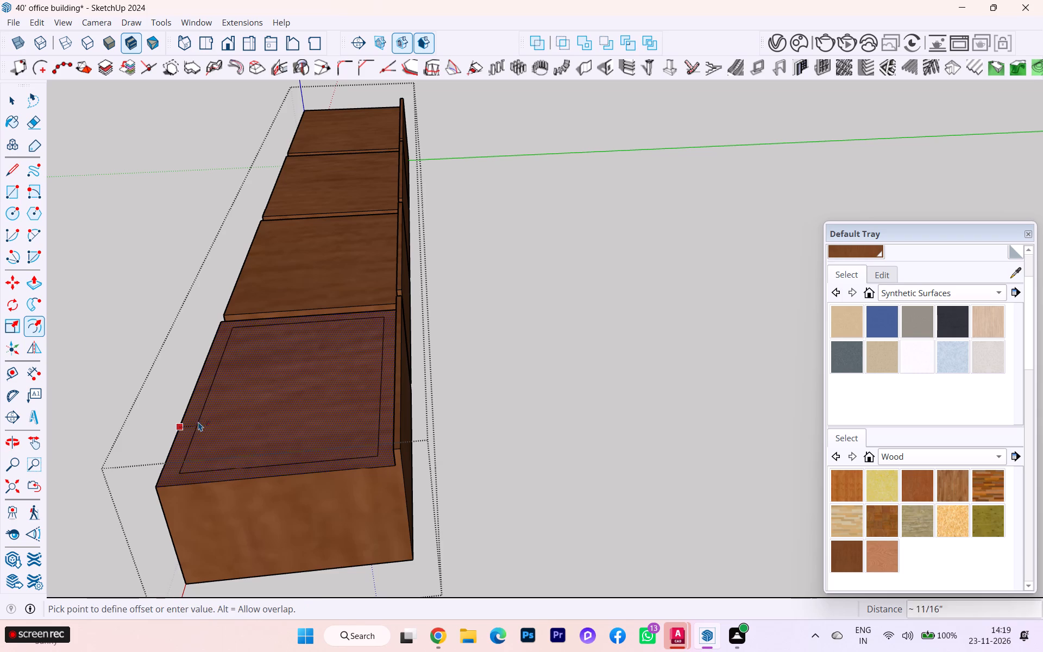
left_click(189, 426)
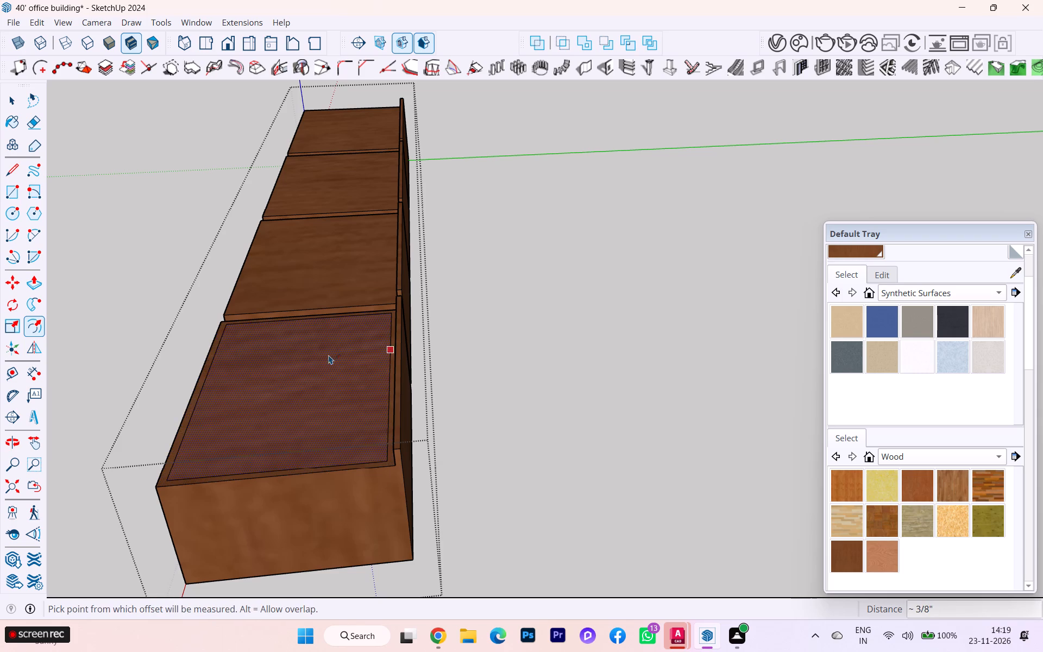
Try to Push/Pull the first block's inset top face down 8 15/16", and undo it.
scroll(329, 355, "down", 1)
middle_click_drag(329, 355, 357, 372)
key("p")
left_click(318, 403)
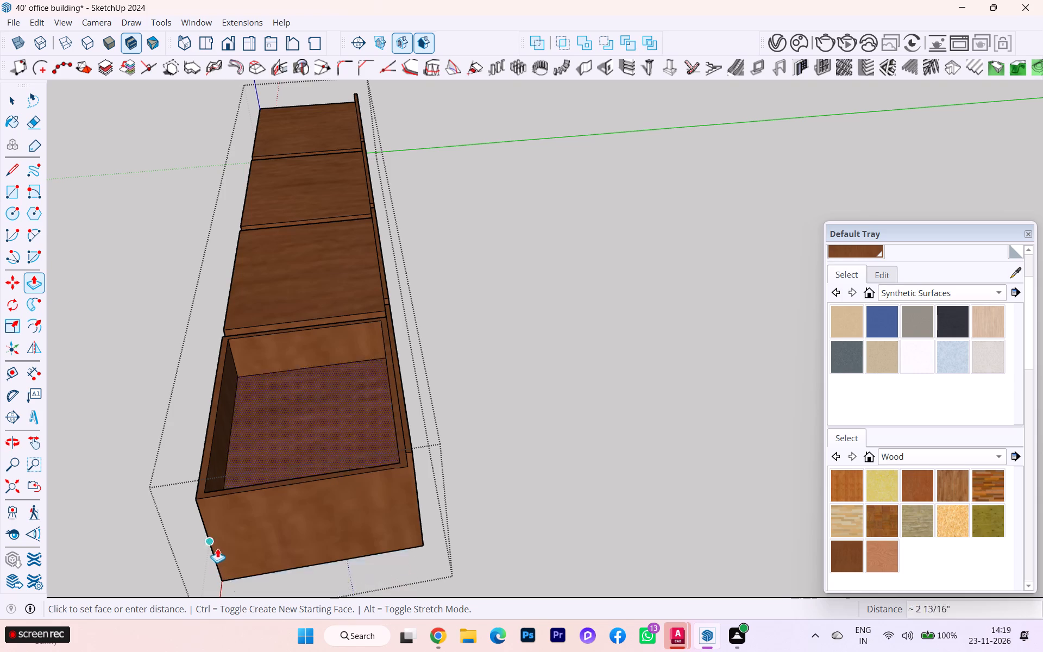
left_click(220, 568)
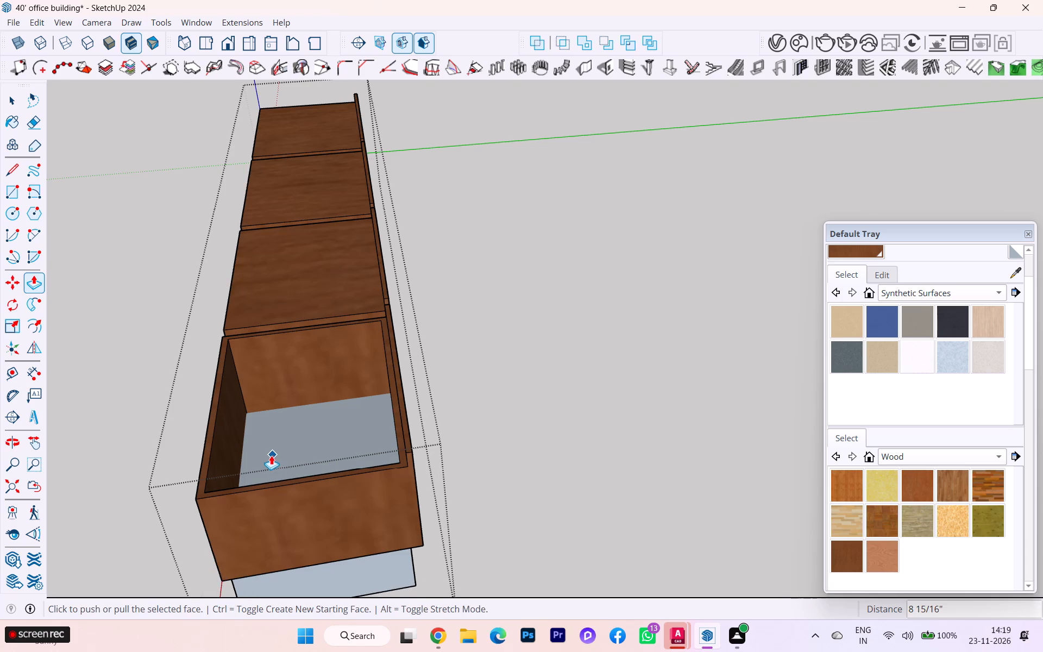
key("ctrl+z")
Push/Pull the first block's inset top face down 3 15/16" to hollow out the drawer.
middle_click_drag(366, 419, 649, 303)
scroll(439, 262, "down", 5)
scroll(438, 262, "up", 4)
scroll(438, 262, "down", 1)
left_click(367, 393)
scroll(362, 446, "down", 2)
middle_click_drag(362, 446, 329, 606)
left_click(354, 404)
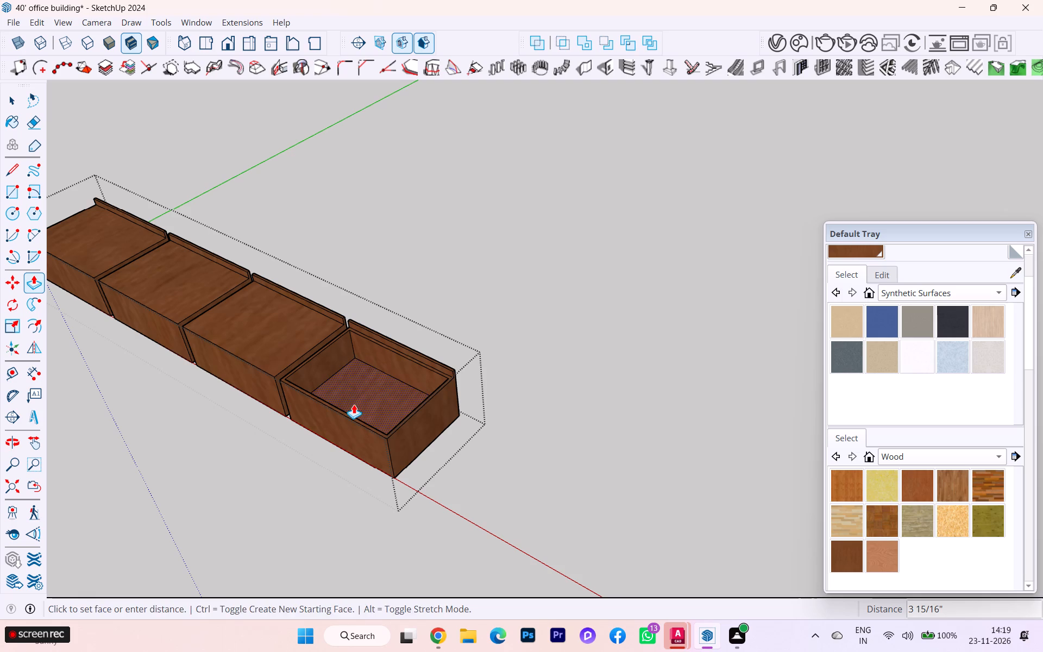
Offset the outline of the second block's lowered top face inward about 3/8", matching the first drawer's wall thickness.
left_click(271, 340)
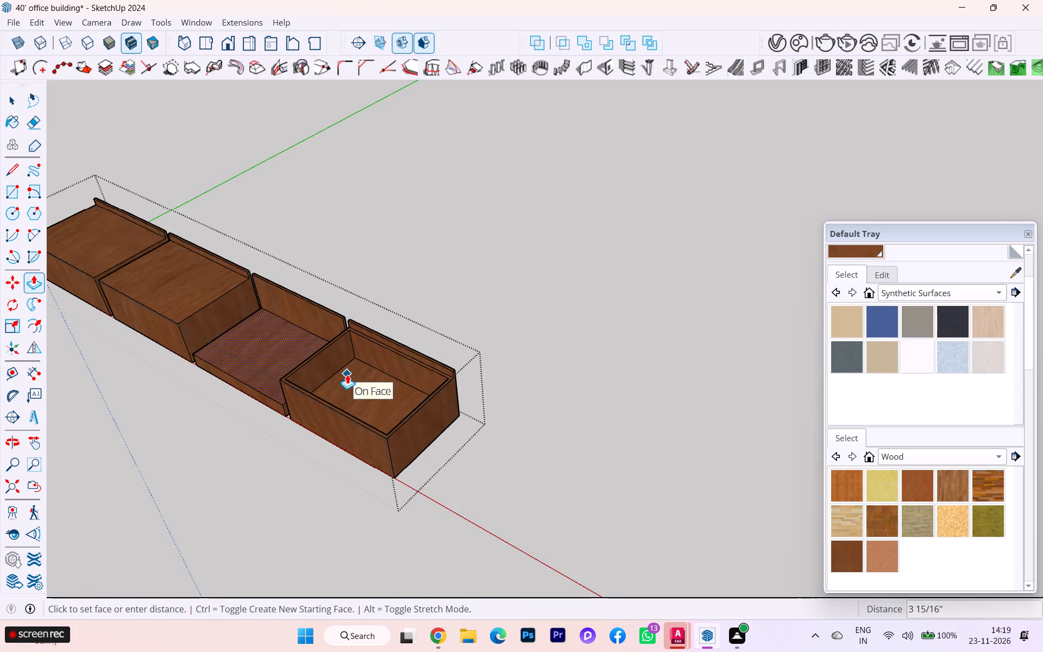
key("Escape")
scroll(250, 356, "up", 3)
key("f")
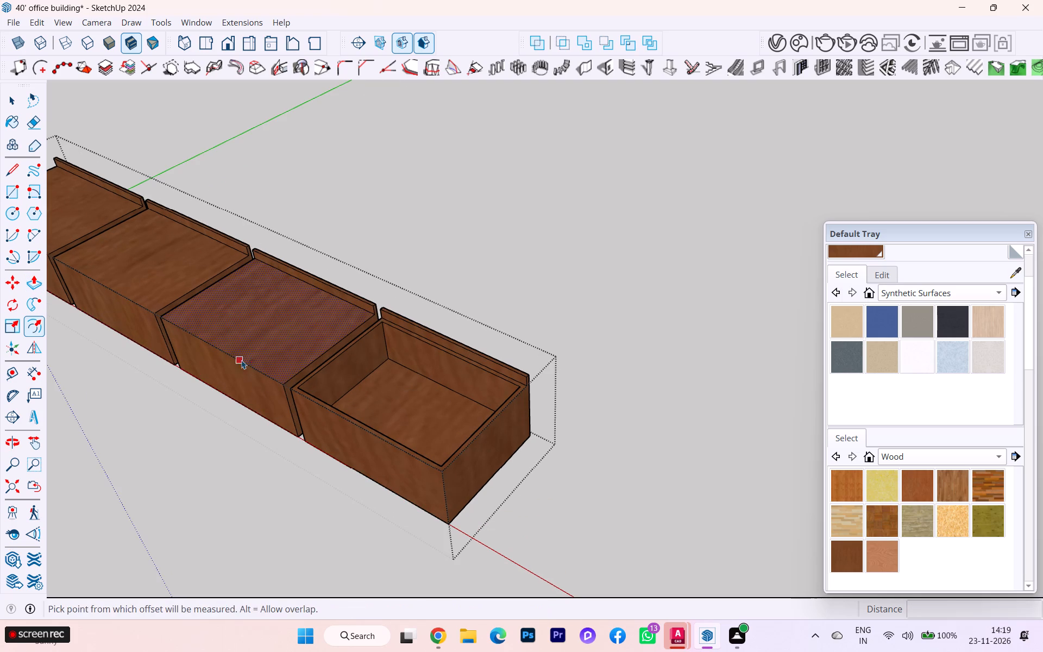
left_click(241, 360)
left_click(247, 354)
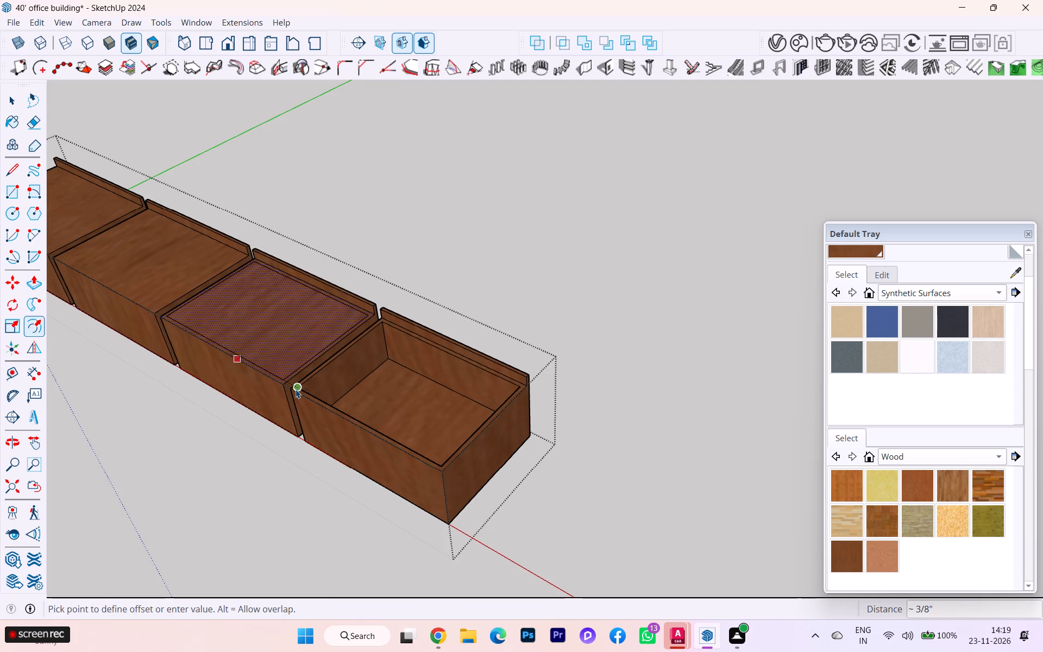
scroll(298, 391, "up", 4)
scroll(298, 391, "down", 2)
scroll(298, 391, "up", 3)
scroll(298, 391, "down", 1)
scroll(298, 391, "up", 2)
left_click(298, 391)
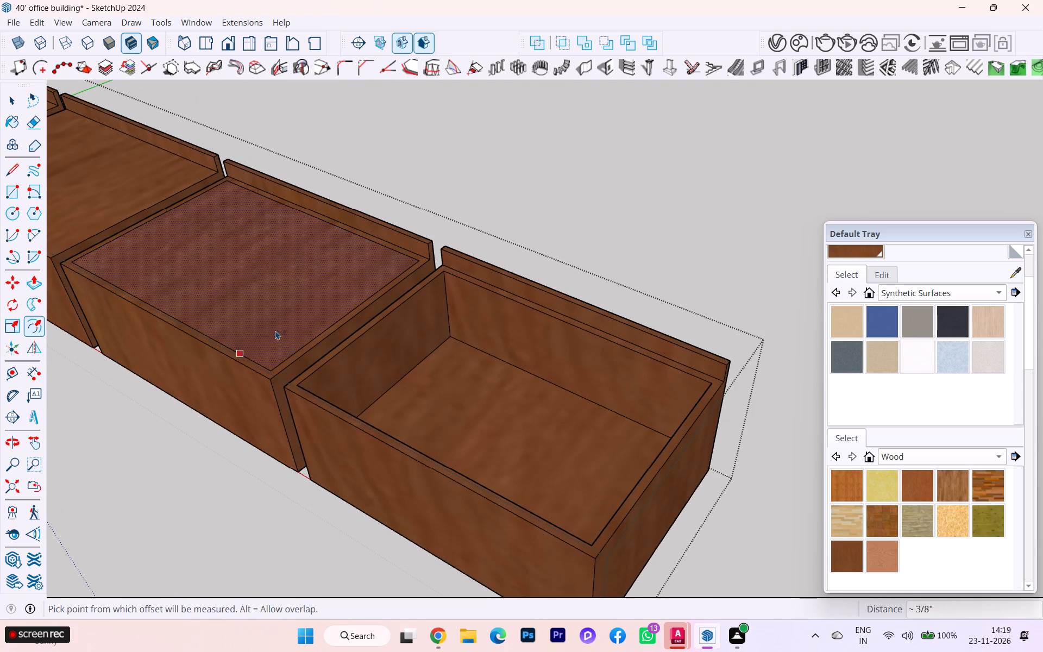
Offset the outline of the third block's lowered top face inward, matching the second block's inset border.
scroll(278, 329, "down", 2)
scroll(462, 347, "down", 3)
scroll(473, 353, "up", 2)
scroll(475, 354, "down", 2)
left_click(156, 266)
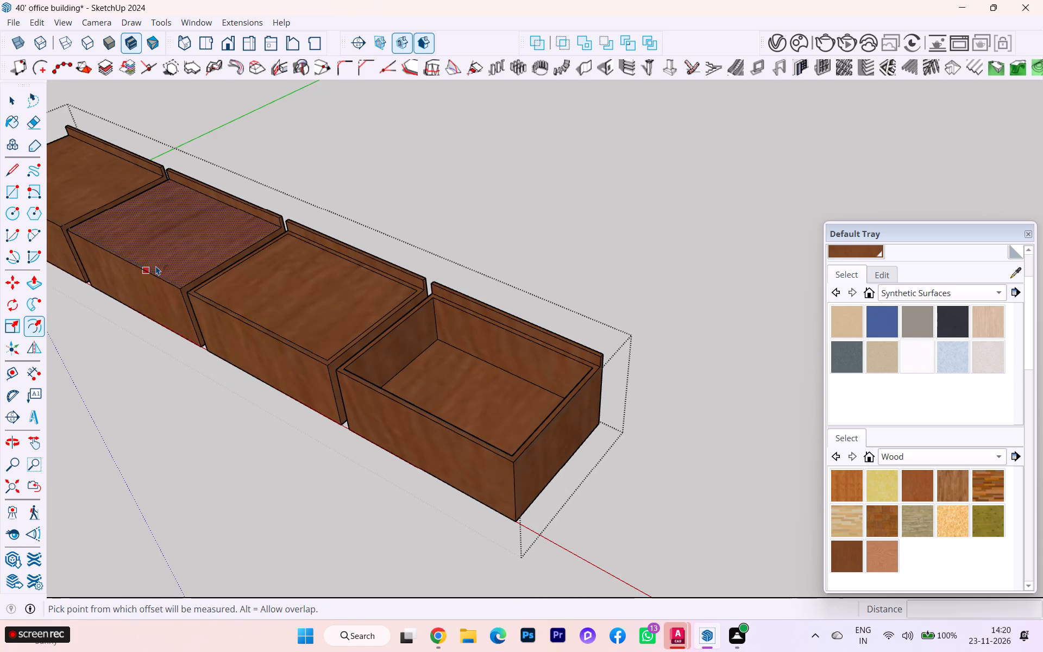
scroll(178, 289, "up", 3)
scroll(198, 297, "down", 2)
scroll(198, 297, "up", 1)
left_click(202, 294)
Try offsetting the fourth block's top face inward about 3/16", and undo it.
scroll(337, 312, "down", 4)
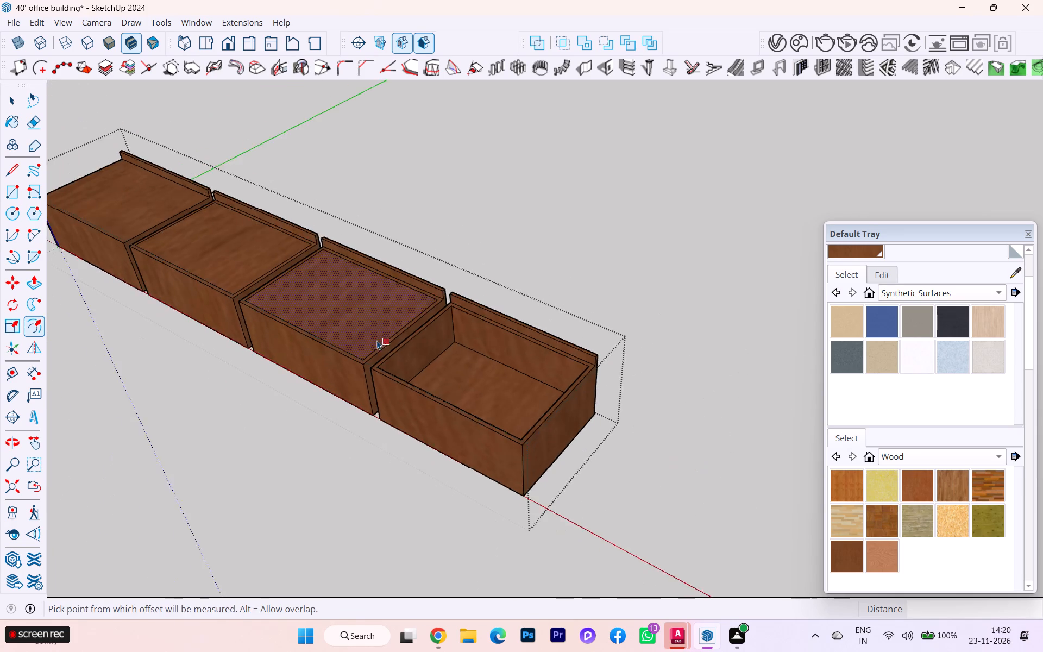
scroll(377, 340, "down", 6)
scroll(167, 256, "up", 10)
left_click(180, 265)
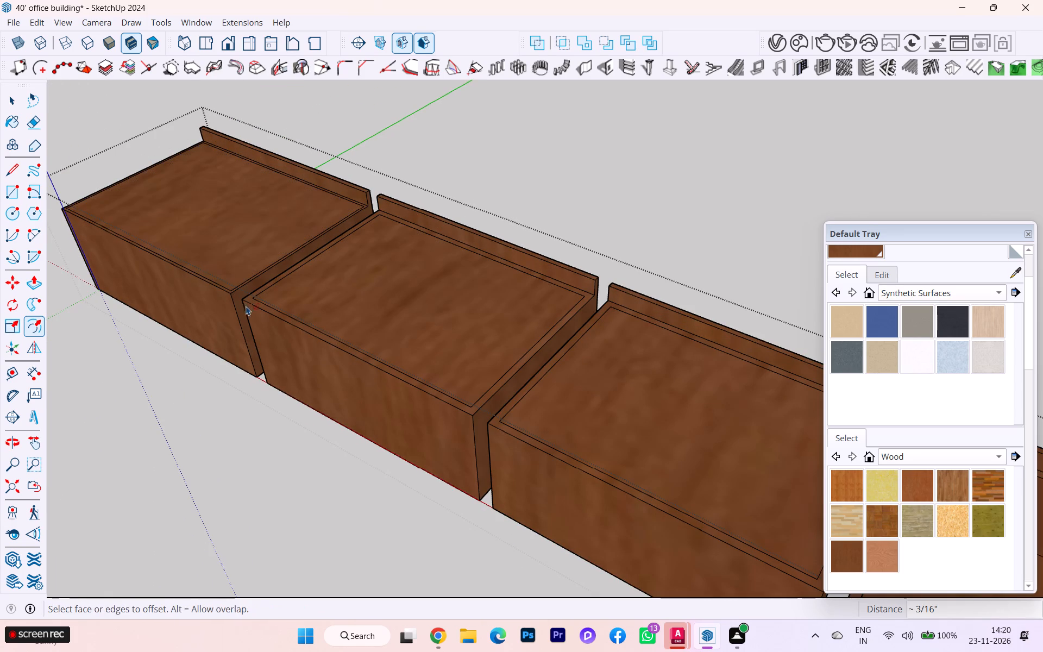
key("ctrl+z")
Offset the outline of the fourth block's top face inward about 3/8", matching the third block's inset border.
scroll(228, 310, "up", 4)
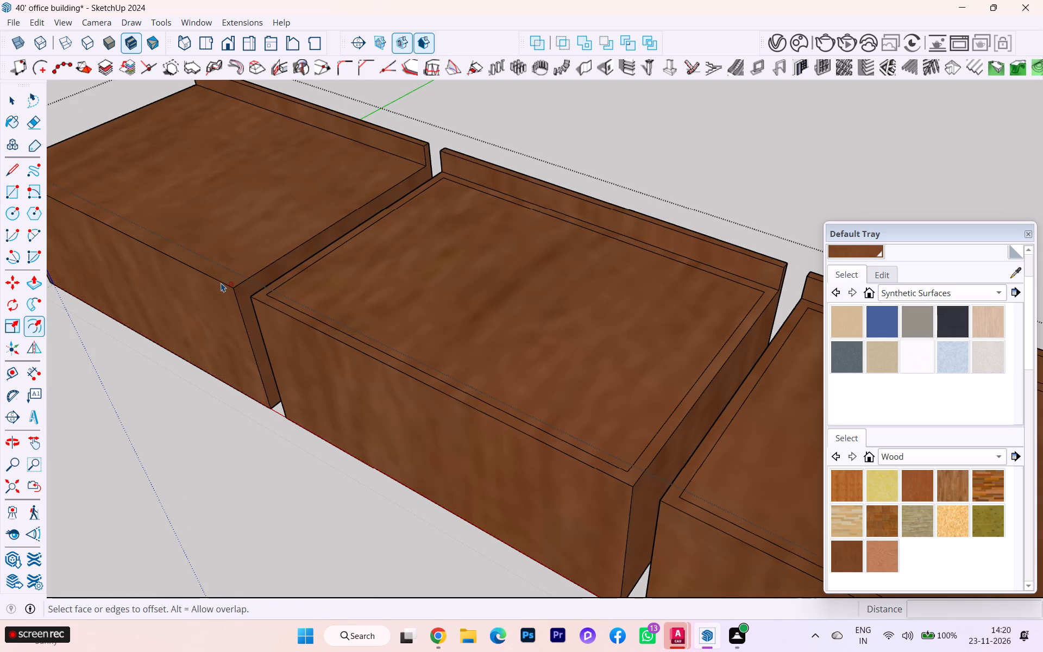
left_click(221, 283)
left_click(224, 277)
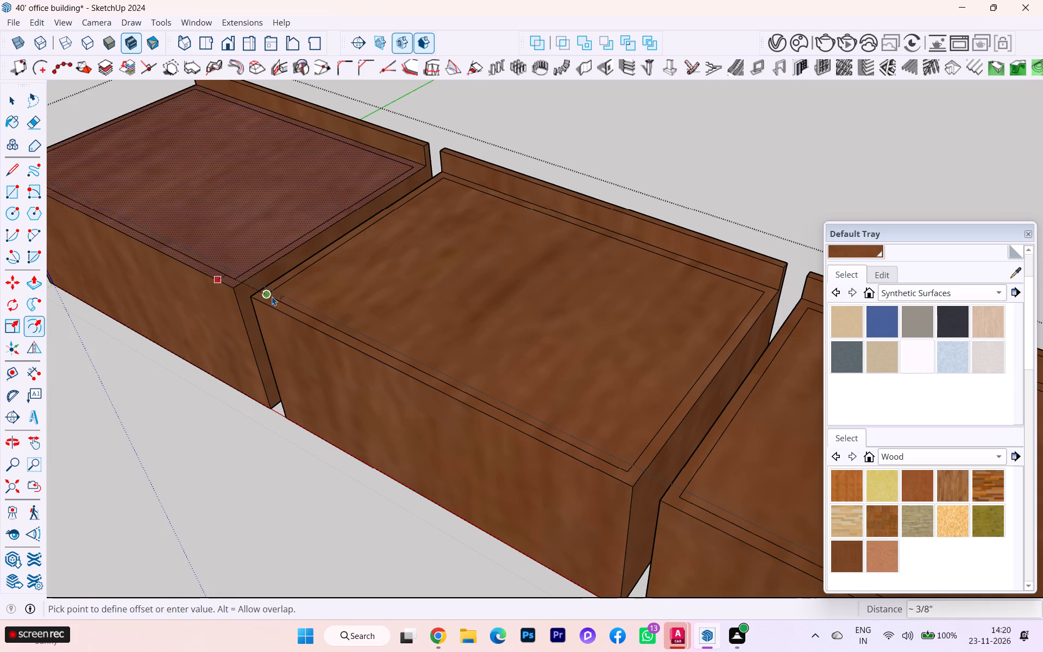
left_click(272, 296)
Push/Pull the fourth block's inset face down 3 15/16" to the level of the first drawer's floor.
key("p")
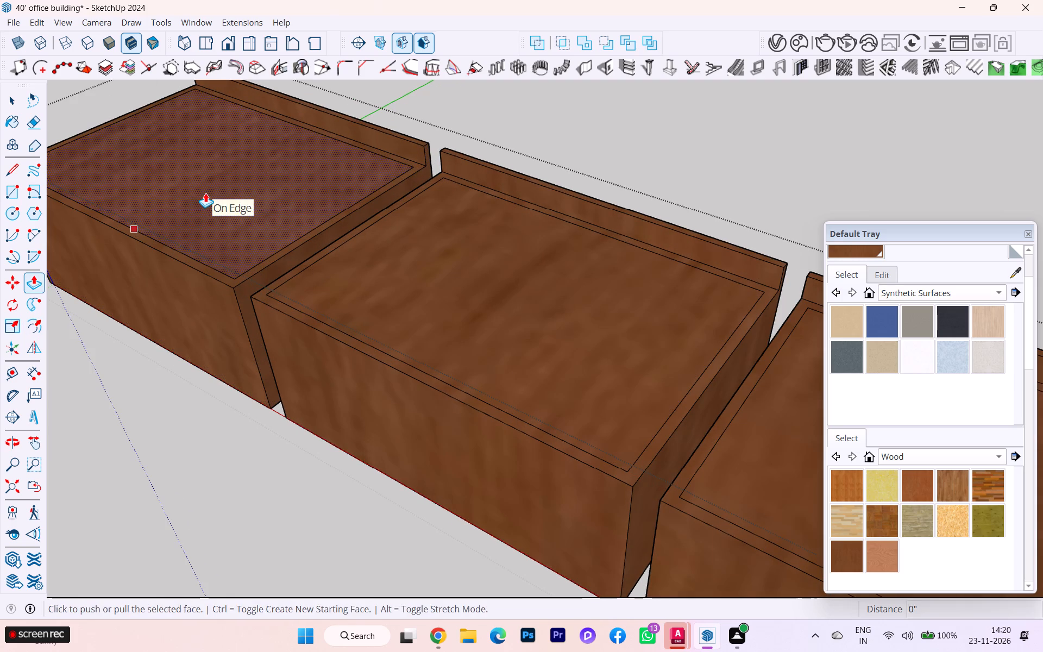
left_click(205, 193)
scroll(240, 229, "down", 2)
scroll(240, 229, "up", 1)
scroll(197, 234, "down", 2)
scroll(206, 236, "up", 2)
scroll(208, 236, "down", 5)
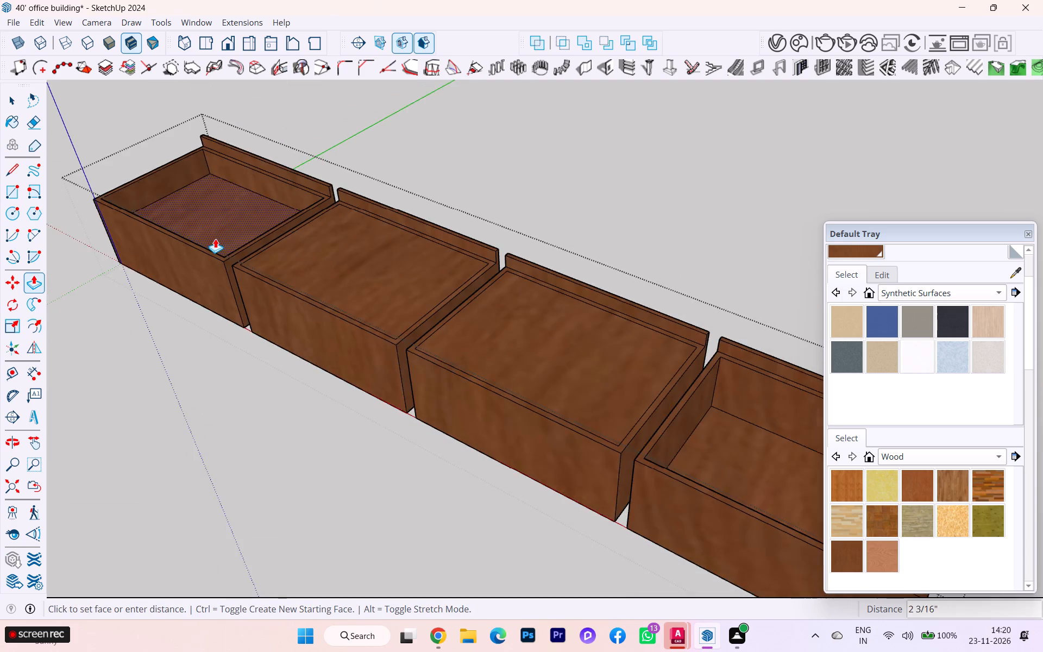
scroll(215, 239, "down", 4)
left_click(562, 381)
Push/Pull the third block's inset face down 3 15/16" to the level of the first drawer's floor.
scroll(369, 291, "up", 2)
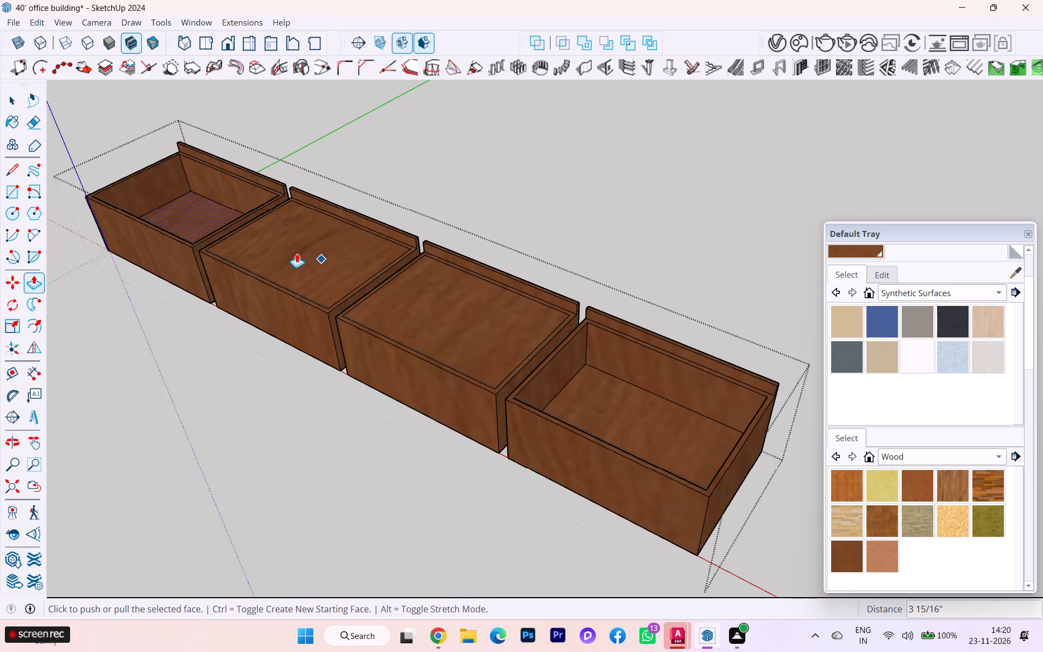
left_click(21, 102)
left_click(280, 244)
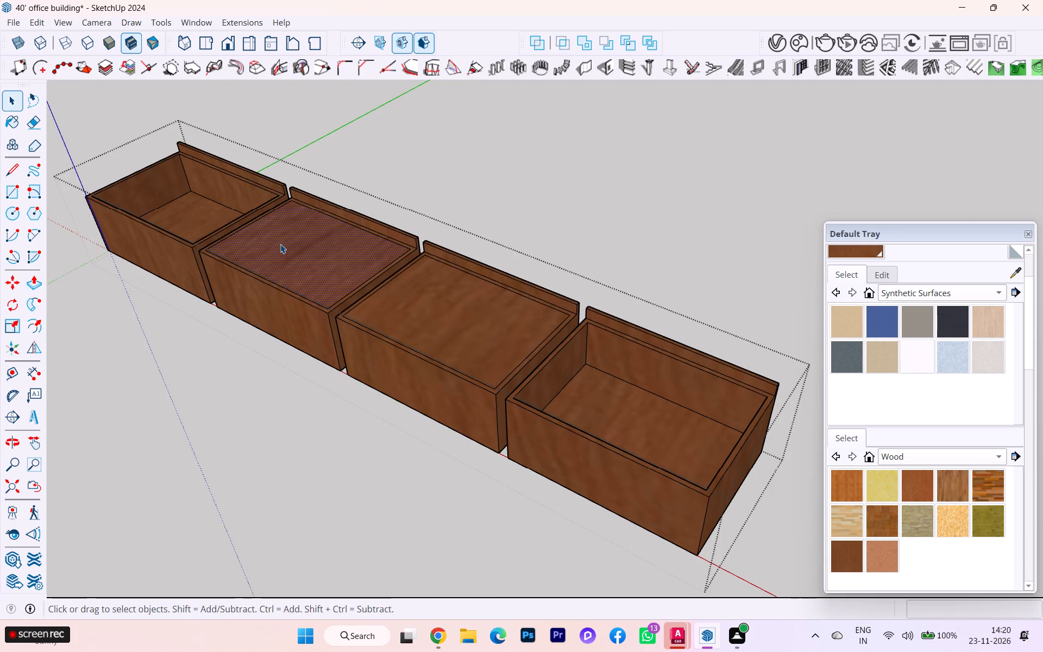
key("p")
left_click(284, 244)
left_click(598, 395)
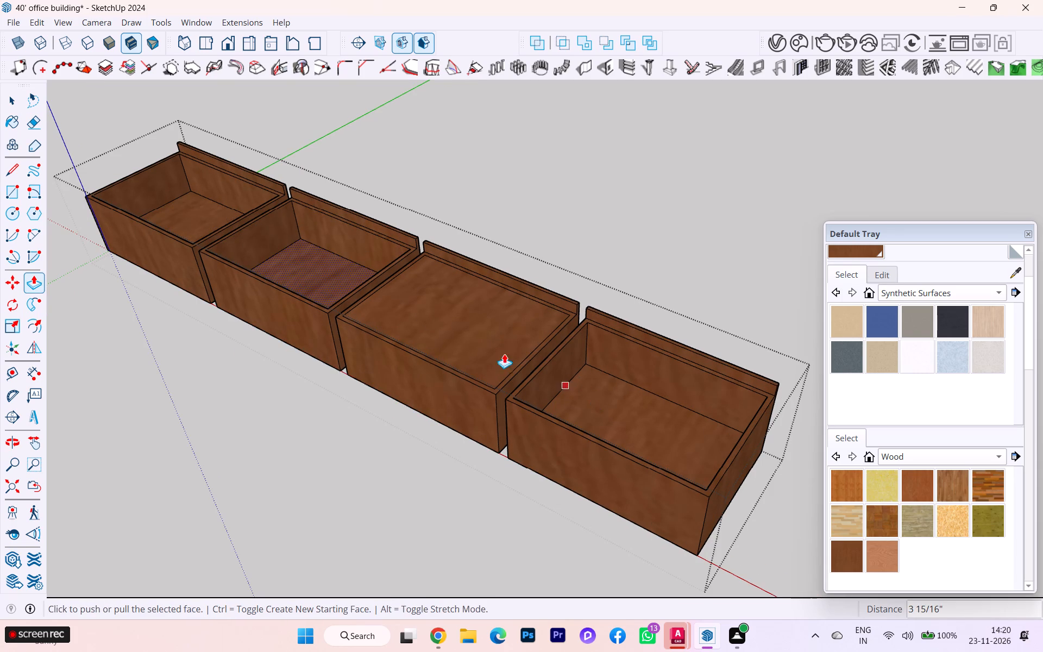
Push/Pull the second block's inset face down 3 15/16" to the level of the first drawer's floor.
left_click(18, 101)
left_click(431, 309)
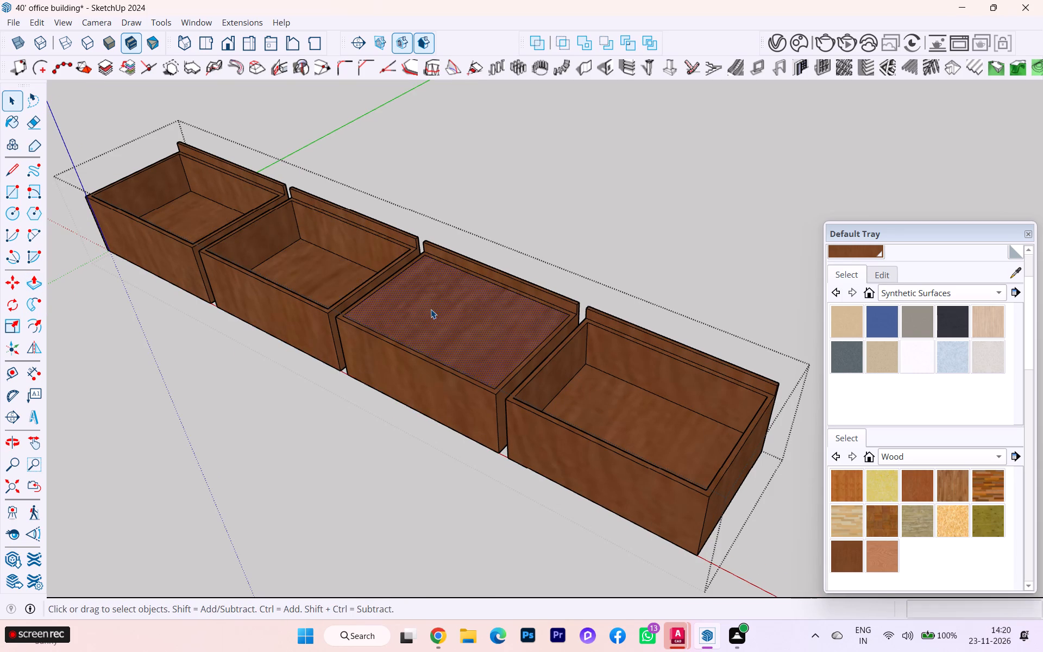
key("p")
left_click(432, 309)
left_click(597, 390)
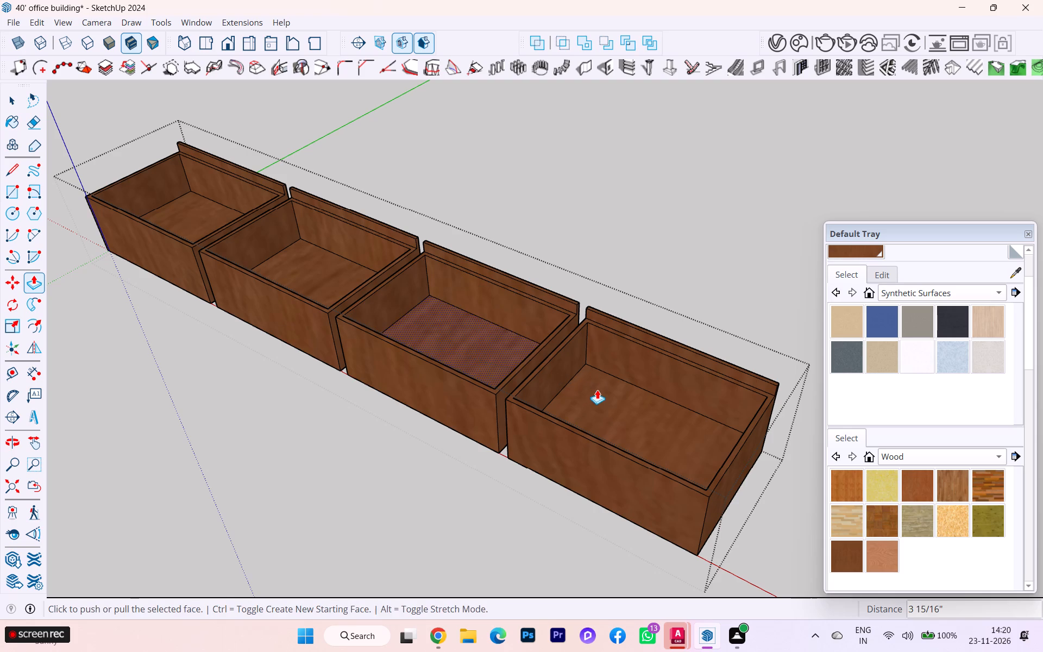
Leave the drawer group to examine the four drawer fronts within the whole desk, and reopen the group for editing.
scroll(525, 334, "down", 5)
middle_click_drag(509, 334, 171, 341)
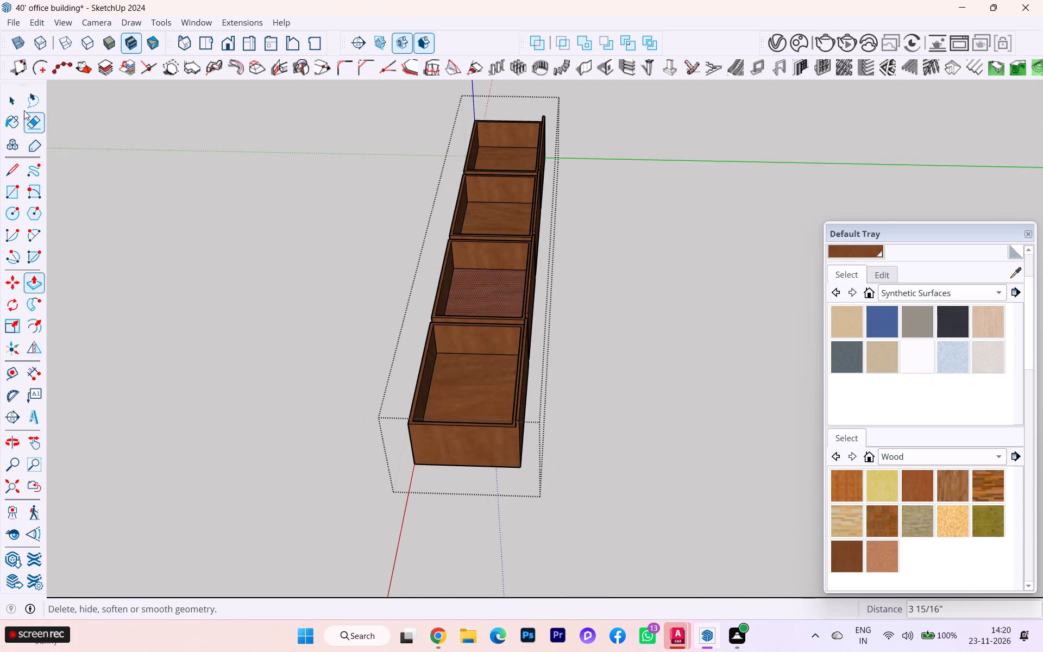
left_click(15, 99)
left_click(388, 309)
middle_click_drag(402, 297, 0, 257)
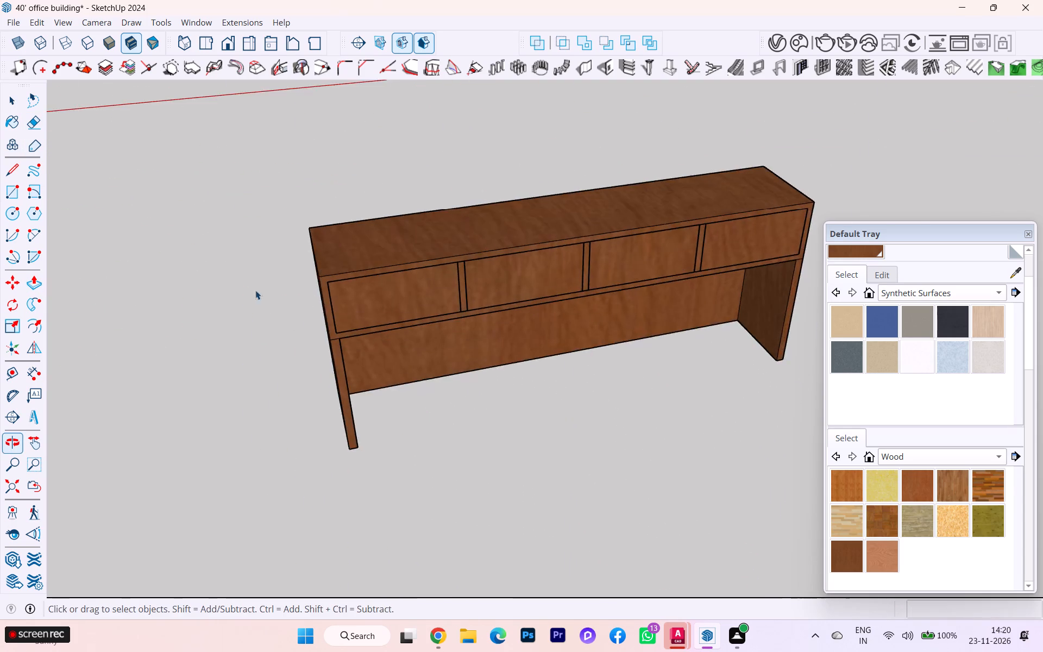
scroll(443, 290, "up", 4)
middle_click_drag(404, 265, 309, 235)
double_click(328, 248)
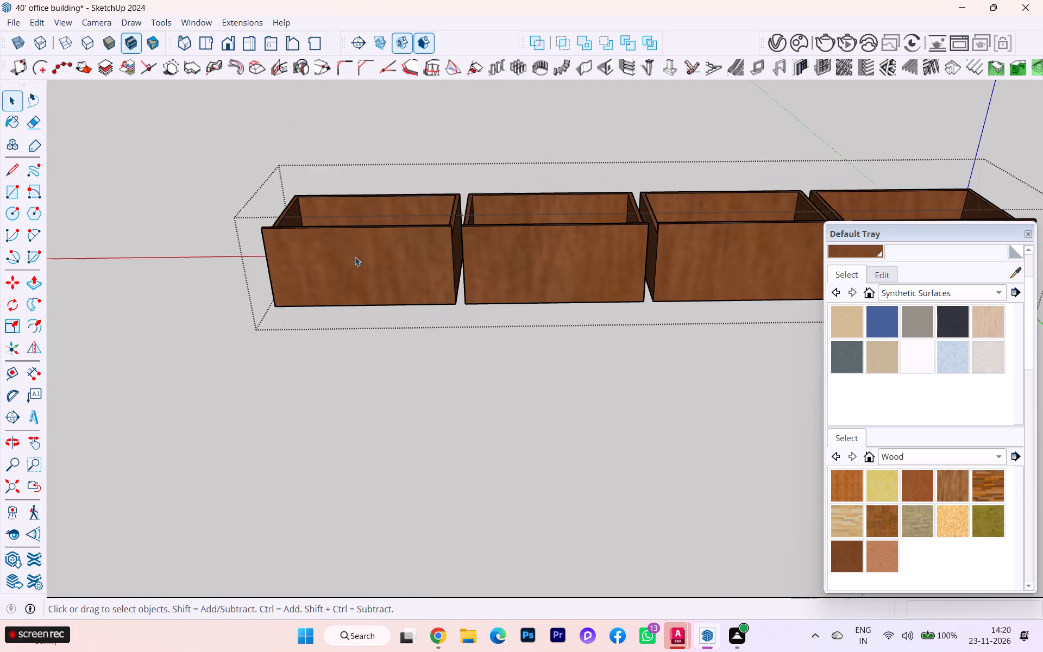
Push/Pull the narrow top face of the first drawer's front panel down 1/2".
scroll(357, 259, "down", 1)
middle_click_drag(357, 259, 417, 386)
scroll(301, 244, "up", 1)
scroll(301, 243, "down", 1)
scroll(301, 243, "up", 10)
scroll(324, 268, "down", 1)
scroll(324, 268, "up", 1)
scroll(324, 268, "down", 1)
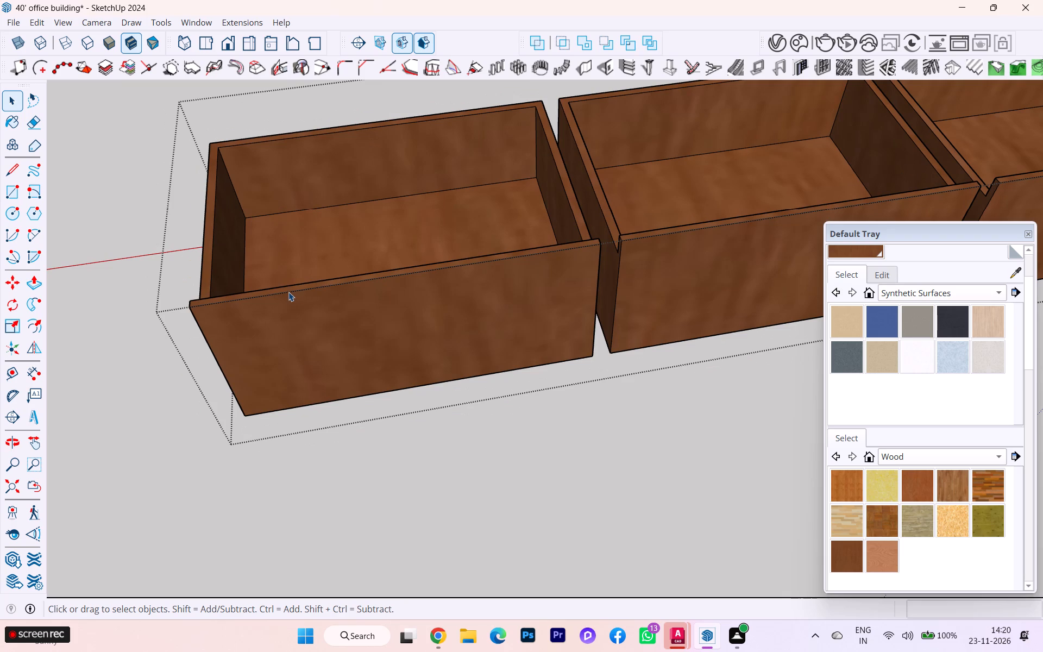
double_click(288, 291)
scroll(288, 291, "up", 5)
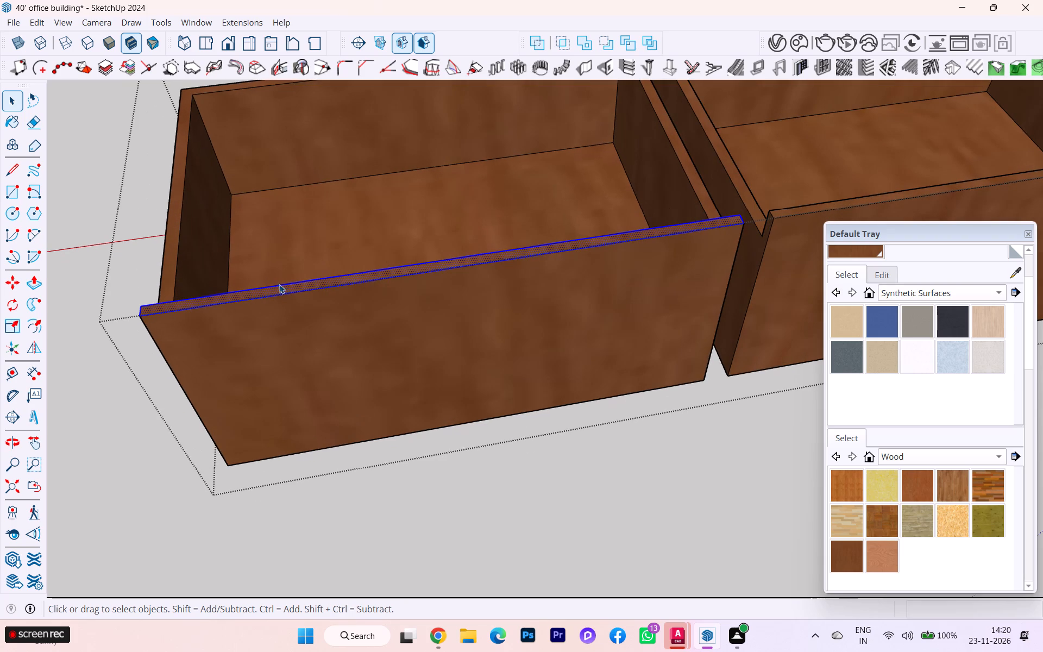
key("l")
key("p")
left_click(275, 280)
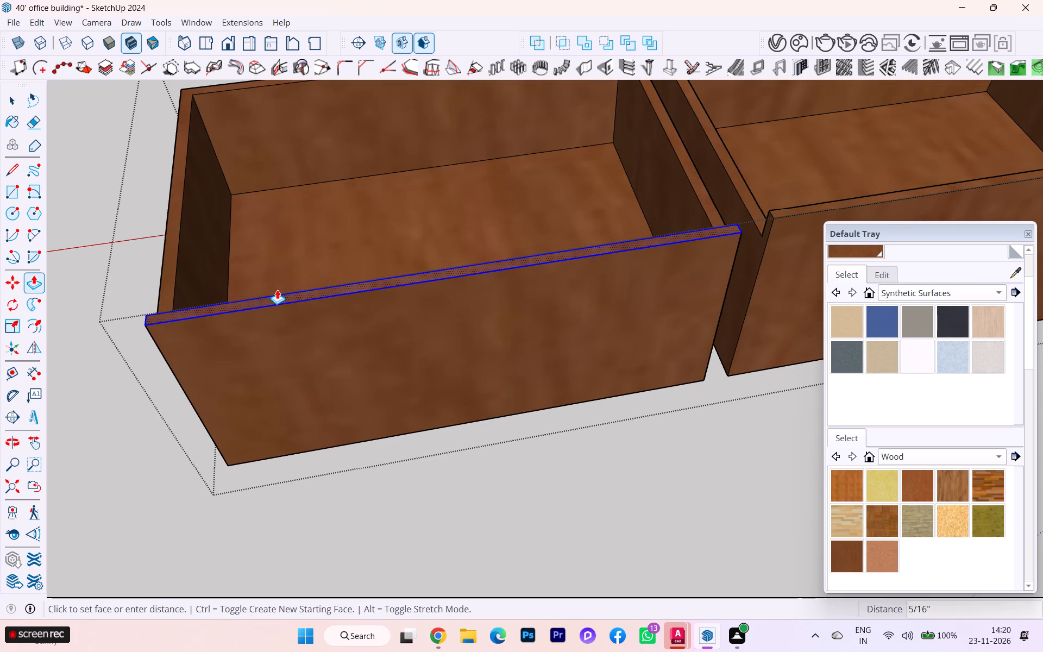
left_click(278, 296)
Push/Pull the narrow top face of the second drawer's front panel down 1/2", level with the first drawer's front.
scroll(431, 298, "down", 1)
middle_click_drag(398, 300, 305, 295)
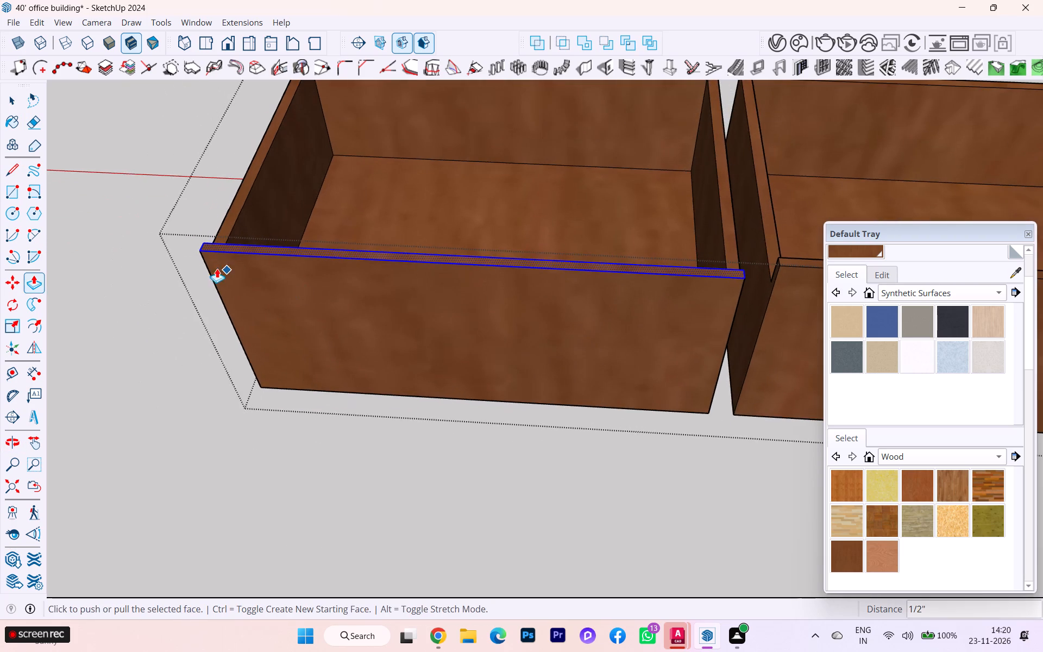
scroll(199, 261, "down", 5)
scroll(198, 260, "up", 2)
scroll(430, 251, "down", 1)
middle_click_drag(431, 251, 326, 188)
scroll(304, 206, "down", 4)
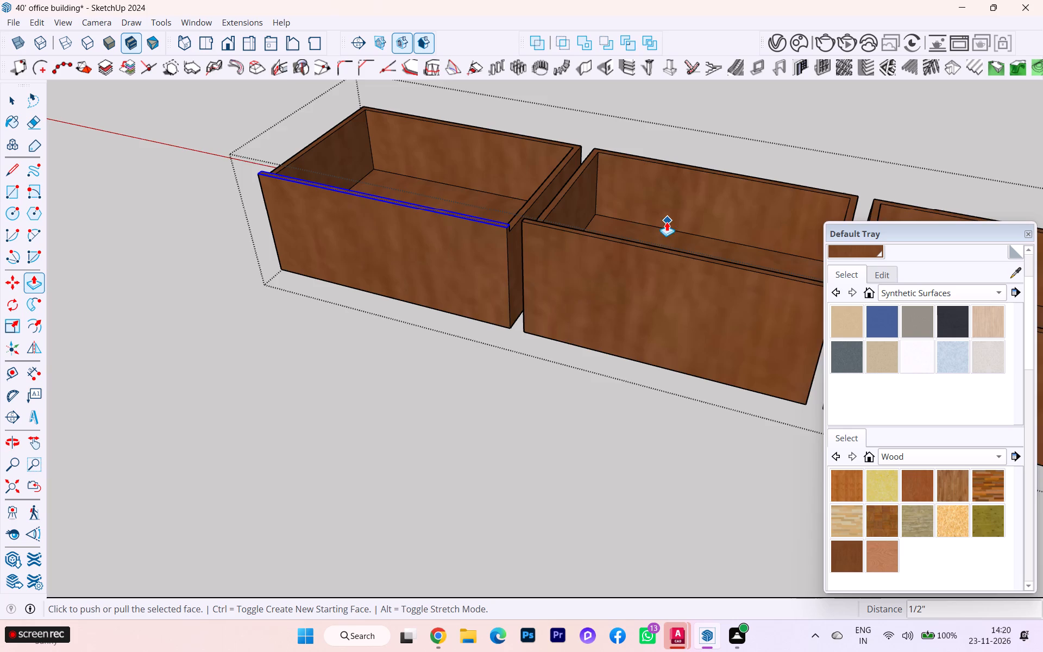
scroll(655, 227, "up", 1)
left_click(11, 103)
scroll(300, 186, "down", 1)
middle_click_drag(321, 199, 392, 289)
scroll(446, 260, "up", 2)
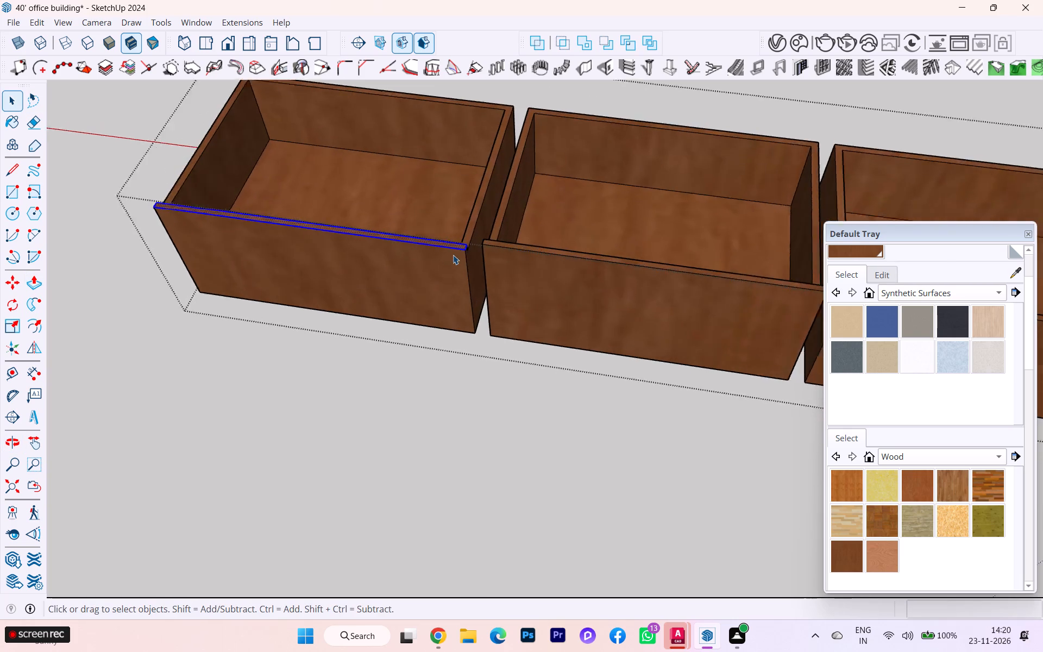
scroll(453, 255, "up", 2)
scroll(510, 240, "down", 1)
scroll(511, 240, "up", 1)
left_click(511, 240)
key("p")
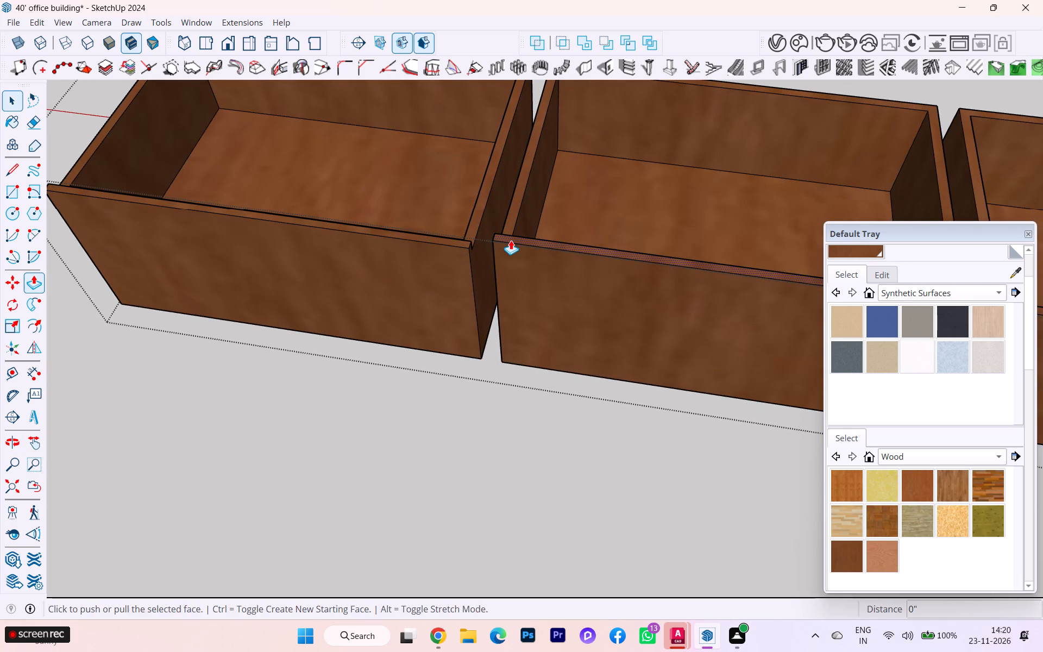
left_click(511, 240)
left_click(455, 259)
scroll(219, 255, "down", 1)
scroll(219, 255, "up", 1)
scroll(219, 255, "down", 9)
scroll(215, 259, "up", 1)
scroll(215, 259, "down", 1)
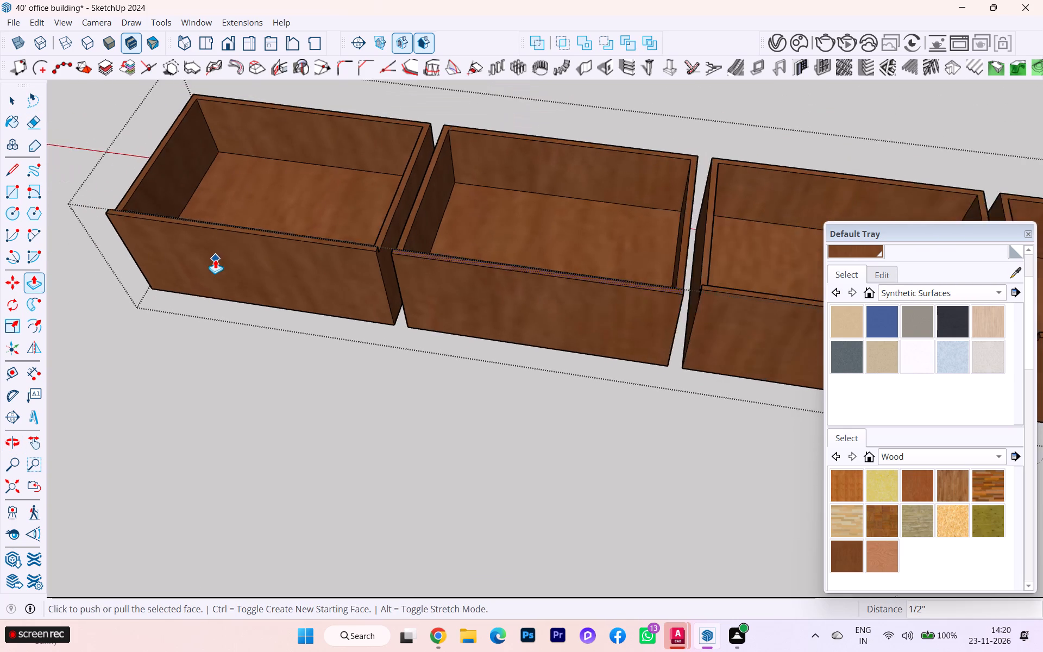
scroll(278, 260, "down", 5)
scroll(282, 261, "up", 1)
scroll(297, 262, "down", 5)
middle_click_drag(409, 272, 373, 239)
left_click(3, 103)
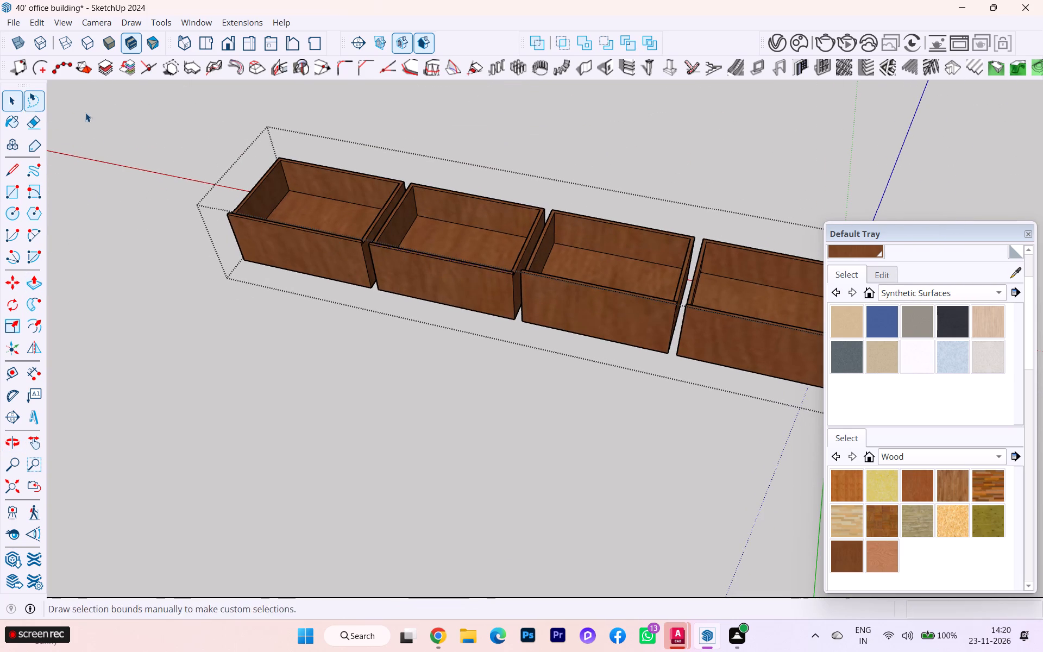
Push/Pull the narrow top face of the third drawer's front panel down about 1/2", level with the second drawer's front.
scroll(482, 205, "up", 5)
scroll(593, 265, "down", 1)
scroll(592, 267, "up", 2)
left_click(524, 323)
scroll(529, 319, "up", 5)
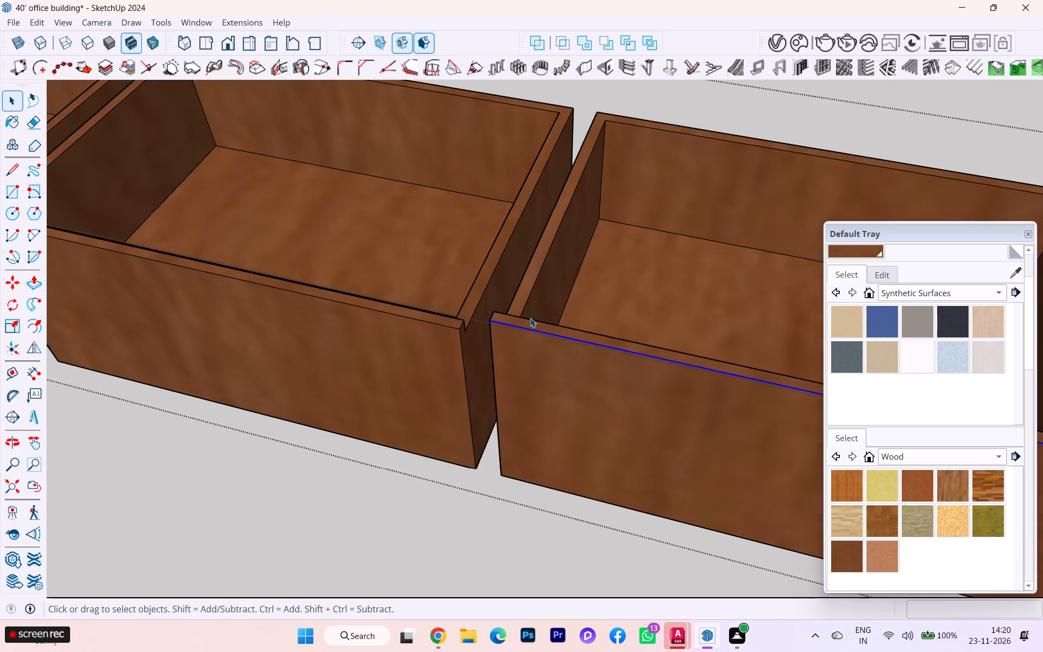
scroll(530, 318, "up", 3)
left_click(520, 327)
left_click(523, 324)
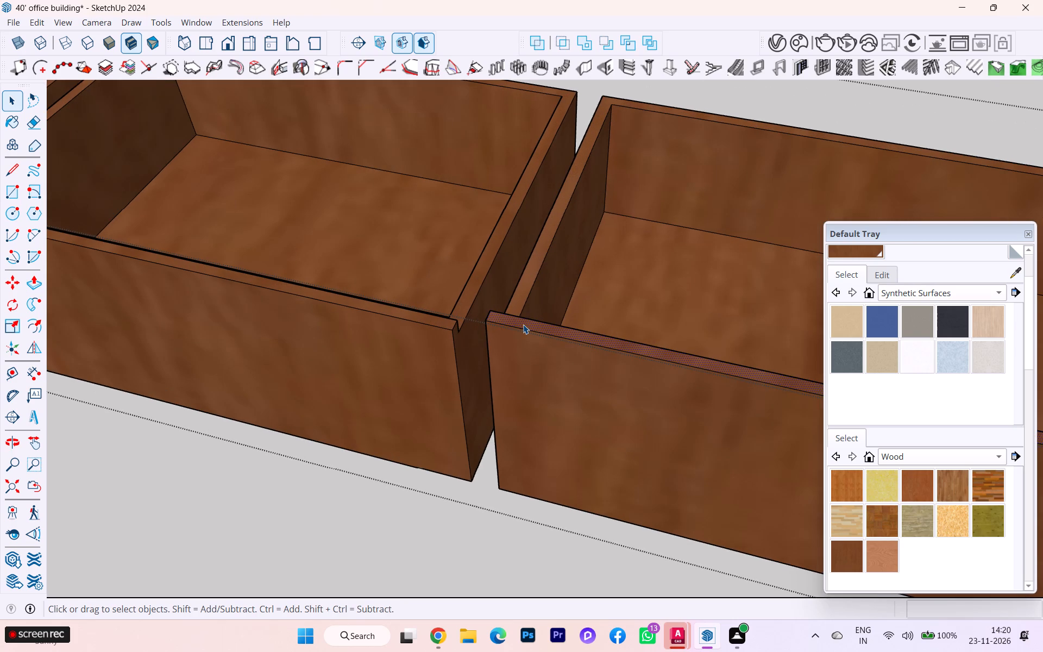
key("p")
left_click(523, 324)
left_click(442, 335)
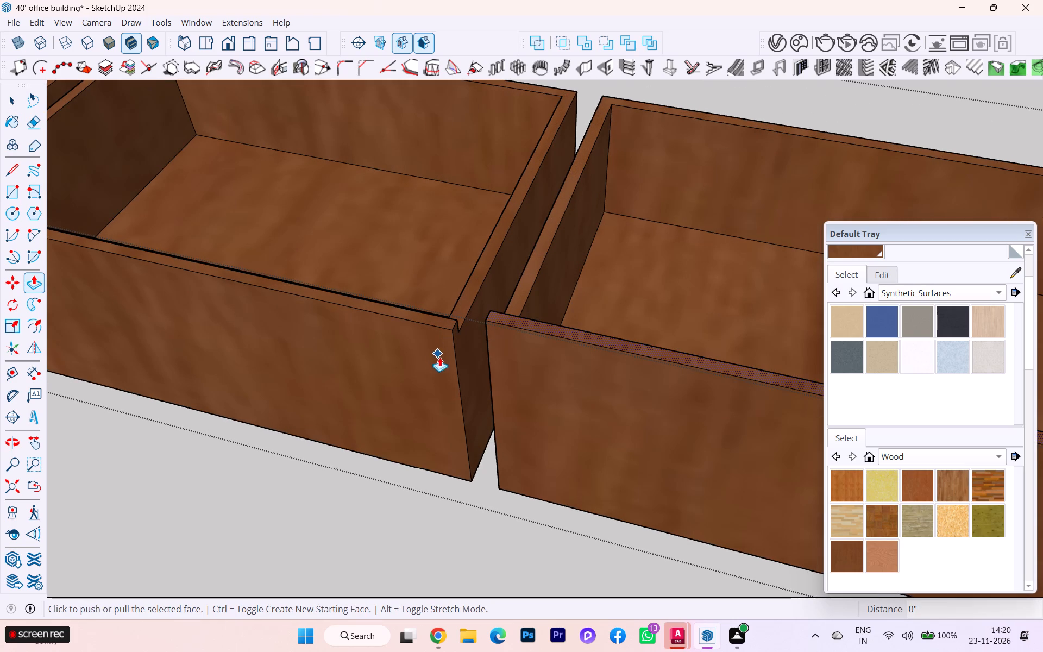
left_click(504, 317)
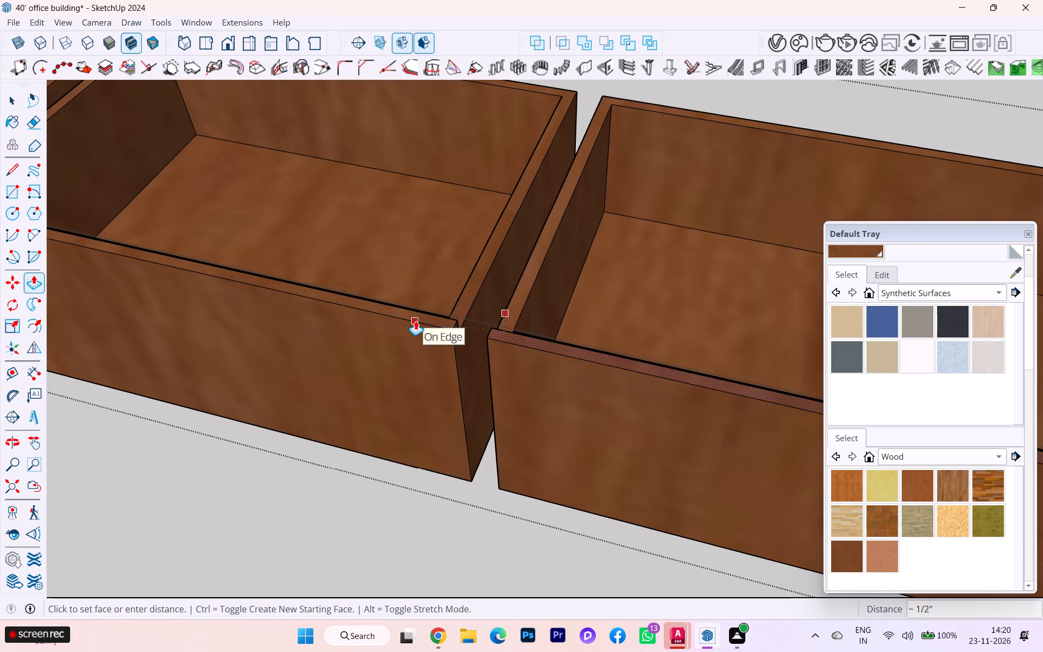
left_click(416, 321)
scroll(402, 295, "down", 3)
scroll(362, 282, "up", 1)
scroll(357, 280, "down", 1)
scroll(305, 215, "down", 4)
scroll(691, 329, "up", 2)
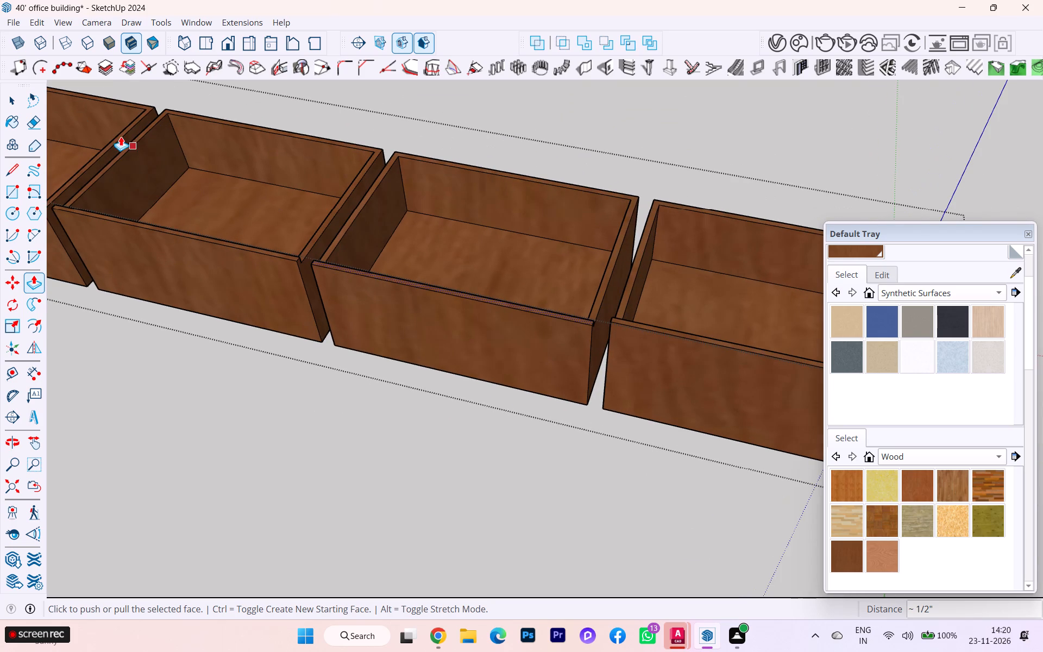
Push/Pull the narrow top face of the fourth drawer's front panel down 1/2", level with the third drawer's front.
left_click(12, 101)
scroll(691, 390, "up", 2)
scroll(696, 388, "down", 1)
scroll(696, 387, "up", 5)
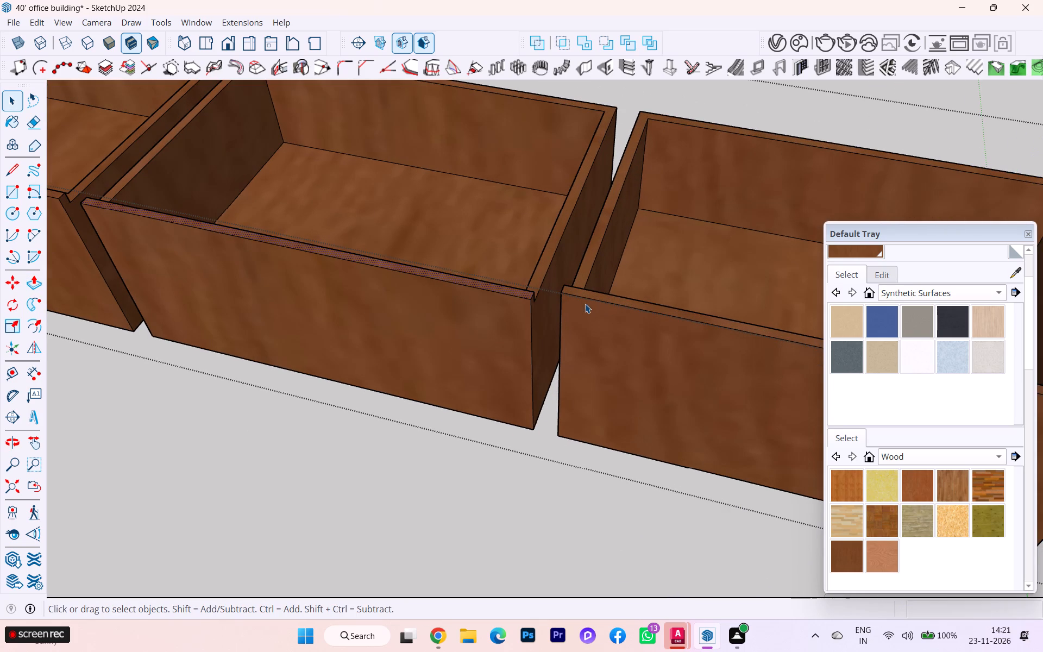
left_click(587, 291)
scroll(587, 291, "up", 4)
scroll(587, 291, "down", 1)
scroll(587, 291, "up", 1)
left_click(583, 296)
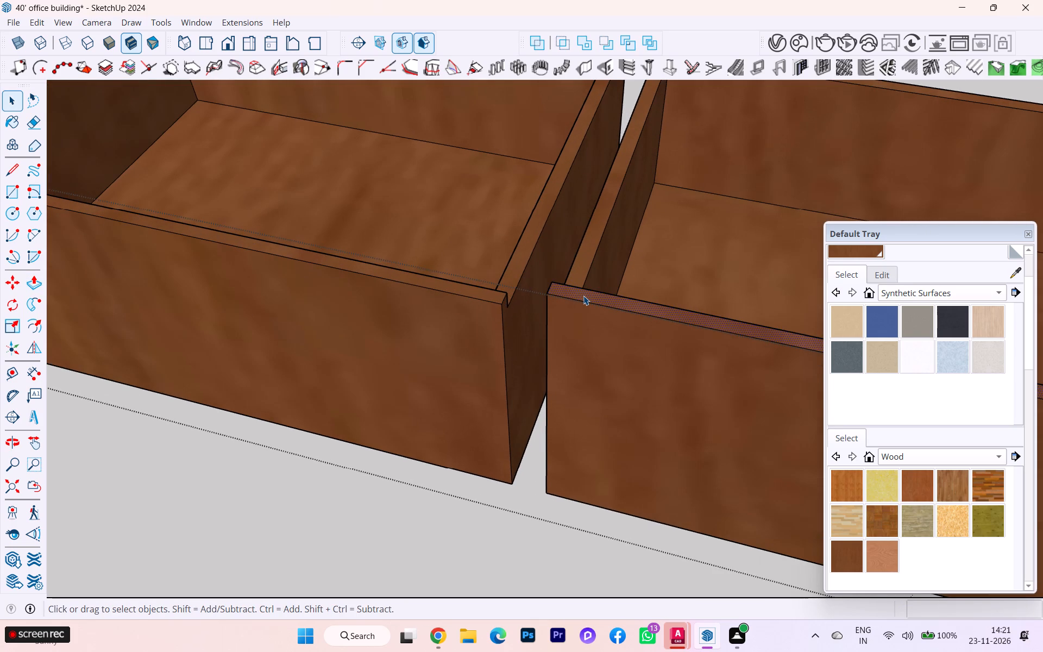
key("p")
left_click(583, 296)
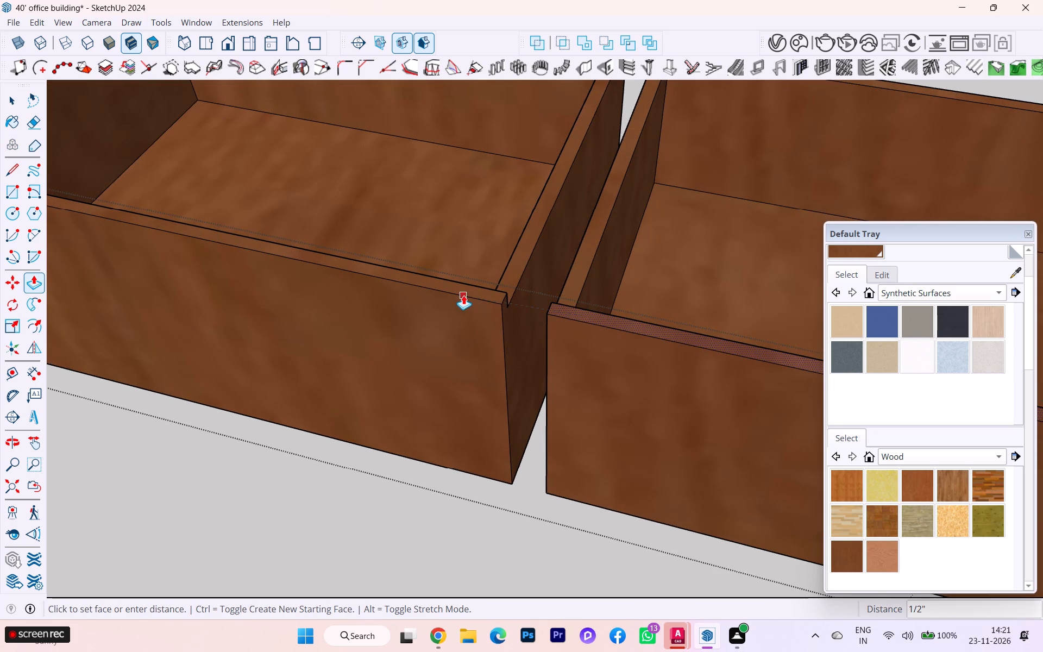
left_click(463, 295)
scroll(592, 276, "down", 10)
scroll(690, 333, "down", 1)
scroll(690, 334, "up", 2)
scroll(691, 334, "down", 5)
scroll(691, 334, "up", 2)
scroll(691, 334, "down", 4)
Examine the row of four hollowed drawers and compare the heights of their front panels.
middle_click_drag(578, 334, 756, 375)
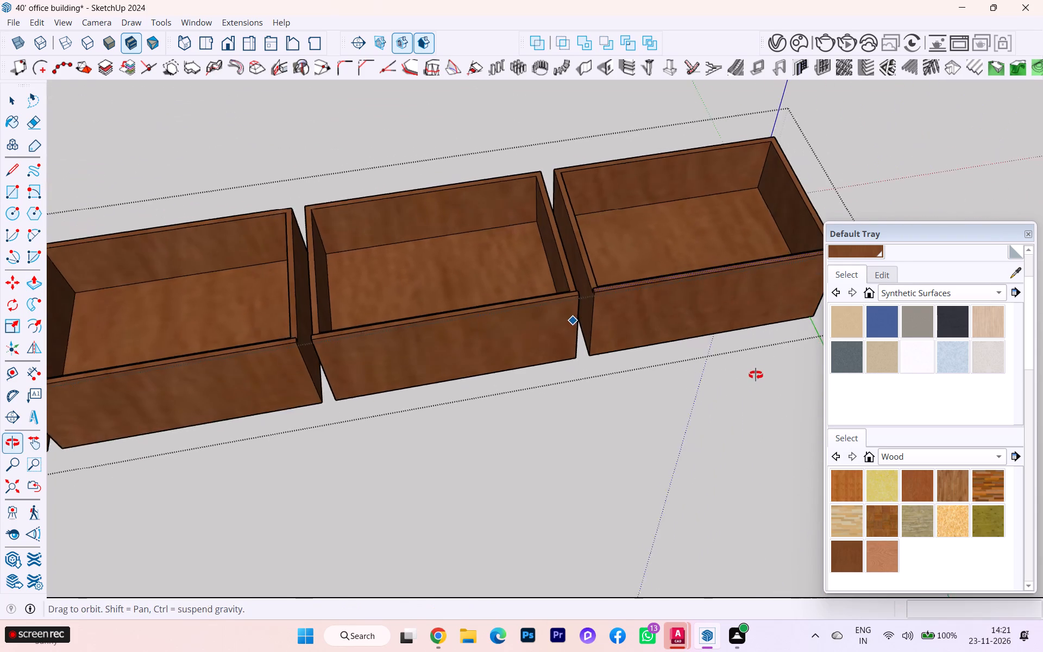
middle_click_drag(756, 375, 757, 375)
scroll(713, 275, "down", 5)
scroll(722, 291, "up", 1)
scroll(723, 292, "down", 6)
scroll(696, 292, "up", 1)
scroll(697, 293, "down", 1)
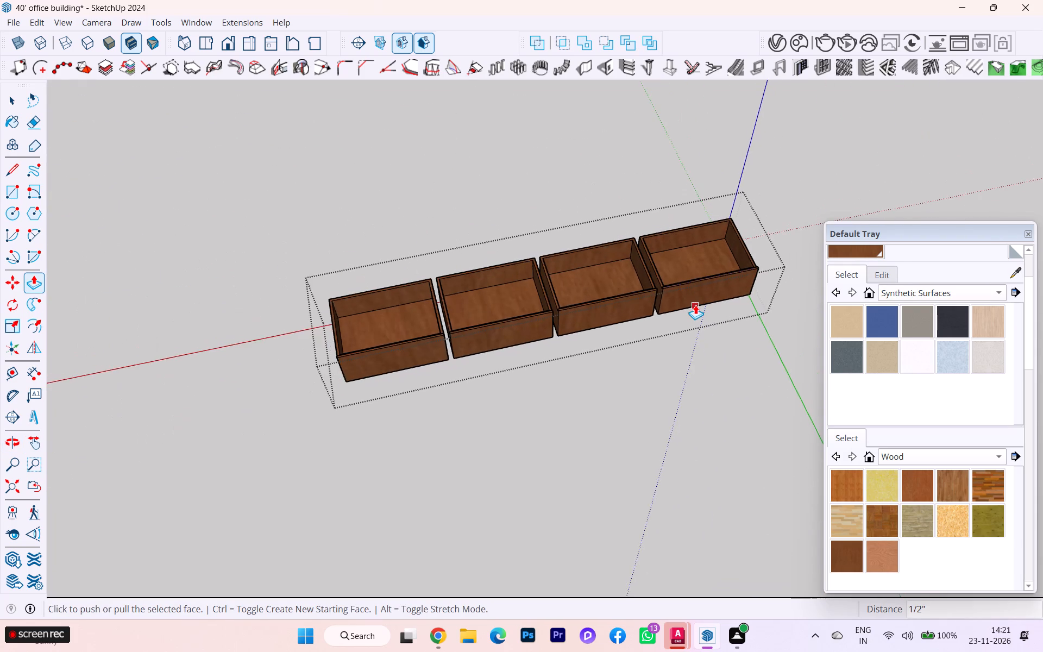
scroll(695, 305, "down", 4)
scroll(574, 302, "up", 5)
scroll(562, 298, "down", 5)
scroll(561, 298, "up", 5)
scroll(543, 294, "down", 1)
scroll(543, 294, "up", 2)
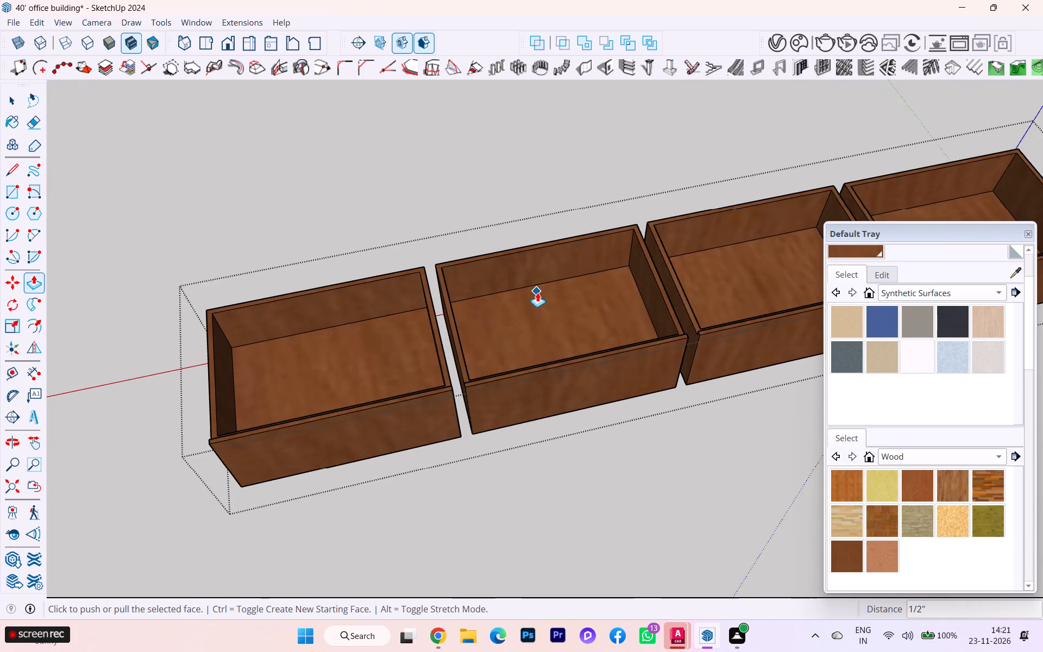
scroll(537, 292, "up", 2)
scroll(536, 292, "down", 1)
middle_click_drag(528, 289, 461, 188)
scroll(461, 188, "up", 1)
scroll(513, 228, "down", 2)
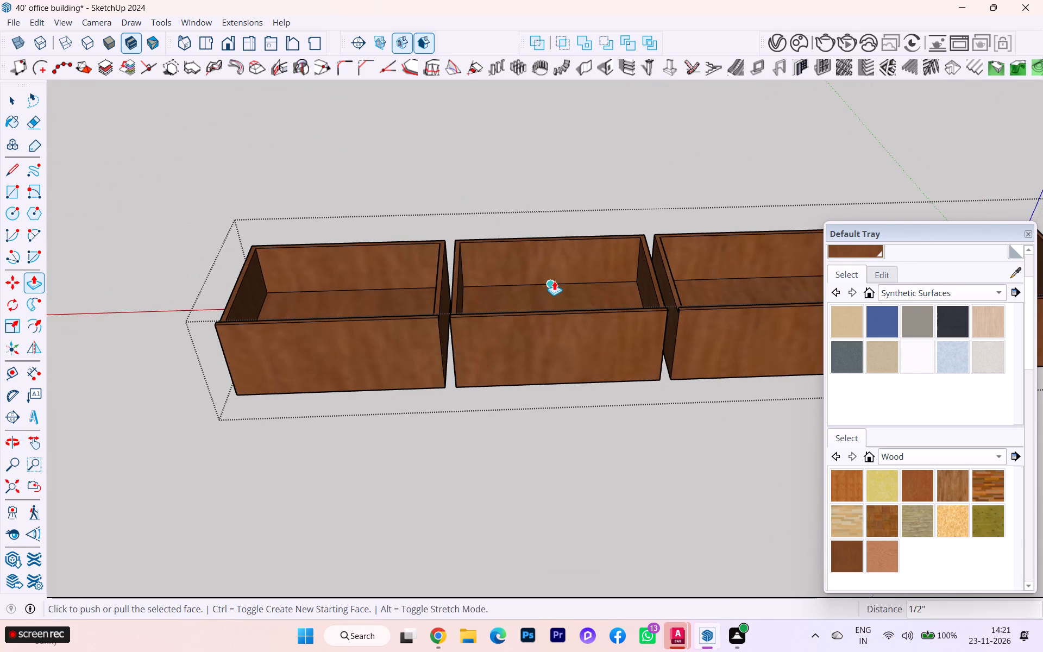
scroll(660, 398, "down", 3)
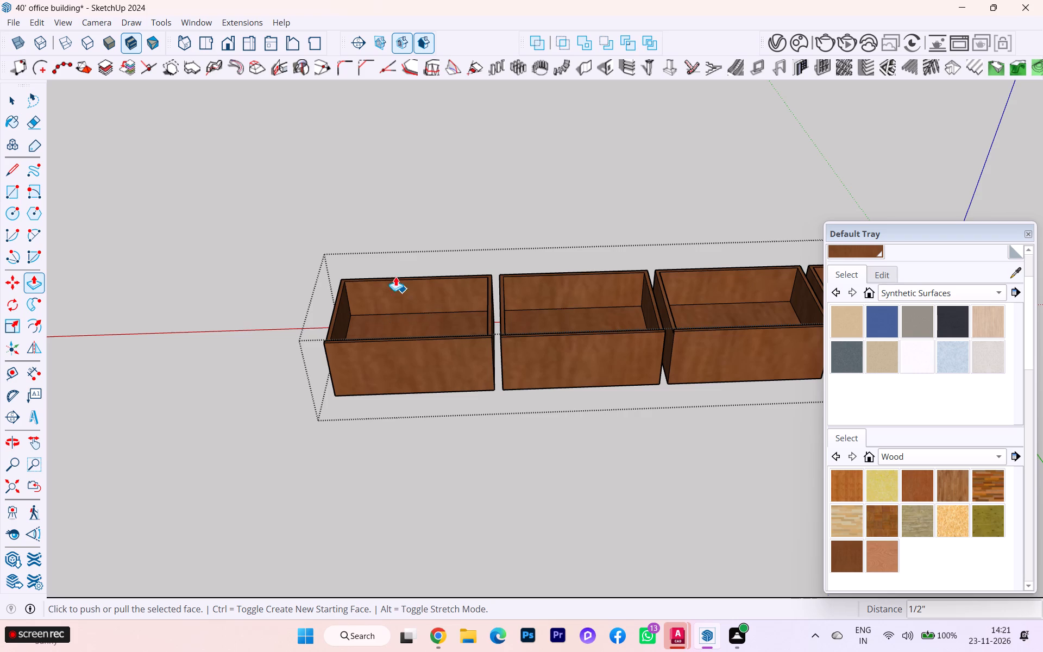
Leave the drawer group and examine the gaps above the drawer fronts within the whole desk.
left_click(9, 102)
left_click(284, 180)
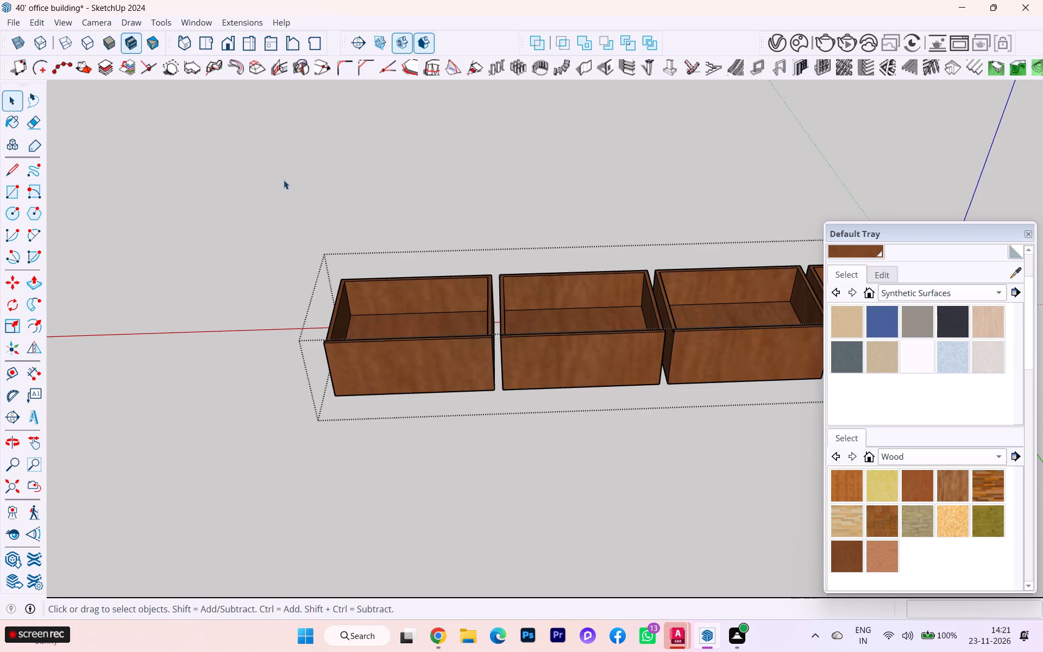
scroll(446, 350, "up", 1)
scroll(446, 351, "down", 1)
scroll(446, 351, "up", 1)
scroll(437, 350, "down", 1)
scroll(436, 350, "up", 1)
scroll(435, 351, "down", 1)
middle_click_drag(435, 351, 458, 161)
scroll(479, 189, "up", 3)
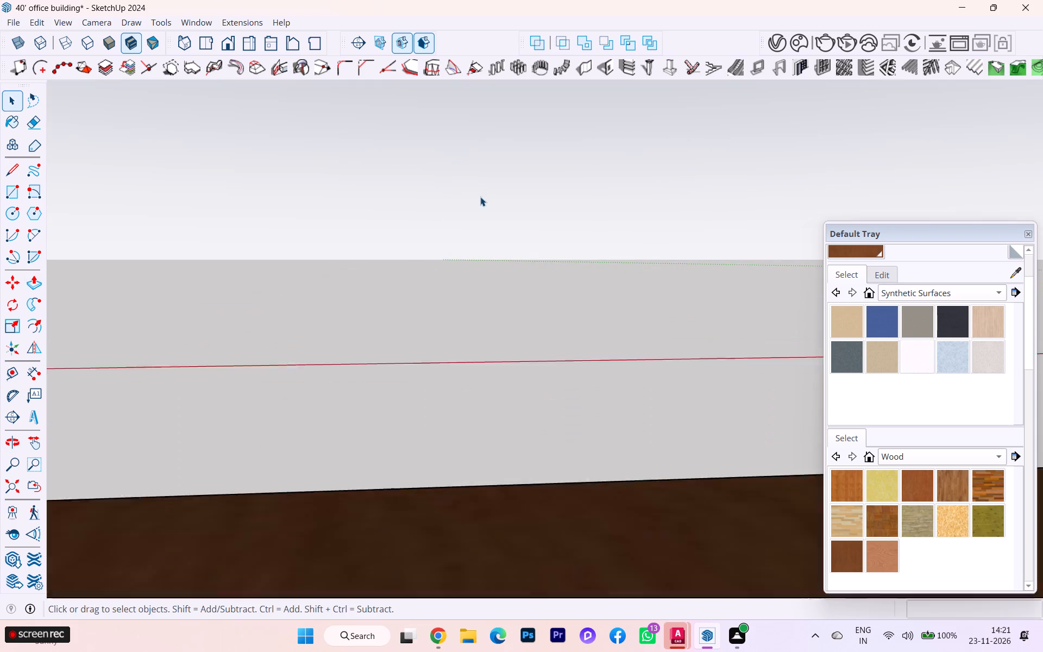
scroll(480, 197, "up", 2)
scroll(490, 239, "down", 6)
scroll(453, 294, "down", 1)
middle_click_drag(449, 301, 530, 333)
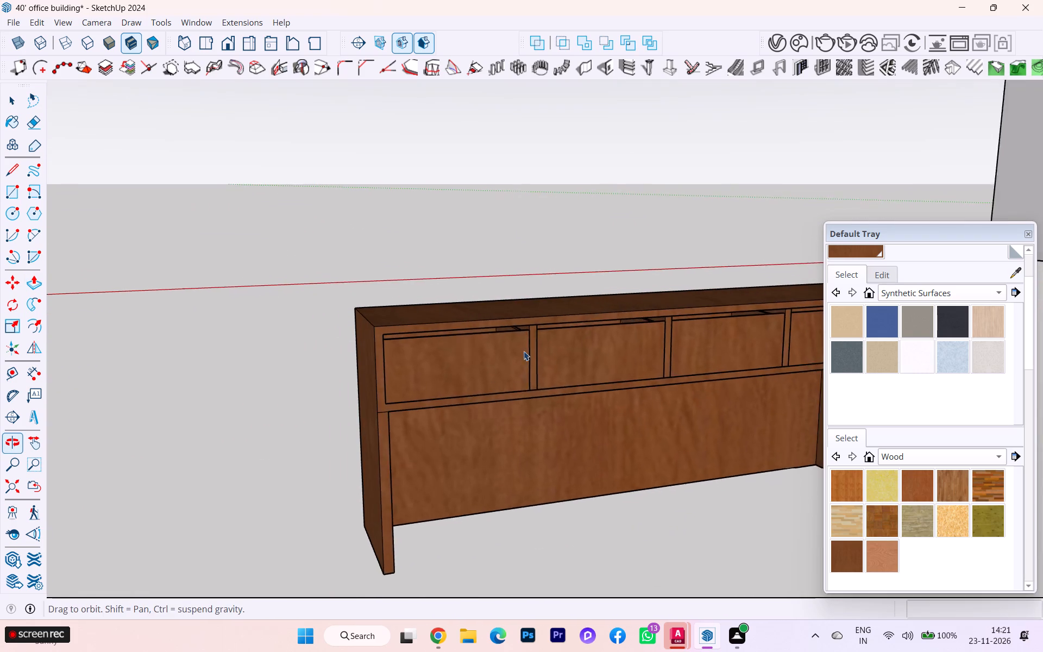
scroll(461, 398, "up", 1)
scroll(449, 398, "down", 1)
scroll(449, 398, "up", 2)
middle_click_drag(405, 360, 485, 407)
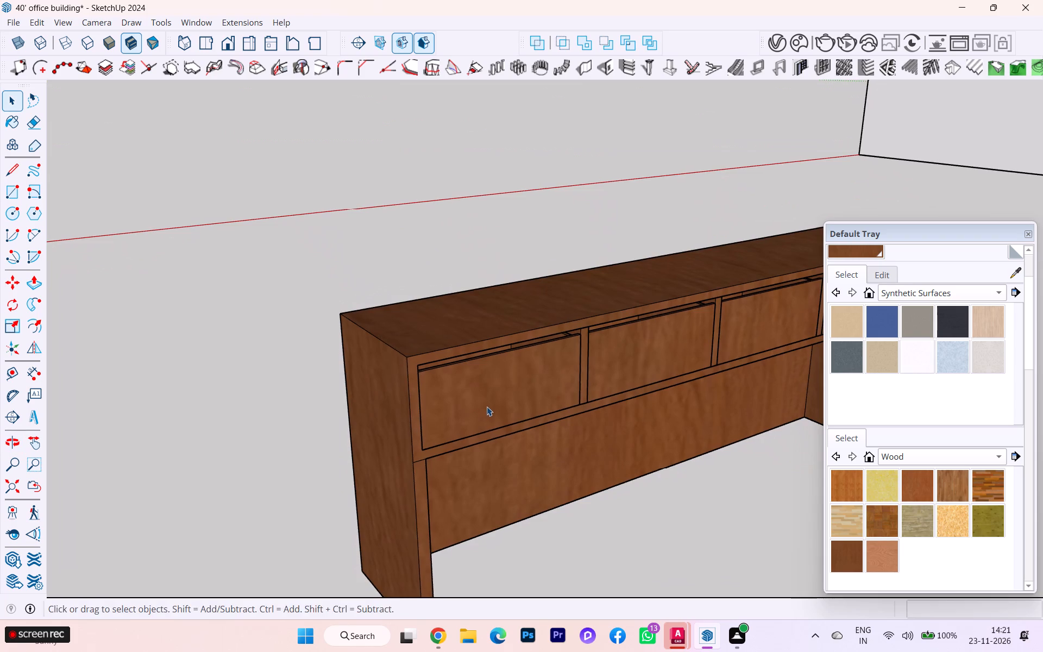
middle_click_drag(487, 406, 362, 430)
scroll(370, 349, "up", 5)
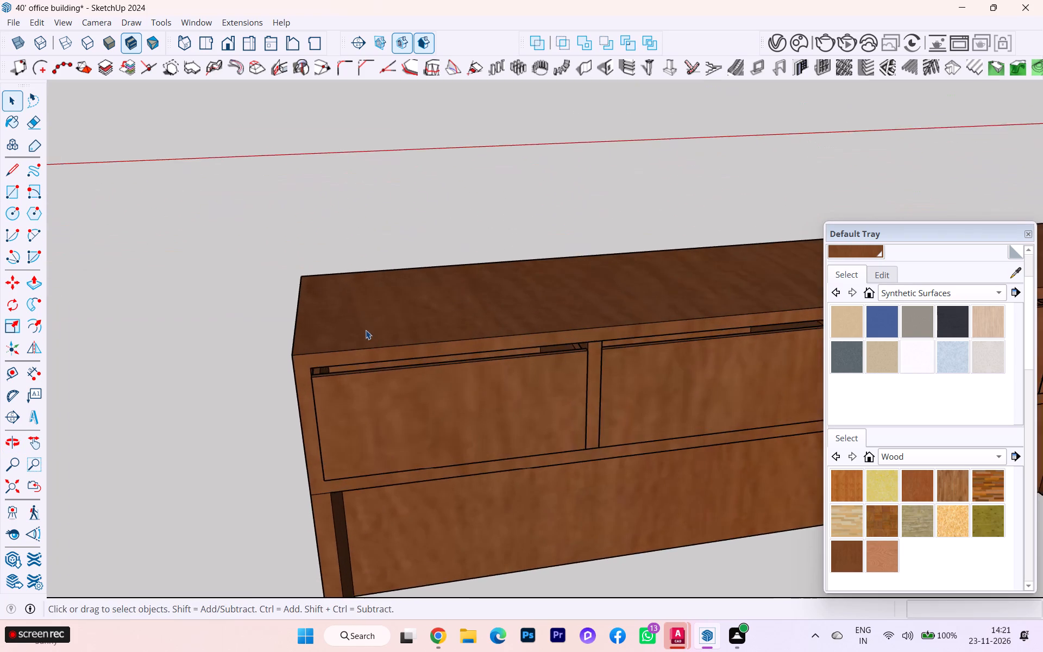
scroll(372, 362, "down", 1)
middle_click_drag(376, 373, 392, 403)
scroll(393, 410, "up", 3)
scroll(391, 411, "down", 2)
scroll(389, 411, "up", 2)
scroll(350, 388, "down", 4)
scroll(350, 388, "up", 3)
scroll(348, 386, "down", 2)
scroll(341, 380, "up", 5)
scroll(341, 380, "down", 6)
scroll(341, 380, "up", 1)
scroll(341, 380, "down", 5)
scroll(341, 380, "up", 5)
scroll(341, 390, "down", 2)
scroll(341, 390, "up", 3)
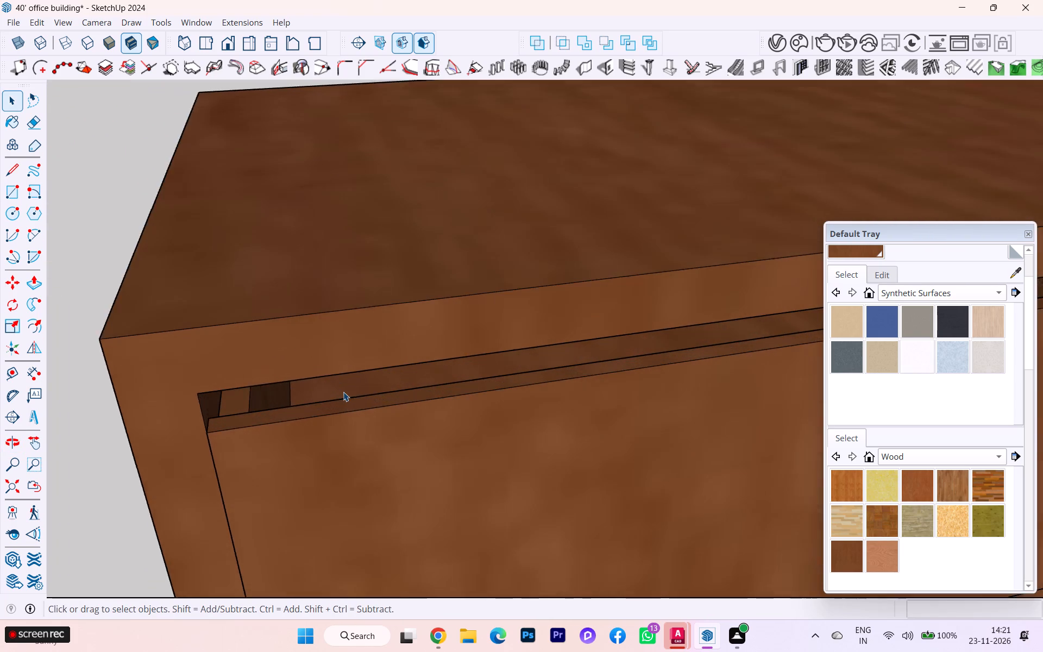
scroll(343, 392, "up", 5)
Reopen the drawer group and Push/Pull the first drawer's front top face up 1/2" to the top of its opening.
double_click(336, 412)
left_click(326, 417)
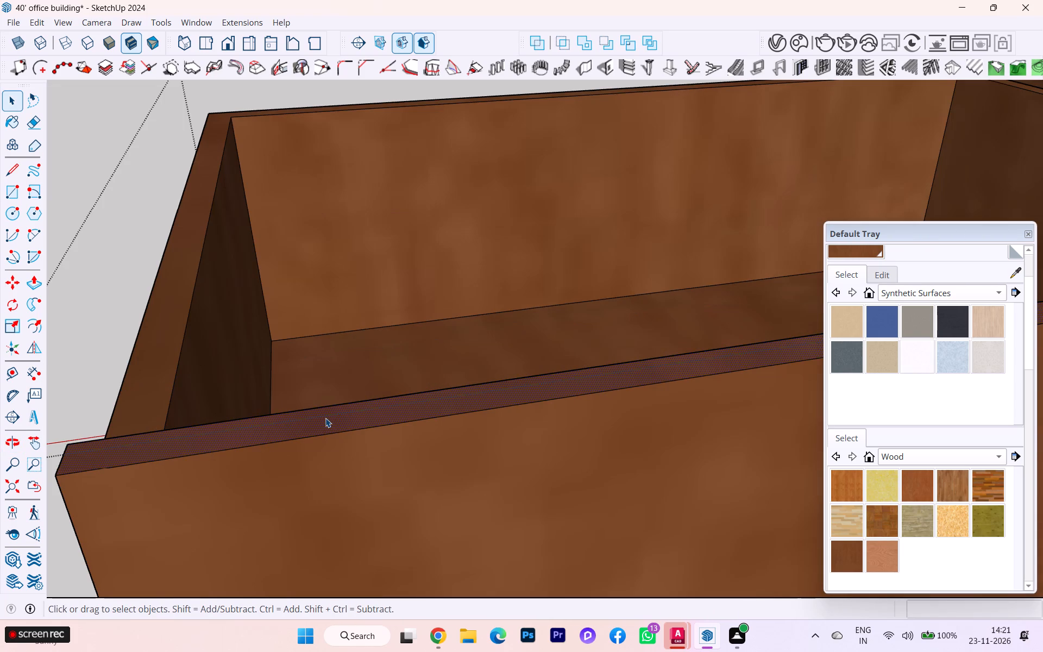
key("p")
left_click(326, 414)
key("h")
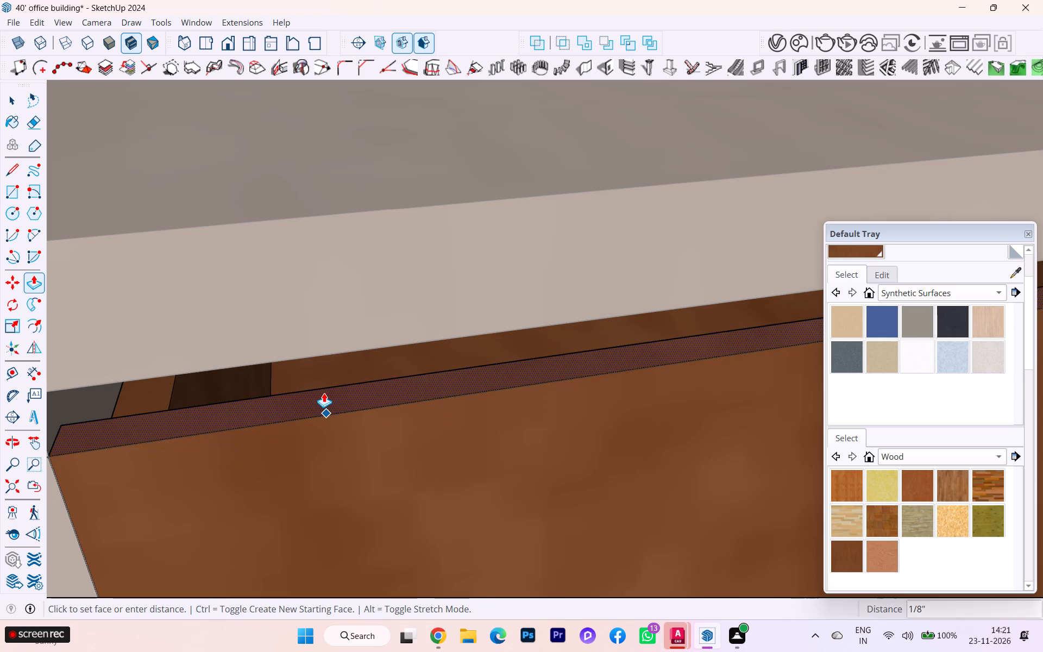
double_click(307, 358)
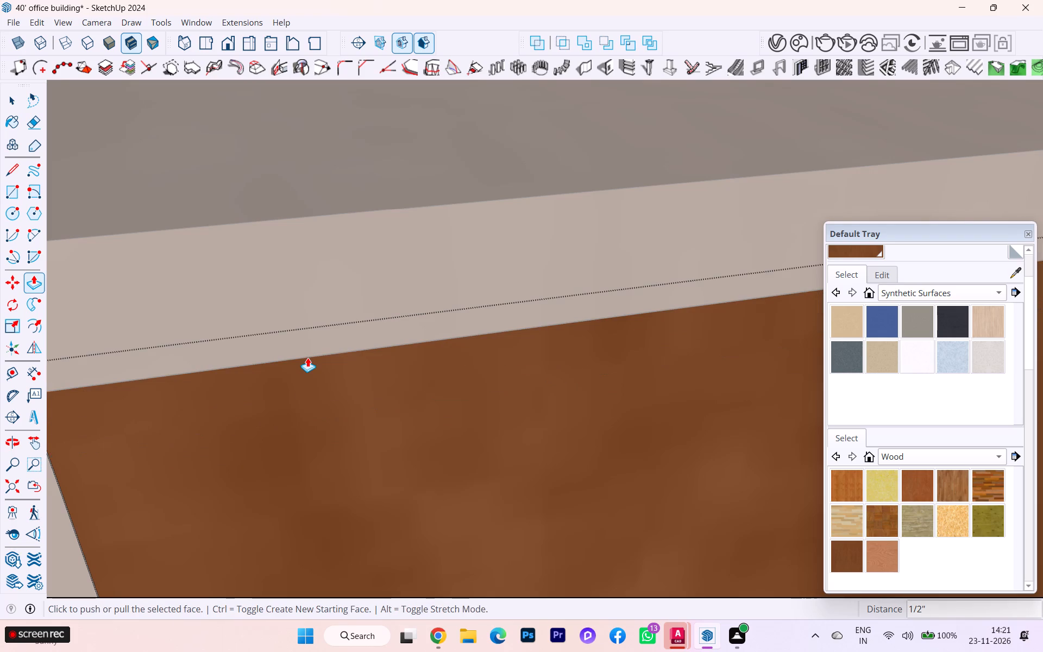
scroll(416, 383, "down", 3)
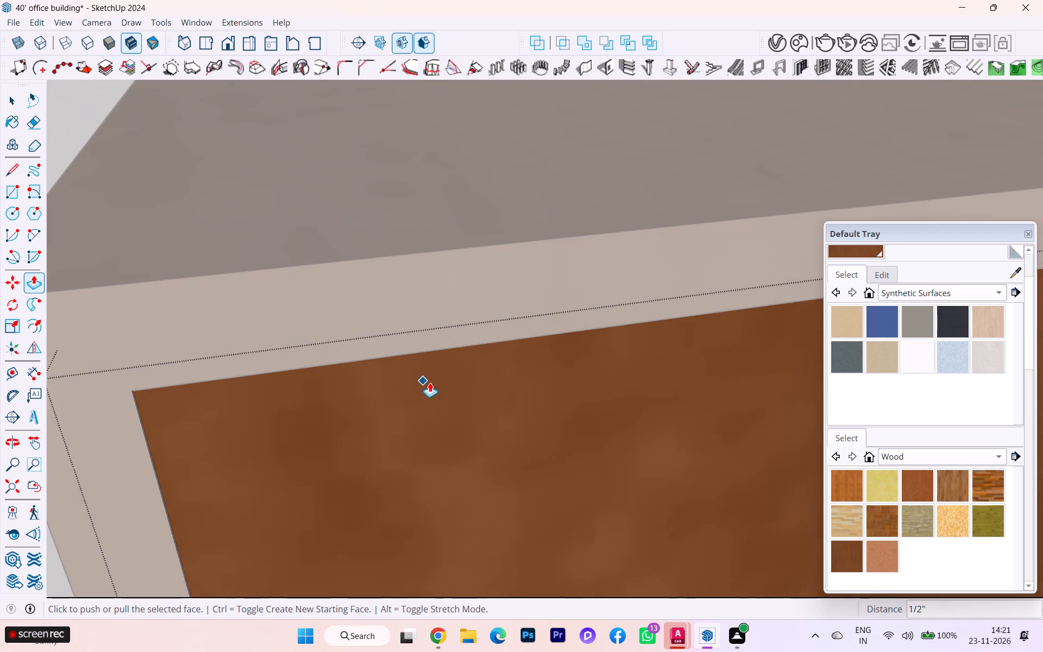
Push/Pull the first drawer's front top face down 2 mm and check the gap beneath the desktop.
left_click(322, 368)
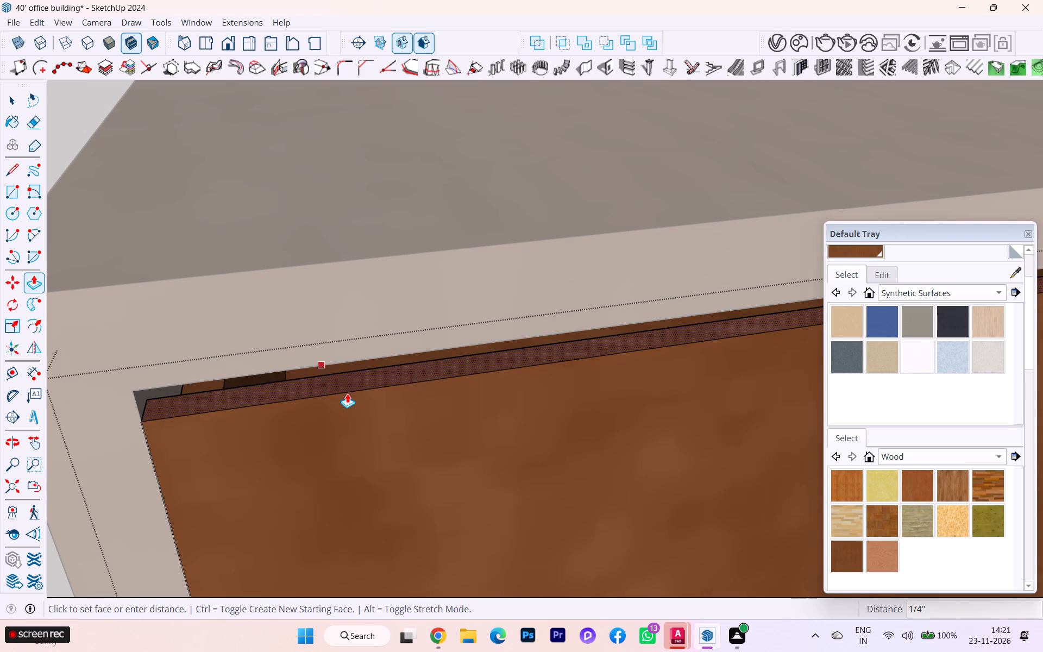
type("2mm")
key("Return")
scroll(337, 385, "down", 3)
scroll(309, 396, "up", 3)
scroll(308, 396, "down", 1)
scroll(307, 397, "up", 1)
scroll(304, 398, "down", 2)
scroll(304, 398, "up", 6)
scroll(304, 398, "down", 1)
middle_click_drag(304, 398, 266, 281)
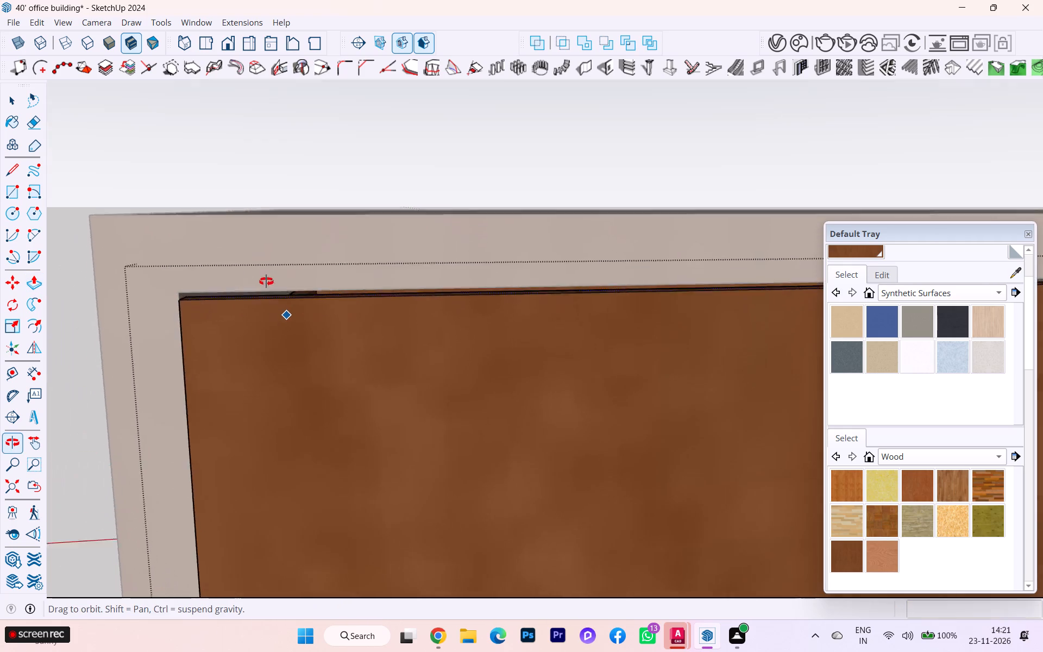
middle_click_drag(266, 281, 186, 195)
scroll(230, 225, "down", 10)
middle_click_drag(336, 275, 344, 305)
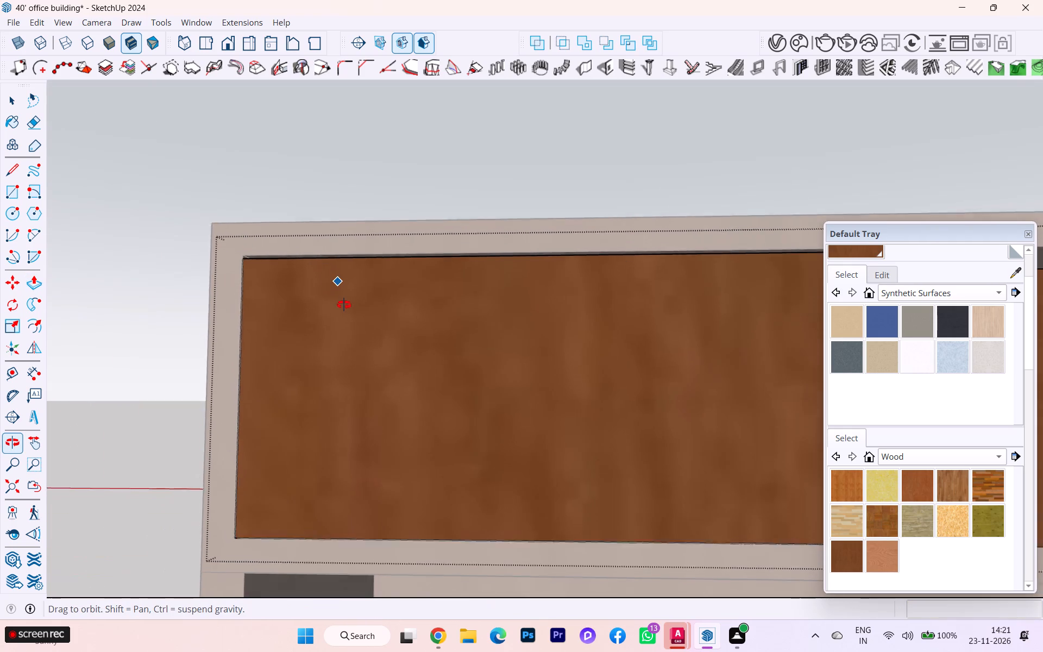
middle_click_drag(344, 305, 361, 365)
middle_click_drag(368, 349, 383, 415)
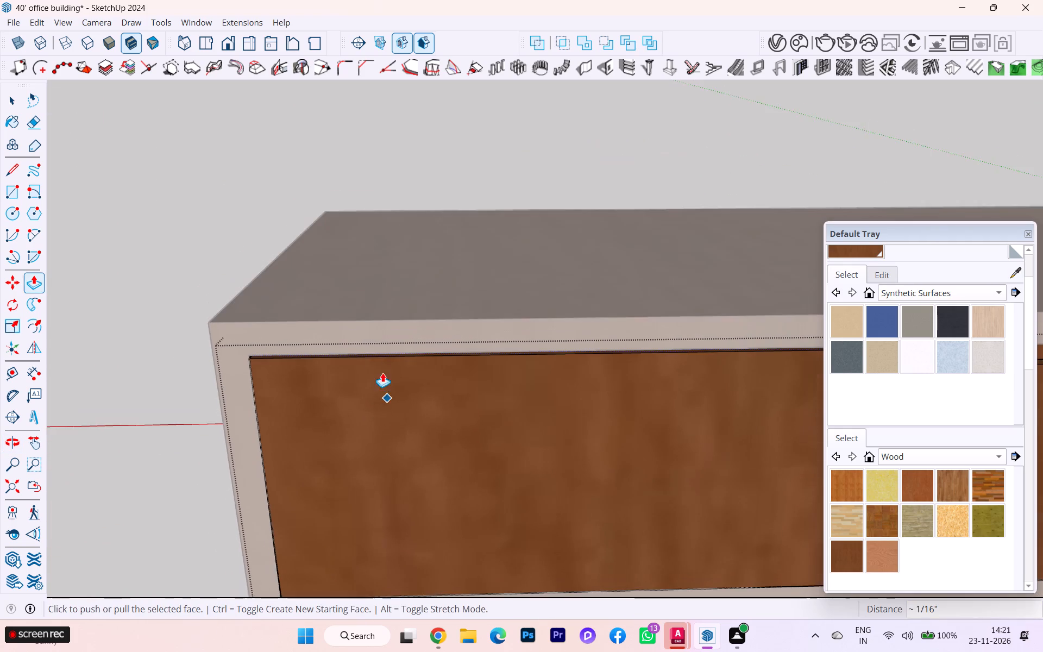
Push/Pull the first drawer's front top face down another 2 mm and compare its gap with the second drawer's.
scroll(378, 363, "up", 11)
left_click(354, 353)
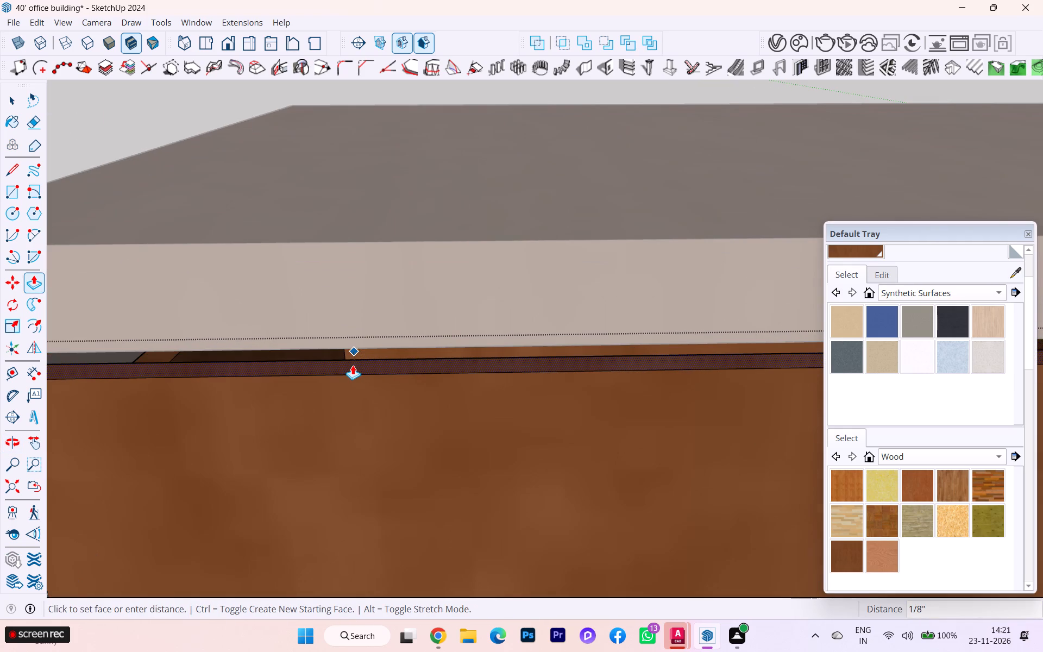
type("2mm")
key("Return")
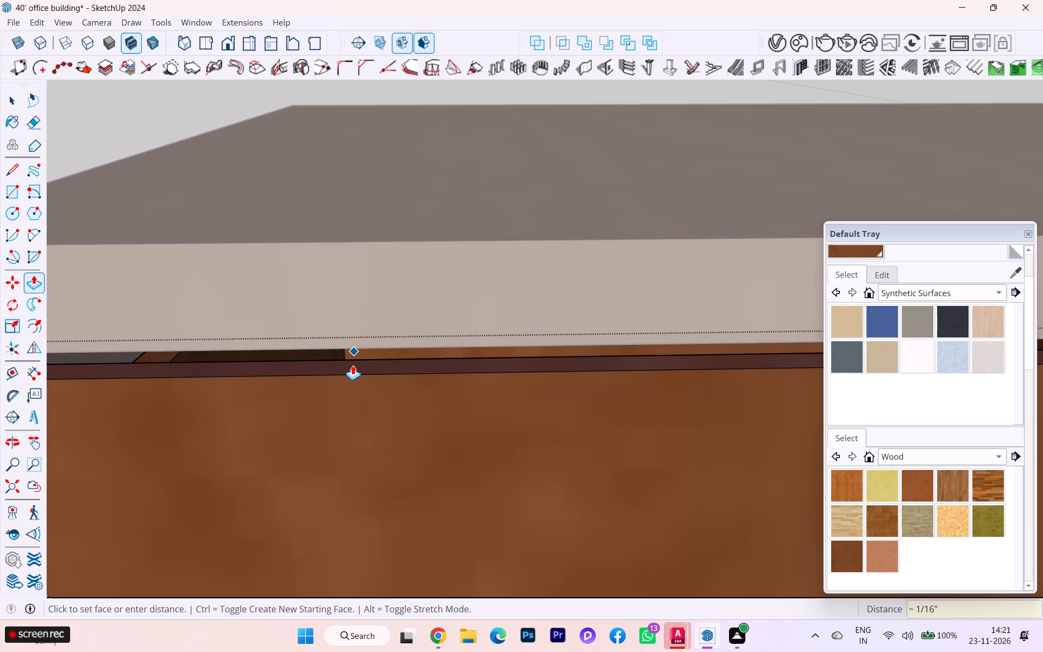
scroll(353, 365, "down", 3)
scroll(353, 365, "up", 1)
scroll(353, 365, "down", 11)
scroll(273, 294, "up", 1)
scroll(273, 294, "down", 1)
middle_click_drag(393, 295, 374, 242)
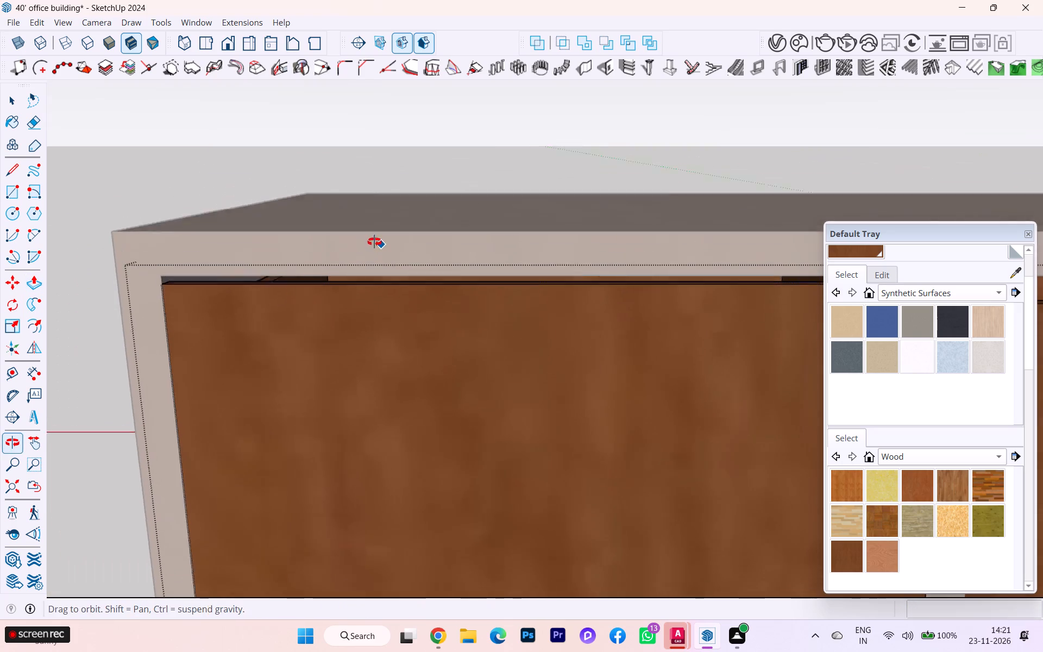
middle_click_drag(374, 242, 374, 241)
scroll(304, 253, "down", 6)
scroll(302, 305, "down", 1)
scroll(685, 290, "up", 3)
scroll(663, 279, "down", 1)
middle_click_drag(658, 294, 654, 315)
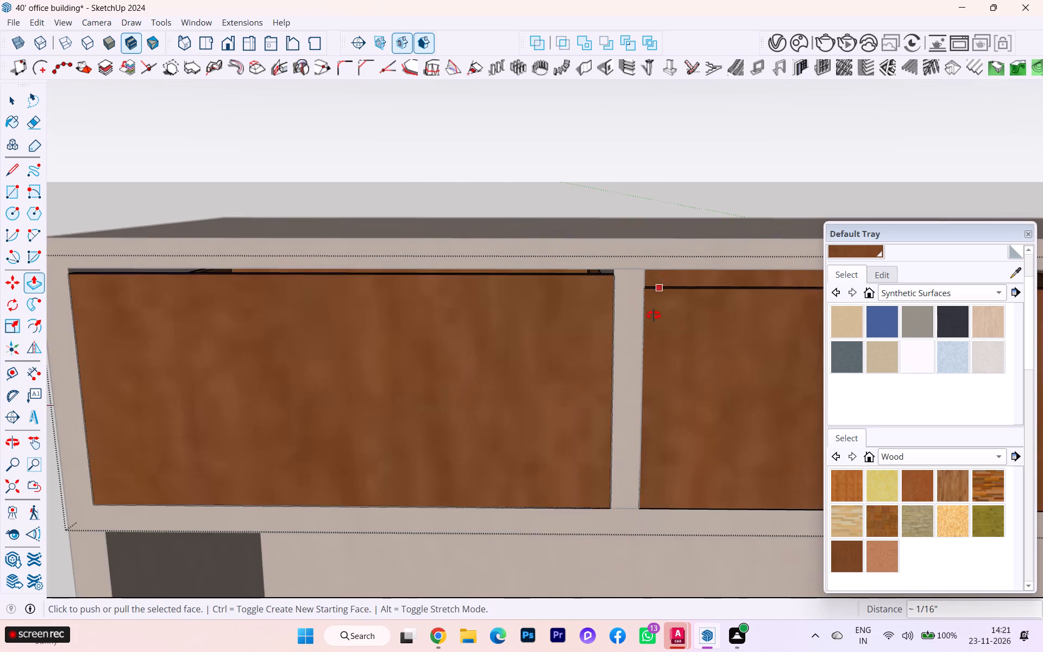
middle_click_drag(654, 315, 594, 352)
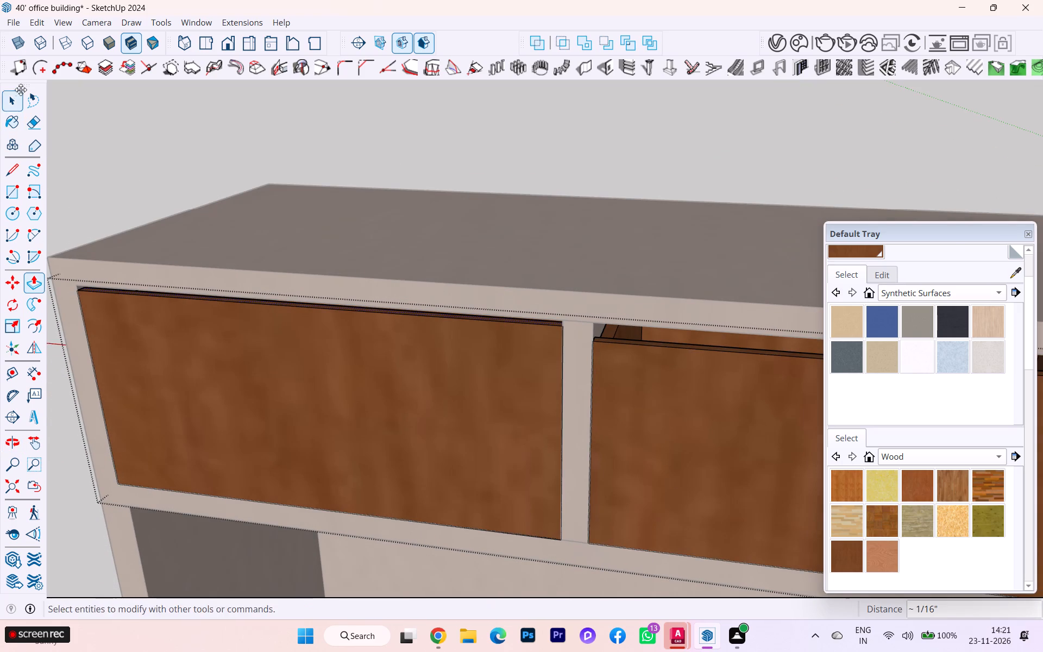
Push/Pull the second drawer front's top face up about 5/16" to align with the first drawer front's top edge.
left_click(12, 105)
scroll(536, 315, "up", 5)
left_click(639, 348)
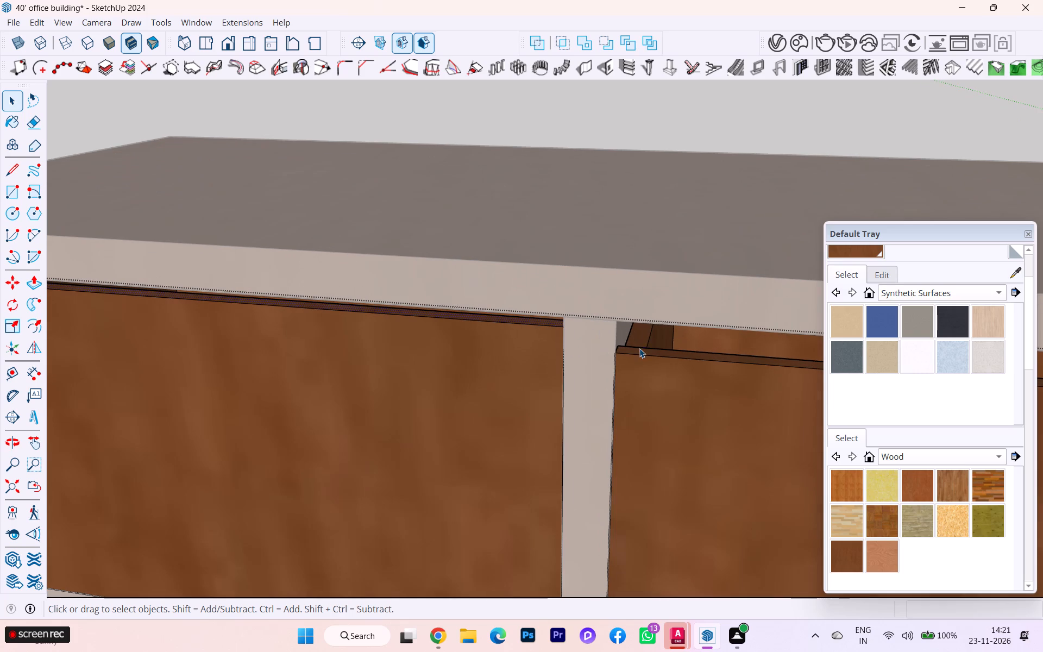
left_click(636, 352)
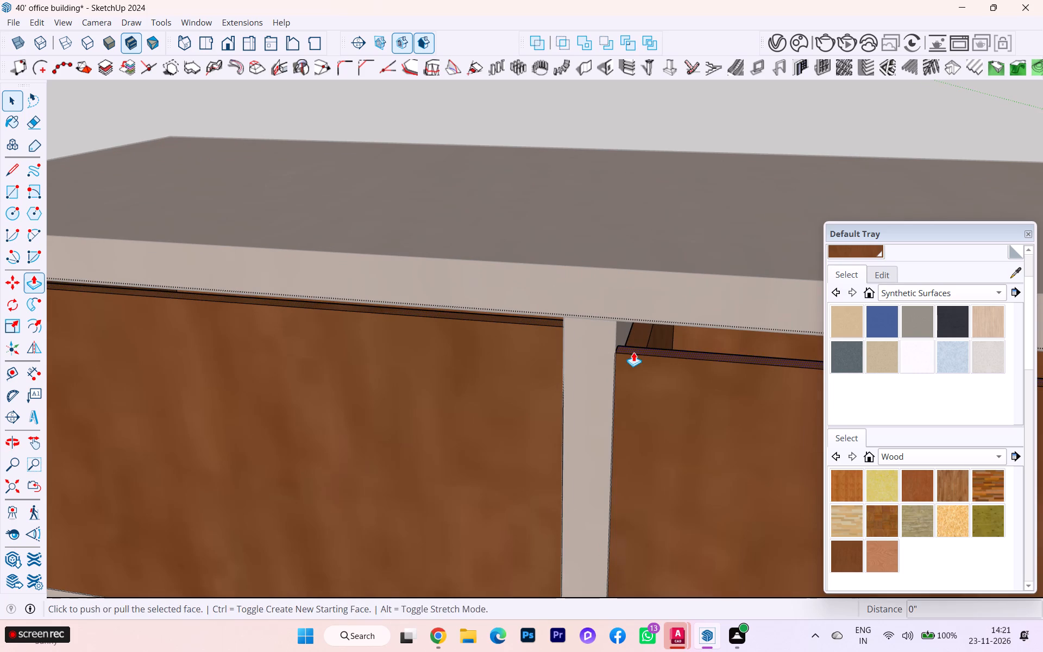
key("p")
left_click(633, 352)
left_click(526, 328)
Push/Pull the third drawer front's top face up about 5/16" to the height of the second drawer front.
scroll(341, 262, "down", 3)
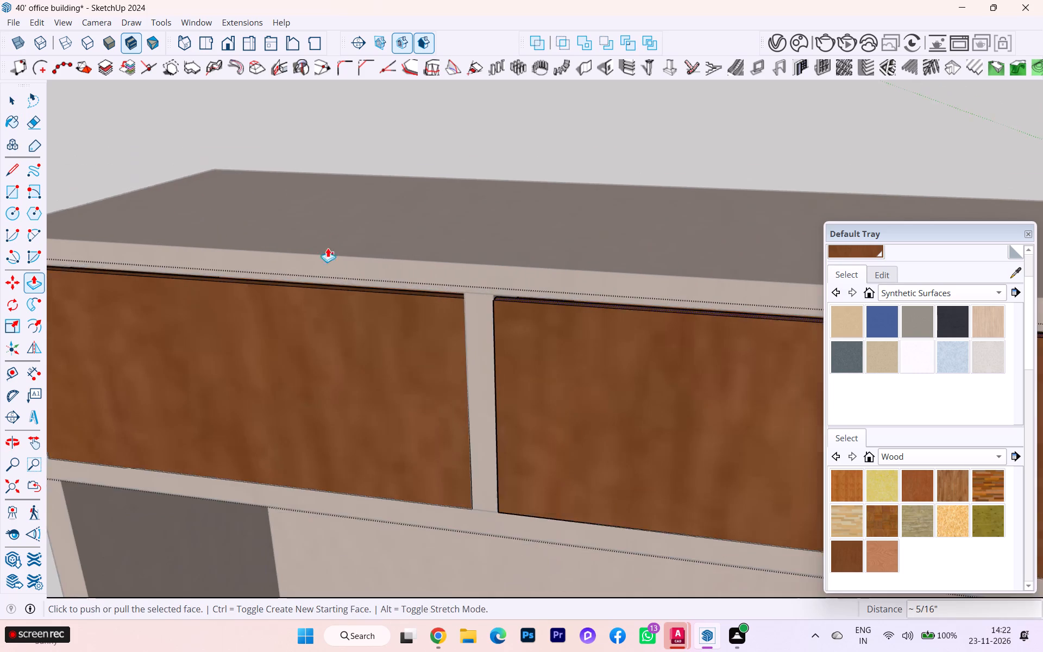
scroll(328, 248, "down", 4)
scroll(338, 226, "up", 1)
scroll(339, 226, "down", 1)
scroll(355, 226, "up", 3)
scroll(433, 247, "down", 5)
scroll(266, 240, "down", 2)
scroll(266, 240, "up", 2)
scroll(266, 240, "down", 11)
middle_click_drag(527, 287, 511, 293)
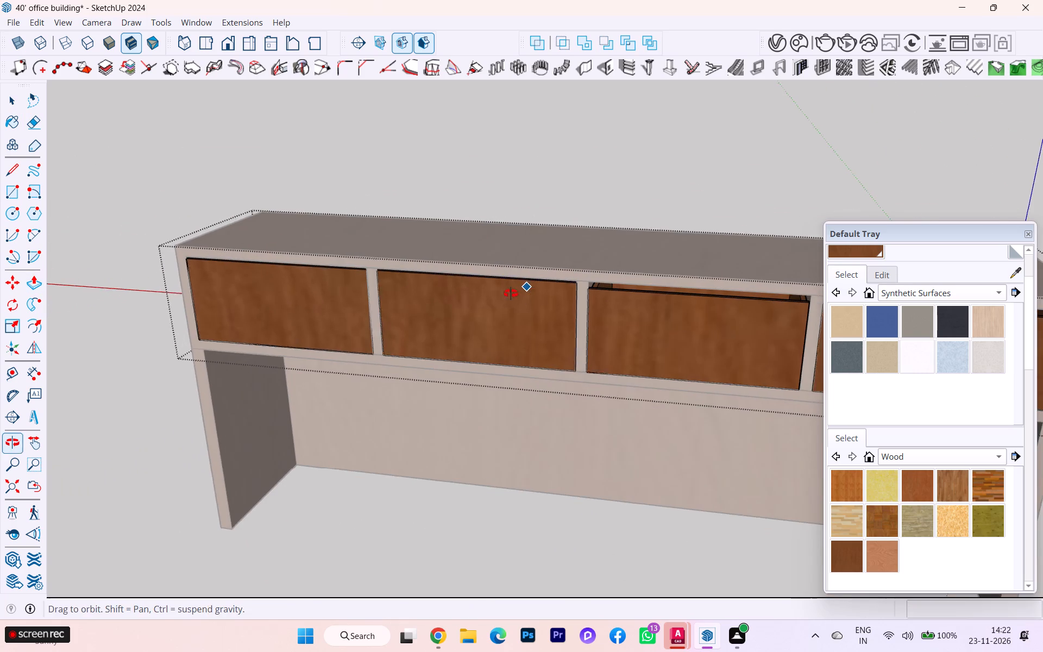
middle_click_drag(511, 293, 456, 297)
left_click(10, 102)
scroll(507, 280, "up", 5)
scroll(580, 353, "down", 1)
scroll(613, 376, "up", 1)
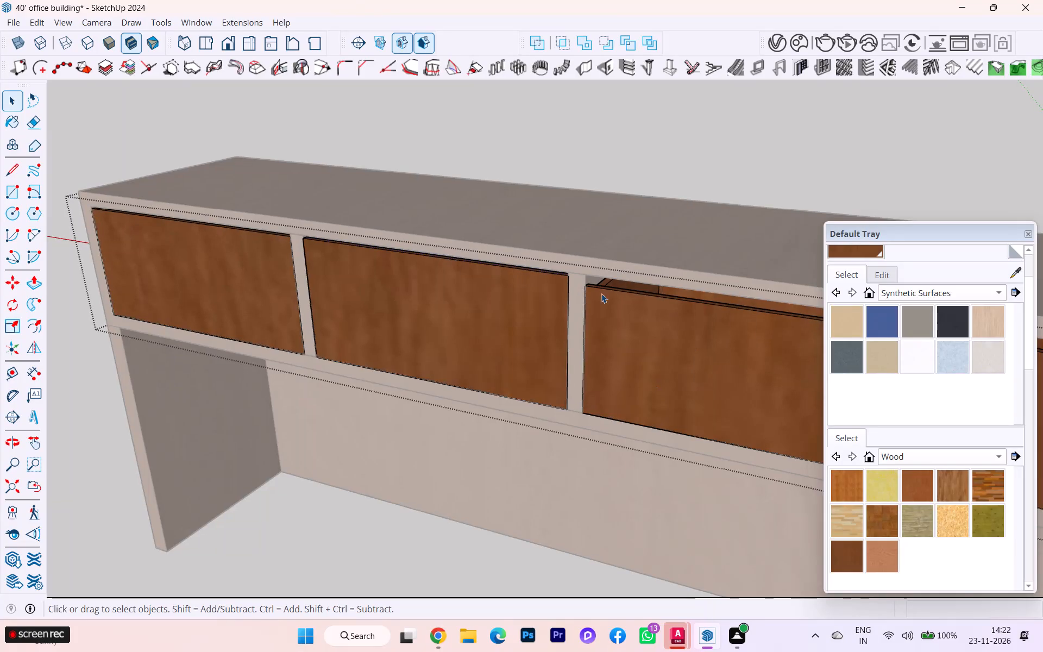
left_click(599, 297)
scroll(610, 286, "up", 8)
scroll(610, 295, "down", 1)
middle_click_drag(609, 314, 611, 349)
scroll(611, 349, "up", 2)
scroll(594, 328, "down", 1)
scroll(592, 327, "up", 1)
left_click(574, 325)
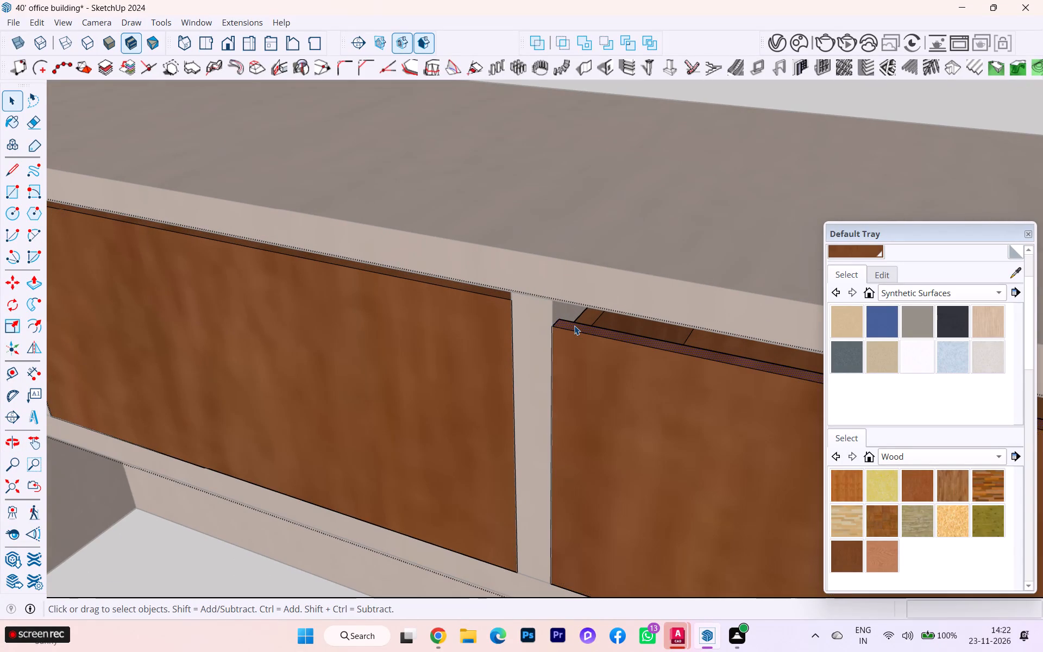
key("p")
left_click(573, 324)
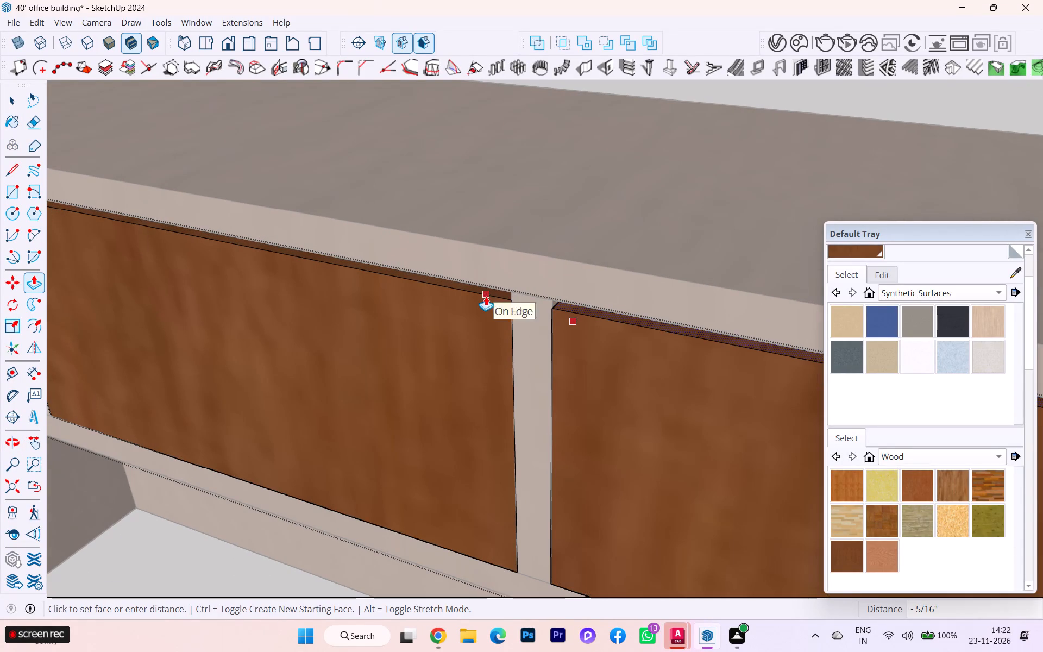
left_click(486, 296)
Push/Pull the fourth drawer front's top face up about 5/16" to the height of the third drawer front.
scroll(521, 269, "down", 3)
scroll(521, 269, "up", 4)
scroll(521, 269, "down", 2)
scroll(521, 269, "up", 1)
scroll(521, 269, "down", 1)
scroll(460, 216, "down", 5)
scroll(456, 216, "up", 1)
scroll(456, 216, "down", 2)
scroll(394, 253, "up", 1)
scroll(394, 253, "down", 3)
scroll(393, 254, "up", 5)
scroll(392, 255, "down", 3)
scroll(449, 284, "up", 5)
scroll(453, 286, "down", 3)
scroll(464, 290, "up", 3)
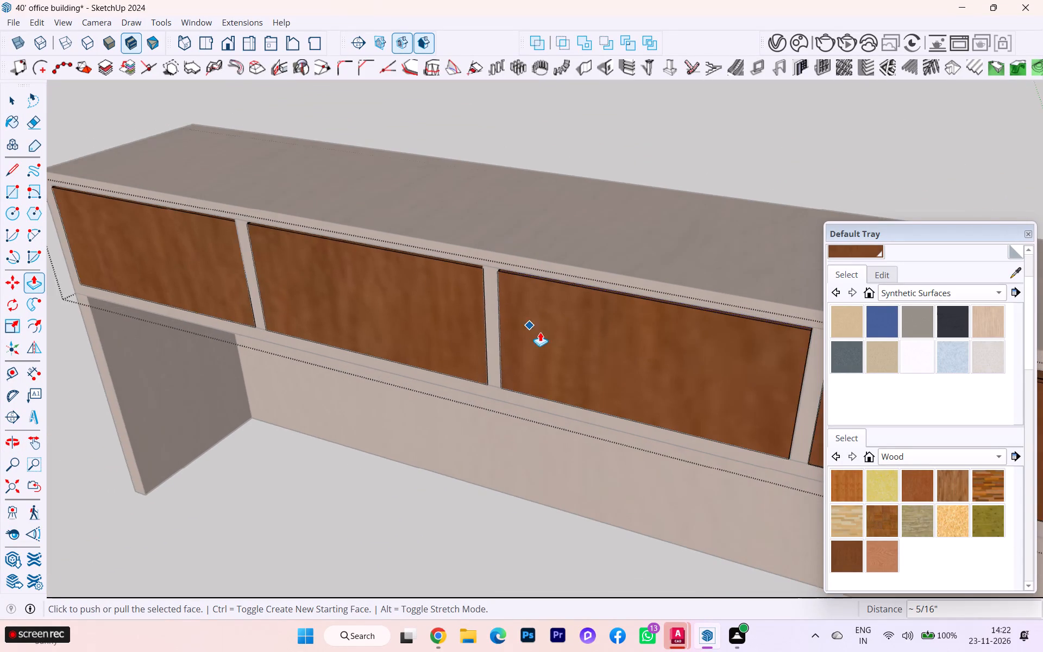
scroll(541, 332, "down", 4)
scroll(544, 335, "up", 1)
left_click(16, 108)
scroll(643, 360, "down", 2)
scroll(730, 363, "up", 1)
middle_click_drag(771, 348, 722, 348)
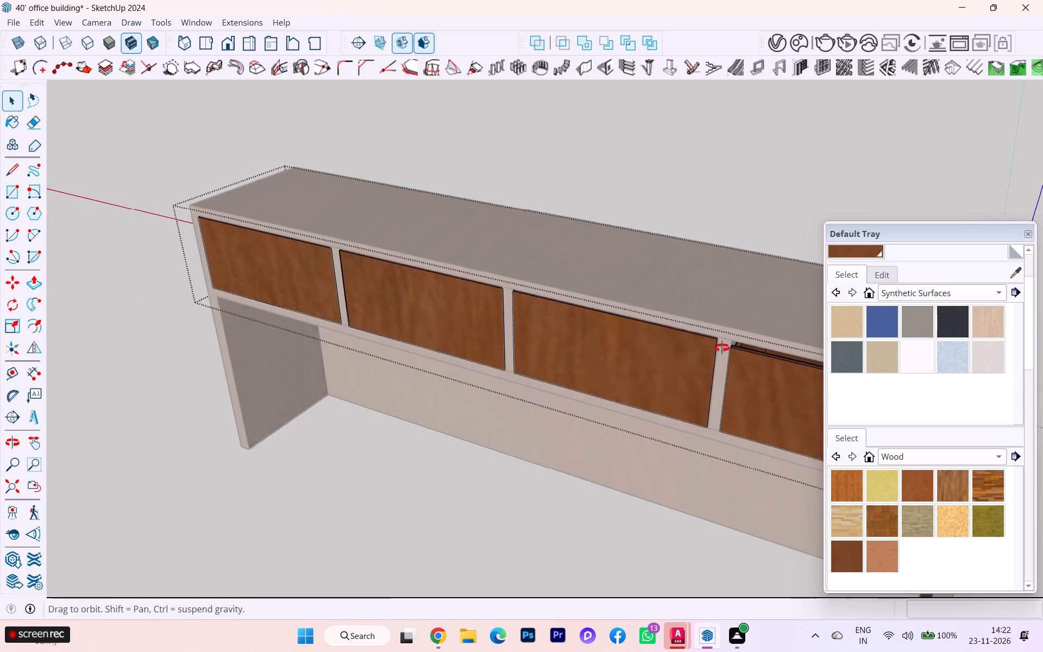
middle_click_drag(722, 348, 719, 348)
scroll(755, 374, "up", 16)
scroll(666, 315, "down", 1)
middle_click_drag(666, 315, 728, 367)
scroll(720, 358, "up", 4)
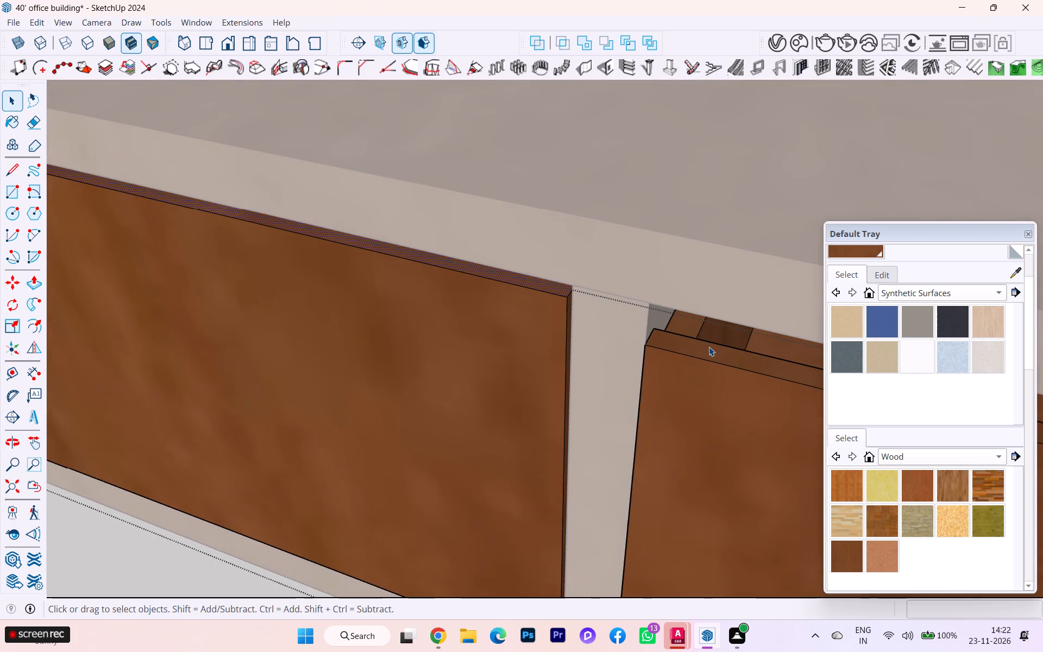
left_click(678, 344)
key("p")
left_click(677, 344)
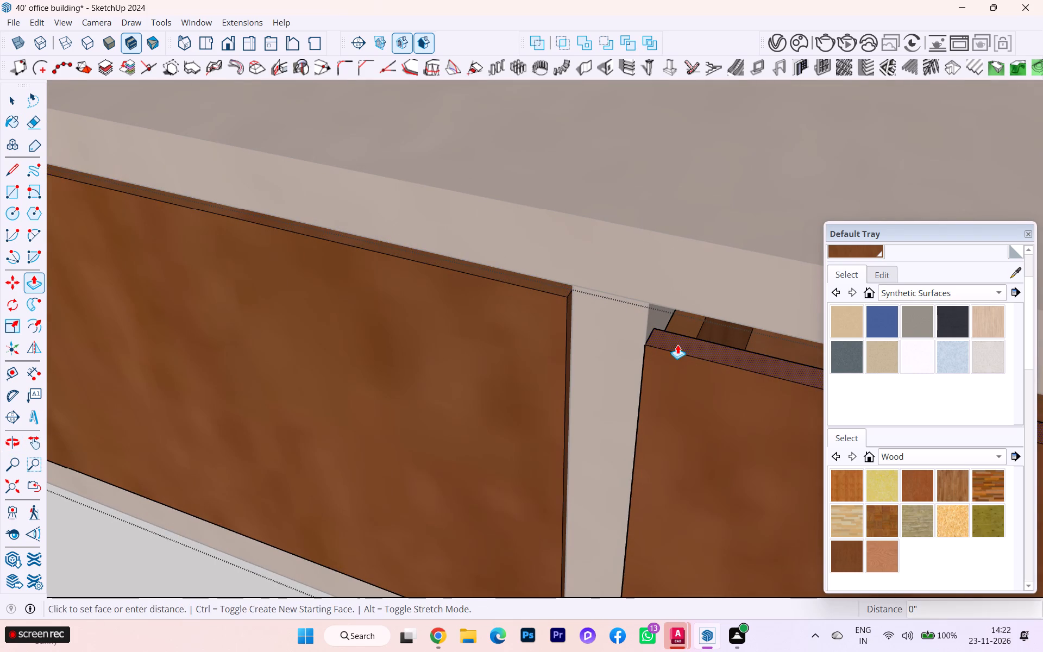
left_click(557, 294)
Push/Pull the third drawer front's side face about 1/16" outward to the divider beside the fourth drawer.
middle_click_drag(592, 315, 611, 325)
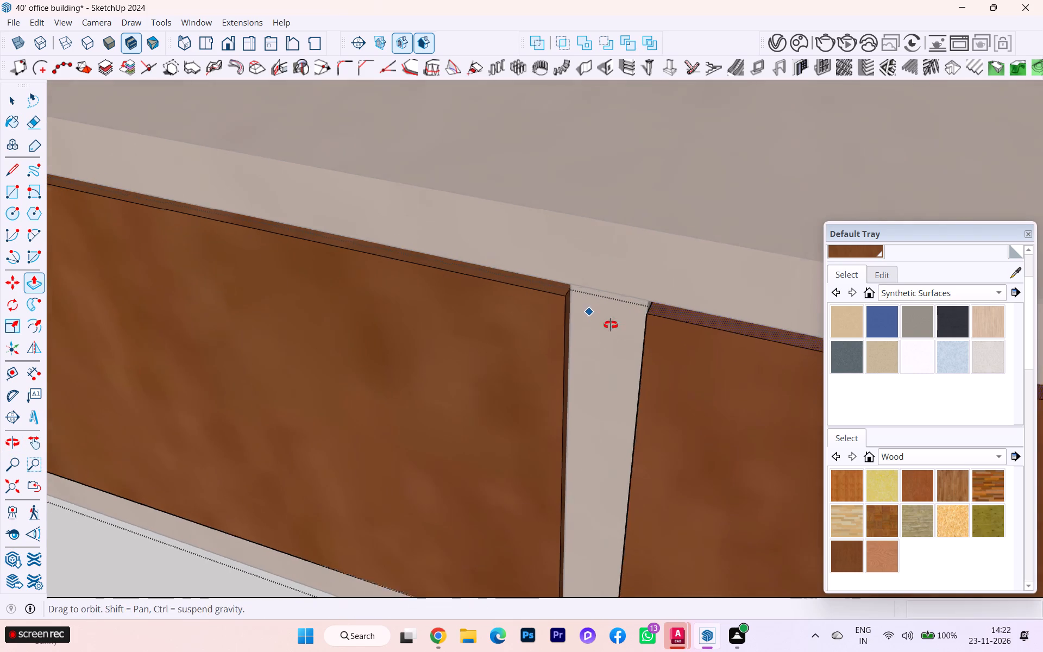
middle_click_drag(611, 325, 643, 333)
scroll(639, 328, "up", 6)
scroll(538, 317, "down", 1)
scroll(538, 317, "up", 5)
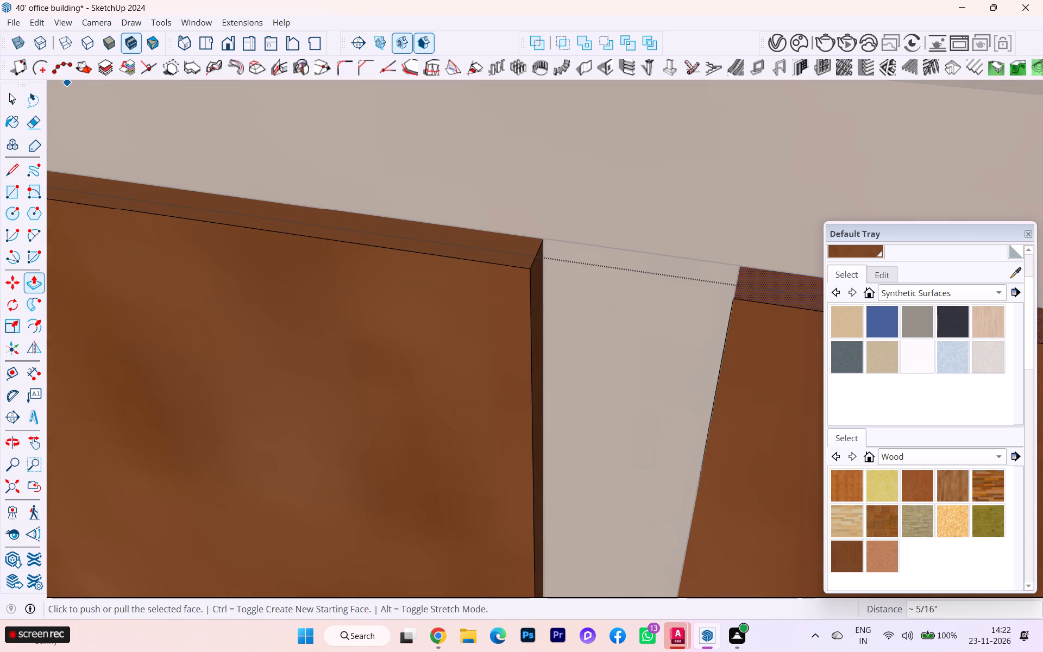
left_click(7, 104)
left_click(529, 288)
left_click(537, 285)
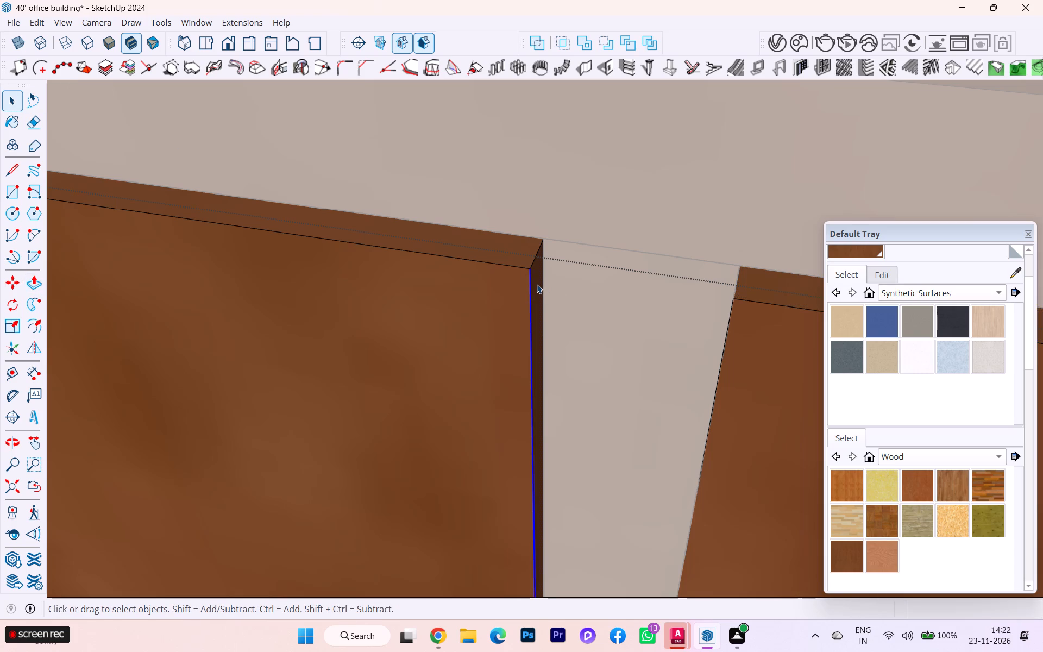
key("p")
left_click(532, 283)
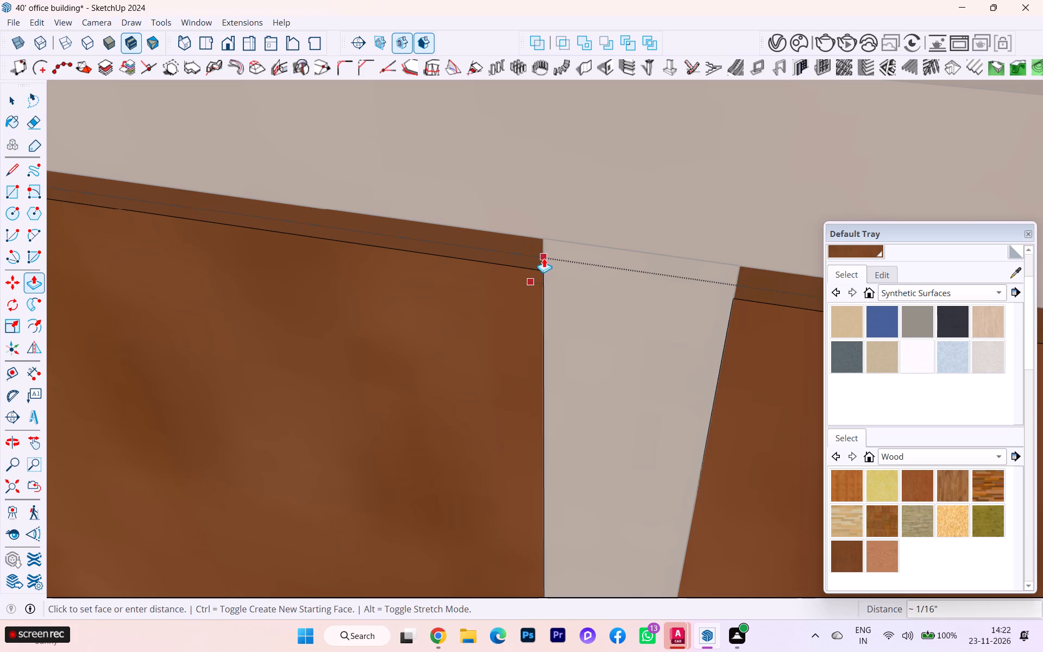
left_click(541, 241)
Examine the gaps around all four drawer fronts from above, below and the front of the desk.
scroll(701, 251, "down", 4)
scroll(729, 267, "up", 1)
scroll(733, 269, "down", 2)
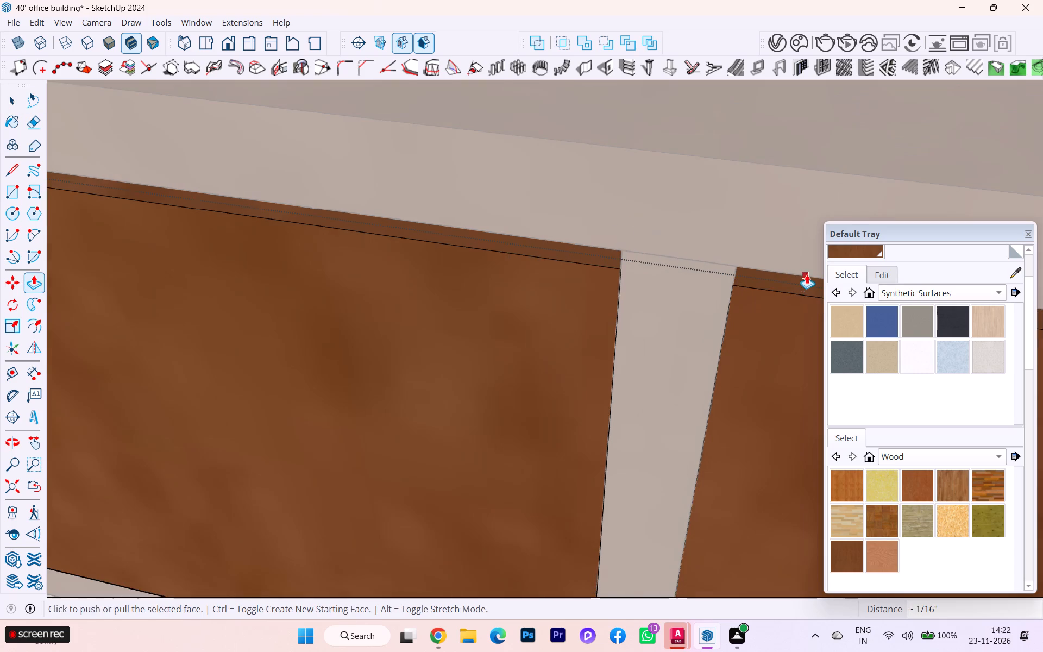
scroll(797, 276, "down", 5)
scroll(684, 273, "up", 1)
scroll(667, 269, "down", 1)
scroll(667, 269, "up", 1)
scroll(667, 269, "down", 8)
scroll(682, 270, "up", 1)
scroll(682, 270, "down", 5)
middle_click_drag(683, 266, 753, 129)
scroll(794, 171, "down", 3)
scroll(796, 180, "up", 1)
scroll(796, 181, "down", 1)
scroll(615, 270, "down", 1)
scroll(613, 272, "up", 1)
scroll(606, 277, "down", 2)
scroll(594, 288, "up", 1)
scroll(593, 289, "down", 2)
middle_click_drag(564, 305, 595, 220)
scroll(646, 204, "down", 2)
scroll(654, 209, "up", 1)
scroll(657, 211, "down", 3)
scroll(680, 221, "up", 1)
scroll(680, 221, "down", 3)
scroll(693, 221, "up", 1)
scroll(693, 221, "down", 2)
middle_click_drag(693, 221, 622, 385)
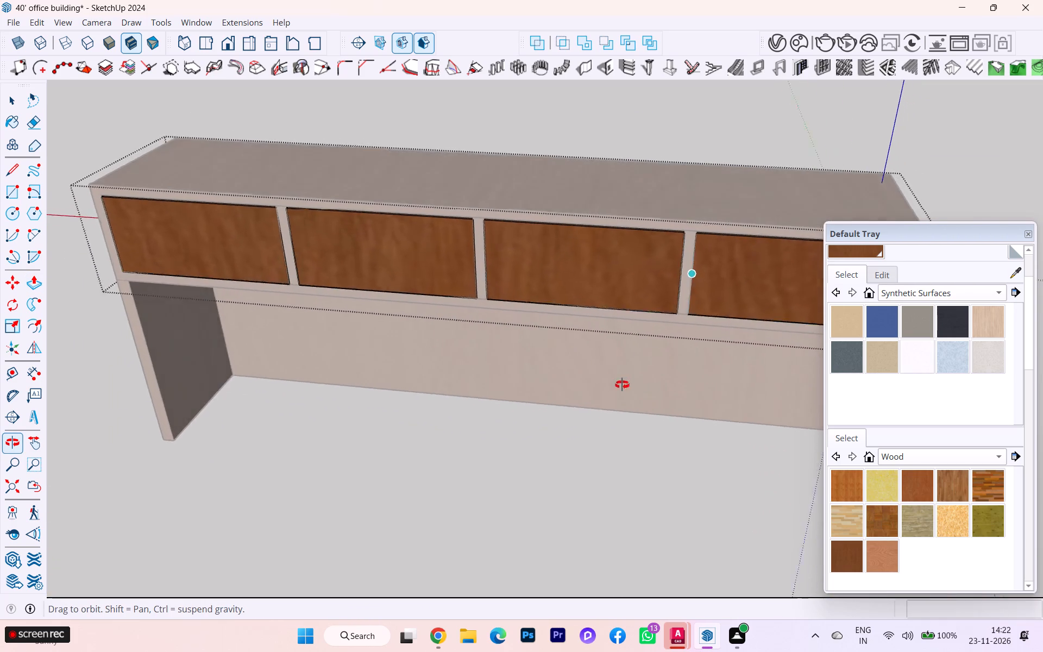
middle_click_drag(622, 385, 637, 385)
scroll(627, 317, "down", 4)
scroll(634, 319, "up", 1)
scroll(637, 321, "down", 1)
middle_click_drag(608, 328, 692, 243)
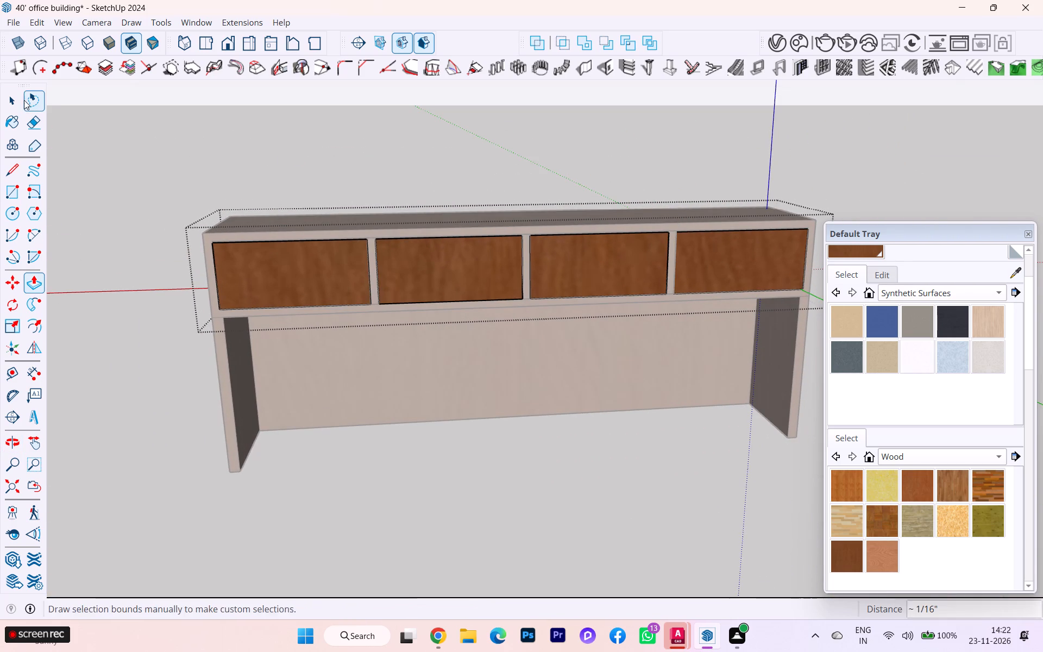
Reopen the drawer group with the rest of the desk hidden and move the drawers' bottom edges up 2 mm along the blue axis.
left_click(4, 99)
left_click(344, 430)
double_click(321, 288)
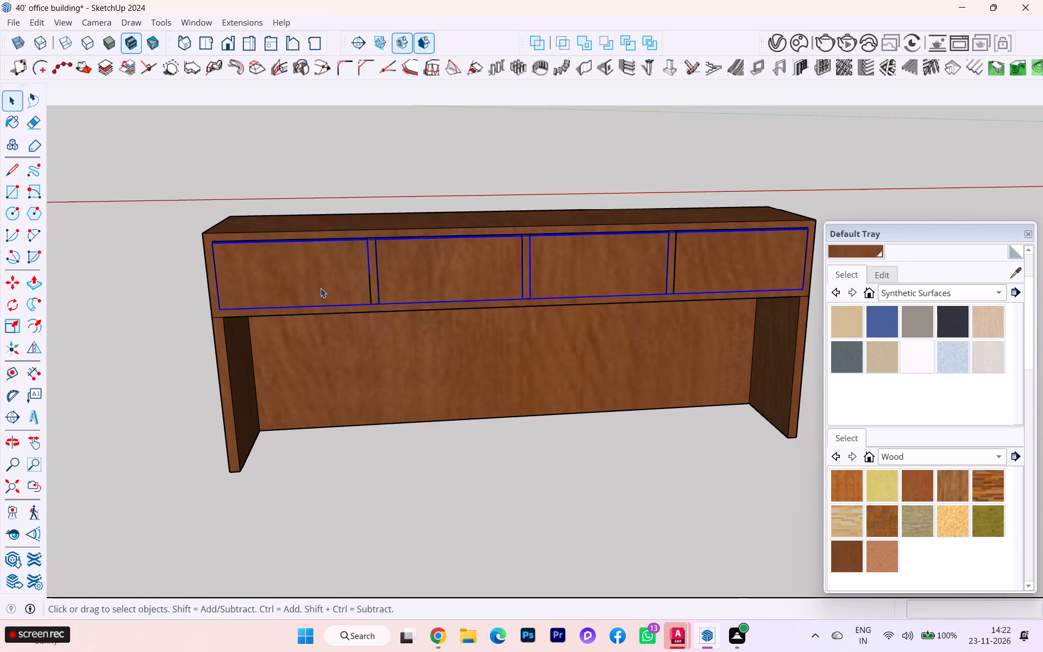
key("h")
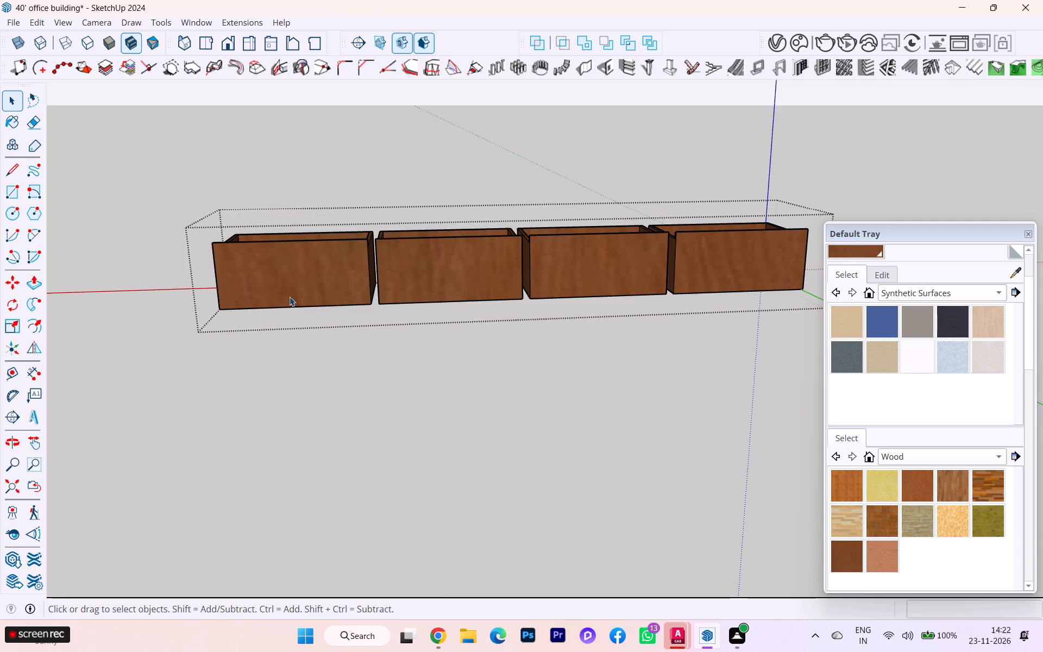
left_click_drag(132, 287, 845, 324)
middle_click_drag(612, 328, 620, 315)
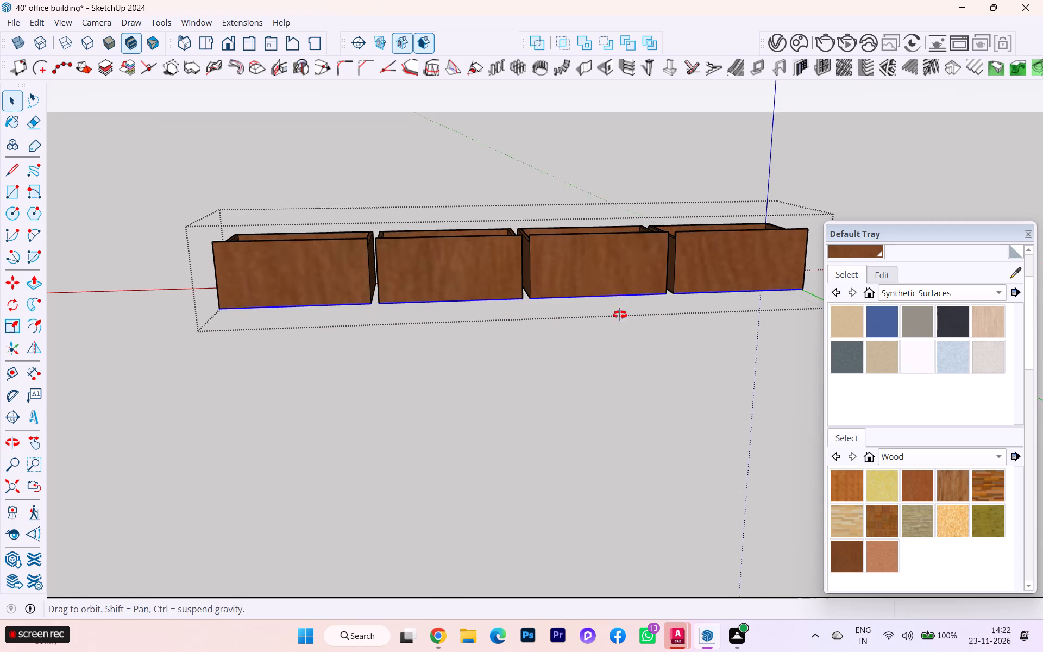
middle_click_drag(620, 315, 743, 315)
scroll(285, 366, "up", 1)
key("m")
scroll(261, 355, "up", 3)
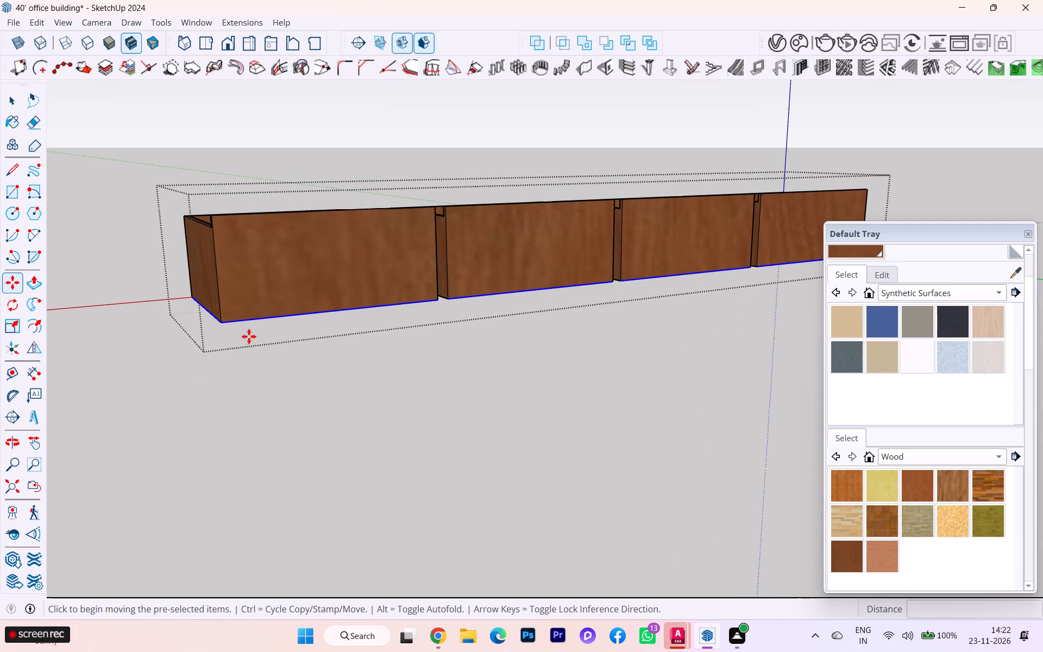
left_click(222, 325)
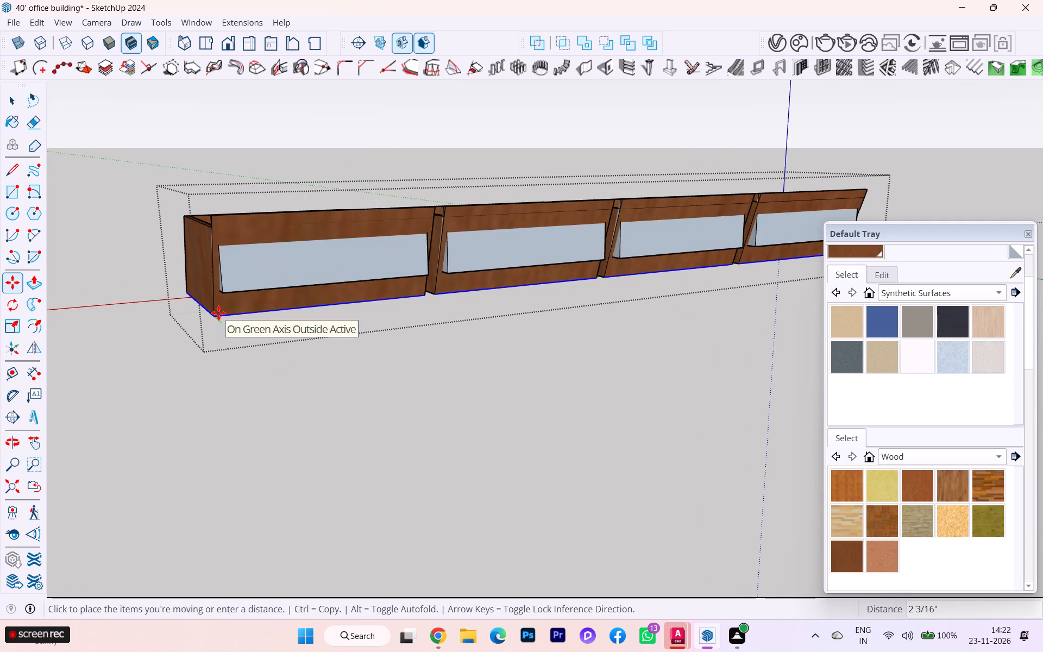
key("Up")
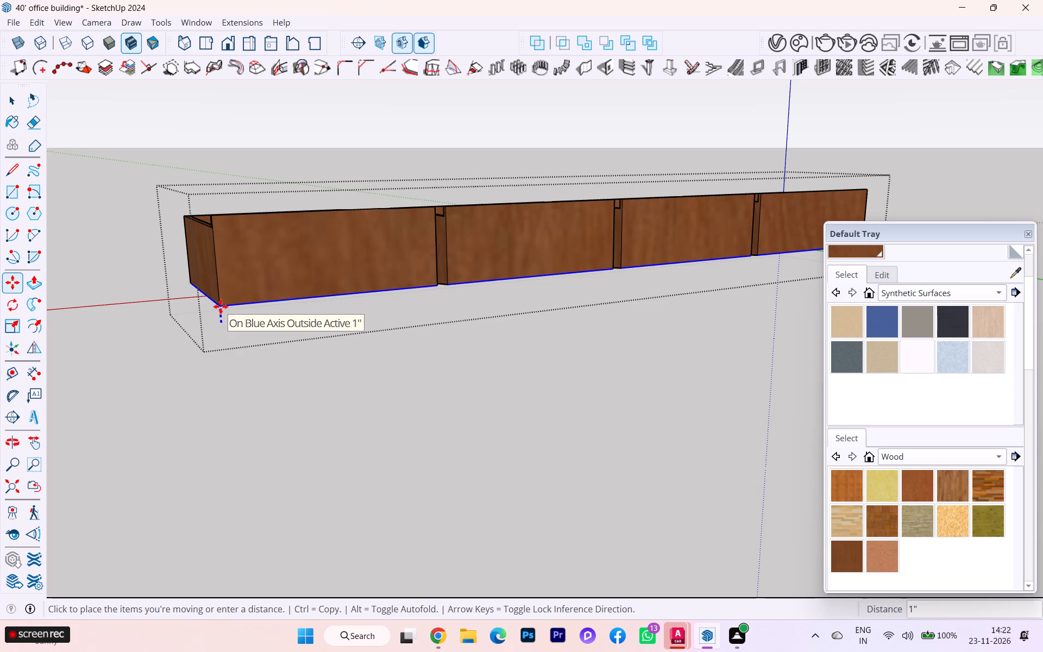
type("2mm")
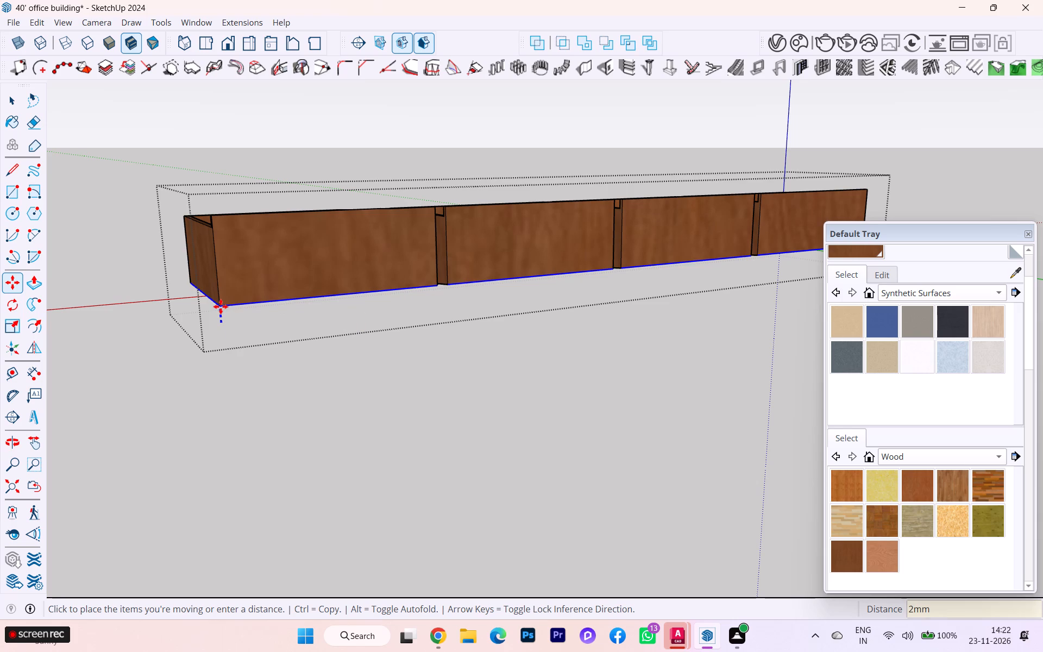
key("Return")
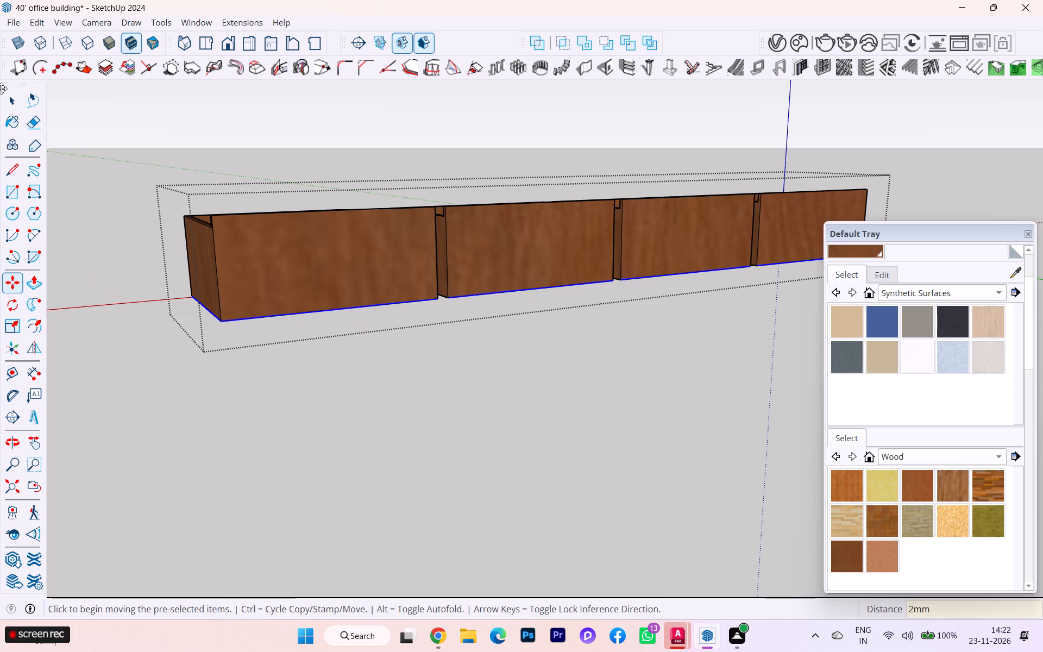
Leave the drawer group and examine the gaps below and beside the drawer fronts within the whole desk.
left_click(8, 98)
left_click(110, 195)
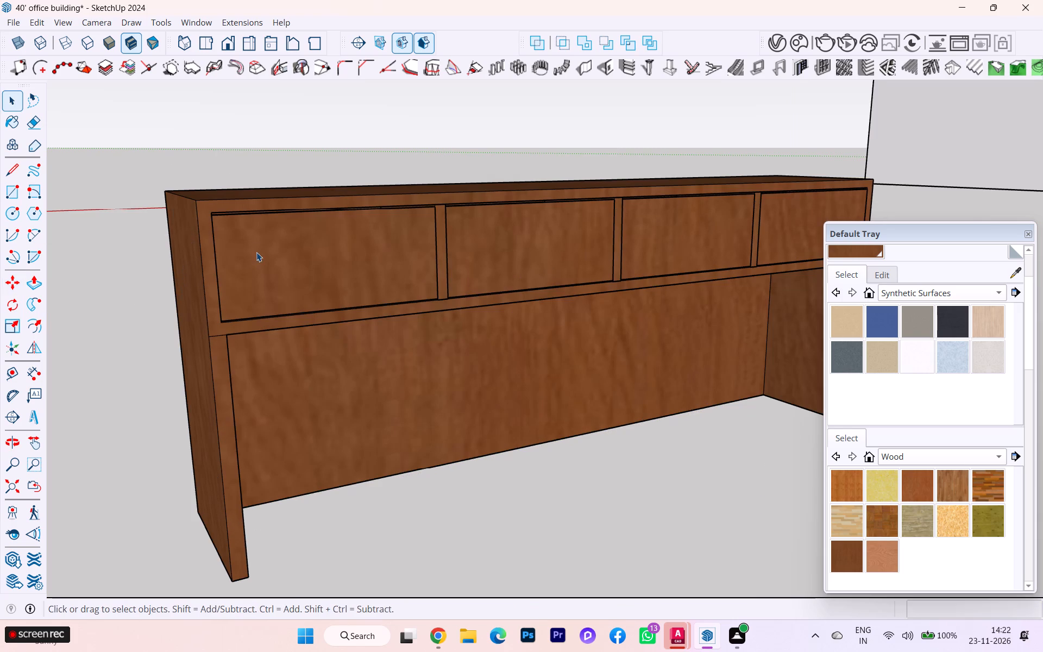
middle_click_drag(256, 252, 3, 319)
scroll(315, 239, "up", 1)
scroll(317, 239, "down", 1)
scroll(324, 240, "up", 8)
middle_click_drag(418, 226, 357, 255)
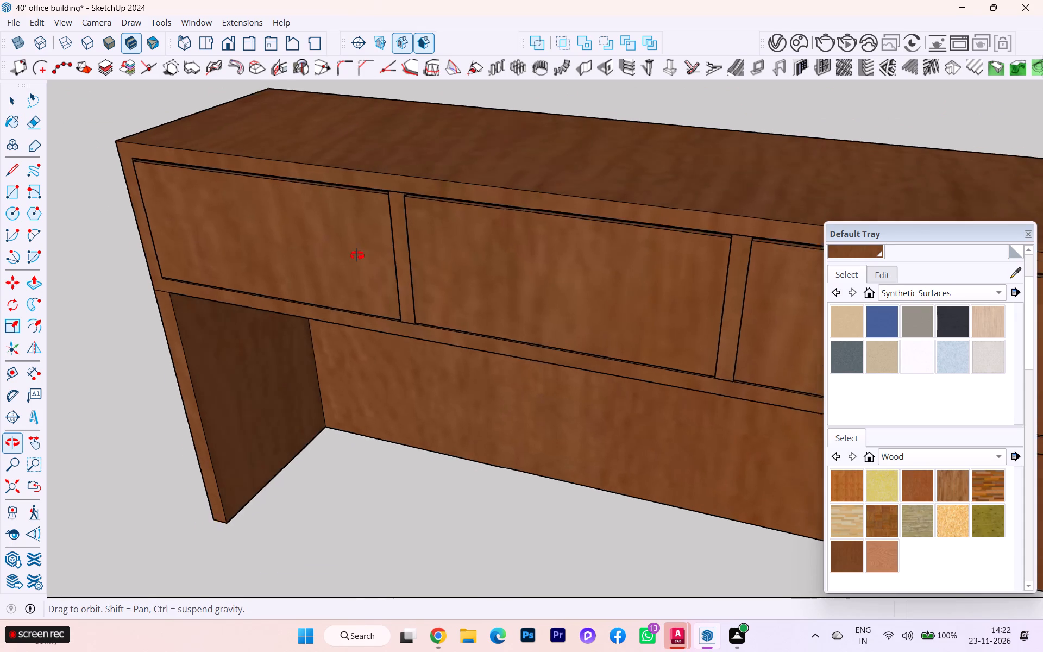
middle_click_drag(357, 255, 676, 220)
scroll(441, 327, "up", 2)
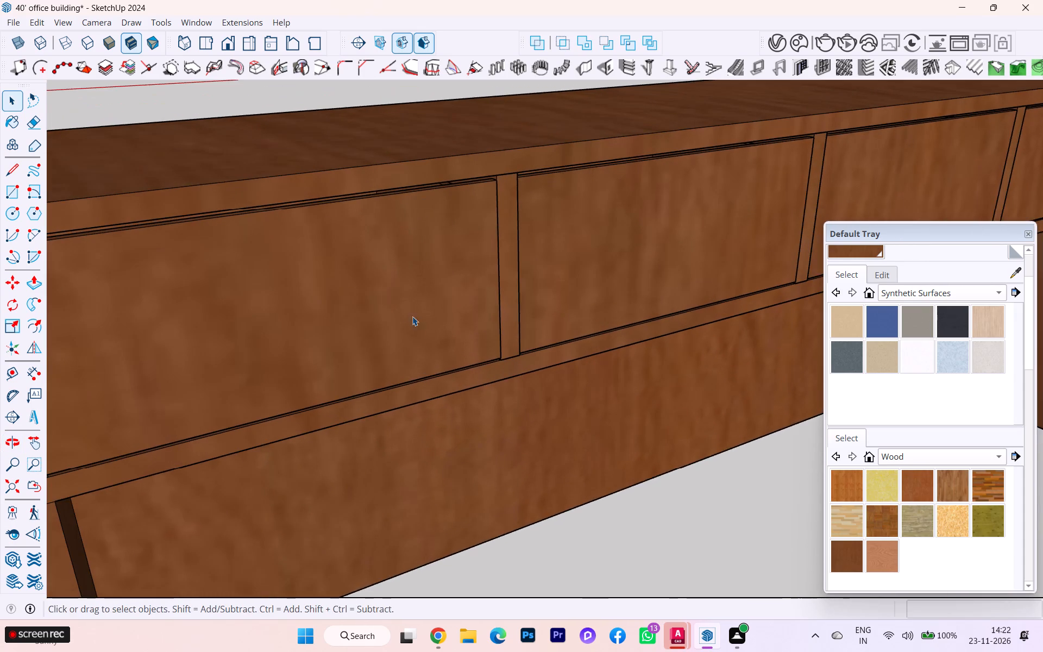
scroll(401, 306, "down", 1)
middle_click_drag(397, 303, 450, 264)
Reopen the desk's drawer group for editing with all four drawers in view.
double_click(343, 289)
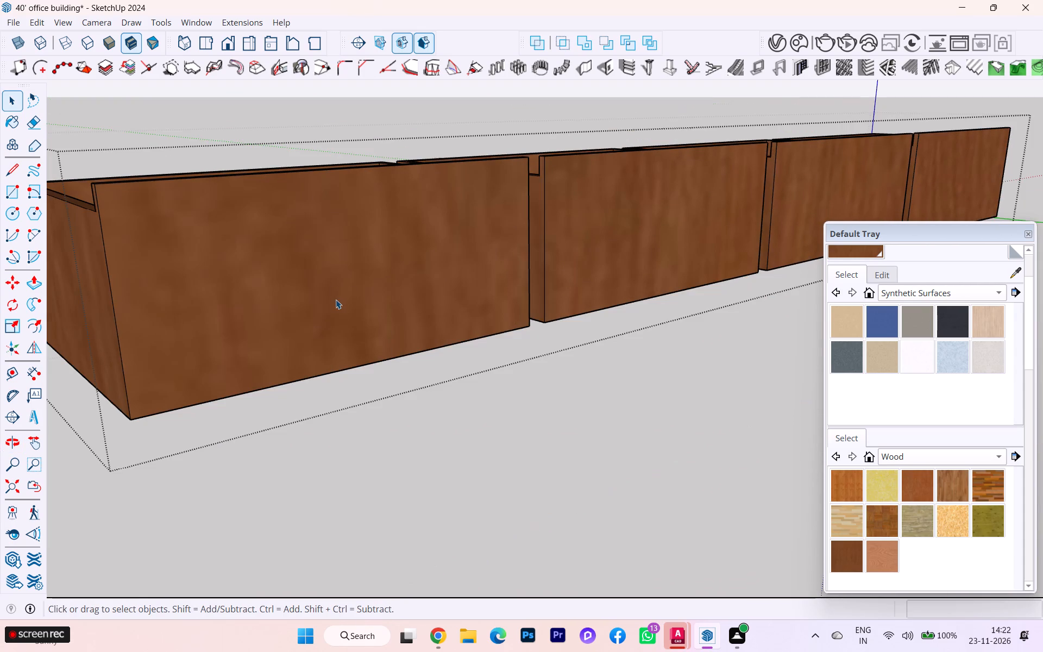
middle_click_drag(331, 302, 467, 277)
scroll(415, 289, "down", 3)
scroll(429, 295, "up", 1)
scroll(422, 298, "down", 2)
scroll(386, 308, "up", 1)
scroll(385, 308, "down", 4)
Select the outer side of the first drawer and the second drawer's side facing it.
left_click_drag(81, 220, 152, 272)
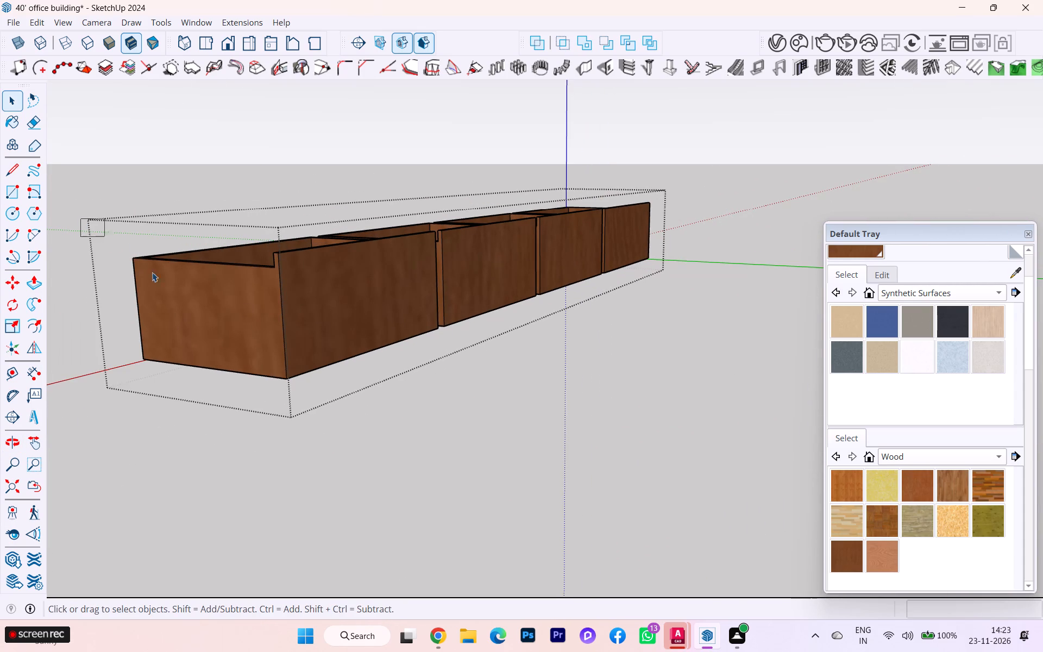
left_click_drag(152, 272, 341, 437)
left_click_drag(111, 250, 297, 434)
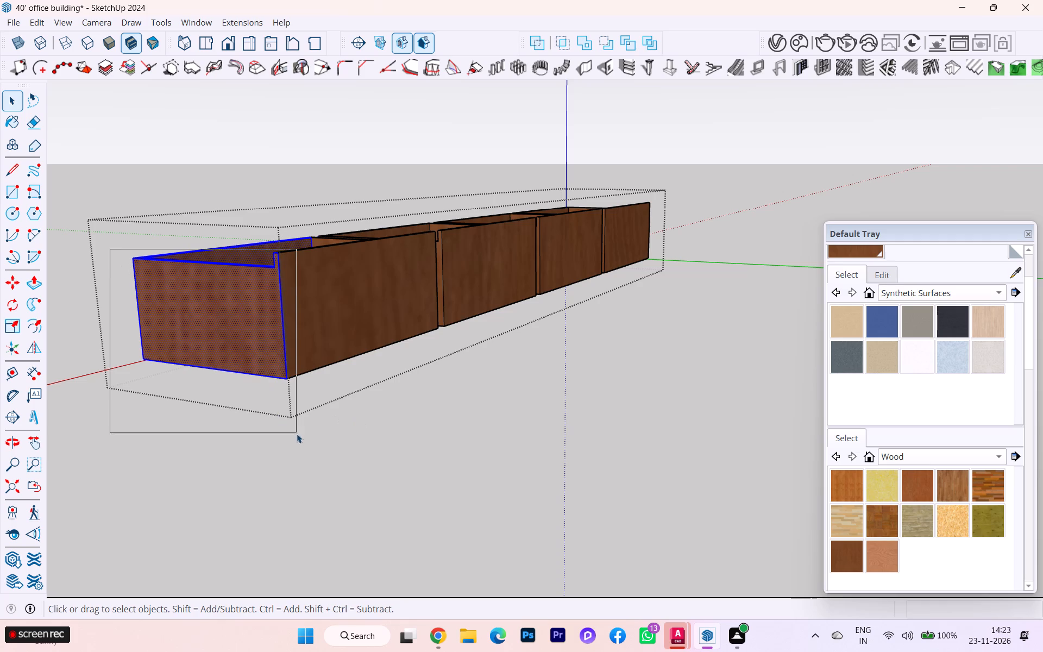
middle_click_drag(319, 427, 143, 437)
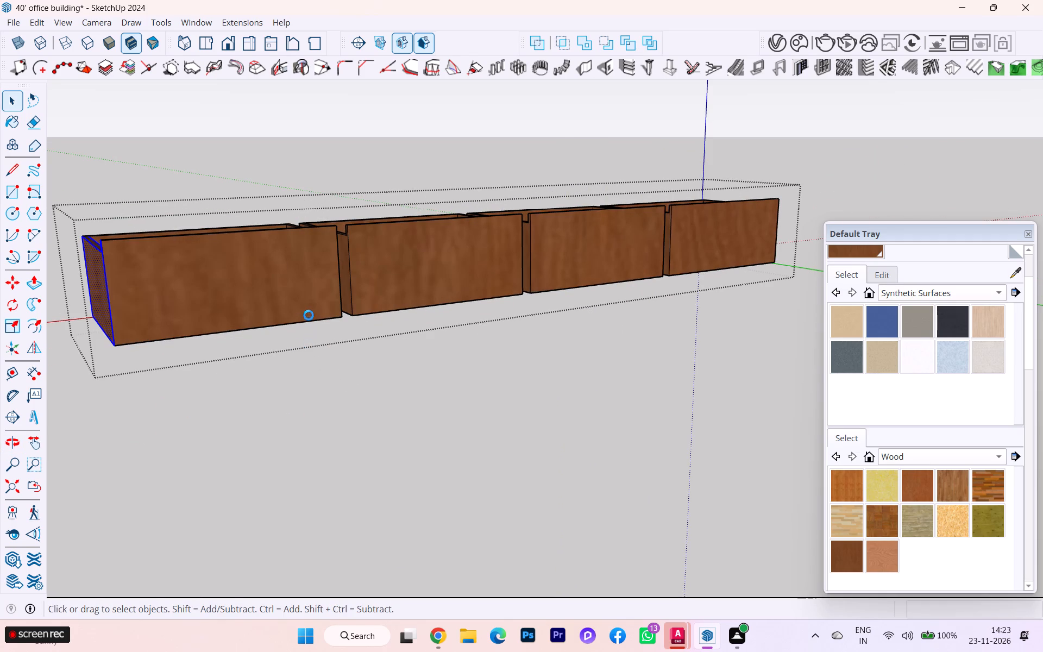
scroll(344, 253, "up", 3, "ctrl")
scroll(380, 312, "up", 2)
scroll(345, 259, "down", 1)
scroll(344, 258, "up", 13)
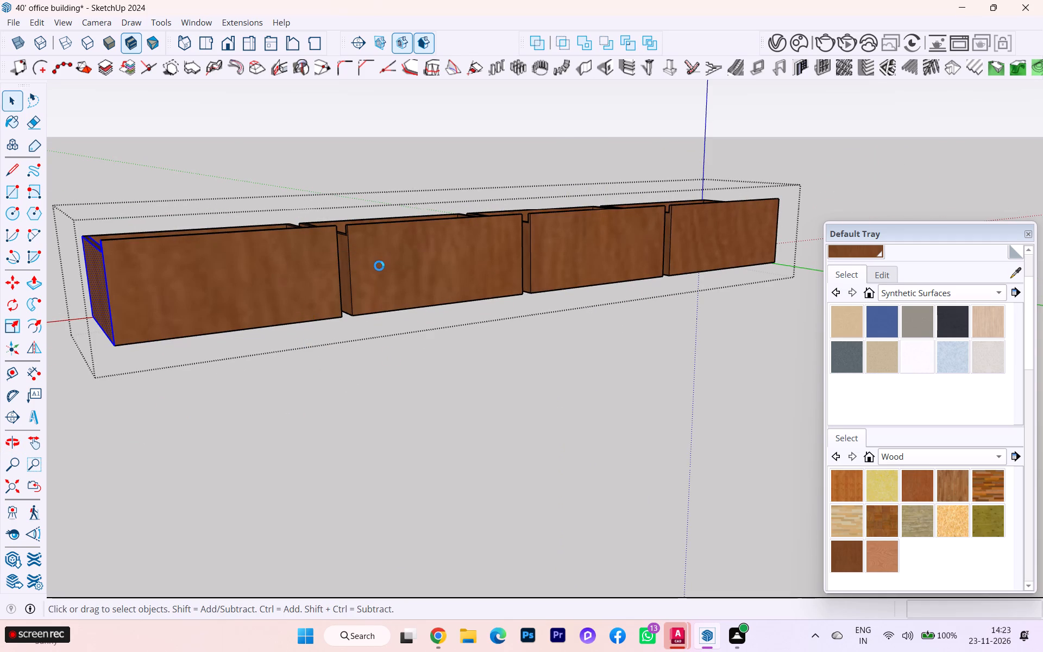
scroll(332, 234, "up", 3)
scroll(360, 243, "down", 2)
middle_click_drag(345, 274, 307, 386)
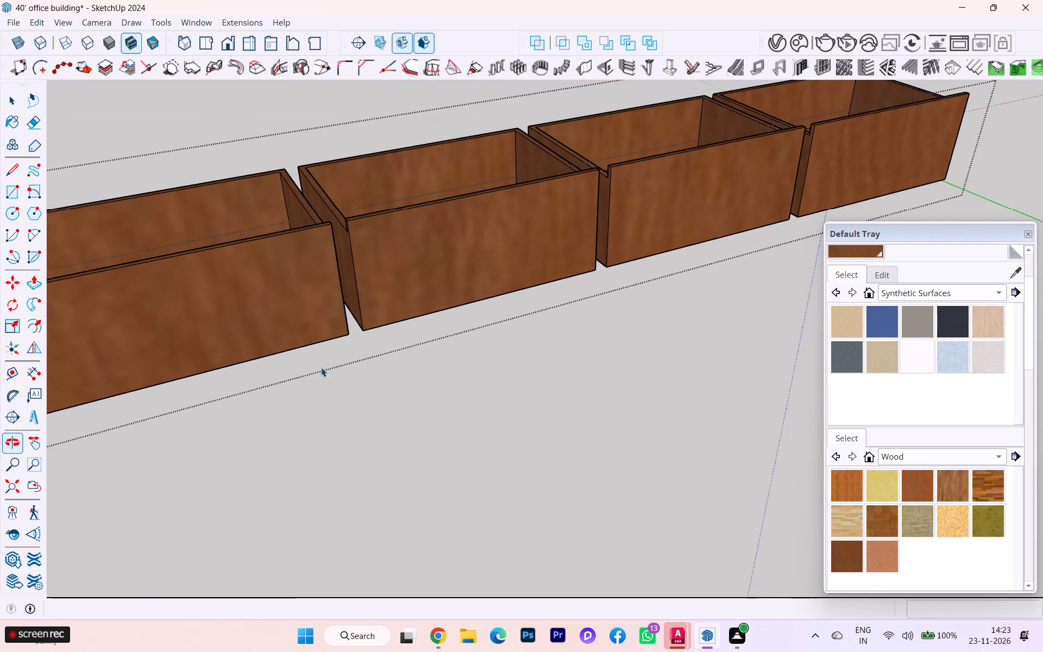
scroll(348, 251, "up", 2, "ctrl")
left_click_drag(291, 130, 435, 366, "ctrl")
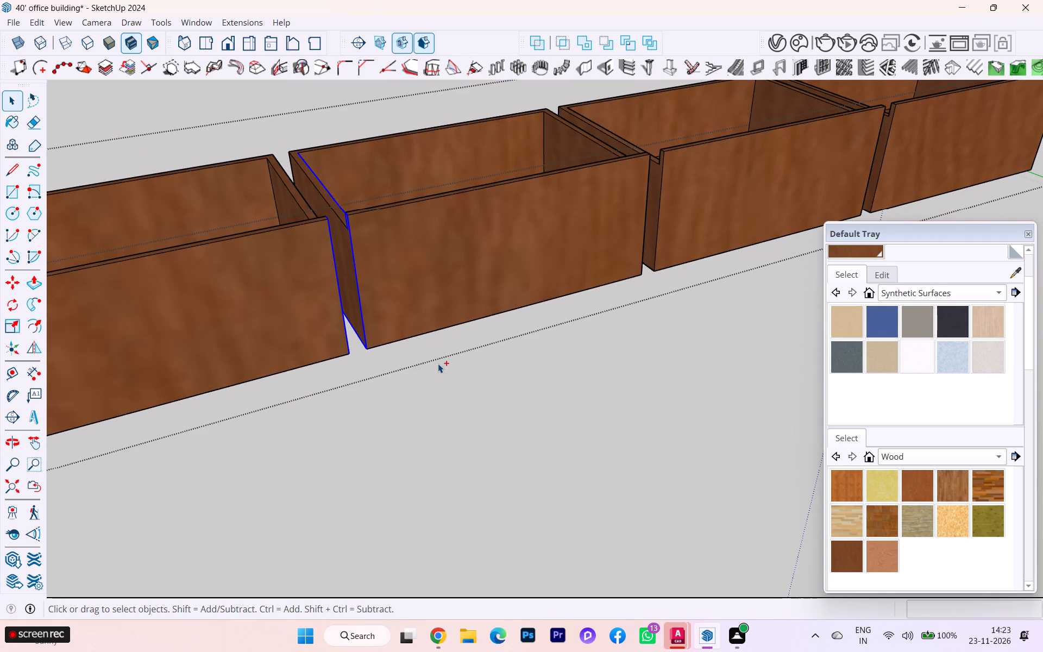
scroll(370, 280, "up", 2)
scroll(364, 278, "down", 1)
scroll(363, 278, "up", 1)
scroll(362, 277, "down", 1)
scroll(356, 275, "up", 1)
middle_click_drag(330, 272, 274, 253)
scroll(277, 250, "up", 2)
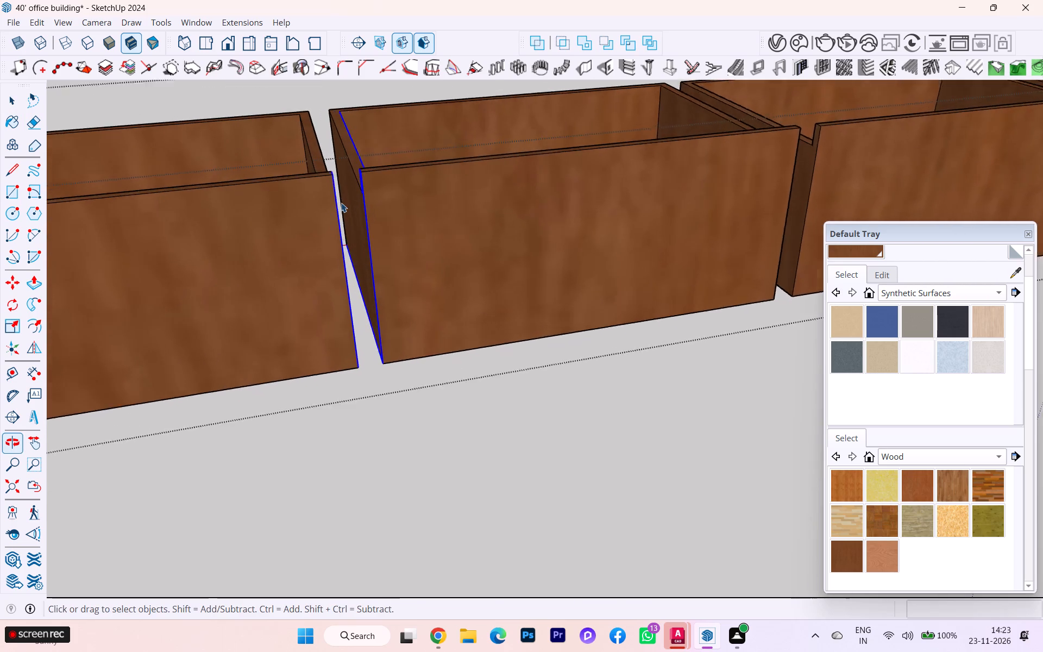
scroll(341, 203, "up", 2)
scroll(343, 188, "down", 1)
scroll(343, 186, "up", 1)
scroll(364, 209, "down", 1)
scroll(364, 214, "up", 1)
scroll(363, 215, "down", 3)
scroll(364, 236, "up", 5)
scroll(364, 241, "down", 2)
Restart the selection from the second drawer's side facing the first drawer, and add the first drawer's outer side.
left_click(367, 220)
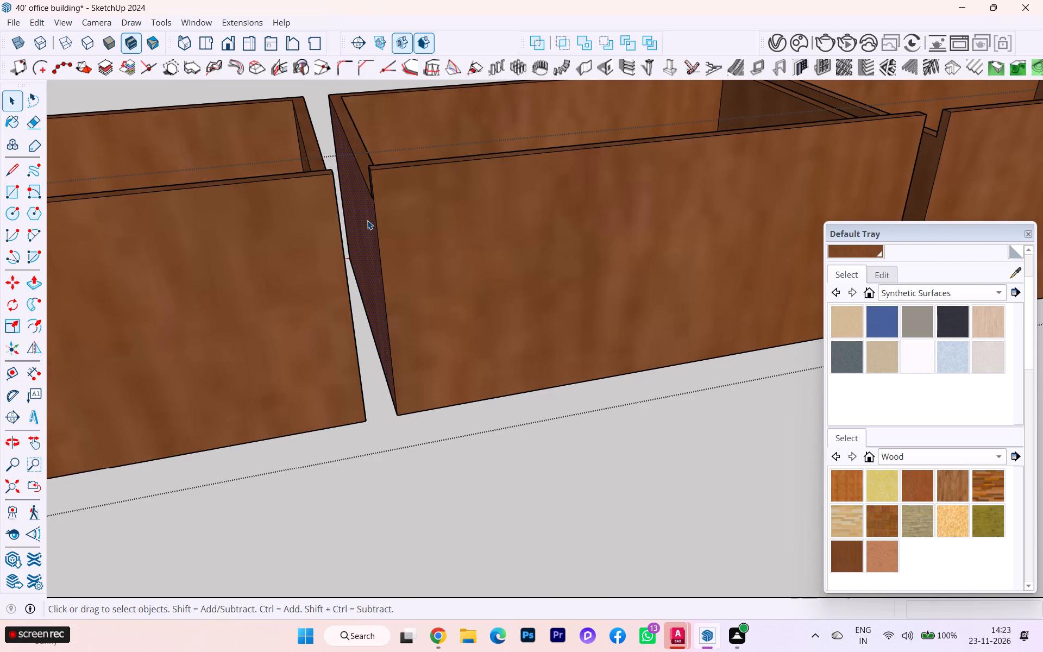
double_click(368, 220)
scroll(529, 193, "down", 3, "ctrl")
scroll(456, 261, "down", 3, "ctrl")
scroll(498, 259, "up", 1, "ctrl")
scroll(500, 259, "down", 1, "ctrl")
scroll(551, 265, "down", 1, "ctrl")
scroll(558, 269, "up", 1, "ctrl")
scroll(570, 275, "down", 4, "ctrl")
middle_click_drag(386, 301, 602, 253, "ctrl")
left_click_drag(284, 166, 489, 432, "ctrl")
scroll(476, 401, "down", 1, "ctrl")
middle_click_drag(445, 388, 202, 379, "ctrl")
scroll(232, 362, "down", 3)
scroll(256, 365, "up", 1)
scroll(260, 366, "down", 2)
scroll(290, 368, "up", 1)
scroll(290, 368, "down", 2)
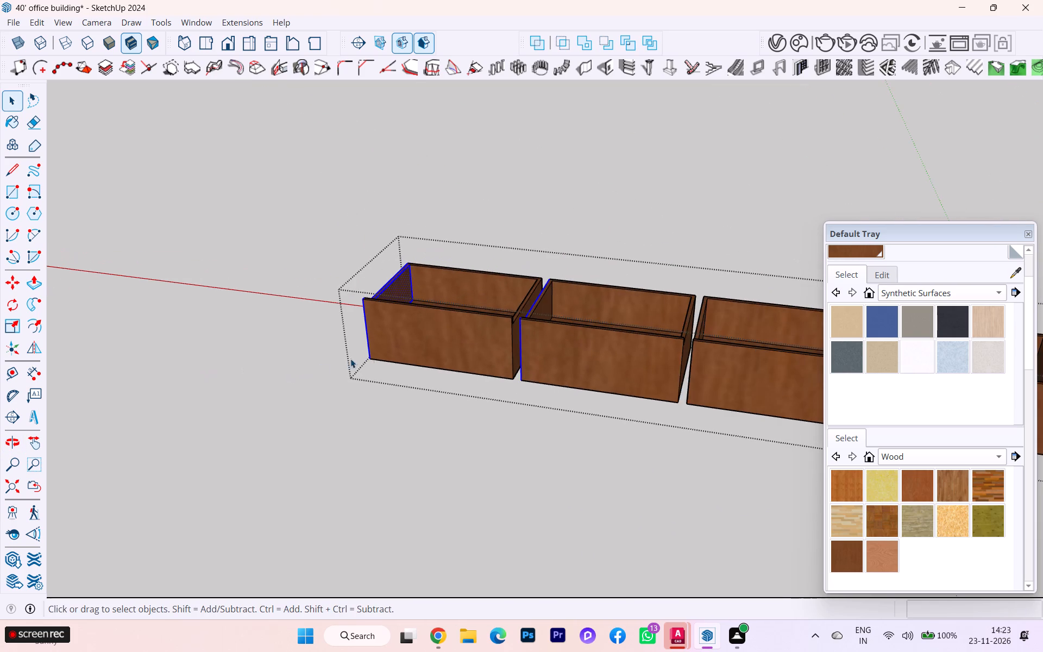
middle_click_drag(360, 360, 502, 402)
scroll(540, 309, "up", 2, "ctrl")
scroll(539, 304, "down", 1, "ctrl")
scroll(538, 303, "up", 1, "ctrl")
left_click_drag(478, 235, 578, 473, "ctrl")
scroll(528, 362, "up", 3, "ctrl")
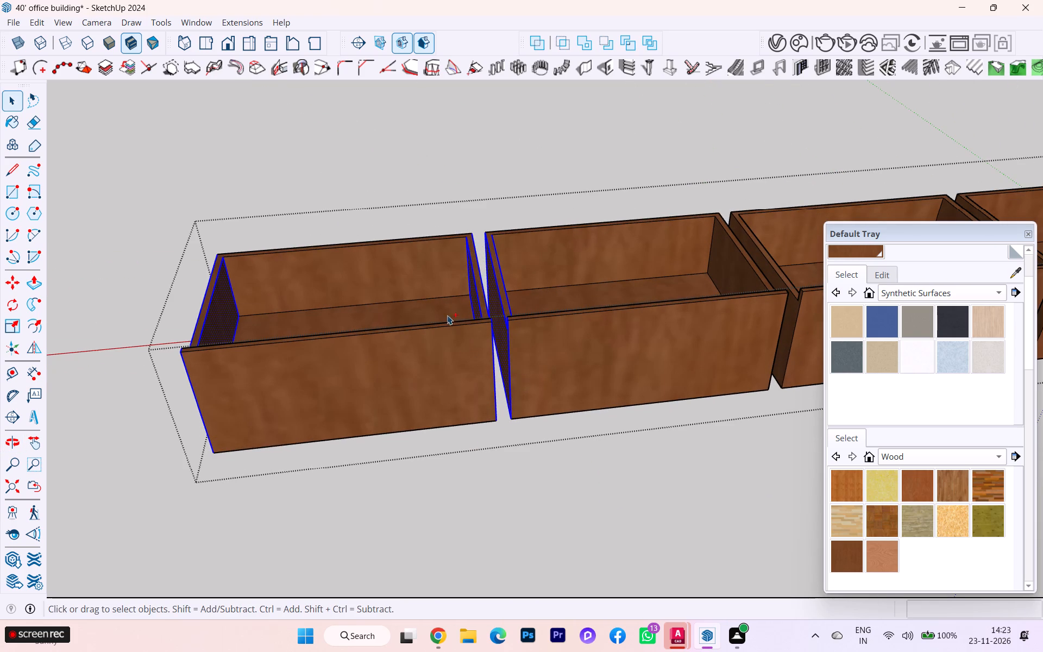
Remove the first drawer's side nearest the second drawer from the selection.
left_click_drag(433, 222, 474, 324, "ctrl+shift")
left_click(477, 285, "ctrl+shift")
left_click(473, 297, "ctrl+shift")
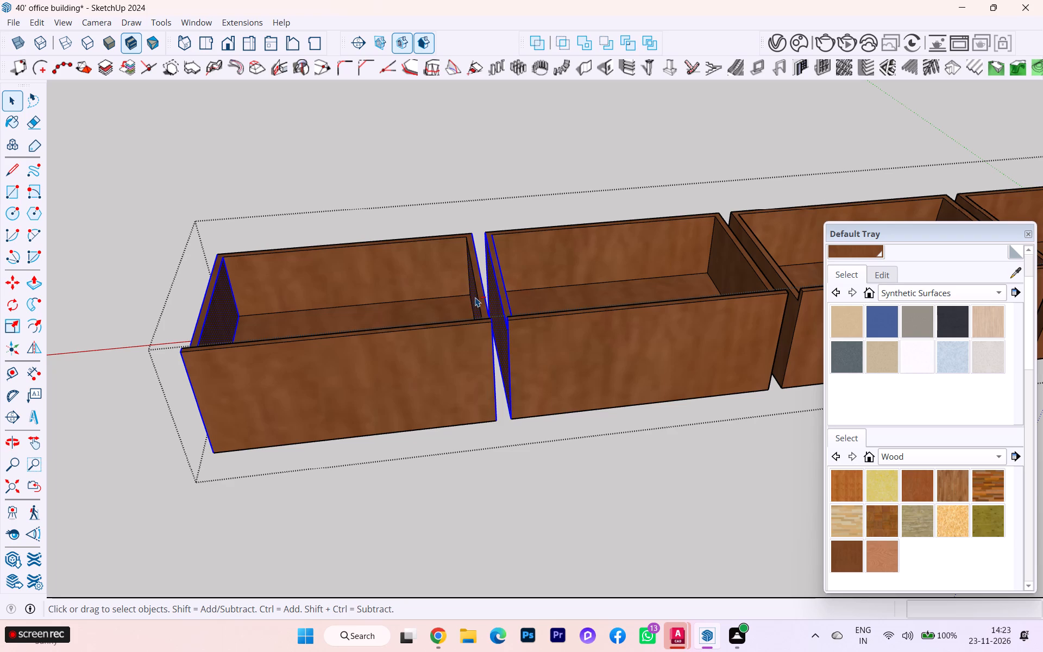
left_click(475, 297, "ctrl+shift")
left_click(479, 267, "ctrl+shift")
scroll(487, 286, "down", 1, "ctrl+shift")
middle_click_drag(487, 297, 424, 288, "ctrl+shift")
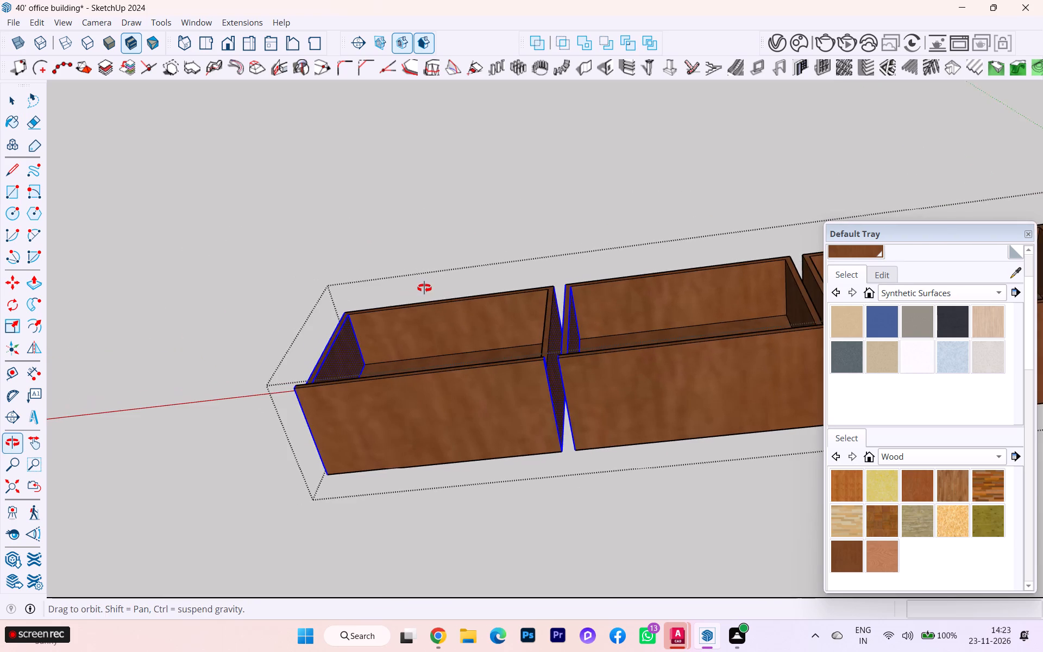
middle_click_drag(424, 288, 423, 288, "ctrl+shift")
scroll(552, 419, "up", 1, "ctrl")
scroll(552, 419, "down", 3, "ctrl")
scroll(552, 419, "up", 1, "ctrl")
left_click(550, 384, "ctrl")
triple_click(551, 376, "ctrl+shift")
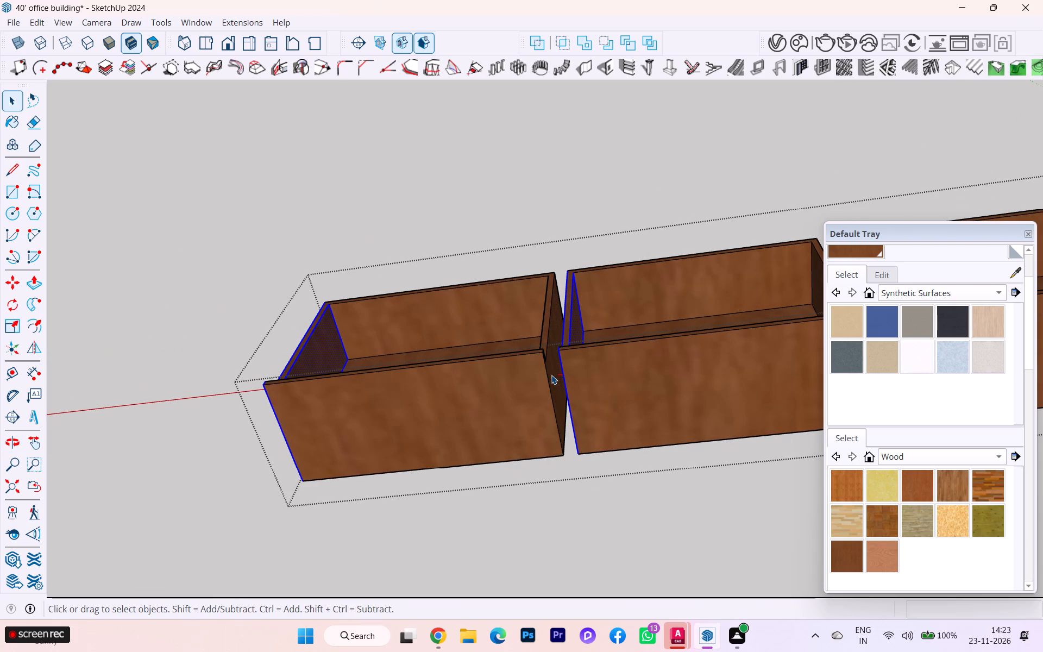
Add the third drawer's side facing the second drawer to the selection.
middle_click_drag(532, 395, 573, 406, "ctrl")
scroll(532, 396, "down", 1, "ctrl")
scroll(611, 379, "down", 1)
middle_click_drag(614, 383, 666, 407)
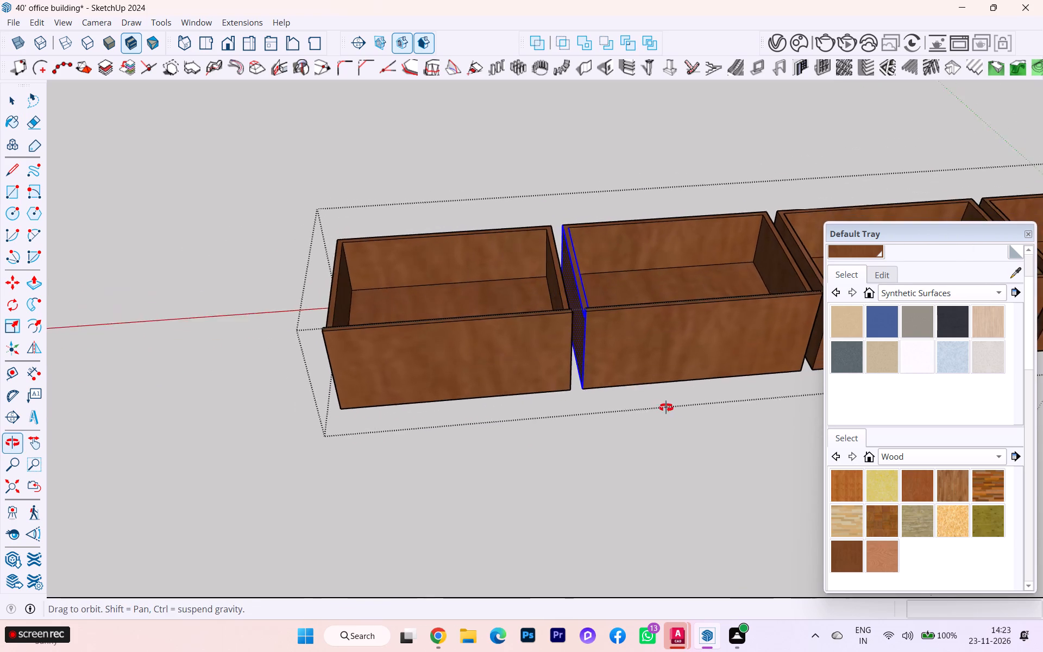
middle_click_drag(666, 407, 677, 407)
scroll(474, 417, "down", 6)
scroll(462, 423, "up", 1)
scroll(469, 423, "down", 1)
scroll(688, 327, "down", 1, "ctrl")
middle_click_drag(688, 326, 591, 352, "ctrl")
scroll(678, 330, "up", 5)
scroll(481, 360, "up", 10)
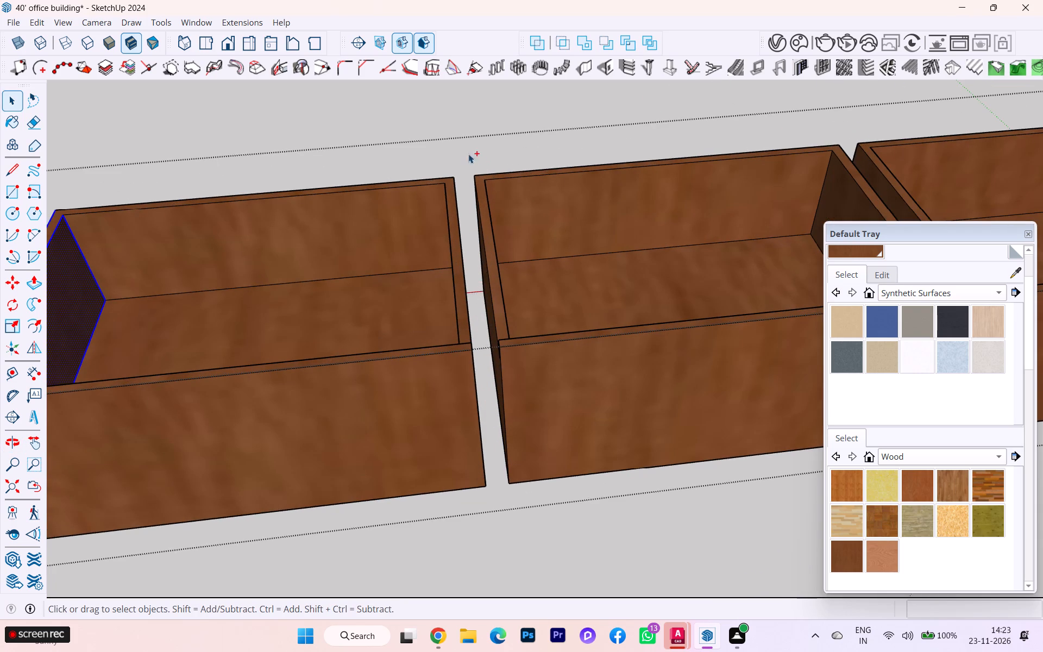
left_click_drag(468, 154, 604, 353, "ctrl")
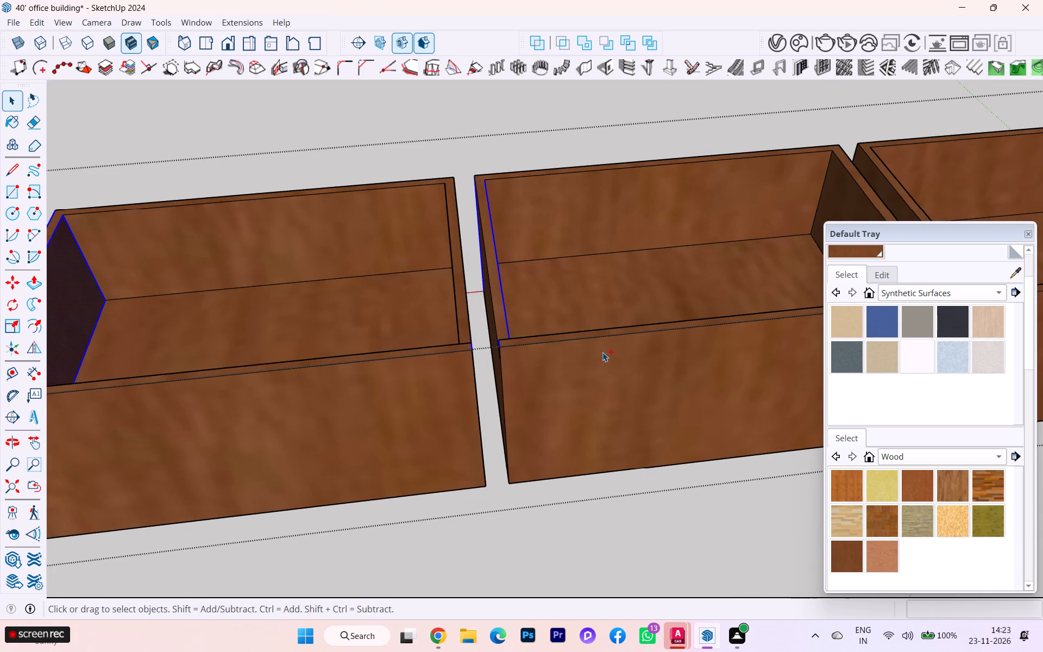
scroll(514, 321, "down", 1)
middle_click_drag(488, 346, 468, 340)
Start a fresh selection with the third drawer's side facing the second drawer, including the front's end edges.
left_click(489, 316)
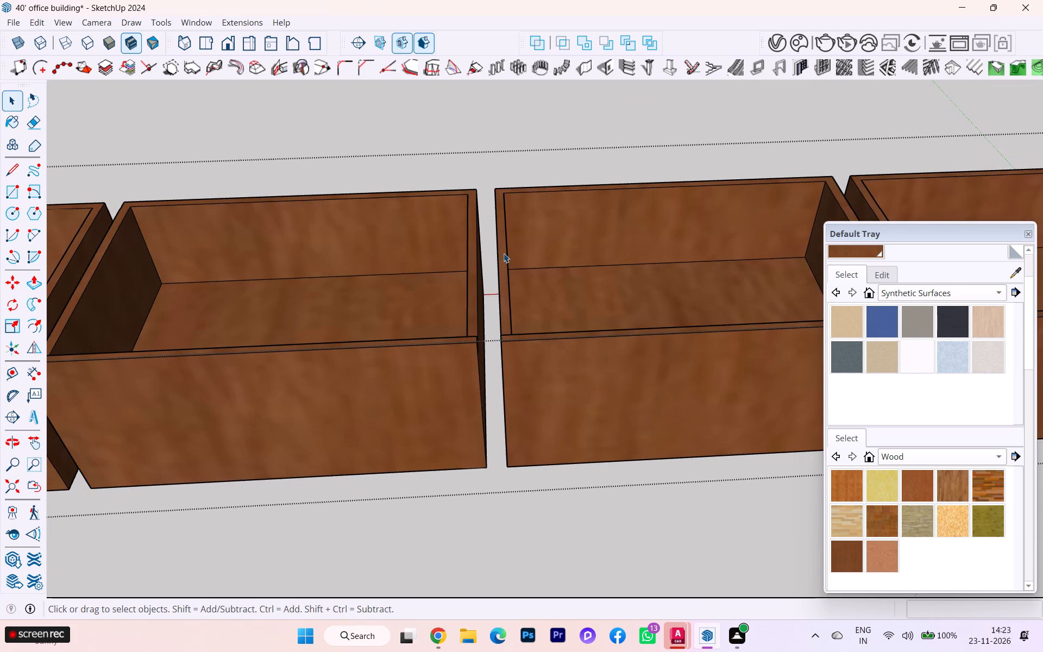
triple_click(501, 247)
double_click(504, 248)
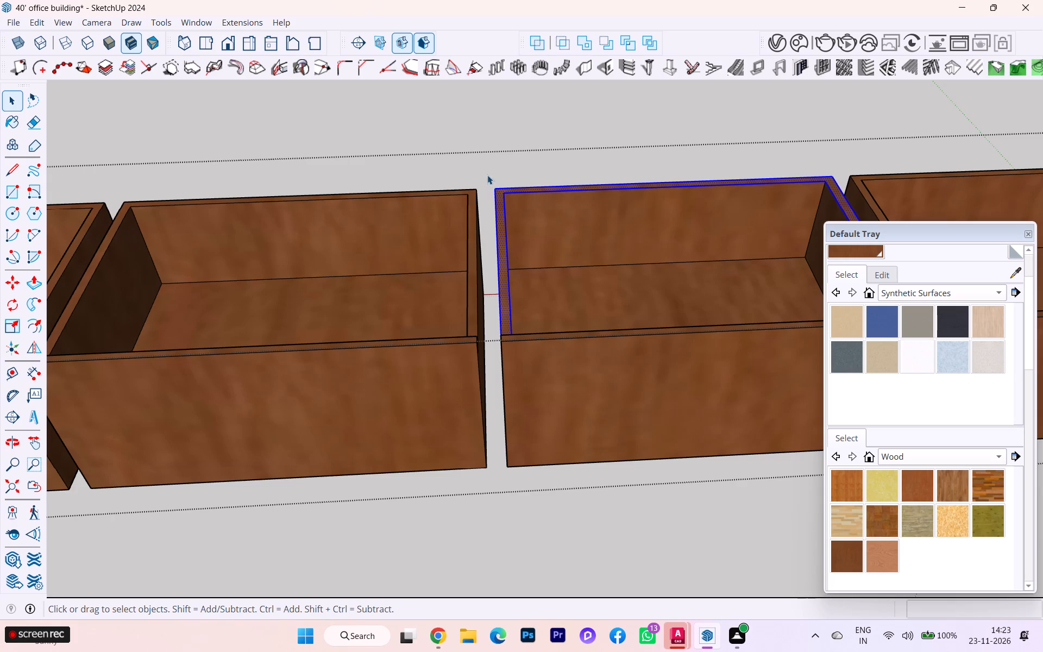
left_click_drag(487, 175, 699, 498)
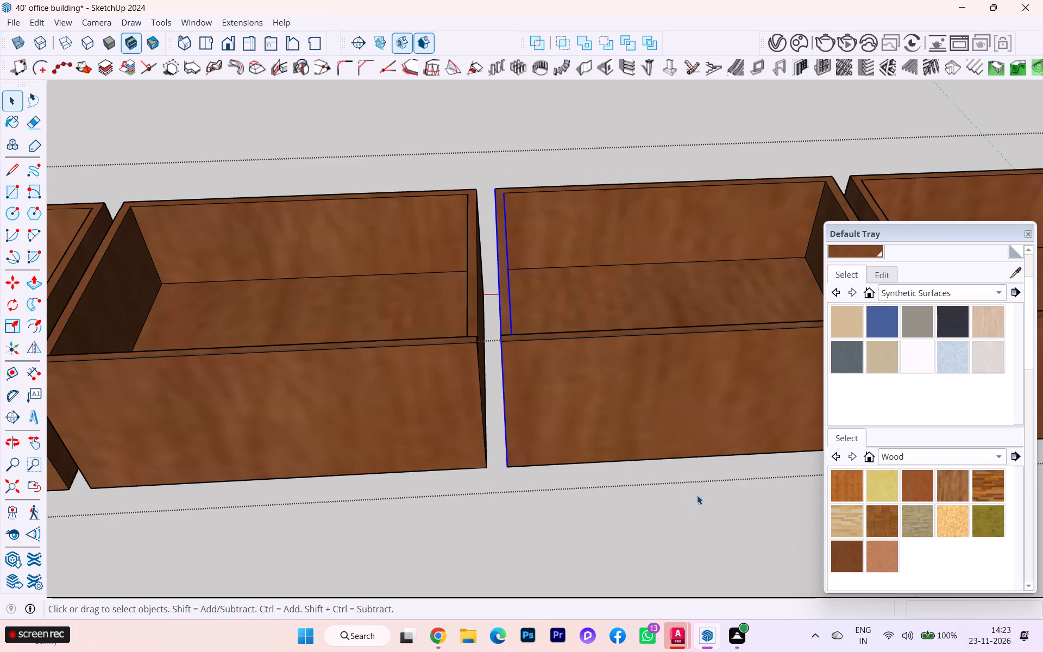
Add the second drawer's side facing the first drawer to the selection, including the front's end face and edges.
middle_click_drag(568, 434, 666, 427)
scroll(573, 431, "down", 1)
scroll(618, 389, "down", 2)
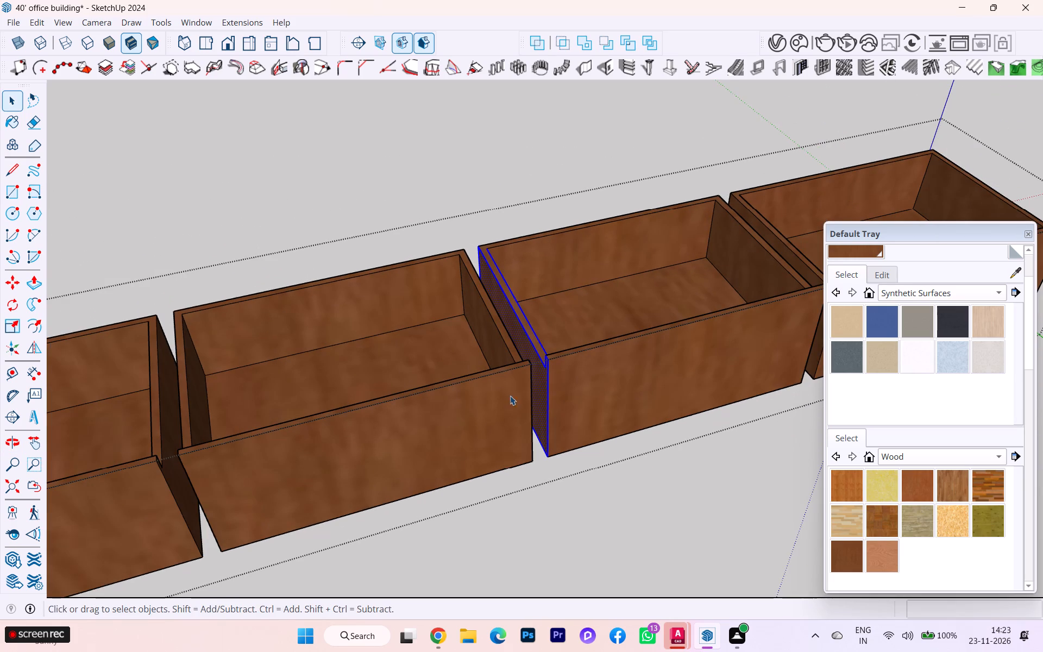
left_click_drag(163, 292, 210, 435, "ctrl")
left_click_drag(210, 435, 288, 453, "ctrl")
scroll(255, 375, "down", 1, "ctrl")
scroll(259, 371, "up", 1, "ctrl")
middle_click_drag(266, 366, 281, 342)
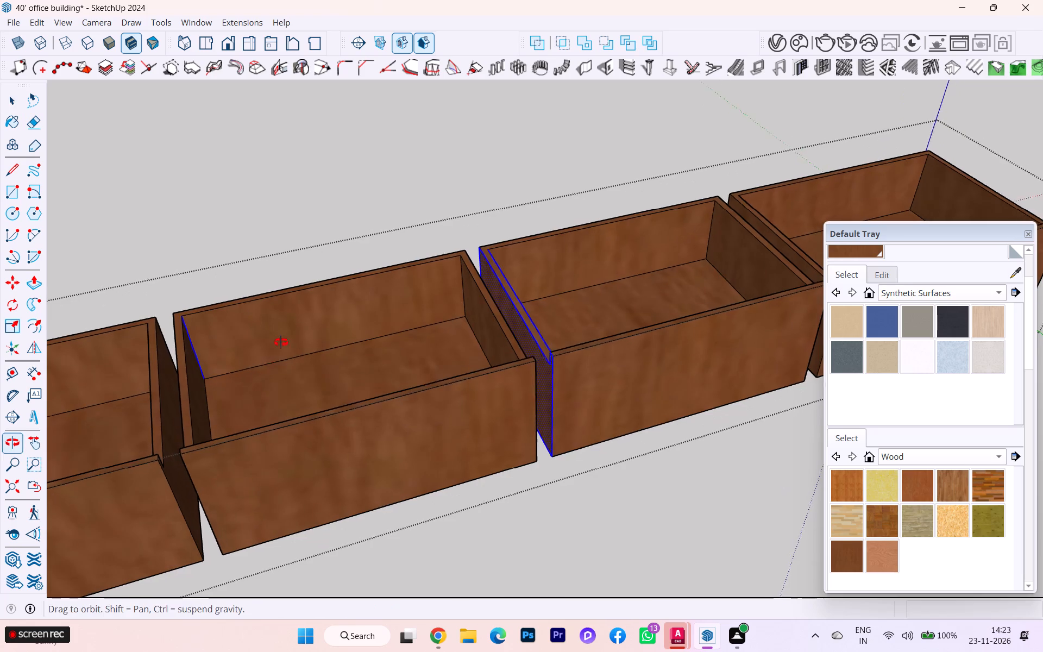
middle_click_drag(281, 342, 311, 284)
left_click_drag(177, 321, 308, 440, "ctrl")
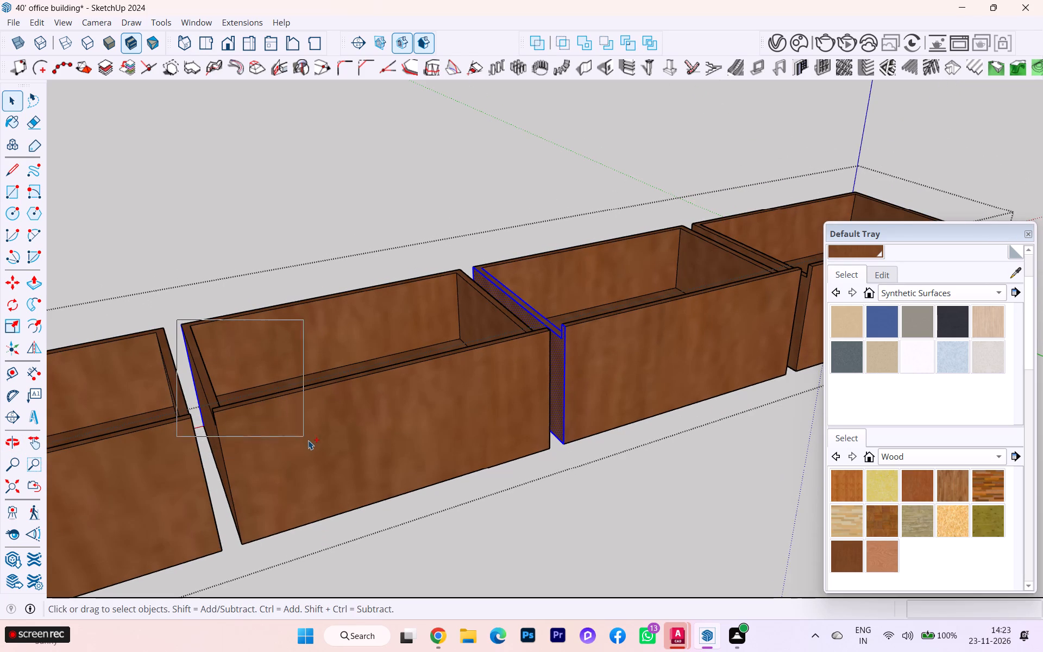
left_click_drag(308, 440, 315, 444, "ctrl")
left_click_drag(177, 323, 349, 513)
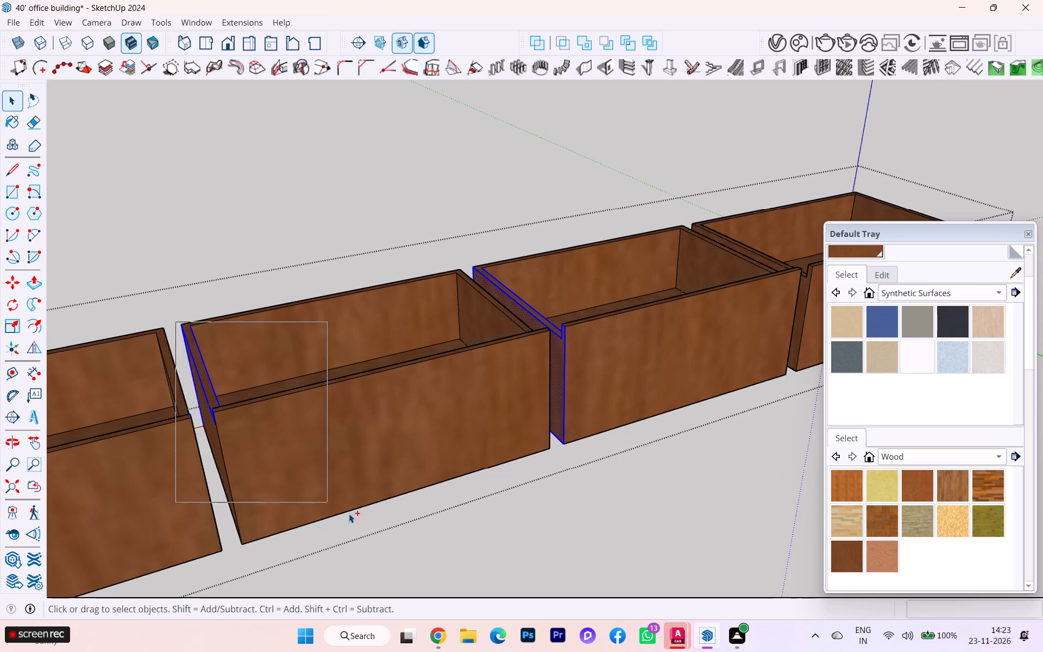
left_click_drag(349, 513, 364, 521)
middle_click_drag(259, 492, 194, 478, "ctrl")
scroll(450, 464, "down", 2)
middle_click_drag(466, 467, 478, 495)
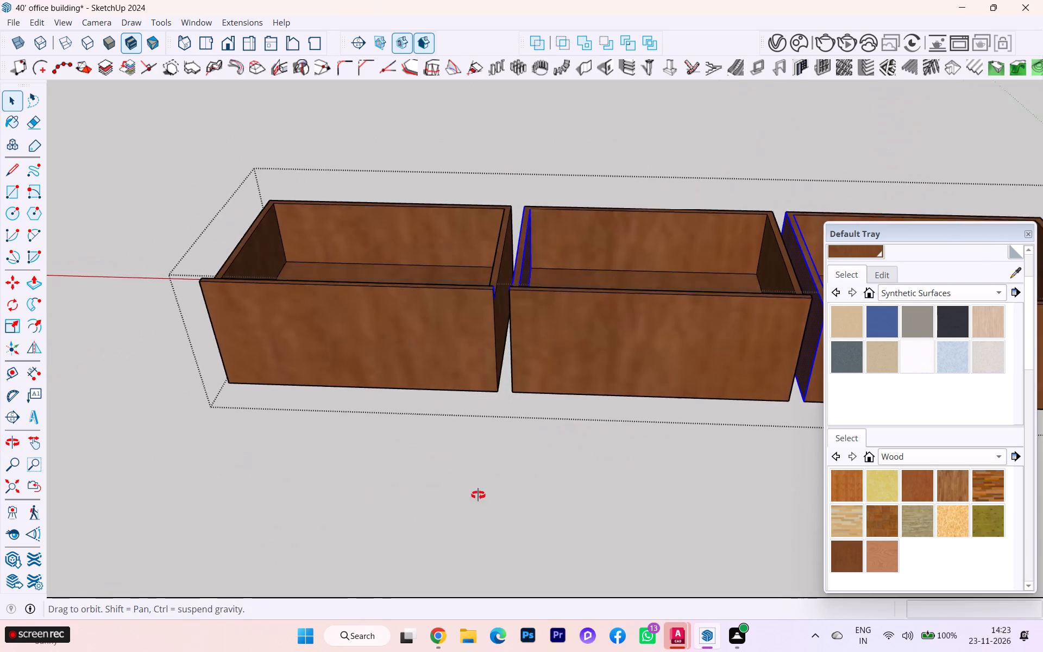
middle_click_drag(478, 495, 482, 503)
scroll(470, 267, "up", 3, "ctrl")
left_click_drag(525, 158, 618, 337, "ctrl")
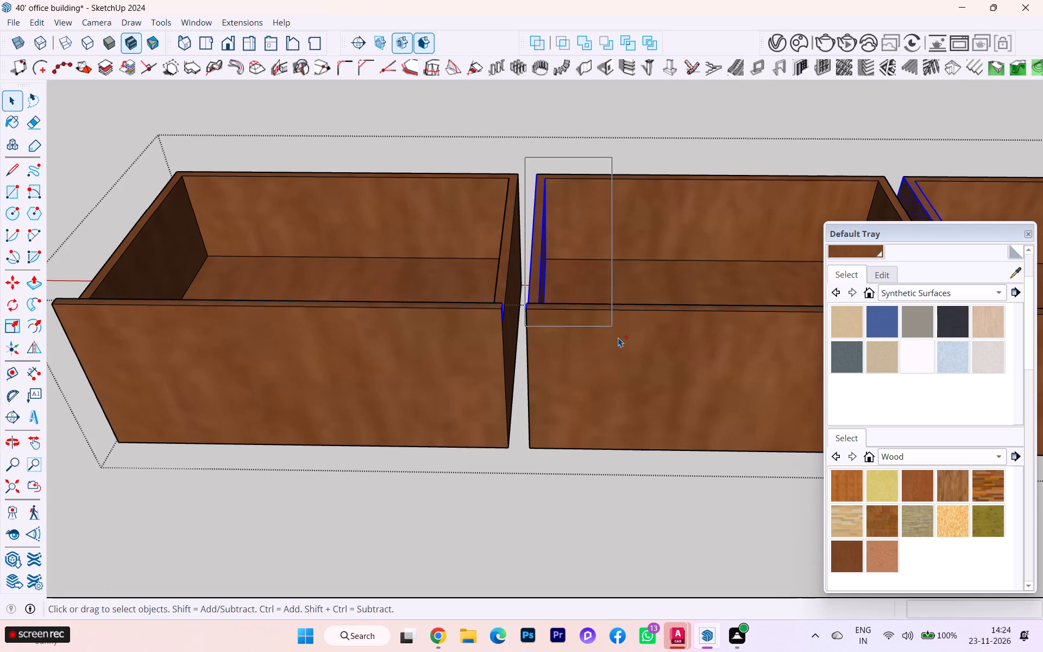
left_click_drag(618, 337, 674, 480, "ctrl")
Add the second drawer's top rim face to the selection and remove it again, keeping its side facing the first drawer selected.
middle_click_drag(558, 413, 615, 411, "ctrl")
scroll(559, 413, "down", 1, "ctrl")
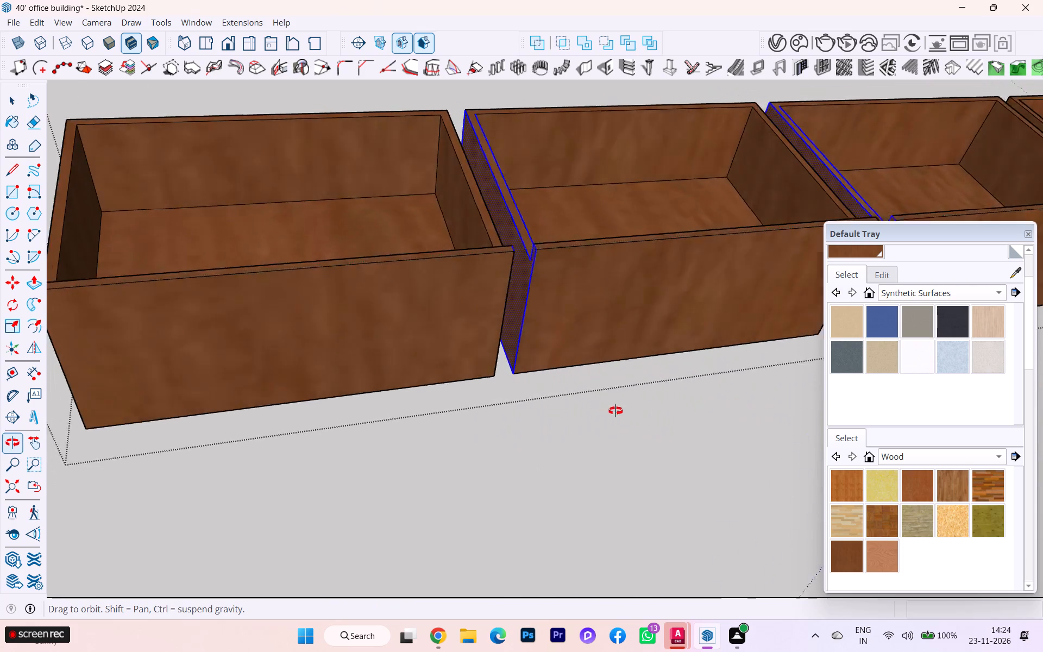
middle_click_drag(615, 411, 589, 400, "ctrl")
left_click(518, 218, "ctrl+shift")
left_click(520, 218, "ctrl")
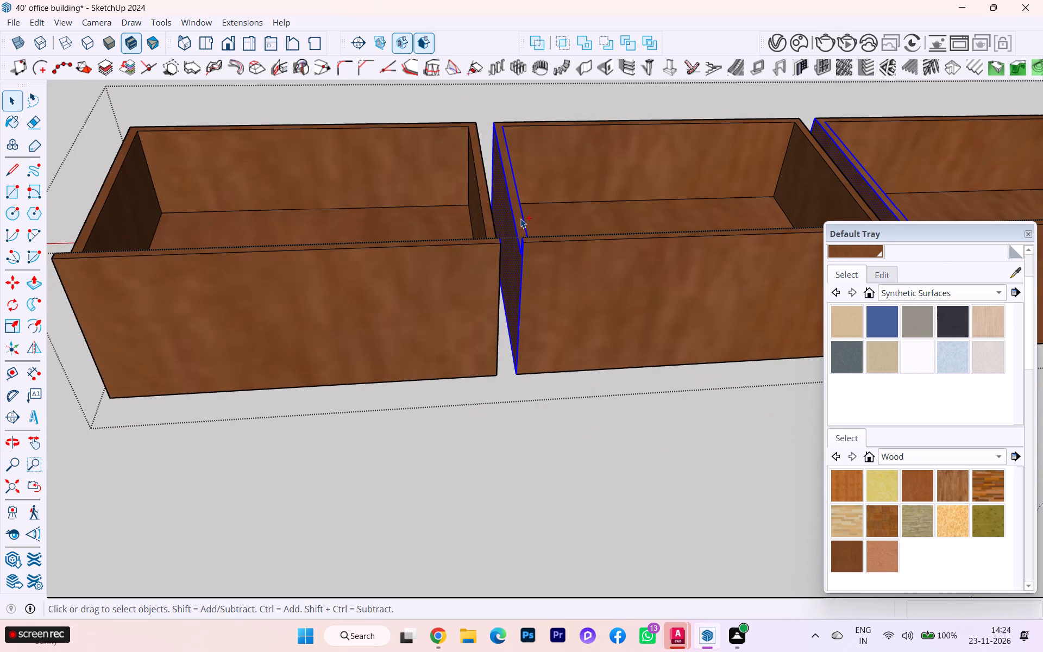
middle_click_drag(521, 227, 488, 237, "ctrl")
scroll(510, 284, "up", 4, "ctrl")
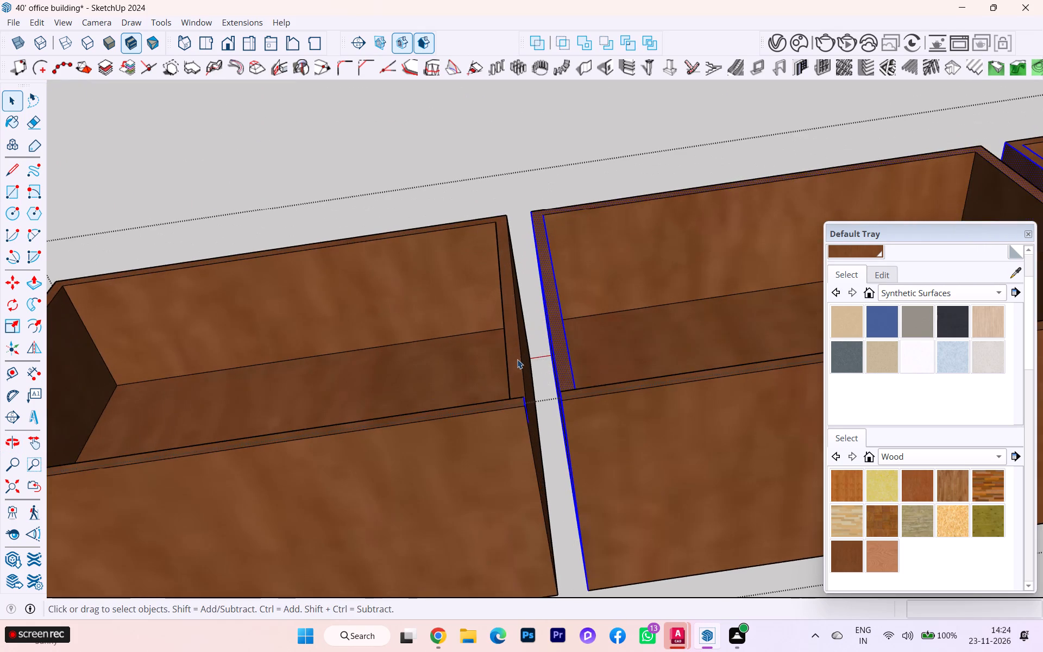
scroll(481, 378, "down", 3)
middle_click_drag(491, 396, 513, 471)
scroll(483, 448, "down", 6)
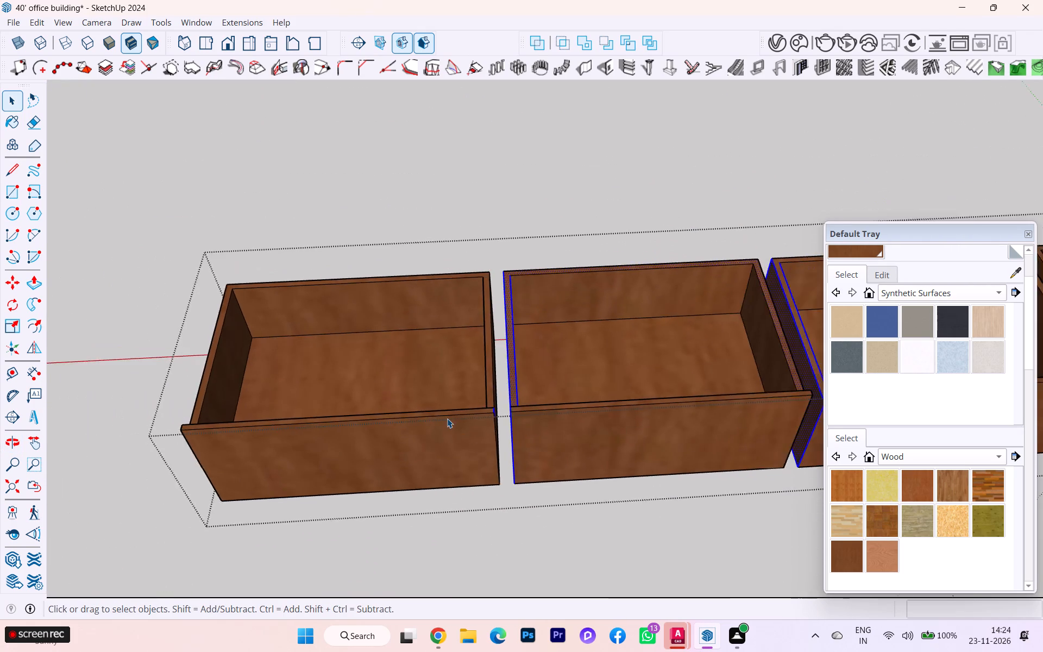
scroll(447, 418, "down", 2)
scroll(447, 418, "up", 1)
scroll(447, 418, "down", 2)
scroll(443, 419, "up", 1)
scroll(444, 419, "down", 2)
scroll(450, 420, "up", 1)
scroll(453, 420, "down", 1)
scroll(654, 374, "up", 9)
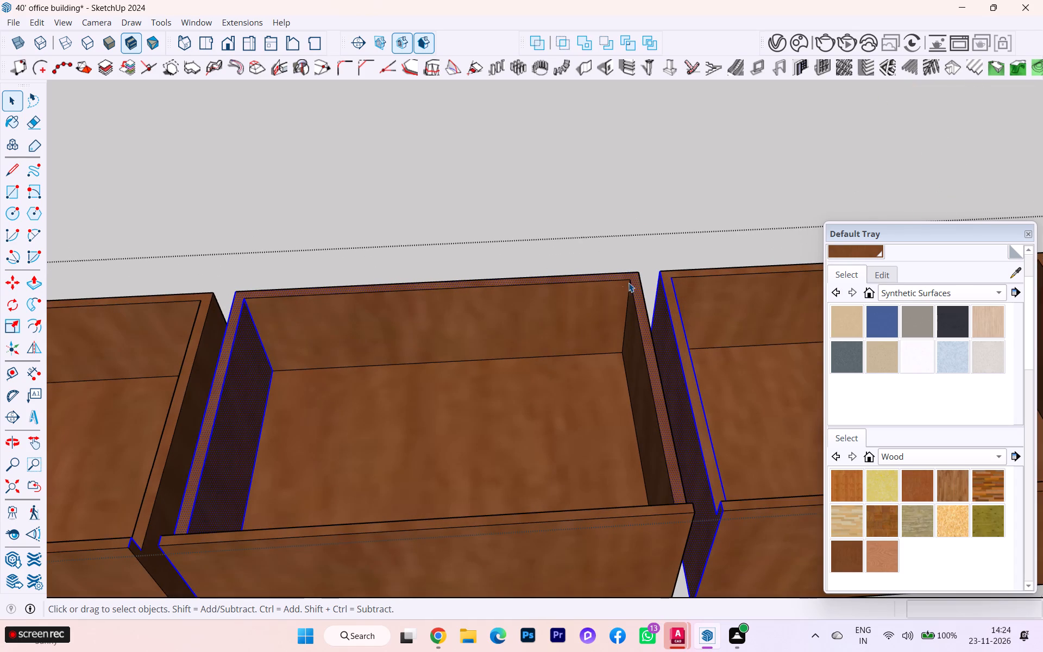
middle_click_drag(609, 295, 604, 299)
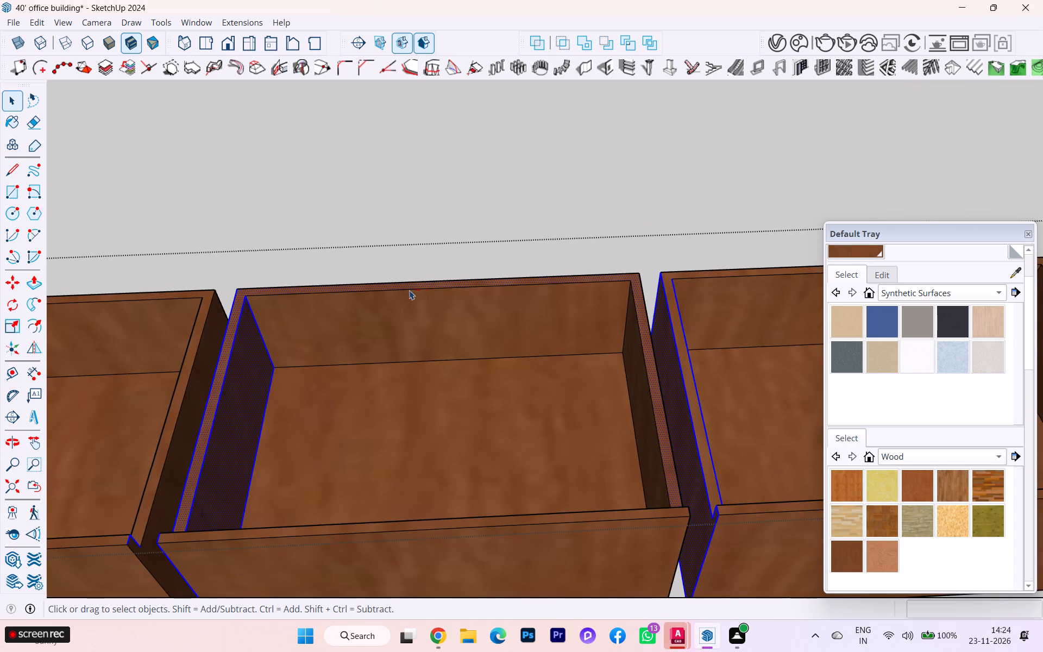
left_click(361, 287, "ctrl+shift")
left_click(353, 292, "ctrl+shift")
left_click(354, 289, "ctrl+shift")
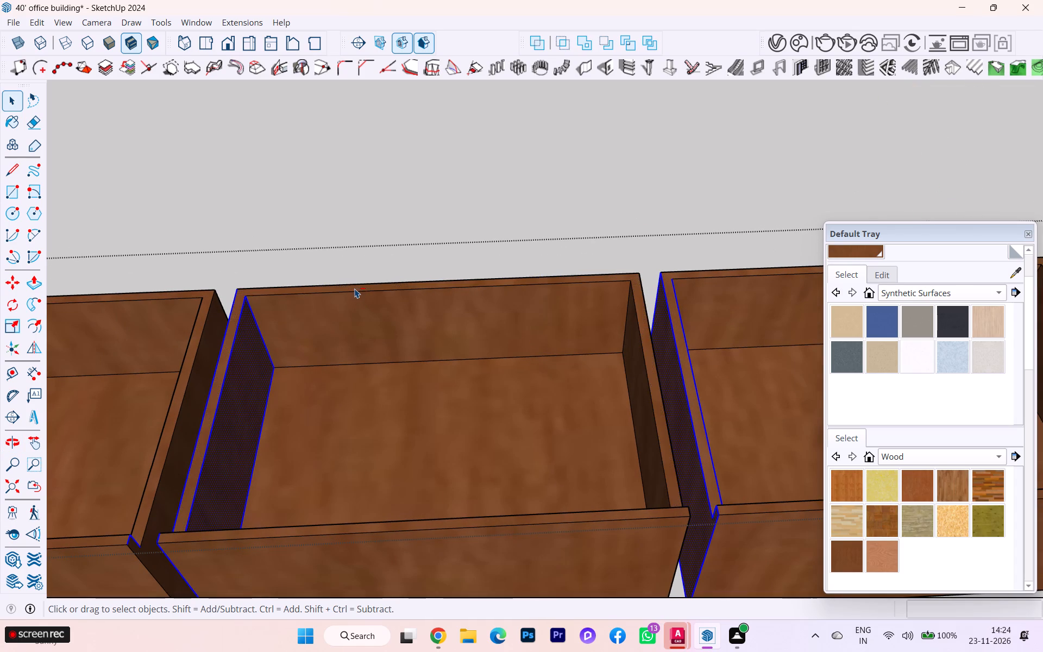
Add the facing sides of the third and fourth drawers, on both sides of the gap between them, to the selection.
scroll(354, 288, "up", 2, "ctrl+shift")
scroll(398, 315, "down", 3, "ctrl")
middle_click_drag(401, 321, 1036, 196)
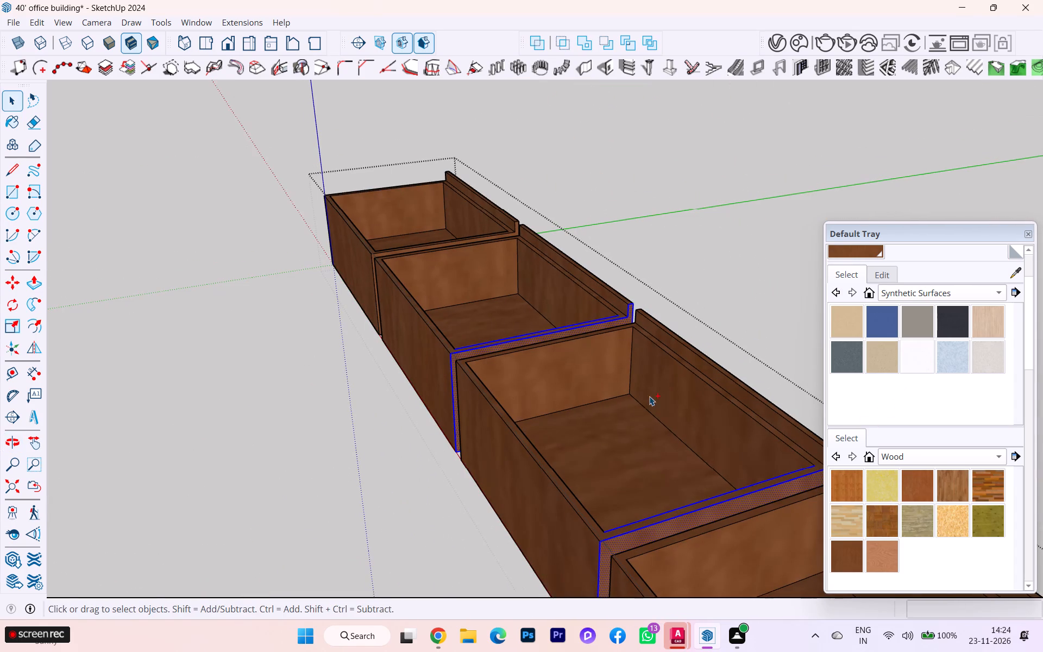
scroll(511, 422, "down", 1, "ctrl")
middle_click_drag(510, 424, 801, 407, "ctrl")
middle_click_drag(369, 314, 311, 260)
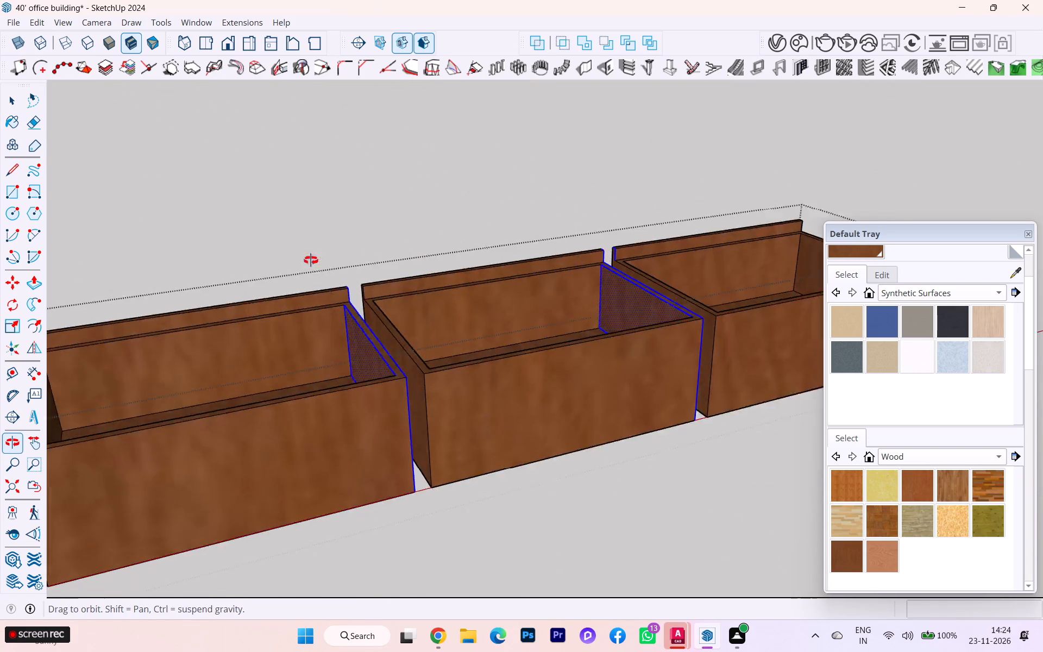
middle_click_drag(311, 260, 266, 220)
scroll(533, 374, "up", 1)
scroll(541, 374, "down", 2)
scroll(612, 380, "up", 2)
scroll(612, 380, "down", 3)
scroll(651, 390, "up", 2)
scroll(652, 391, "down", 4)
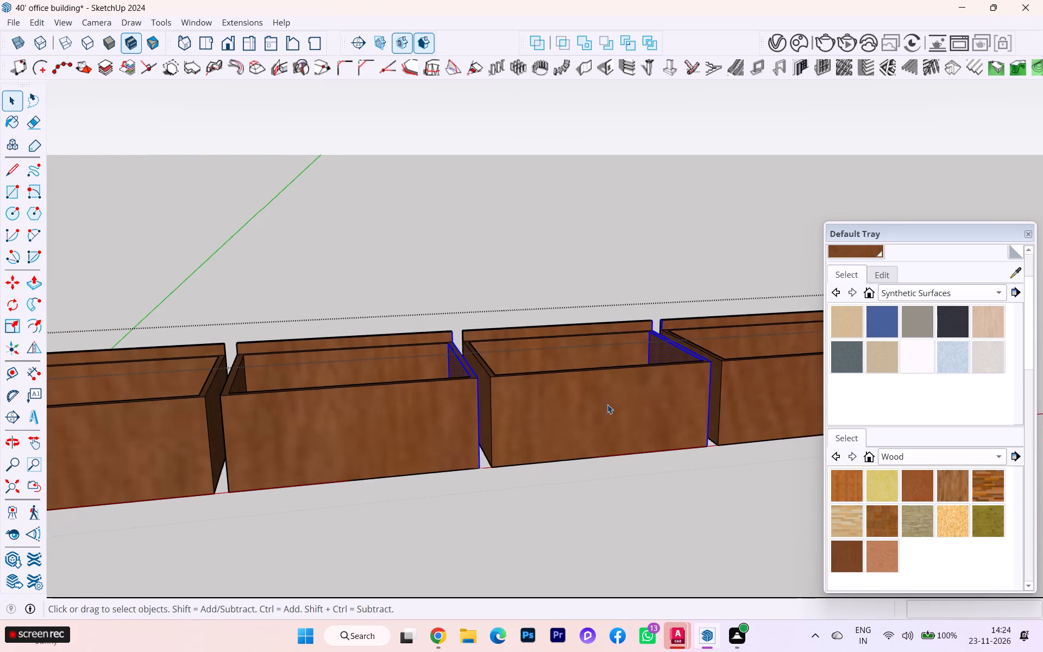
scroll(579, 405, "down", 2)
scroll(565, 406, "up", 1)
scroll(551, 411, "down", 1)
scroll(254, 371, "up", 3)
left_click_drag(256, 350, 325, 532, "ctrl+shift")
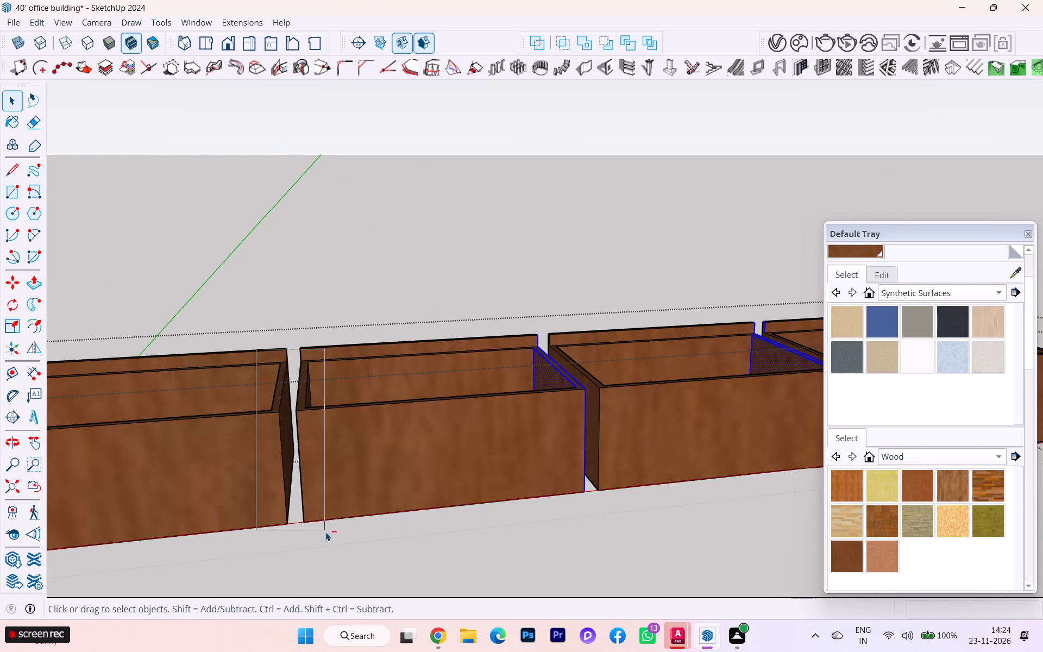
left_click_drag(325, 532, 325, 532, "ctrl+shift")
left_click_drag(243, 352, 316, 569, "ctrl")
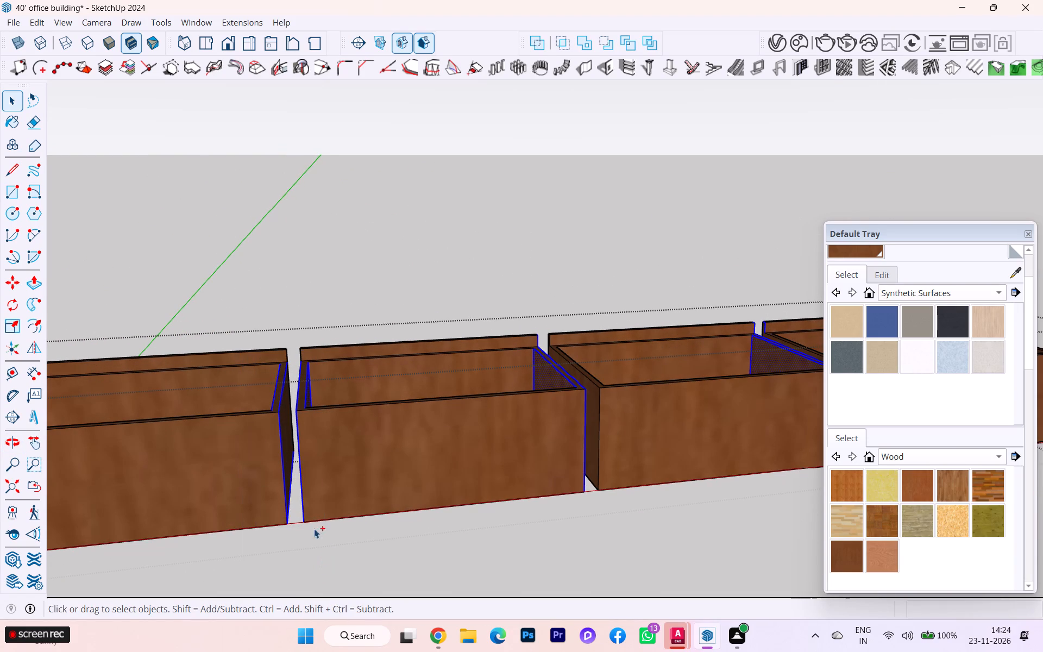
Remove the third drawer's side facing the fourth drawer from the selection.
left_click_drag(295, 357, 330, 474, "ctrl+shift")
left_click_drag(294, 371, 409, 651, "ctrl+shift")
left_click_drag(280, 299, 356, 429, "ctrl+shift")
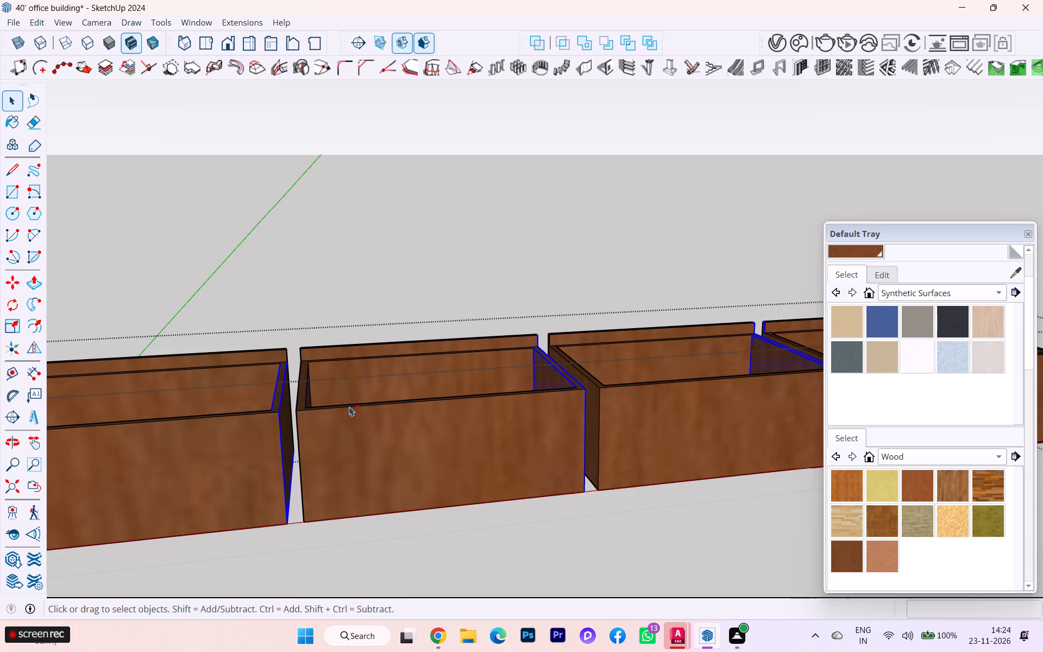
left_click_drag(297, 322, 497, 548, "ctrl+shift")
Move the selected sides of the second, third and fourth drawers 2 mm inward, narrowing each drawer.
scroll(330, 471, "down", 2)
scroll(329, 472, "up", 1)
scroll(280, 504, "down", 6)
scroll(292, 450, "up", 1)
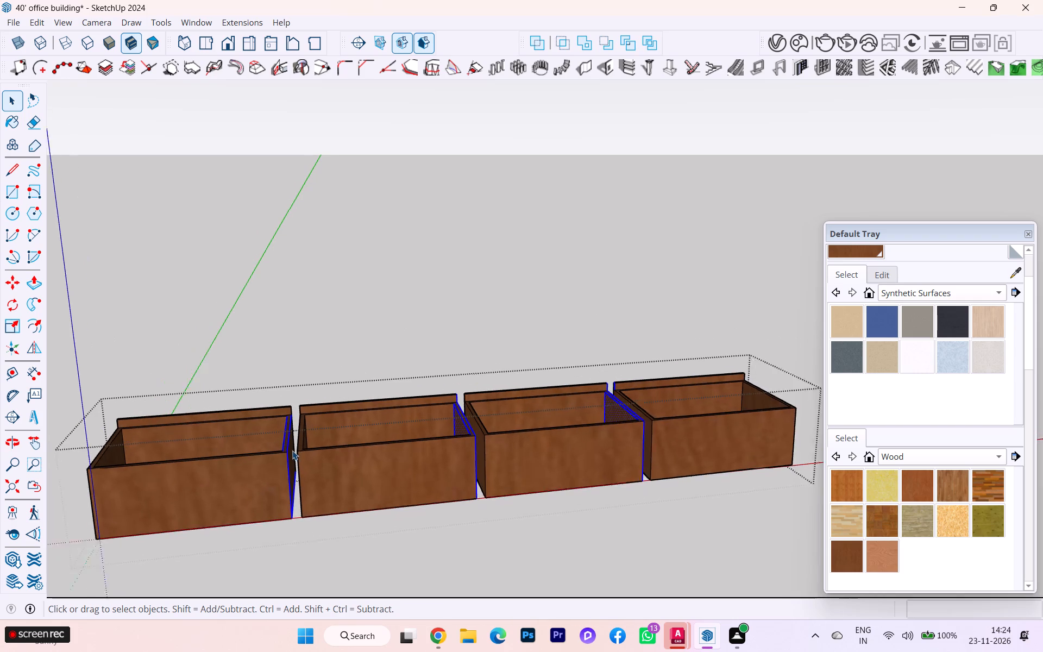
scroll(292, 450, "up", 1)
key("m")
scroll(288, 557, "up", 4)
left_click(291, 518)
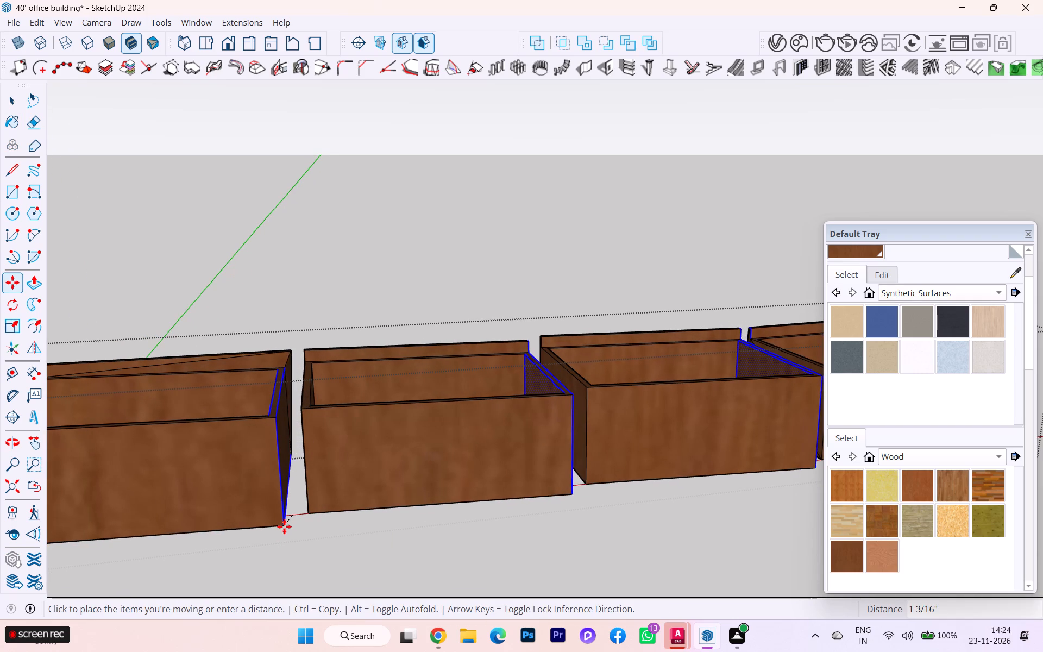
type("2mm")
key("Return")
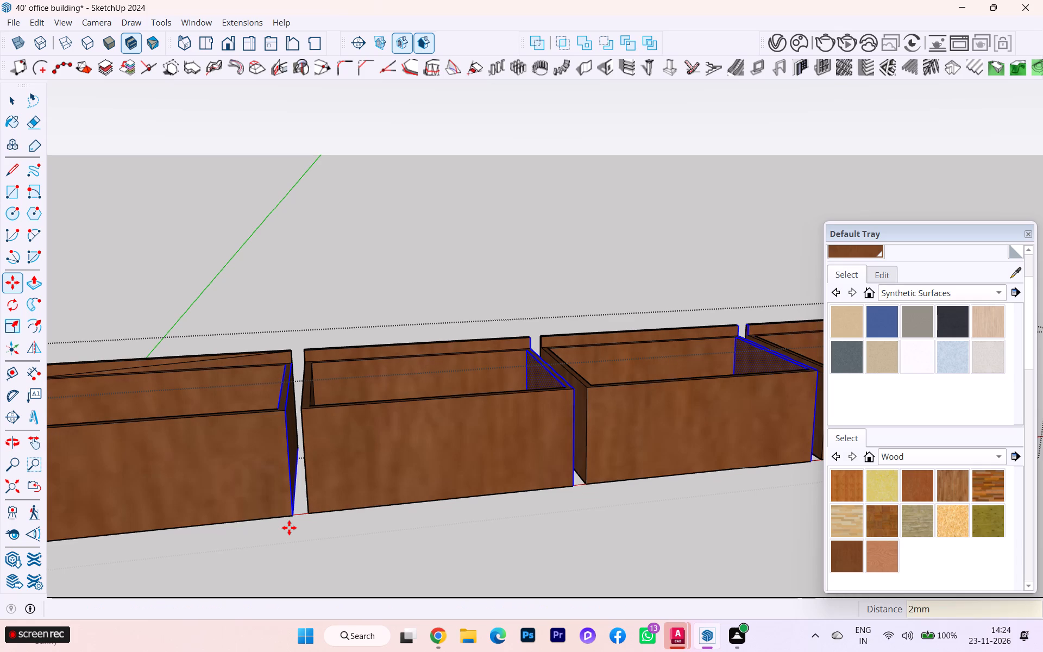
Close the drawers group and examine the drawer fronts and the gaps around them on the assembled desk.
scroll(539, 425, "down", 4)
middle_click_drag(540, 452, 395, 635)
middle_click_drag(582, 442, 644, 461)
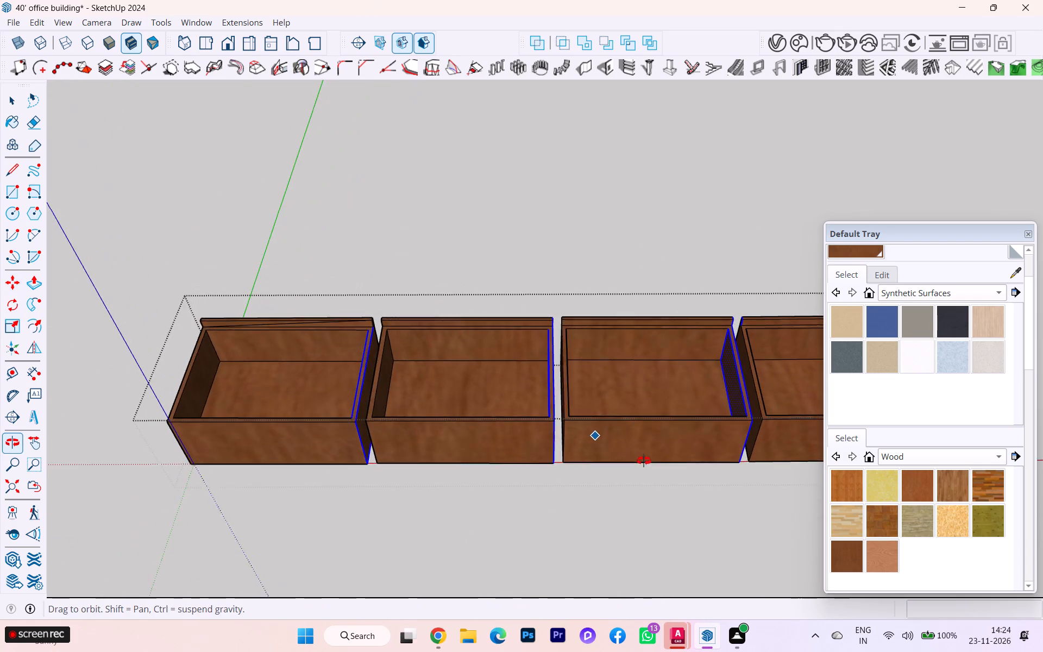
middle_click_drag(644, 461, 646, 457)
scroll(770, 326, "up", 4)
scroll(770, 326, "down", 1)
scroll(770, 326, "up", 1)
scroll(761, 342, "down", 1)
middle_click_drag(757, 341, 674, 223)
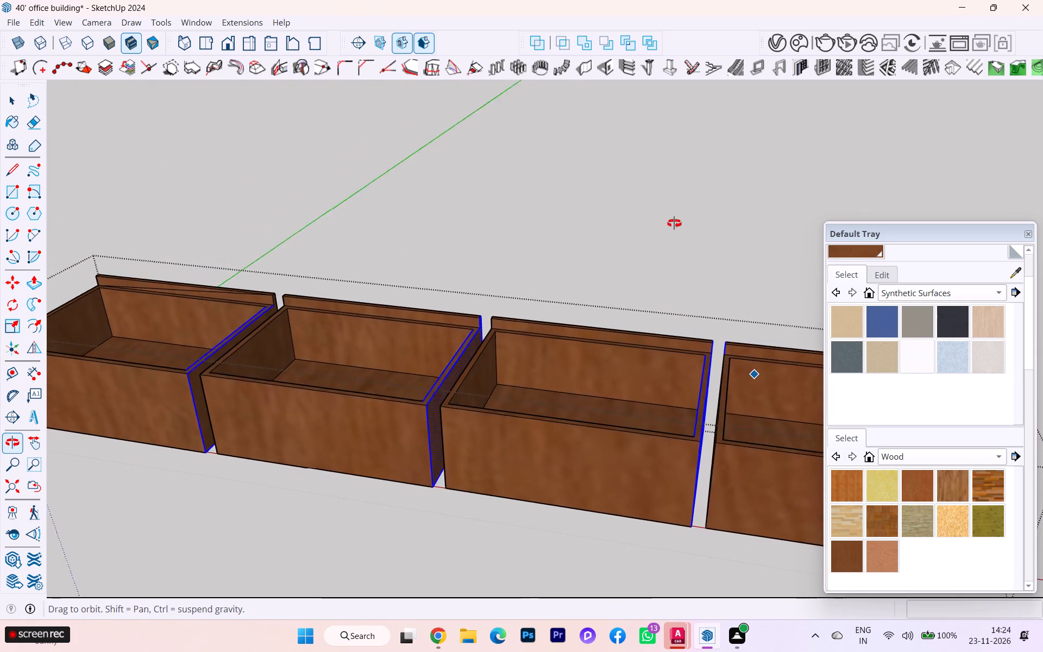
middle_click_drag(674, 223, 753, 168)
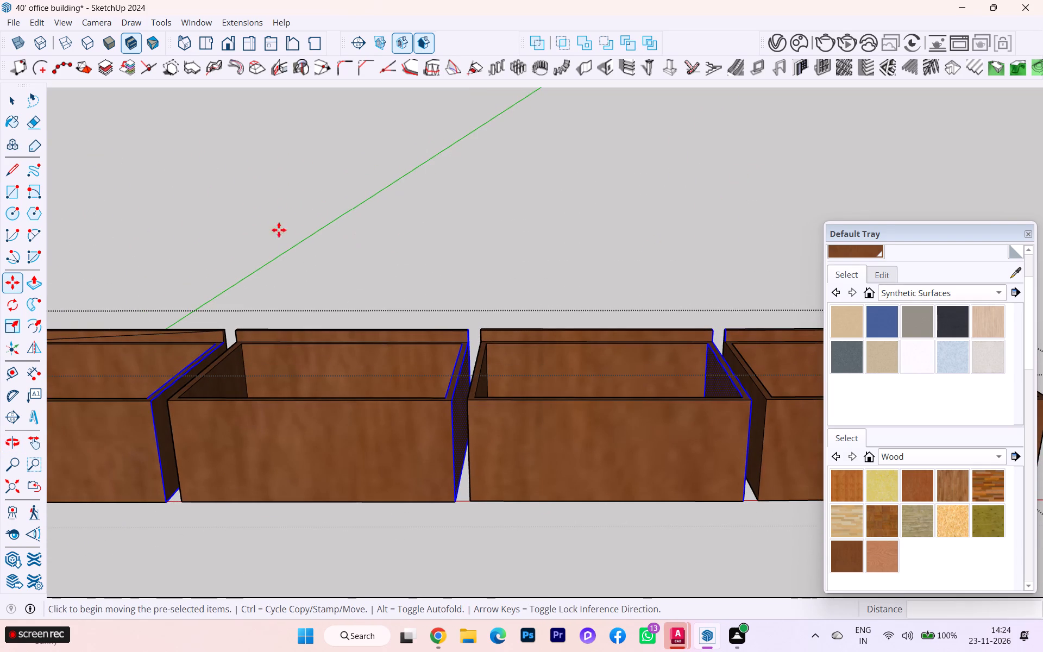
left_click(12, 104)
left_click(382, 204)
middle_click_drag(637, 278, 620, 363)
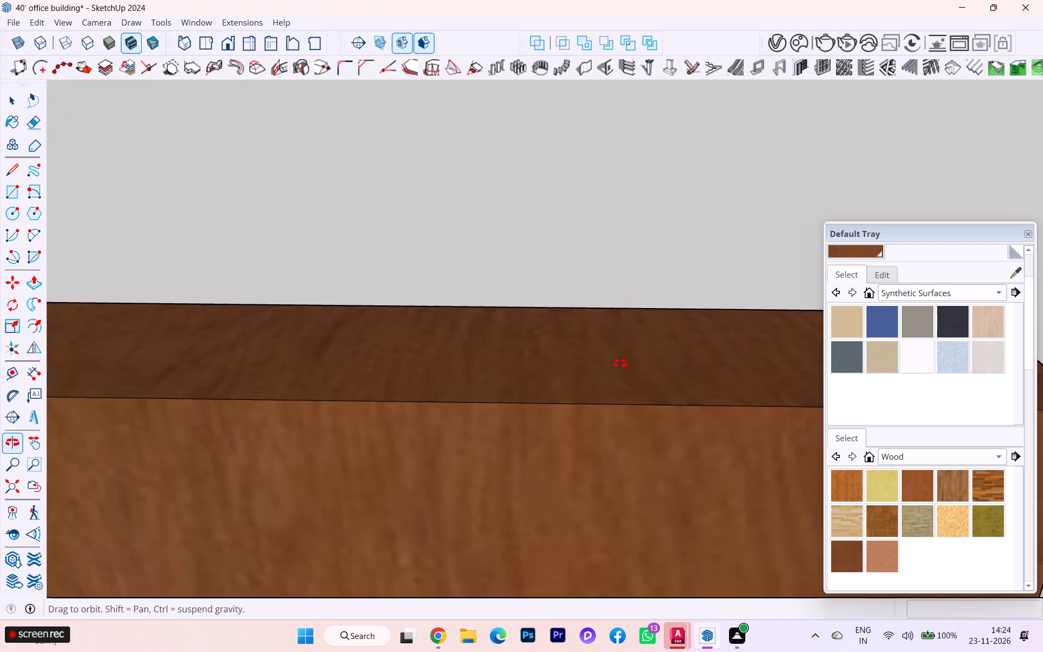
middle_click_drag(620, 363, 619, 384)
scroll(555, 281, "down", 7)
middle_click_drag(590, 327, 3, 351)
scroll(4, 352, "up", 1)
scroll(534, 409, "down", 1)
middle_click_drag(538, 420, 236, 264)
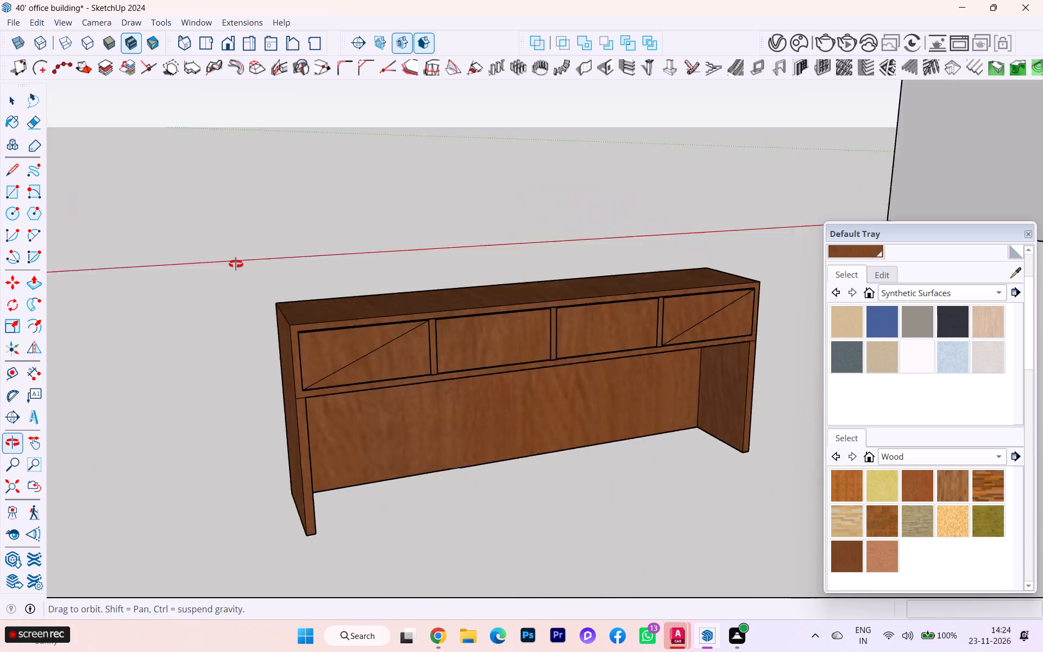
middle_click_drag(236, 264, 238, 254)
scroll(487, 287, "up", 5)
middle_click_drag(313, 362, 248, 384)
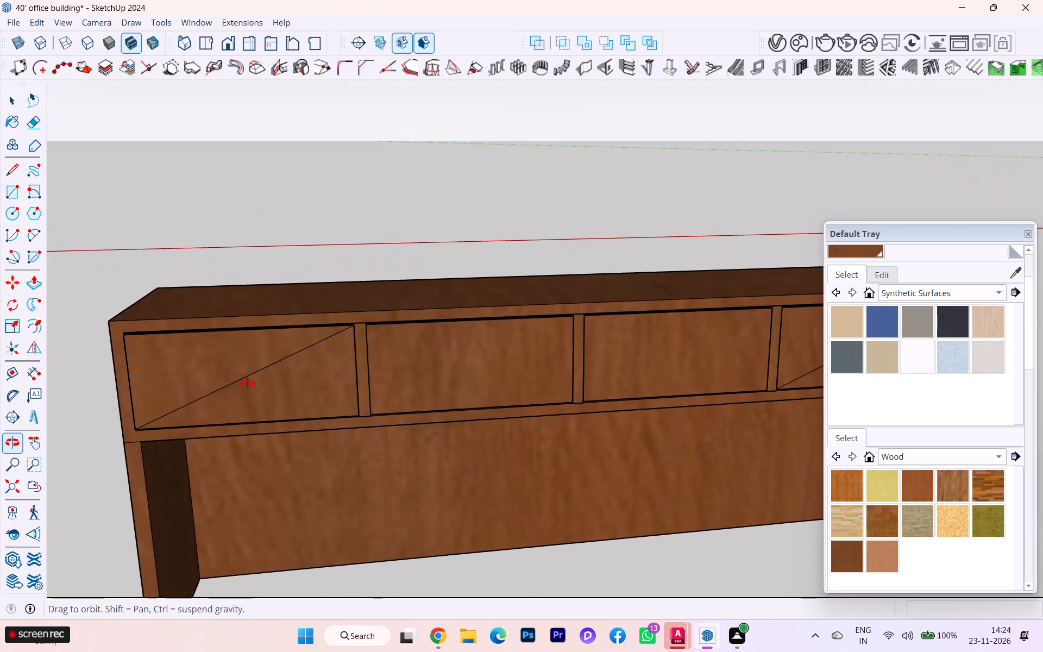
middle_click_drag(248, 384, 252, 382)
scroll(326, 383, "down", 2)
middle_click_drag(342, 376, 315, 360)
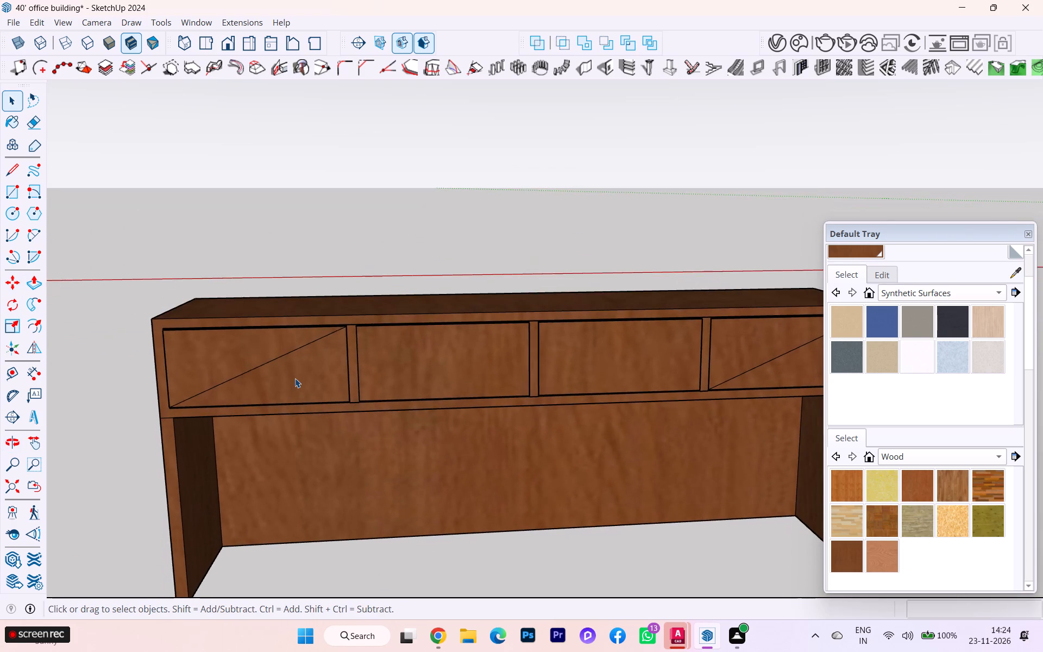
In the drawers group, move the first drawer's outer end side, including the front's end edges, 2 mm inward and close the group.
double_click(295, 378)
middle_click_drag(311, 380, 367, 363)
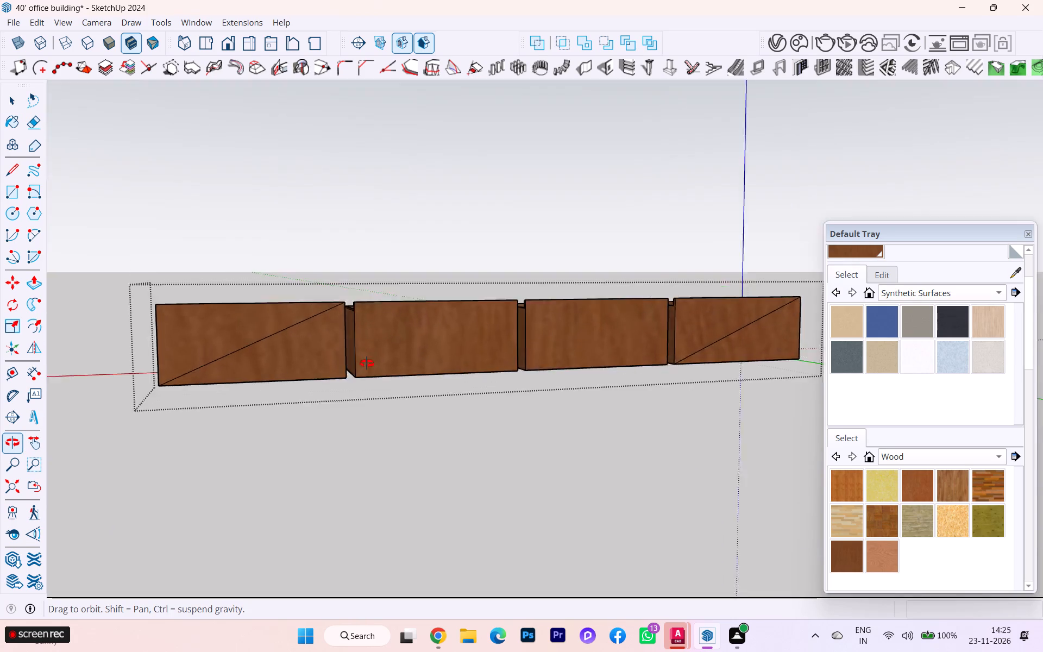
middle_click_drag(367, 363, 285, 486)
scroll(388, 383, "down", 5)
middle_click_drag(384, 393, 399, 472)
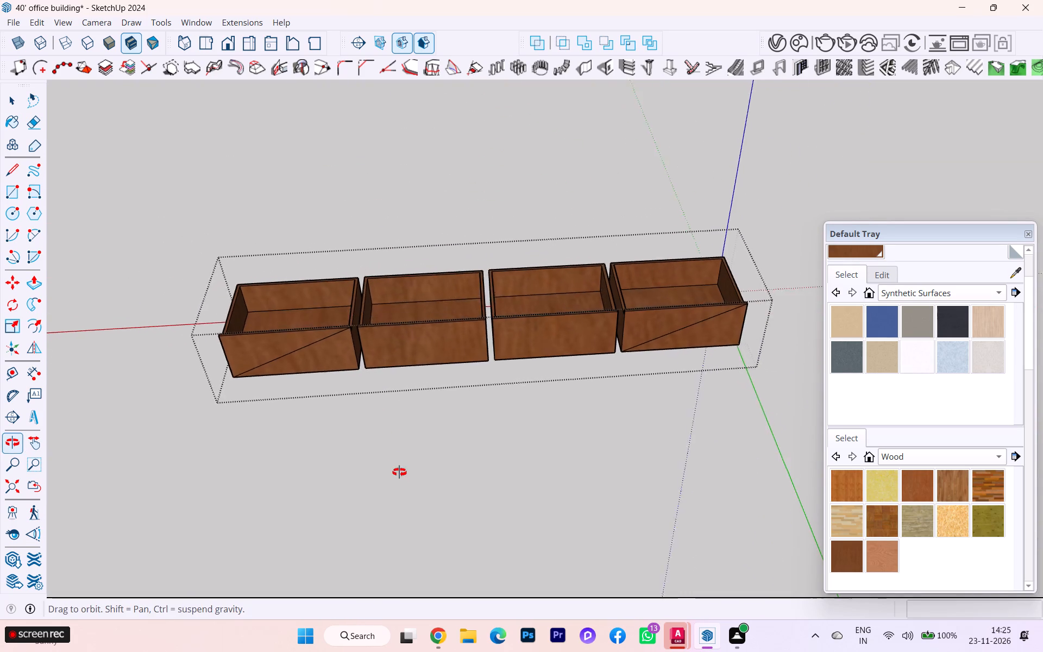
middle_click_drag(399, 472, 404, 483)
middle_click_drag(218, 372, 387, 315)
scroll(194, 392, "down", 1)
middle_click_drag(195, 392, 246, 319)
scroll(237, 334, "up", 1)
left_click_drag(159, 363, 351, 573)
scroll(278, 487, "up", 1)
left_click_drag(164, 327, 218, 416)
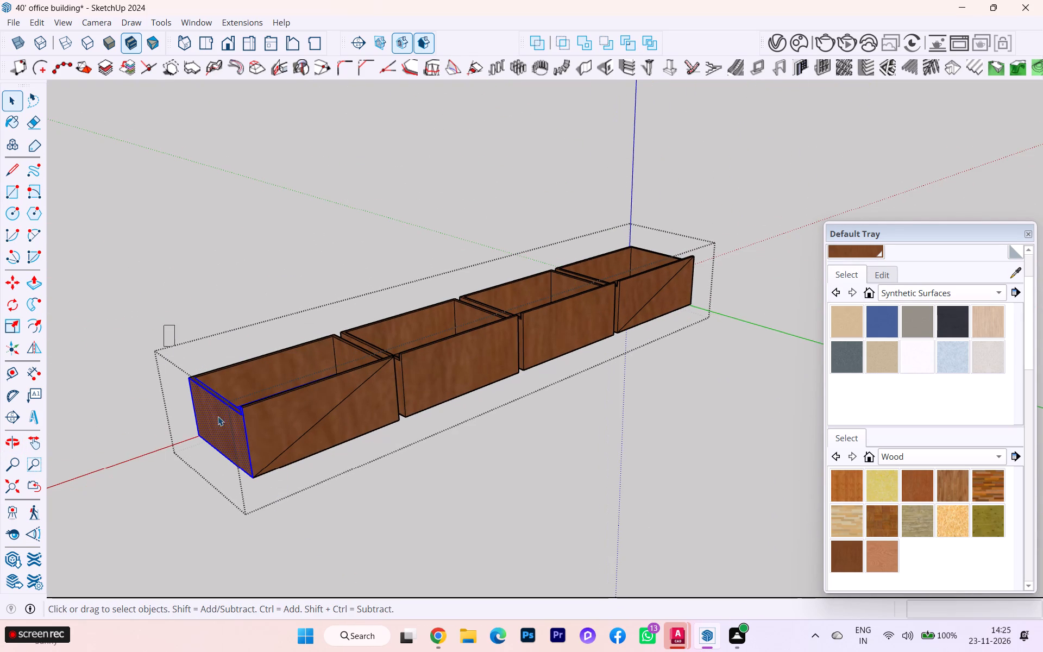
left_click_drag(218, 416, 346, 594)
left_click_drag(174, 372, 381, 627)
middle_click_drag(330, 567, 300, 496)
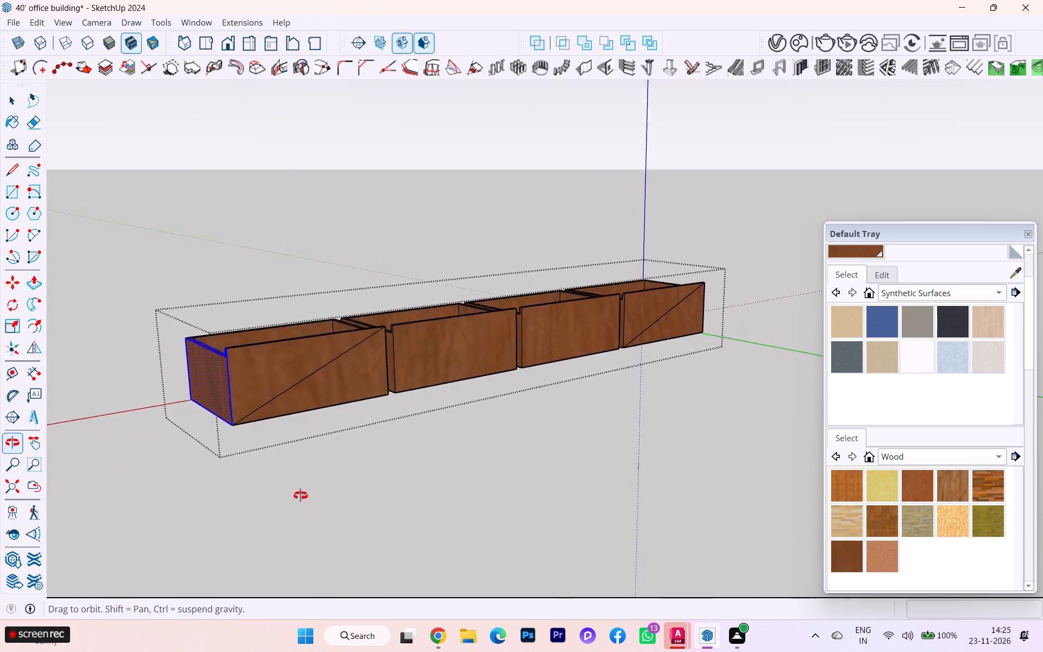
middle_click_drag(300, 496, 292, 481)
key("m")
left_click(220, 406)
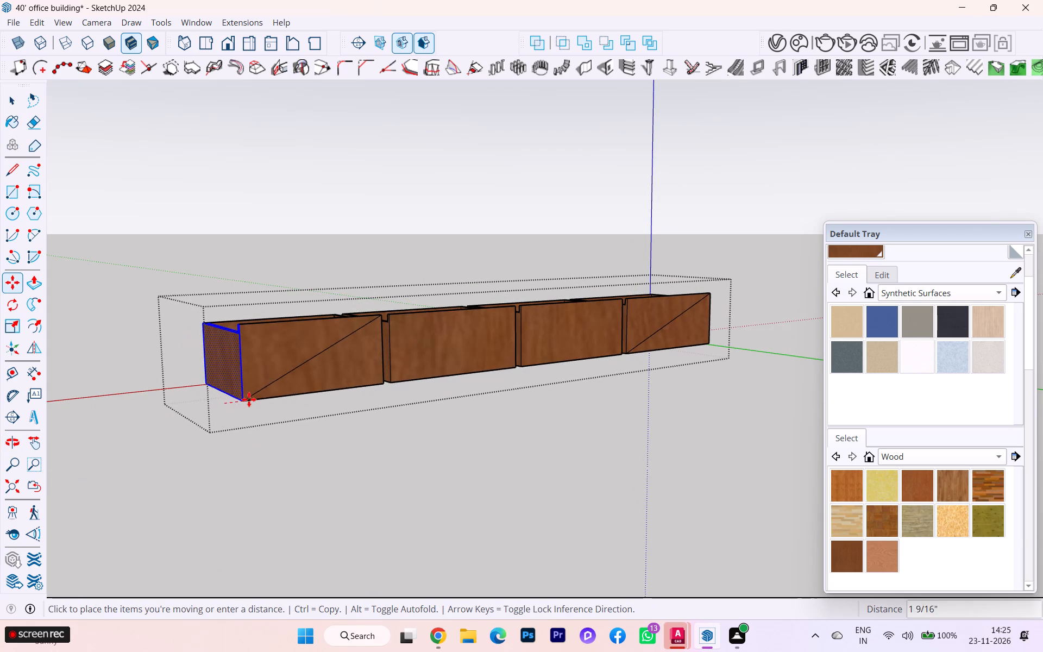
type("2mm")
key("Return")
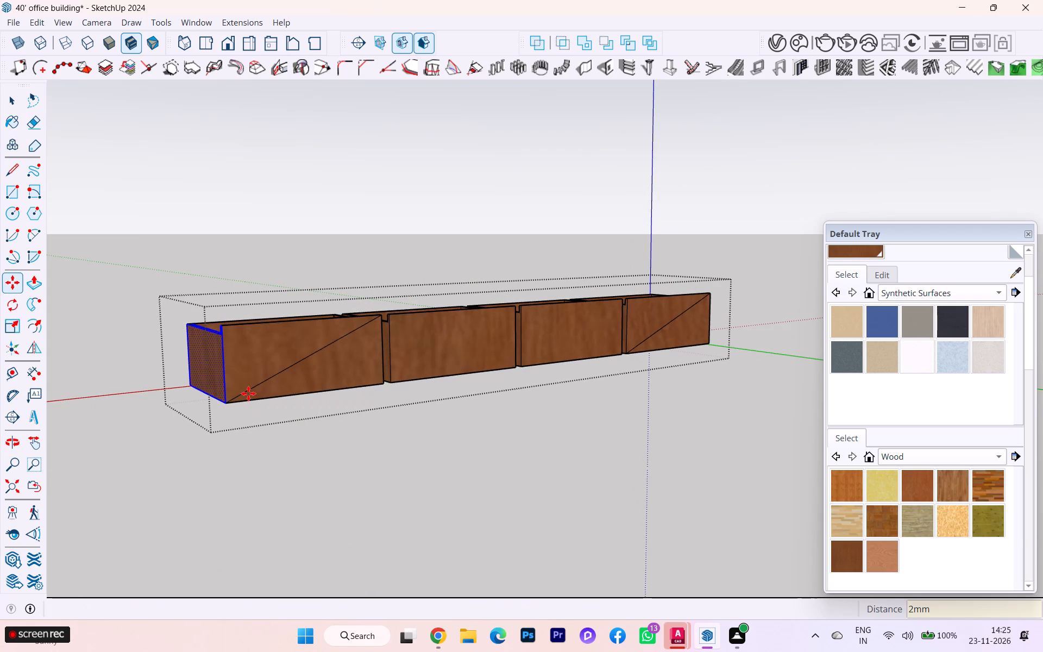
scroll(373, 403, "down", 1)
middle_click_drag(374, 403, 155, 493)
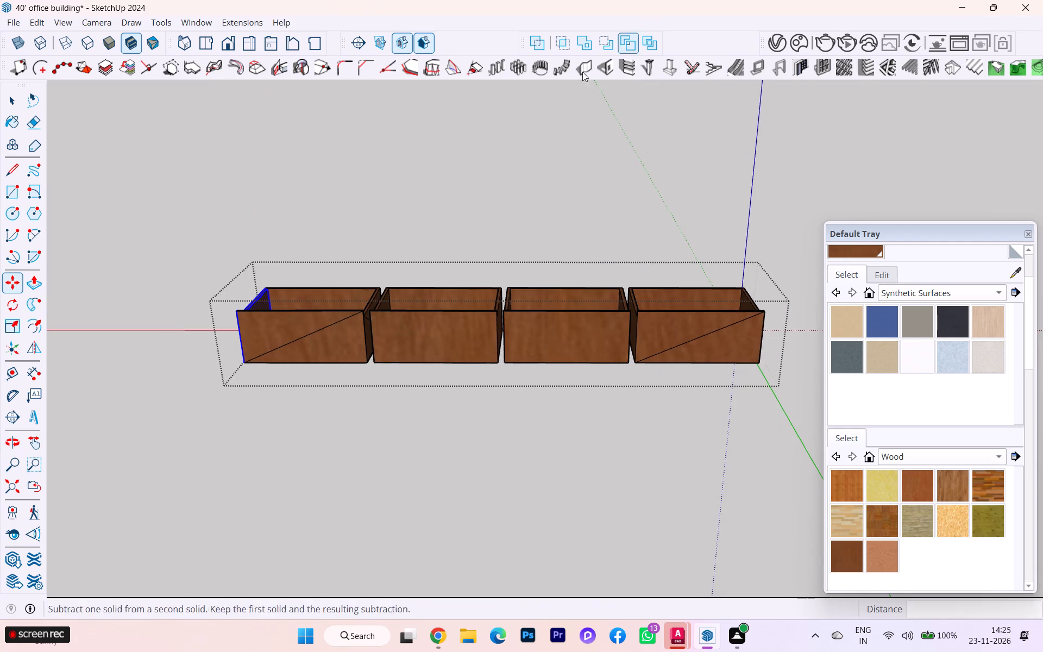
left_click(16, 100)
left_click(125, 189)
Reopen the drawers group and delete the diagonal line crossing the first drawer's front face.
scroll(327, 272, "down", 1)
middle_click_drag(330, 271, 373, 206)
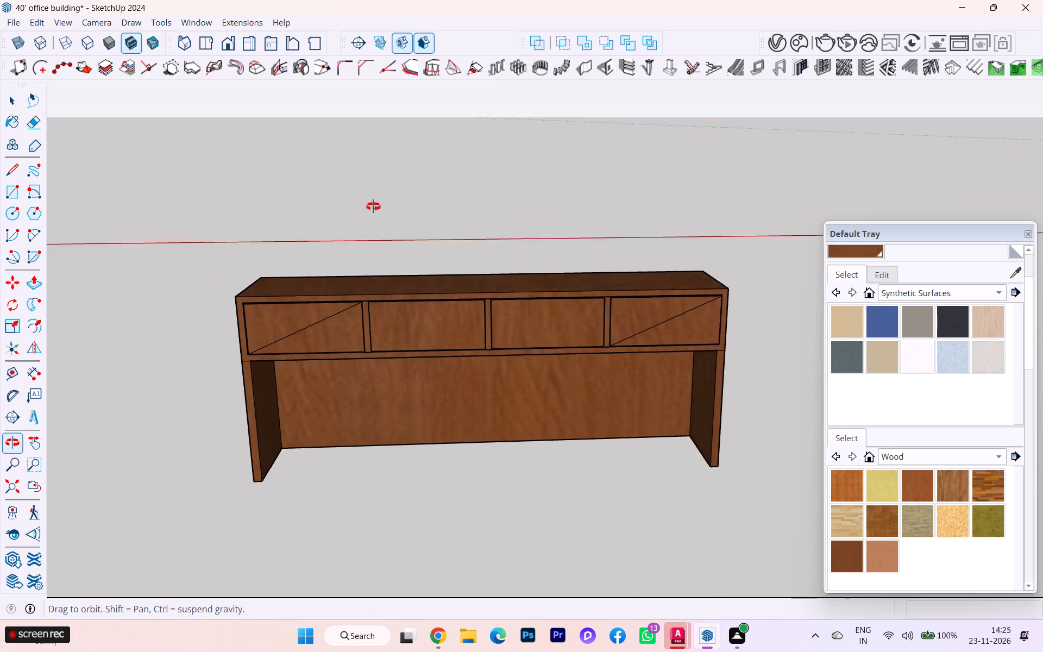
middle_click_drag(373, 206, 387, 202)
scroll(363, 309, "up", 6)
scroll(363, 309, "down", 1)
scroll(363, 309, "up", 1)
scroll(399, 330, "down", 2)
scroll(399, 330, "up", 11)
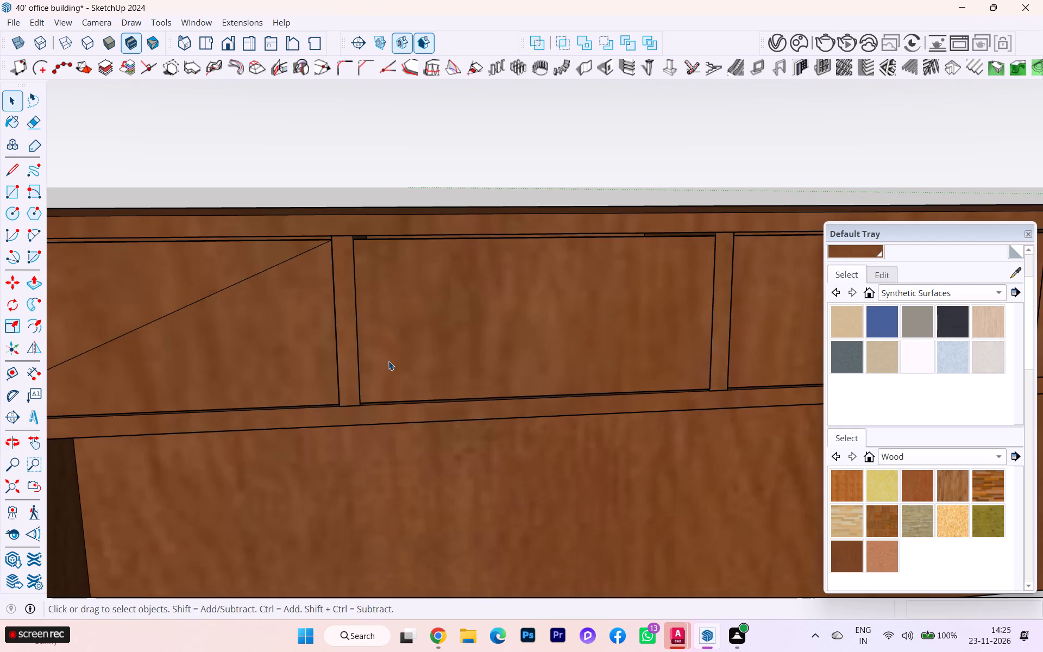
middle_click_drag(315, 378, 187, 406)
left_click(175, 304)
double_click(177, 306)
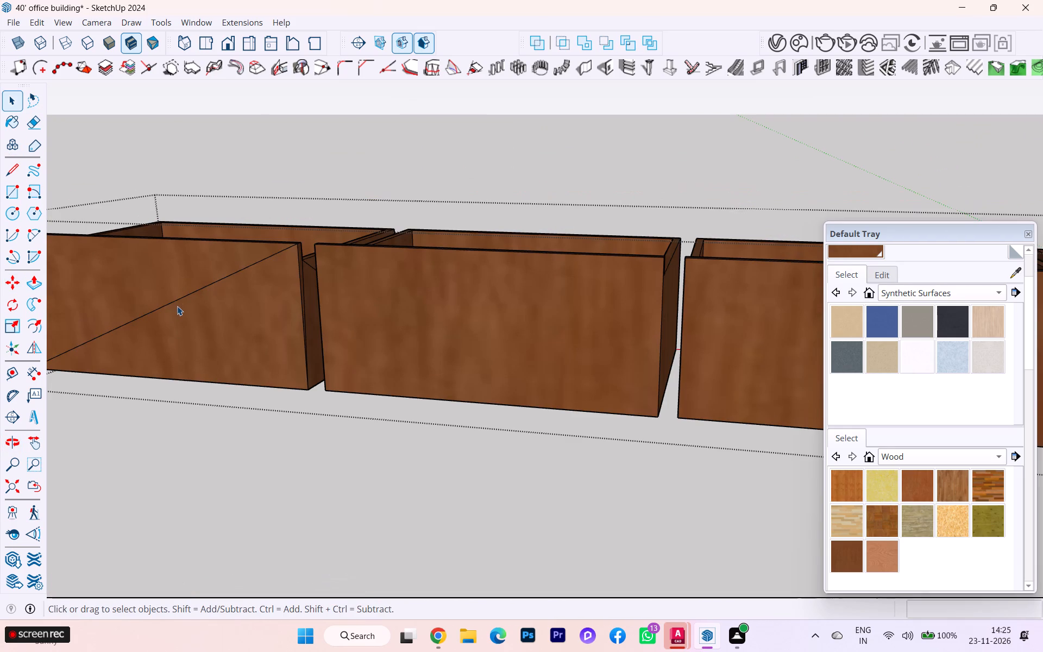
left_click(180, 302)
key("Delete")
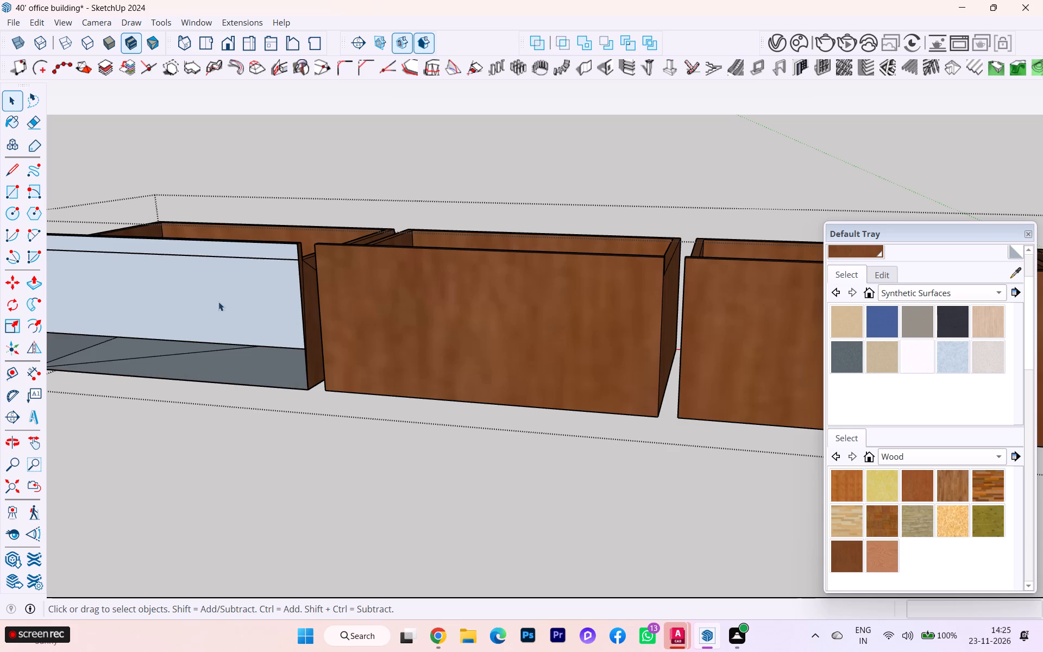
Undo the deletion of the first drawer's diagonal line and the preceding edits to that drawer's outer end.
scroll(252, 313, "down", 1)
key("ctrl+z")
scroll(289, 341, "down", 2)
middle_click_drag(310, 349, 442, 398)
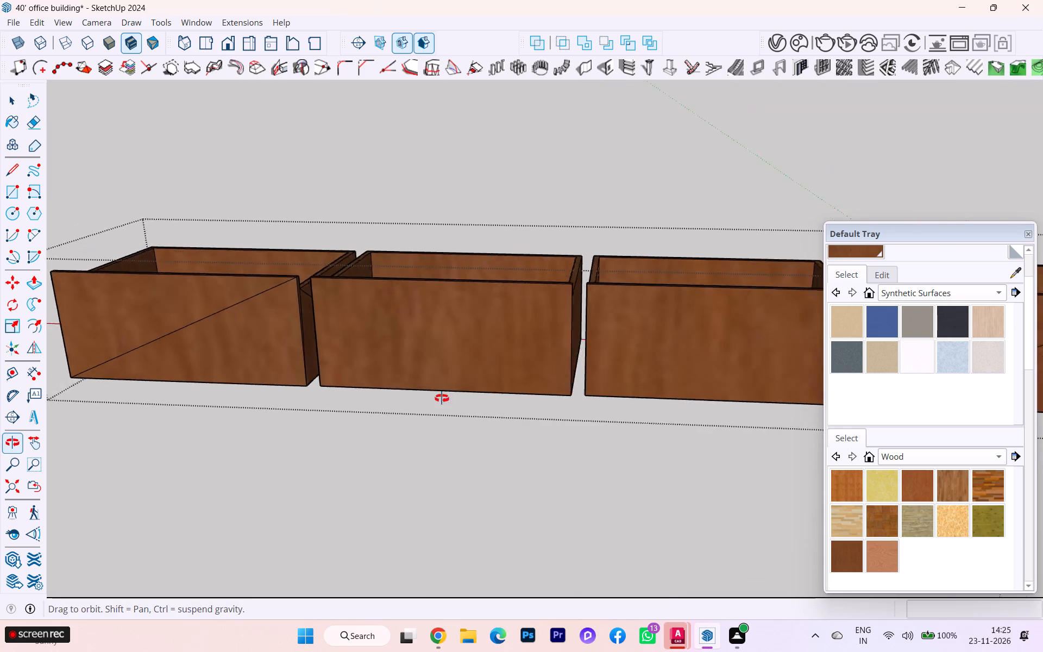
middle_click_drag(442, 398, 800, 428)
scroll(334, 515, "up", 7)
scroll(358, 437, "down", 1)
scroll(363, 430, "up", 1)
scroll(364, 429, "down", 3)
scroll(364, 428, "up", 3)
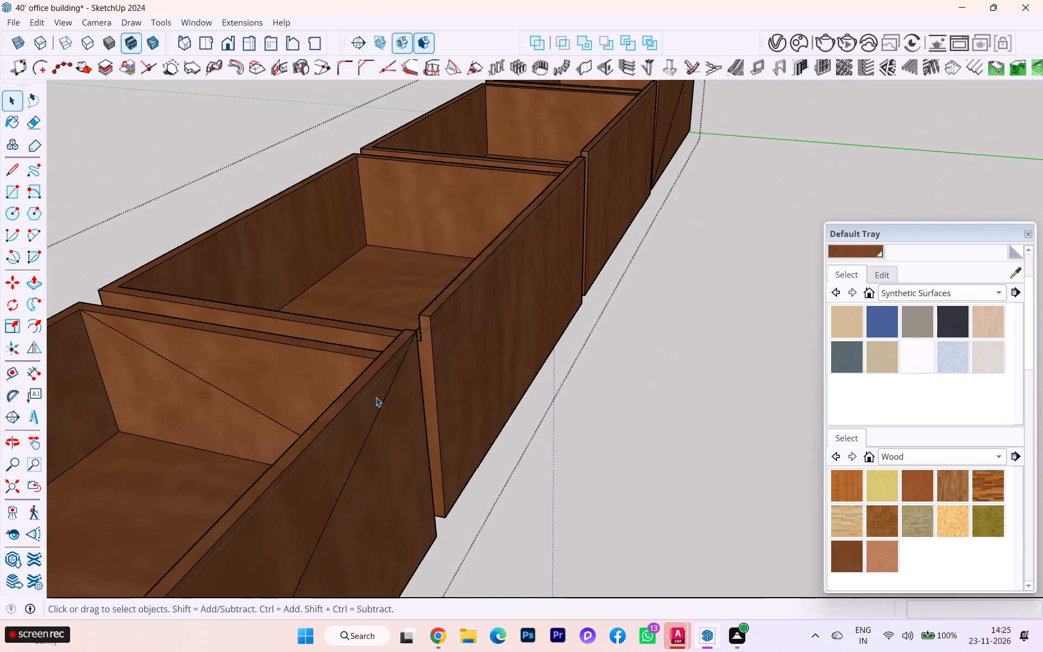
middle_click_drag(398, 323, 30, 365)
key("ctrl+z")
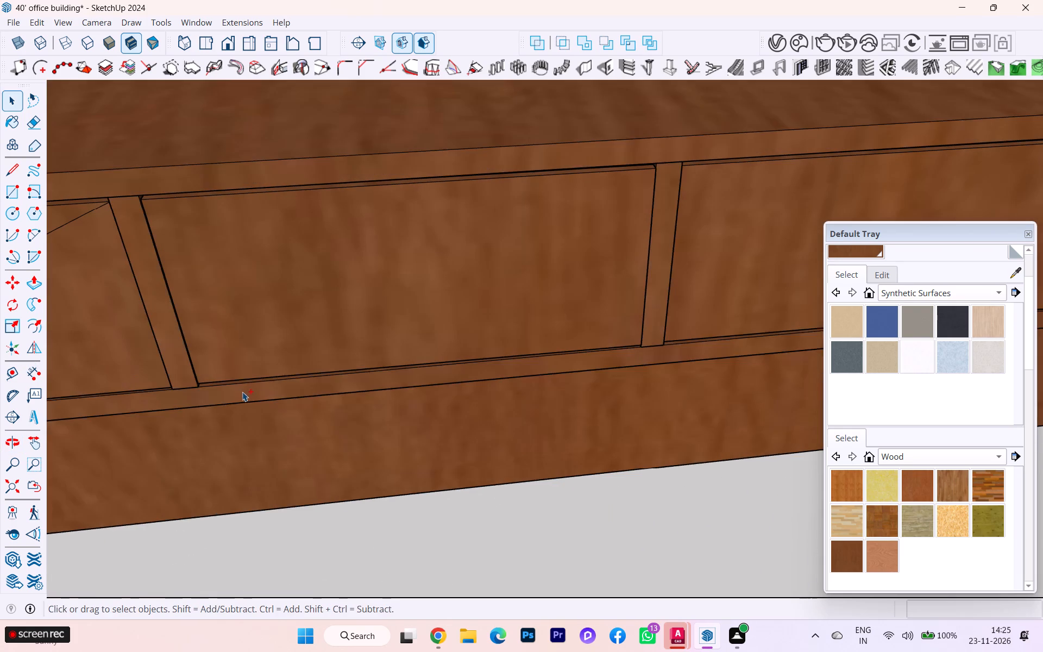
key("ctrl+z")
key("ctrl+z")
key("ctrl+z")
key("ctrl+z")
key("ctrl+z")
key("ctrl+z")
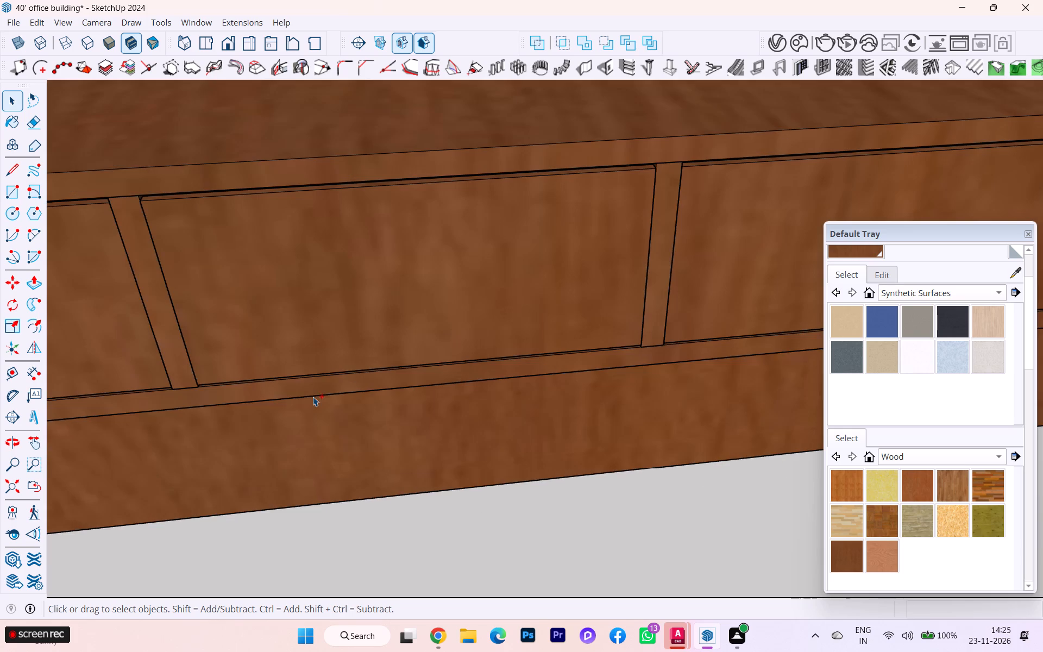
Examine the assembled desk's four drawer fronts and the gaps around them from several angles.
scroll(491, 389, "down", 3)
middle_click_drag(492, 387, 433, 257)
scroll(485, 343, "up", 1)
scroll(485, 344, "down", 1)
scroll(486, 347, "up", 1)
scroll(486, 358, "down", 2)
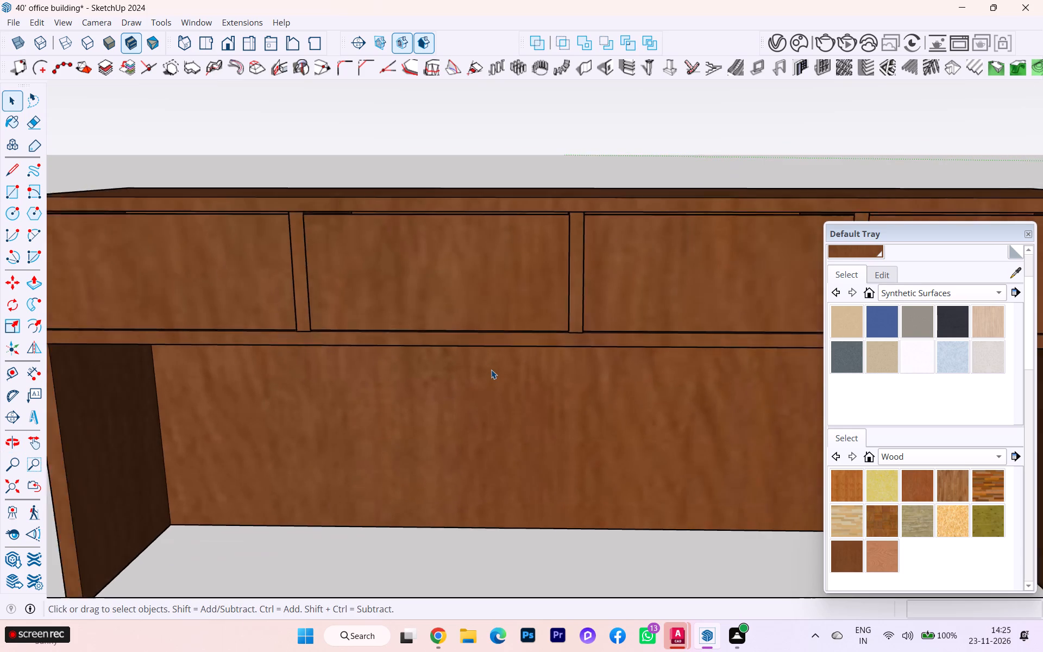
scroll(491, 369, "down", 3)
scroll(490, 373, "up", 1)
scroll(489, 374, "down", 3)
middle_click_drag(478, 378, 655, 342)
scroll(655, 342, "up", 1)
scroll(605, 356, "down", 2)
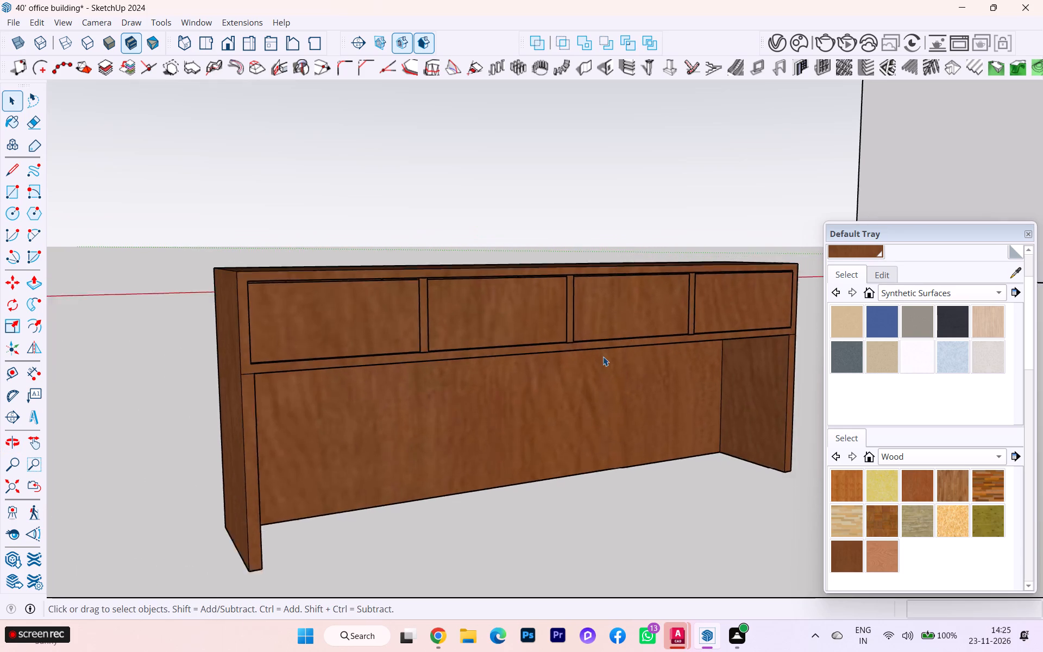
scroll(603, 356, "down", 4)
middle_click_drag(593, 386, 446, 396)
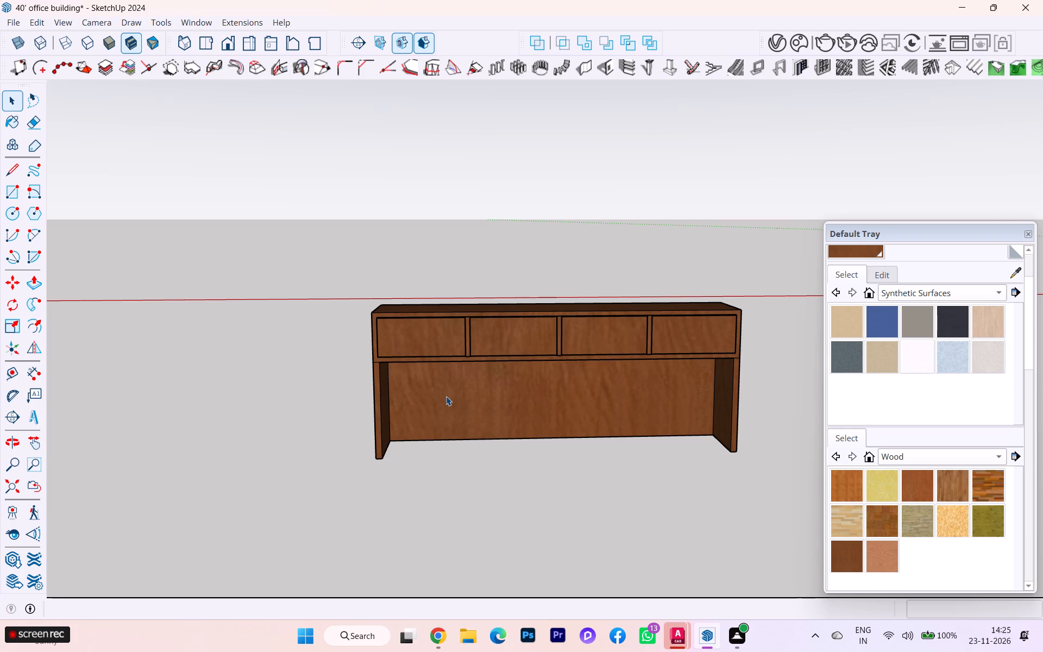
scroll(602, 311, "down", 1)
middle_click_drag(587, 334, 587, 335)
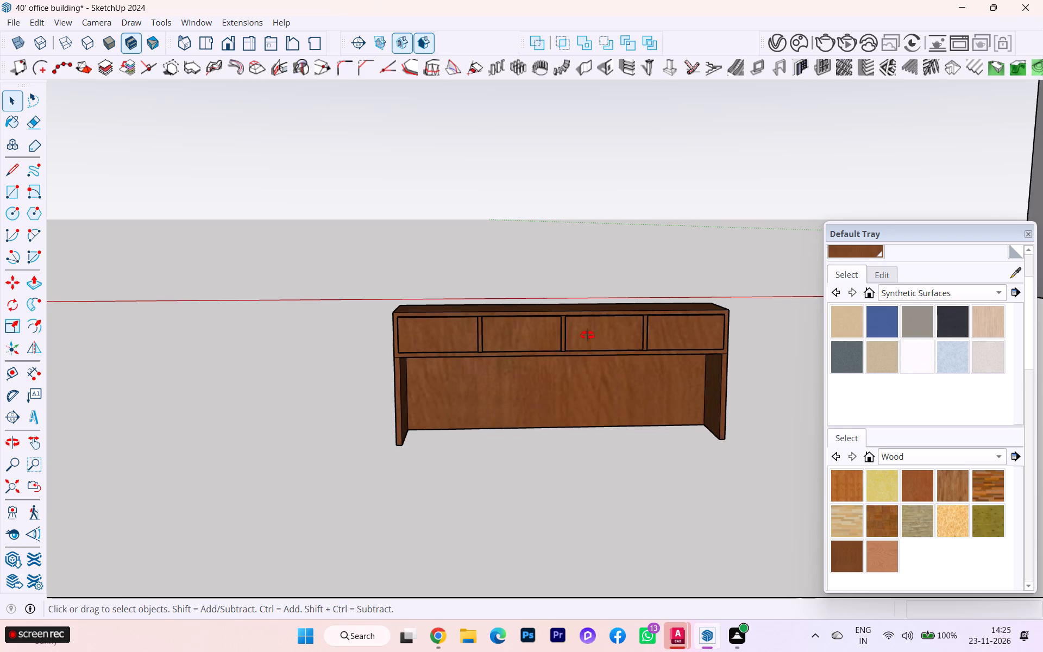
middle_click_drag(587, 335, 697, 435)
scroll(857, 397, "down", 1)
middle_click_drag(602, 428, 700, 444)
scroll(586, 422, "up", 3)
scroll(574, 414, "down", 1)
scroll(558, 410, "up", 1)
scroll(408, 395, "up", 5)
scroll(460, 338, "down", 1)
scroll(460, 338, "up", 2)
middle_click_drag(401, 343, 262, 340)
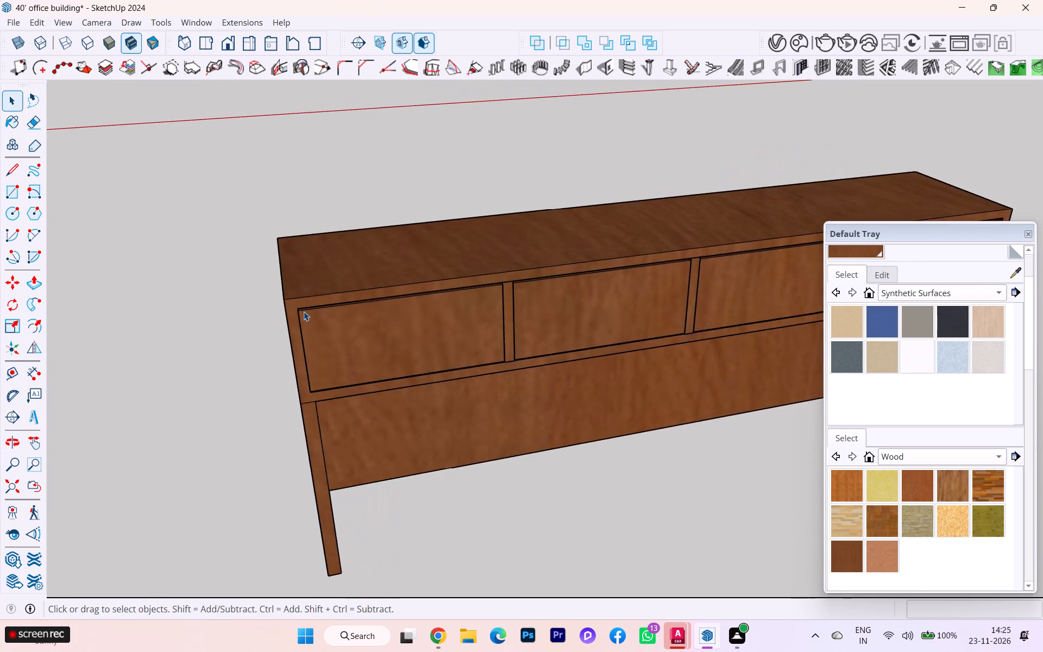
scroll(304, 311, "up", 6)
middle_click_drag(303, 312, 197, 305)
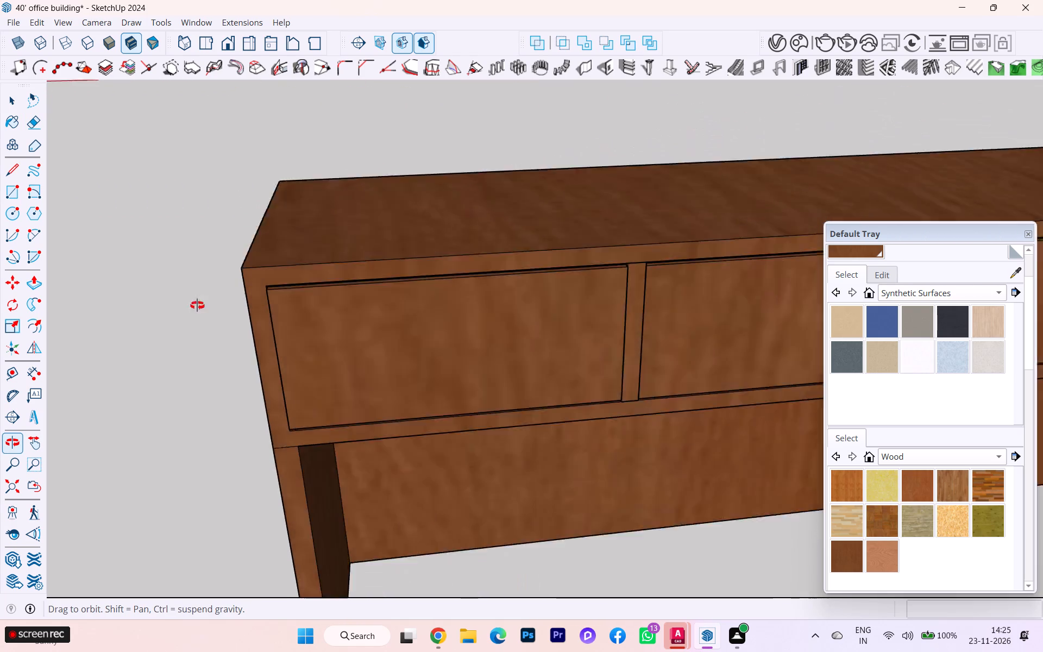
middle_click_drag(197, 305, 0, 322)
middle_click_drag(495, 331, 330, 318)
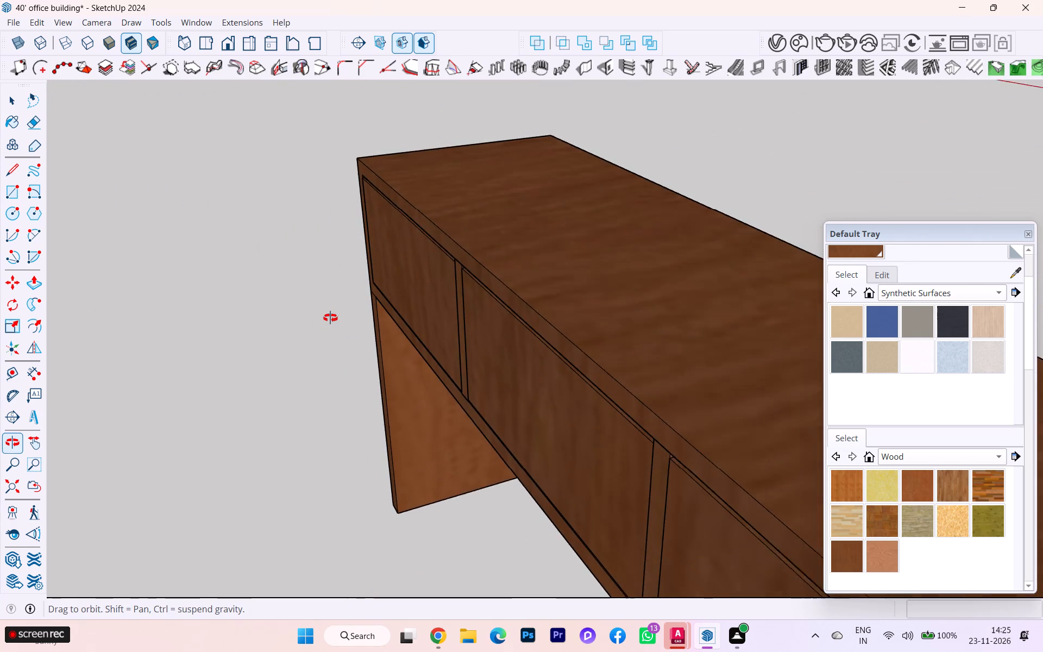
middle_click_drag(330, 318, 328, 304)
scroll(464, 312, "down", 1)
middle_click_drag(479, 317, 820, 274)
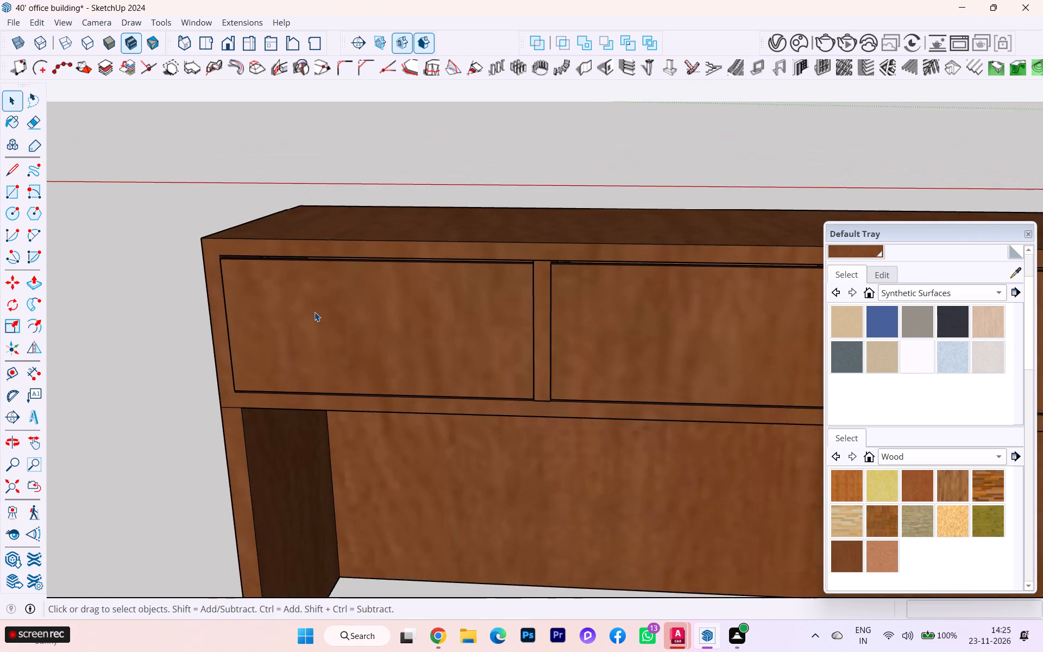
middle_click_drag(315, 312, 435, 299)
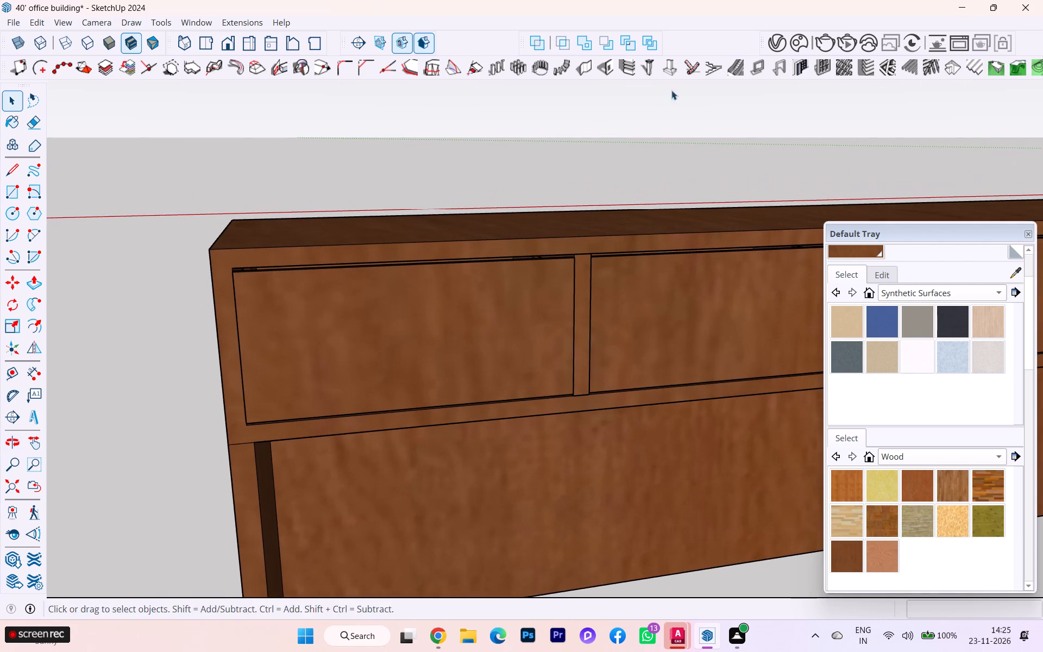
Show the Click-Change 2 kitchen equipment tools and place a metal bar handle on the first drawer's front.
right_click(718, 26)
left_click(772, 148)
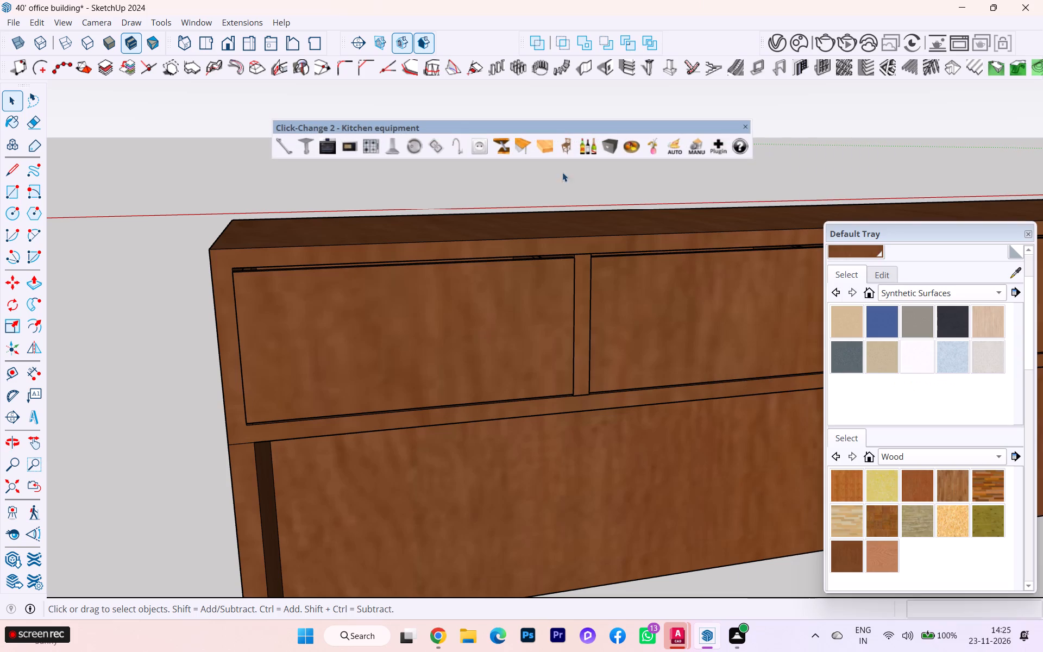
left_click(297, 151)
left_click(290, 151)
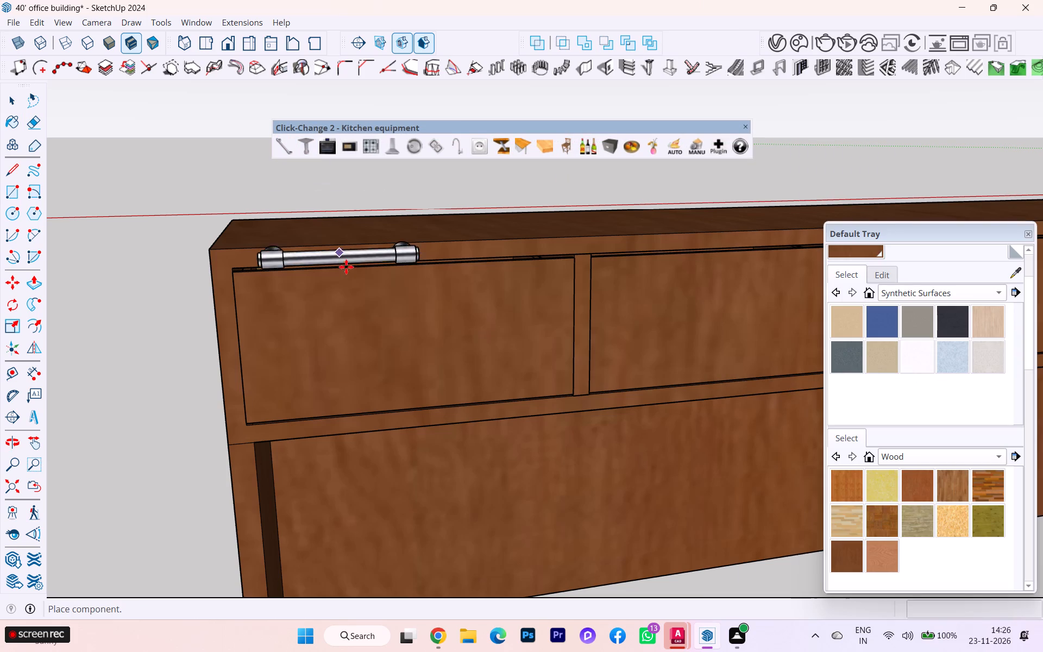
left_click(397, 288)
Cycle the first drawer's handle through the available styles, settle on the silver round knob with a flared base, and deselect it.
middle_click_drag(455, 305, 544, 375)
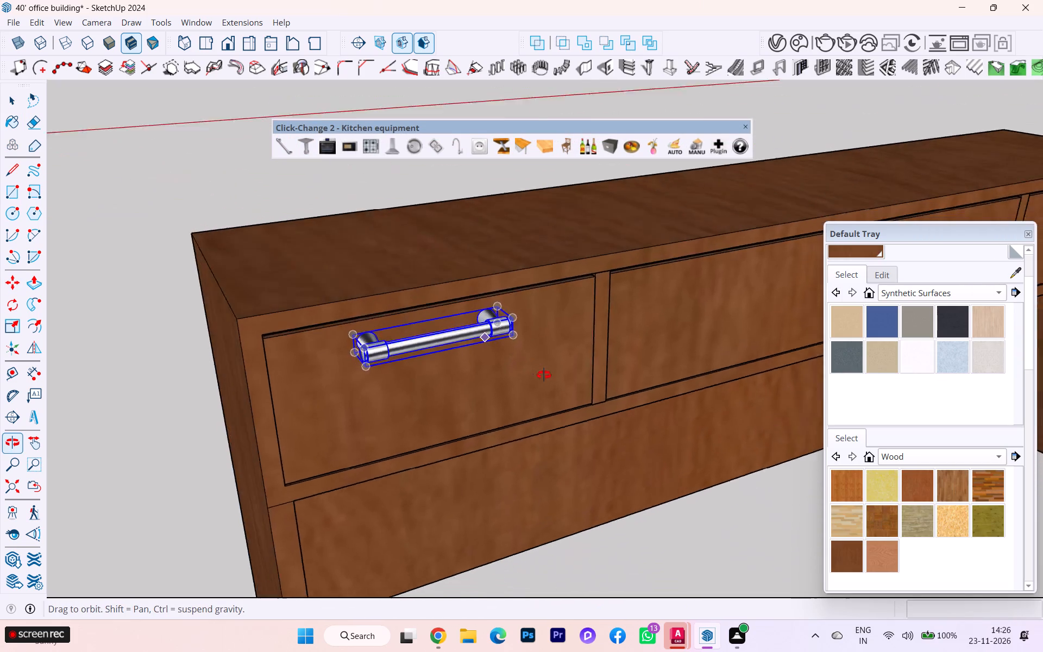
middle_click_drag(544, 375, 632, 410)
scroll(554, 386, "up", 3)
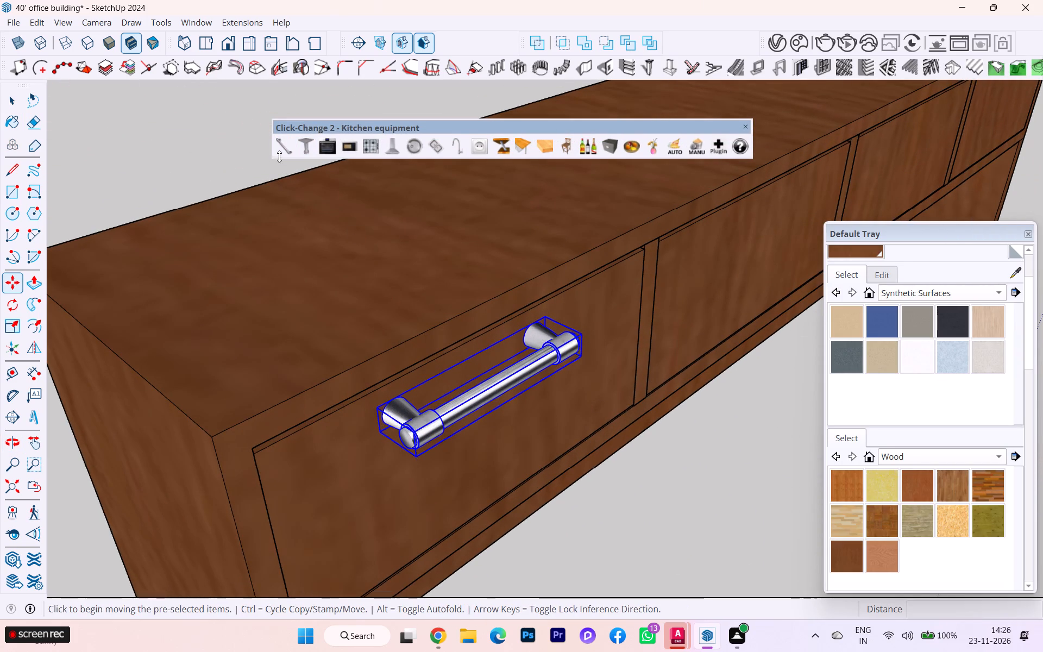
left_click(282, 154)
left_click(282, 154)
left_click(284, 155)
left_click(285, 156)
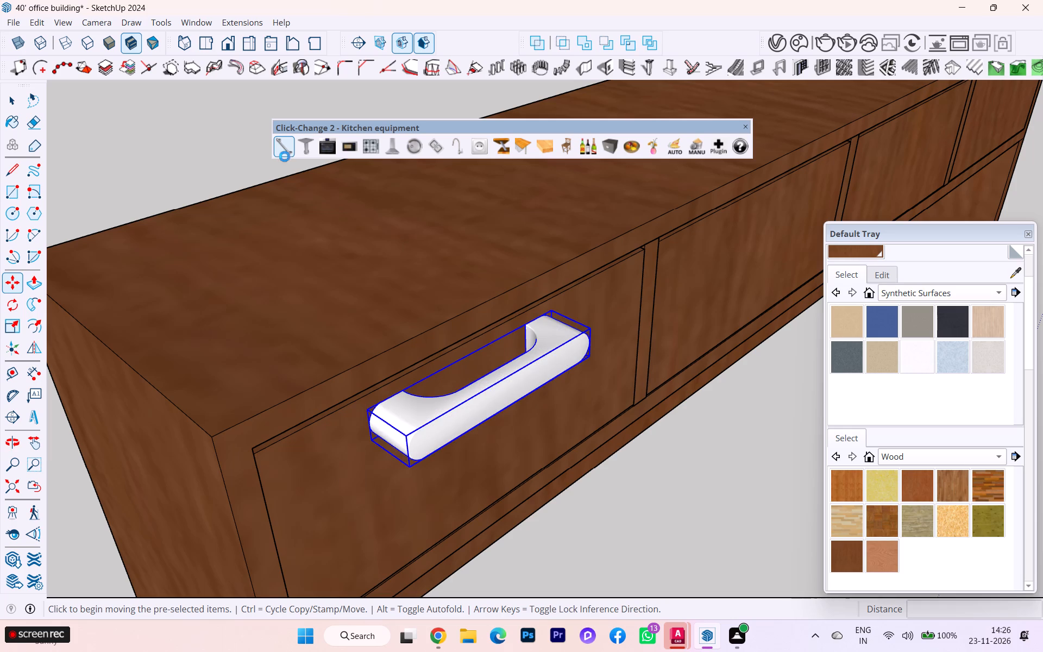
left_click(285, 156)
left_click(285, 156)
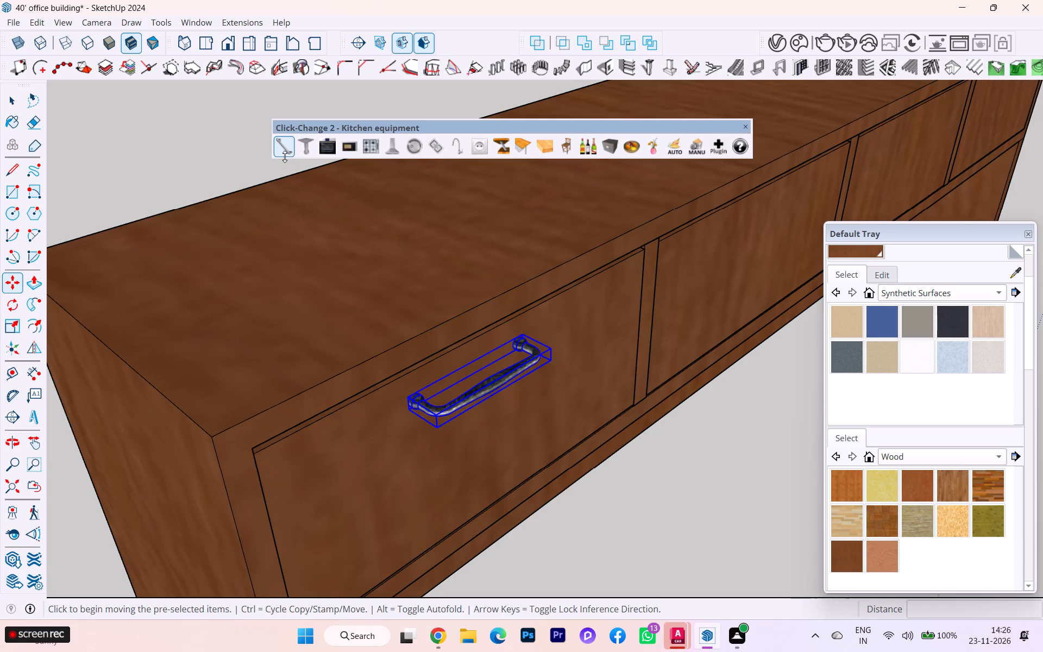
left_click(285, 156)
left_click(285, 157)
left_click(287, 158)
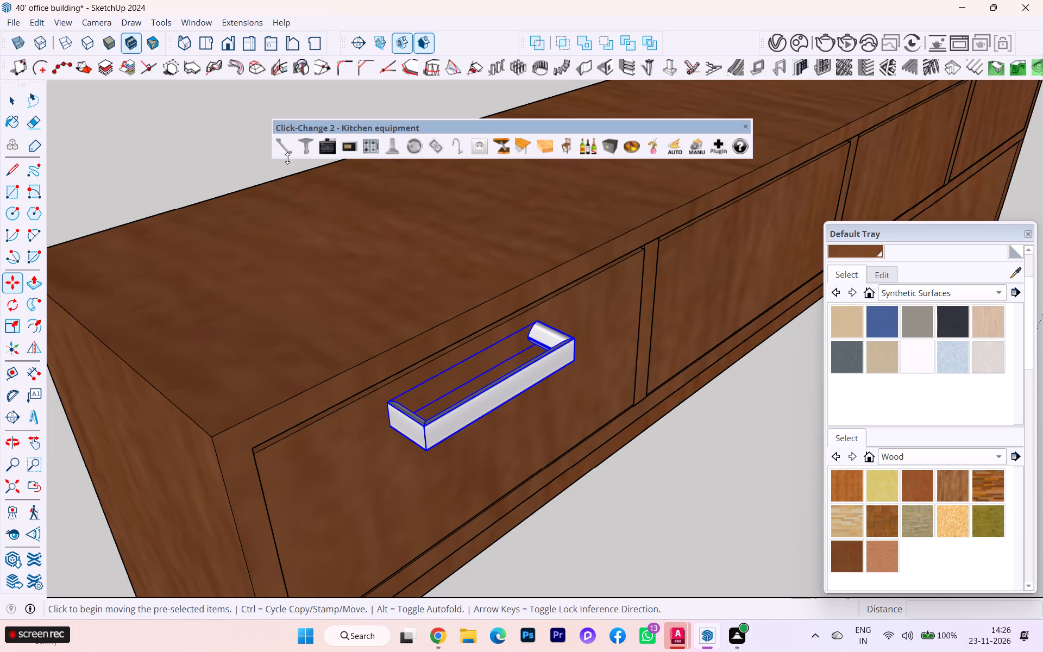
left_click(288, 158)
left_click(292, 149)
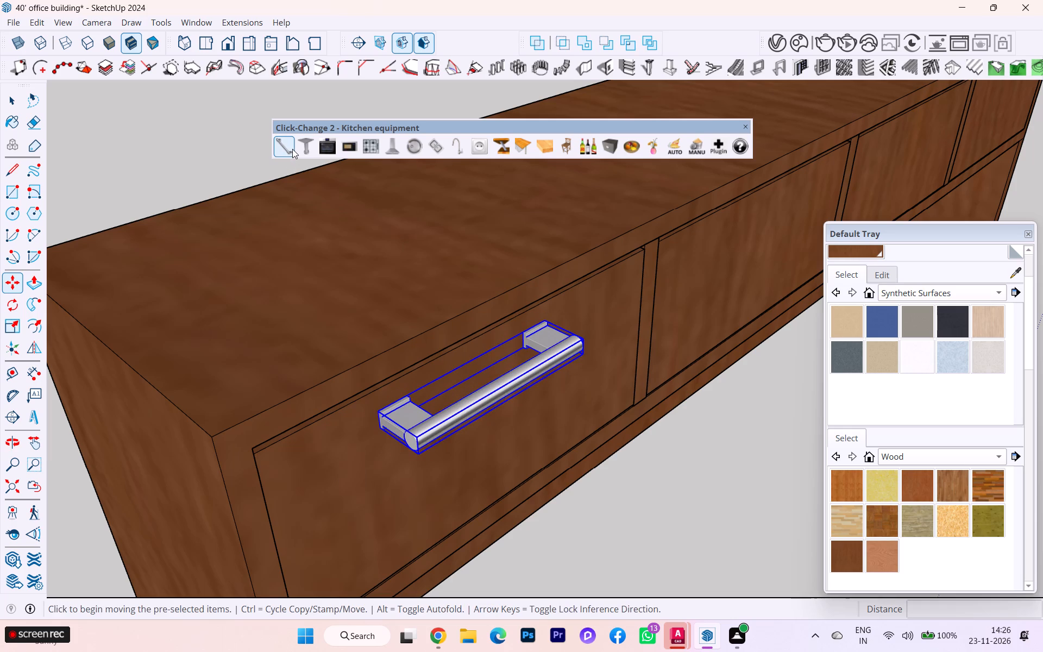
left_click(292, 149)
left_click(292, 149)
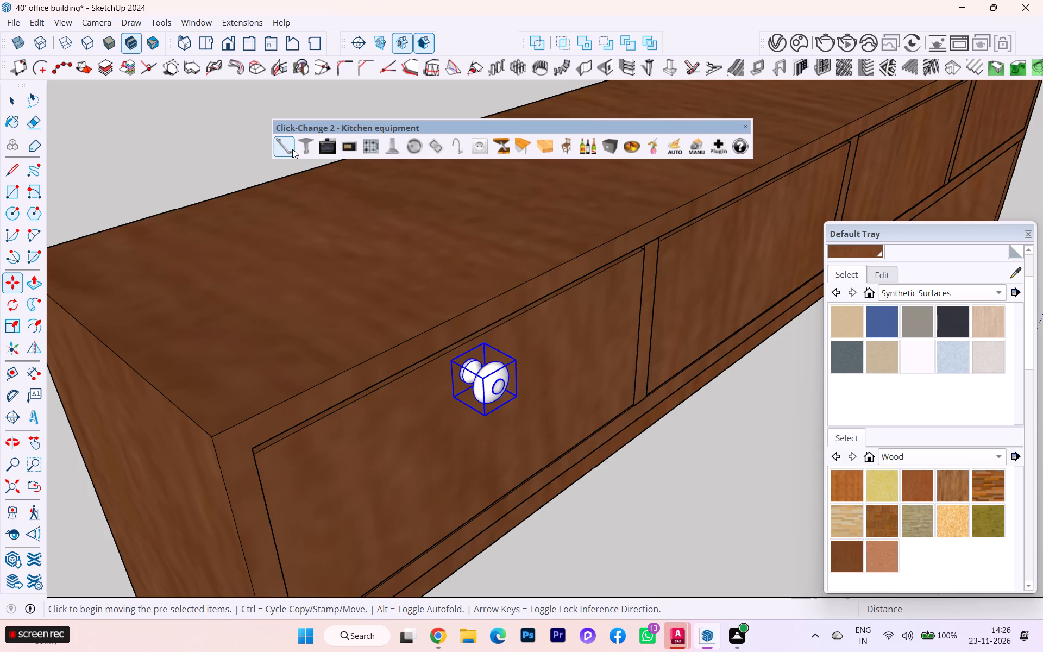
left_click(291, 153)
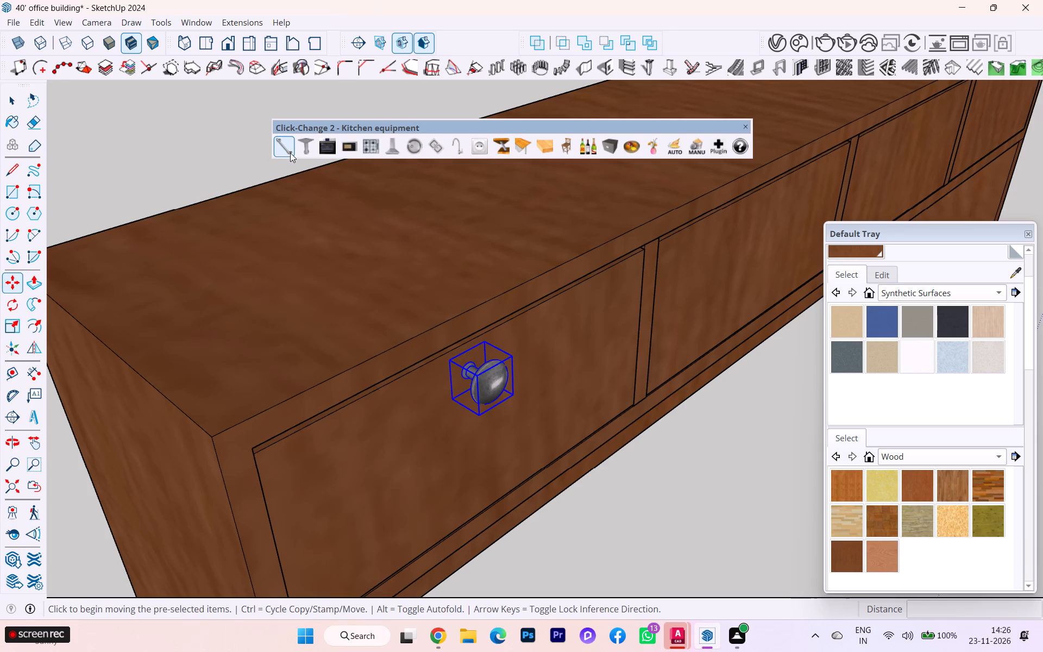
left_click(290, 153)
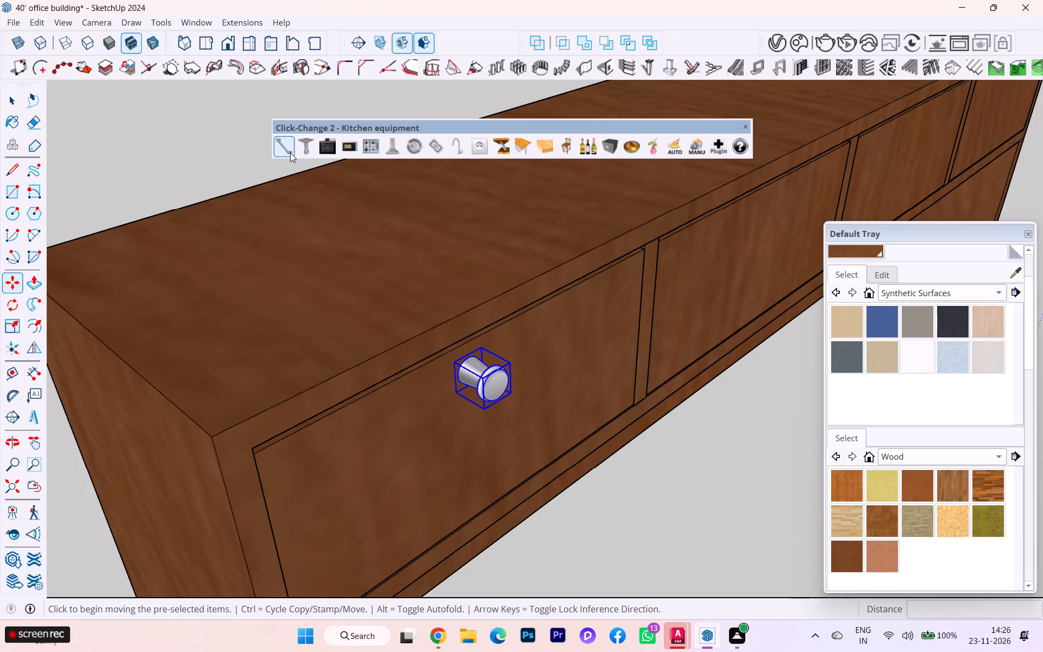
left_click(290, 153)
left_click(290, 153)
left_click(290, 153)
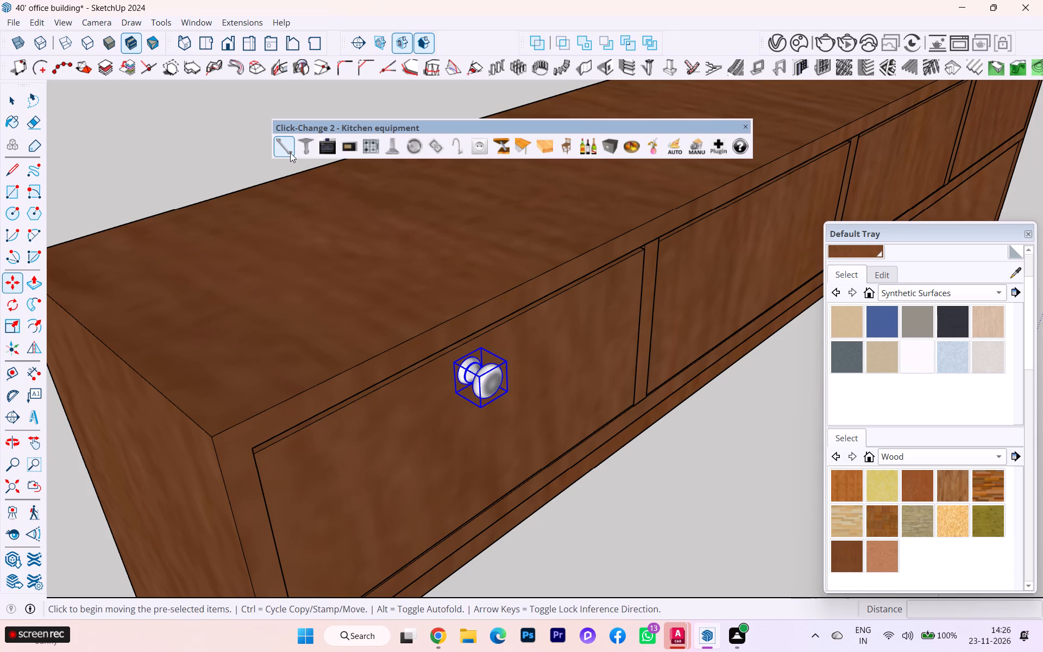
left_click(290, 153)
triple_click(290, 153)
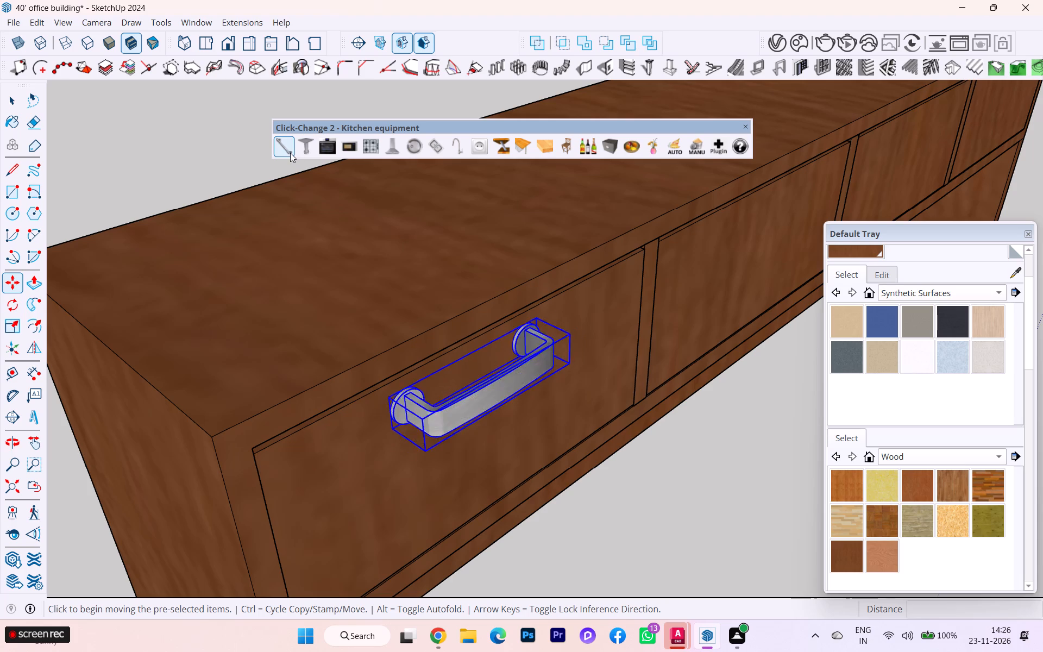
triple_click(290, 153)
triple_click(290, 153)
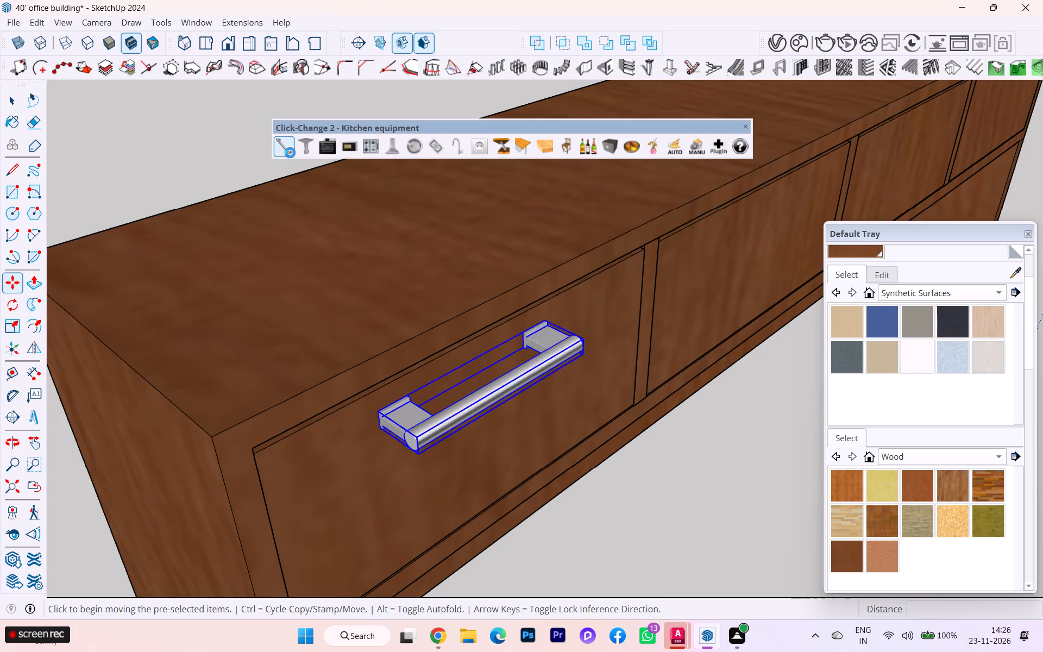
double_click(290, 153)
left_click(290, 153)
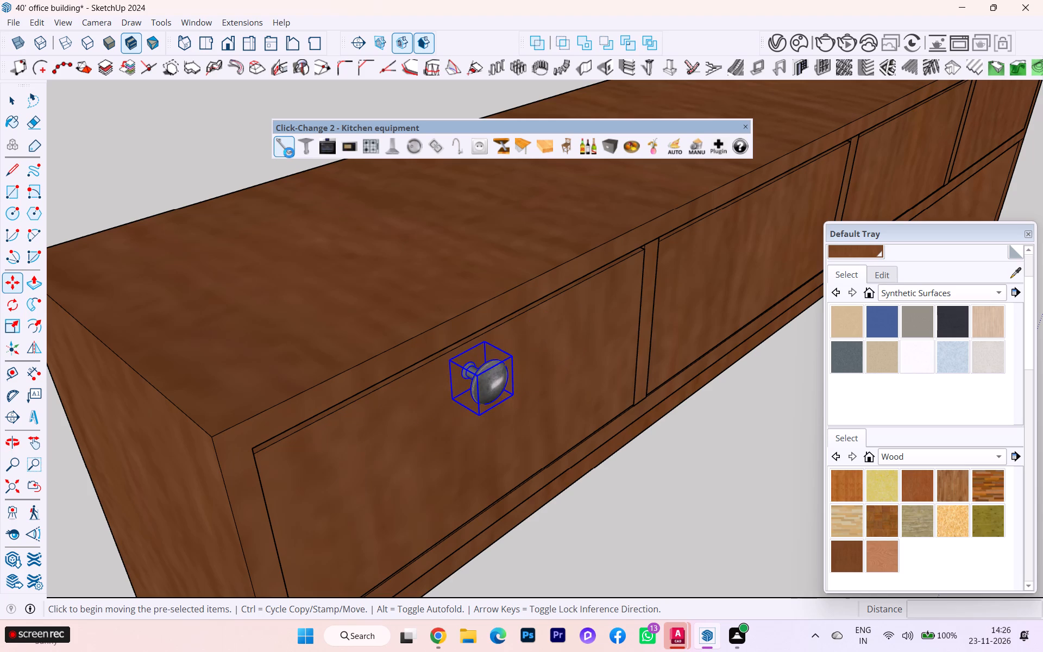
left_click(289, 153)
left_click(289, 153)
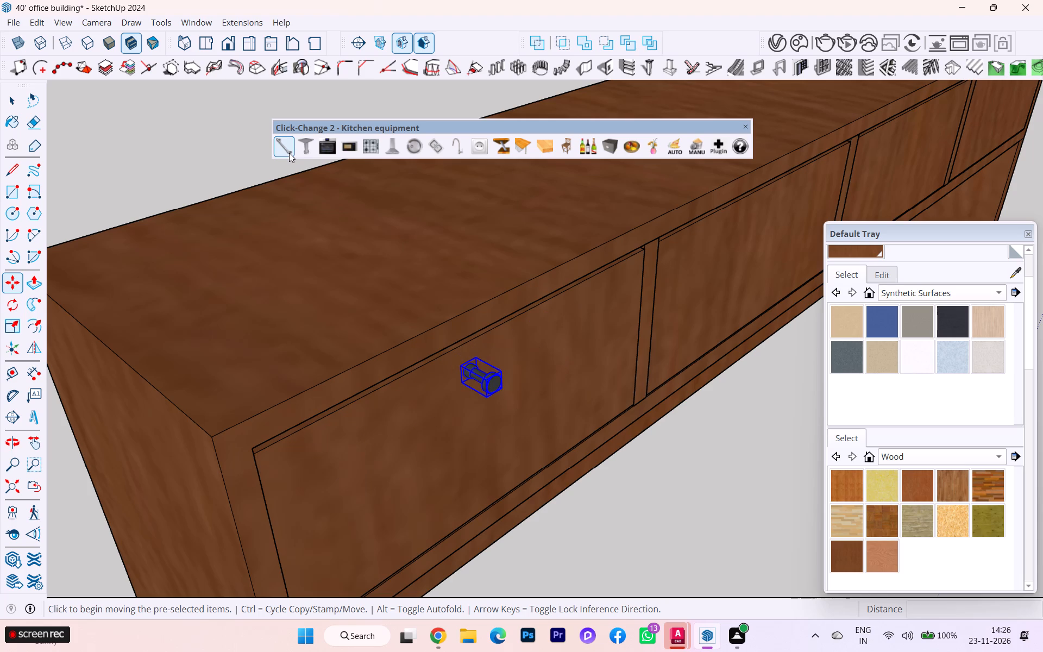
left_click(289, 153)
left_click(105, 173)
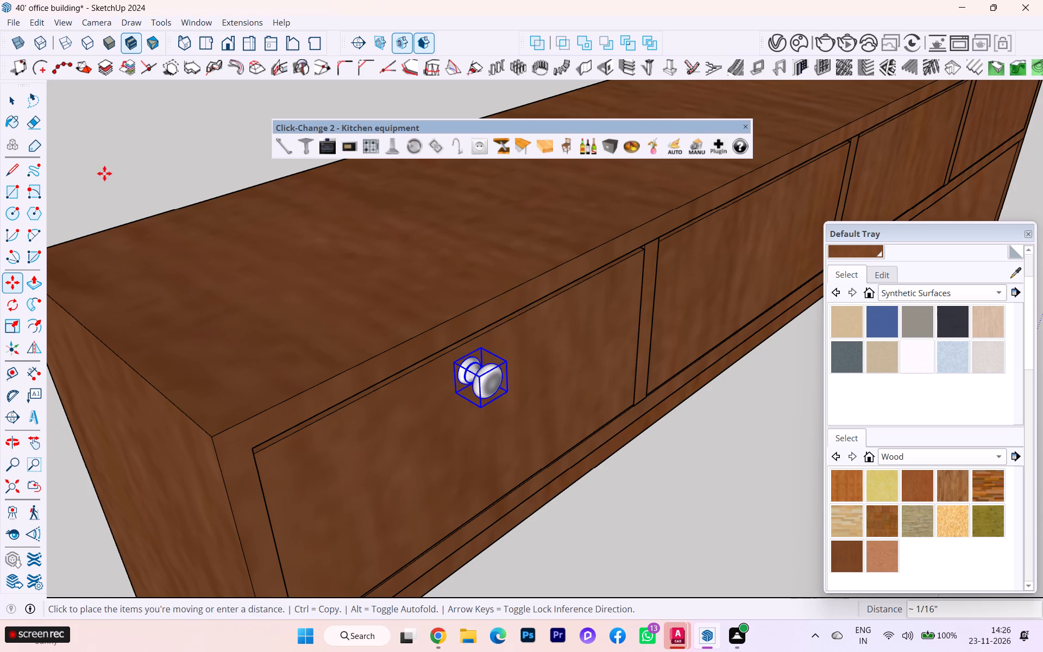
key("Escape")
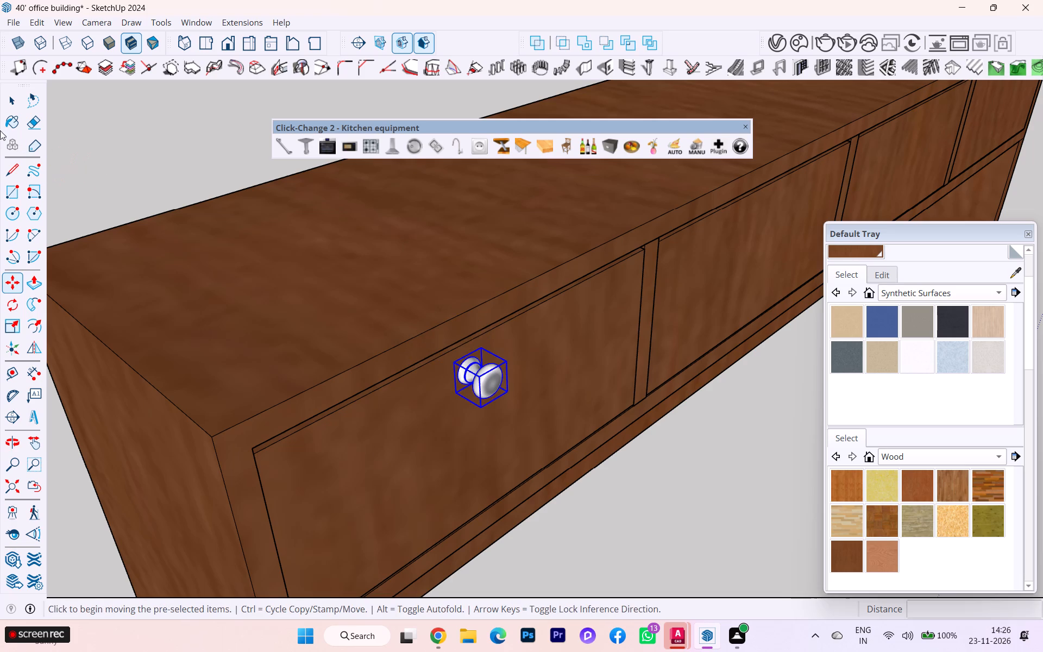
left_click(20, 101)
left_click(146, 97)
Move the round knob about 1 11/16" straight down on the first drawer's front.
scroll(246, 162, "down", 1)
middle_click_drag(250, 165, 0, 127)
scroll(319, 240, "down", 1)
scroll(324, 239, "up", 1)
scroll(326, 234, "down", 1)
middle_click_drag(313, 236, 148, 353)
scroll(253, 252, "up", 3)
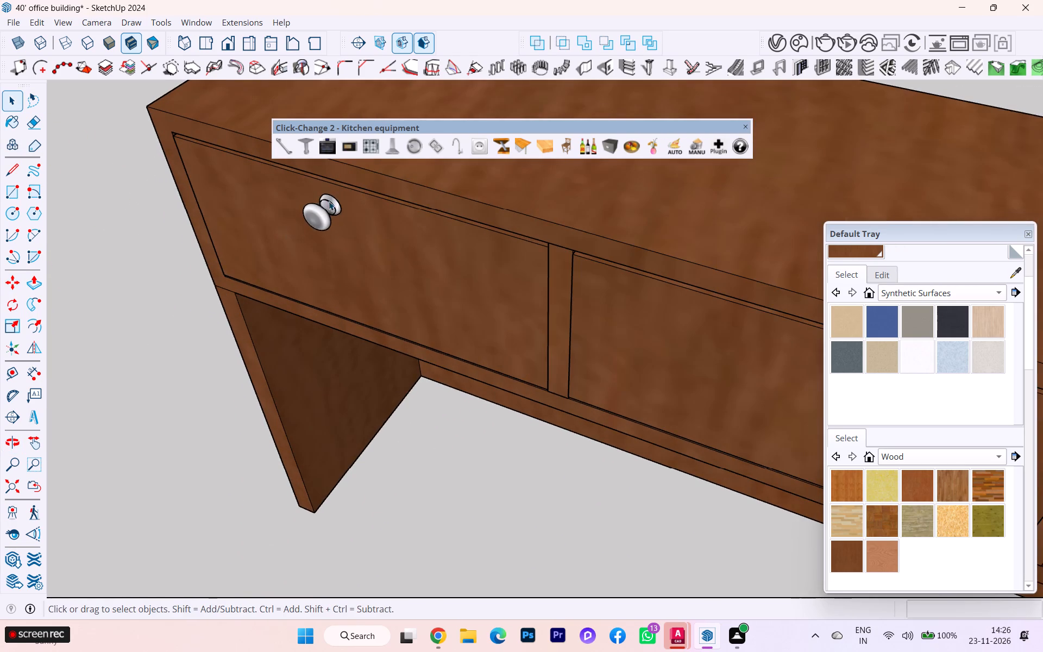
middle_click_drag(329, 202, 453, 32)
scroll(326, 266, "down", 1)
scroll(328, 269, "up", 1)
scroll(329, 271, "down", 3)
middle_click_drag(348, 300, 350, 301)
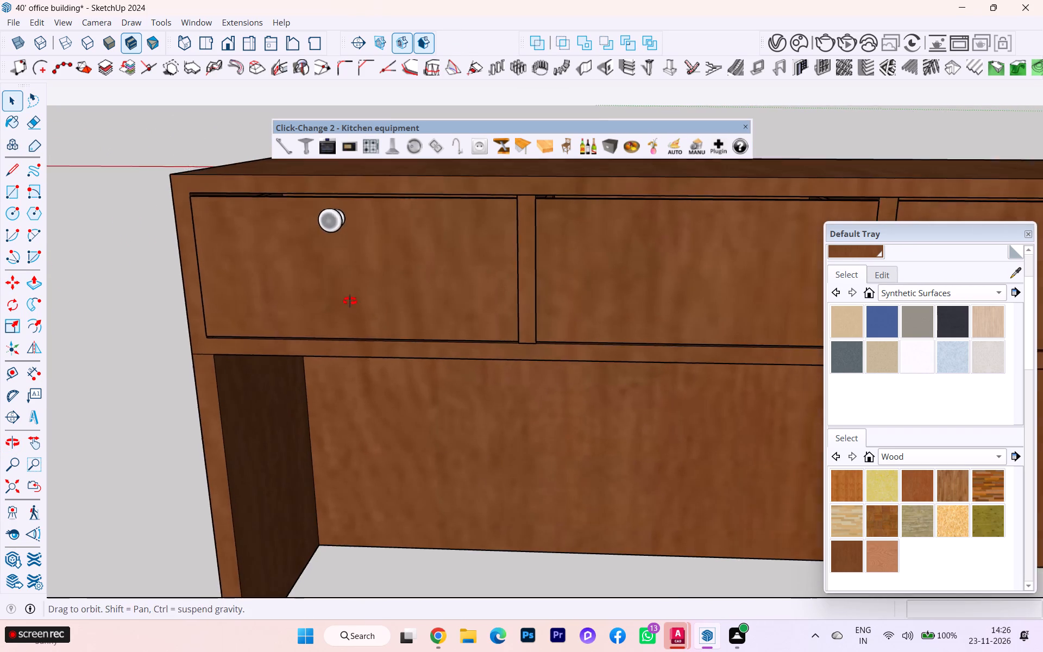
middle_click_drag(350, 301, 389, 271)
left_click(336, 216)
key("m")
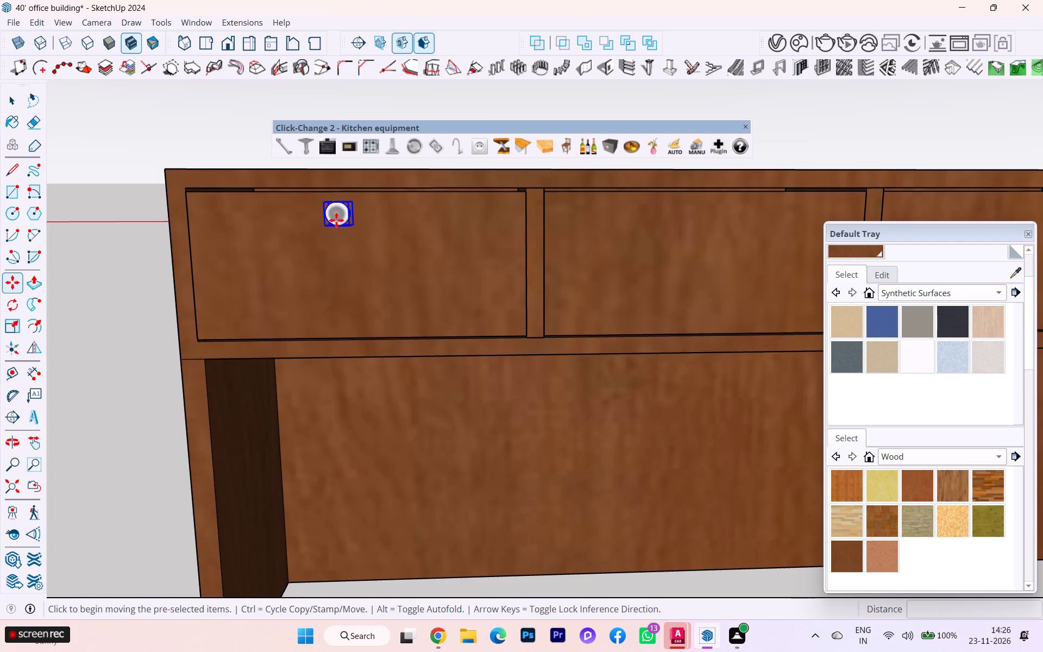
left_click(336, 220)
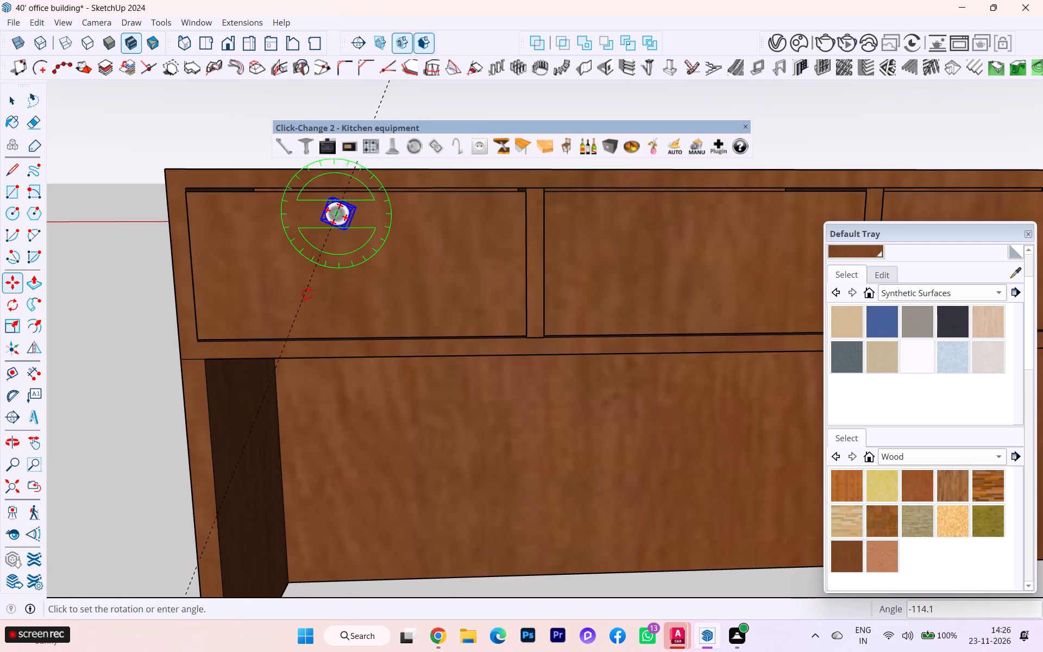
key("Escape")
left_click(342, 219)
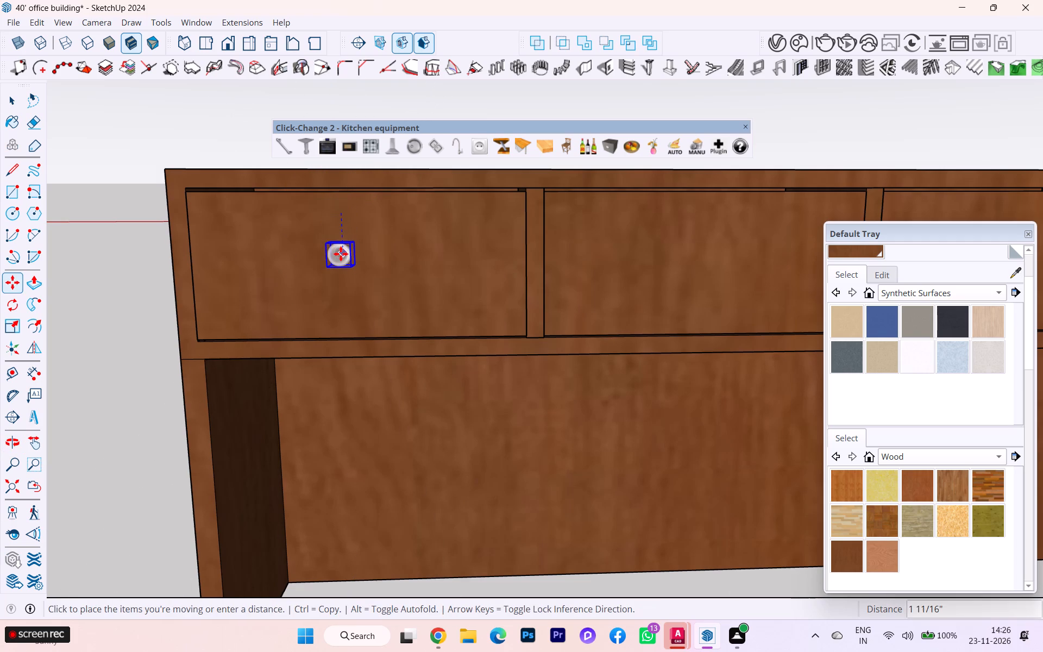
left_click(341, 254)
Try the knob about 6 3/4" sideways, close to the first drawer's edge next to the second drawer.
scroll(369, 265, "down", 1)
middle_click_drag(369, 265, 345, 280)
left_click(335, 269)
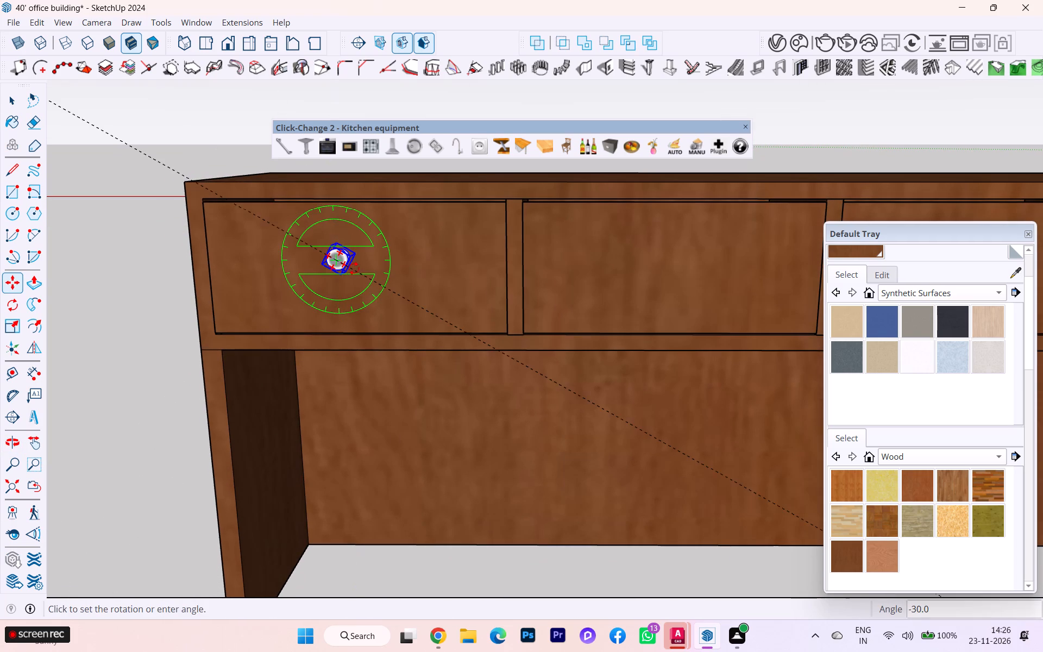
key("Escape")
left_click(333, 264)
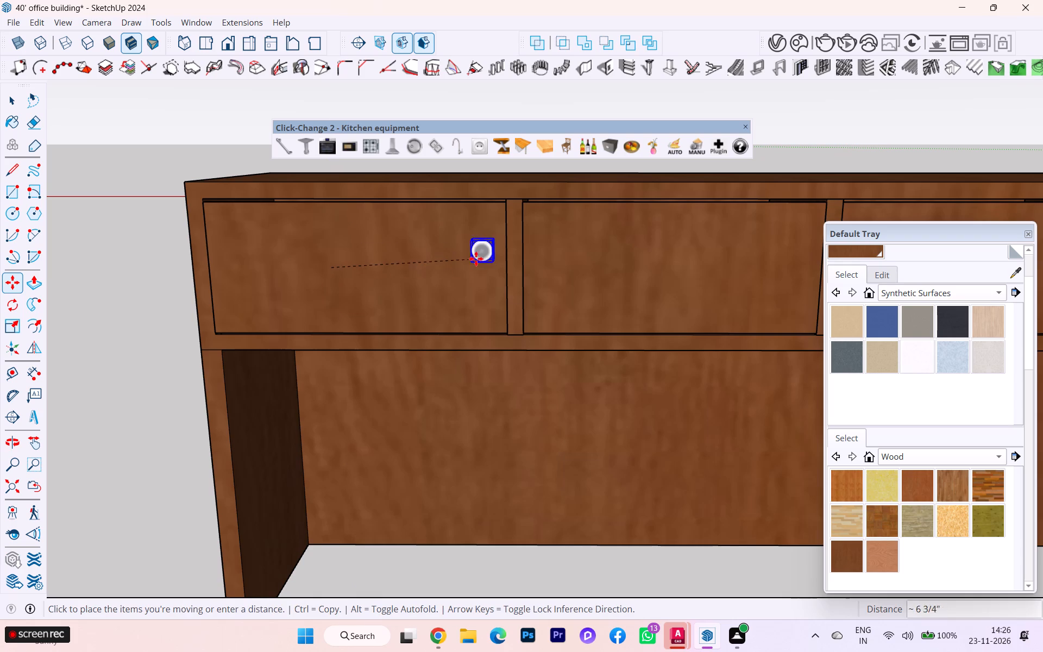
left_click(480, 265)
Move the knob about 6 1/2" back to the middle of the first drawer's width, on the upper part of the front.
scroll(392, 300, "down", 1)
middle_click_drag(386, 309, 373, 431)
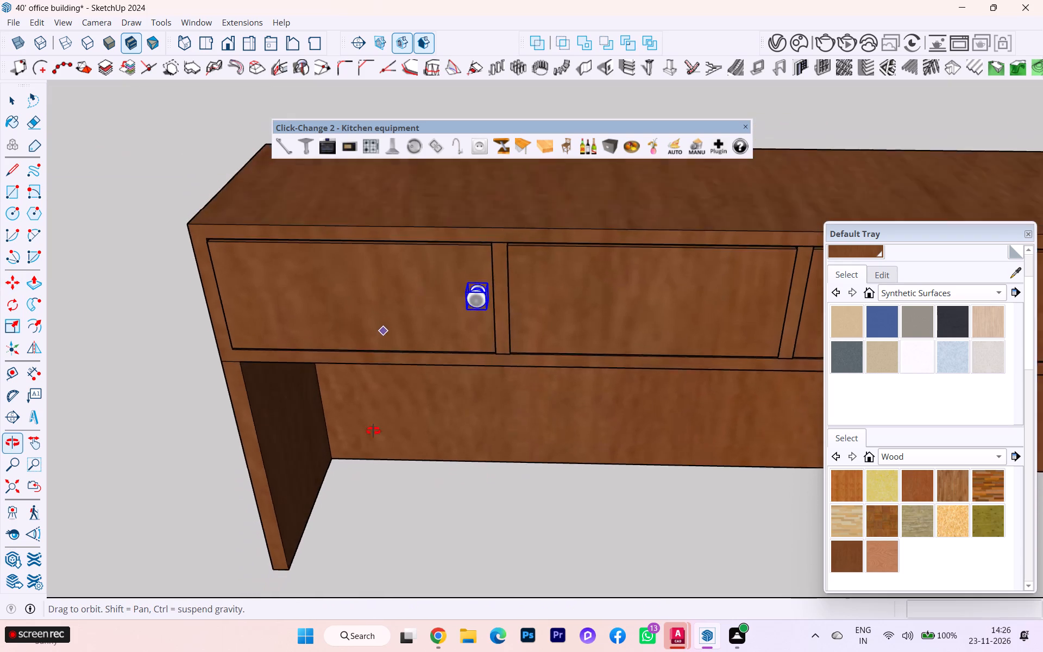
middle_click_drag(373, 431, 356, 465)
scroll(353, 385, "down", 1)
middle_click_drag(337, 384, 309, 391)
scroll(414, 358, "down", 1)
scroll(408, 309, "up", 1)
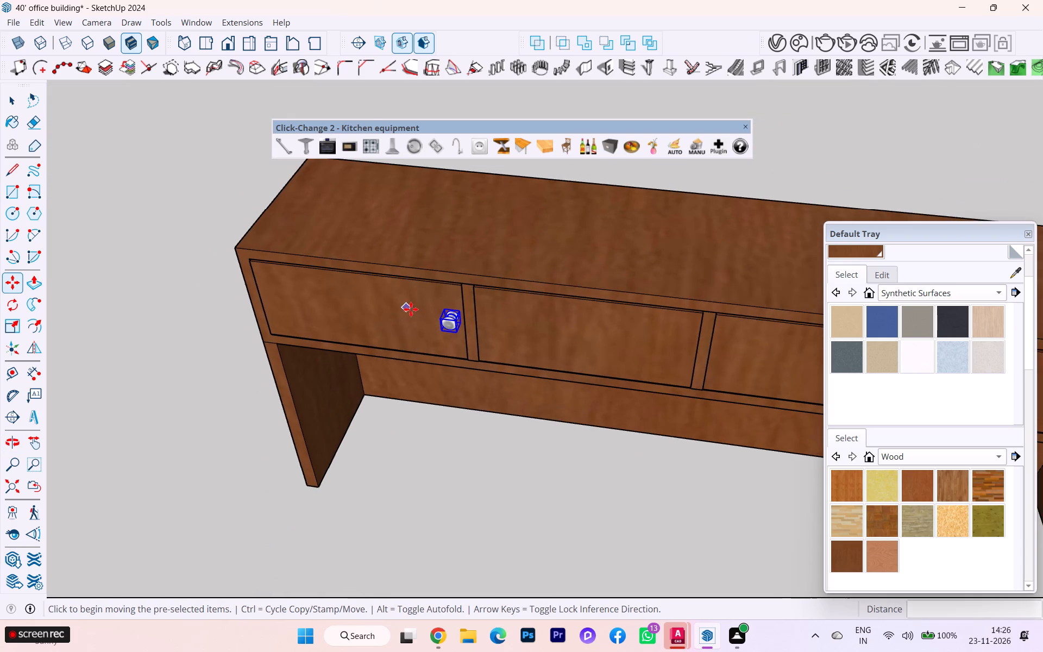
scroll(411, 309, "up", 2)
left_click(461, 328)
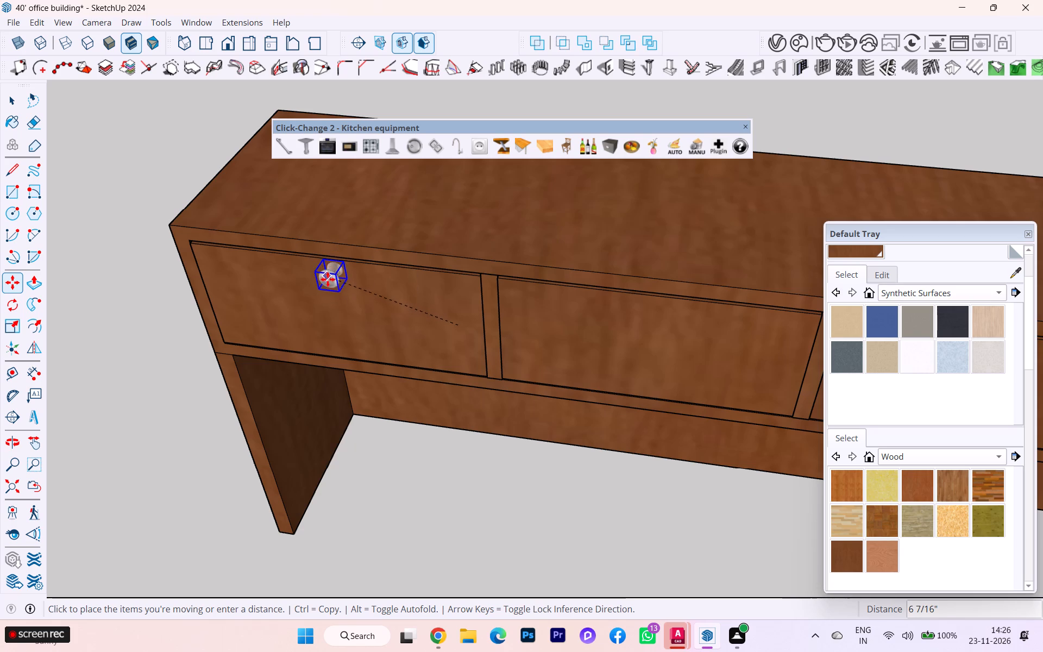
left_click(328, 288)
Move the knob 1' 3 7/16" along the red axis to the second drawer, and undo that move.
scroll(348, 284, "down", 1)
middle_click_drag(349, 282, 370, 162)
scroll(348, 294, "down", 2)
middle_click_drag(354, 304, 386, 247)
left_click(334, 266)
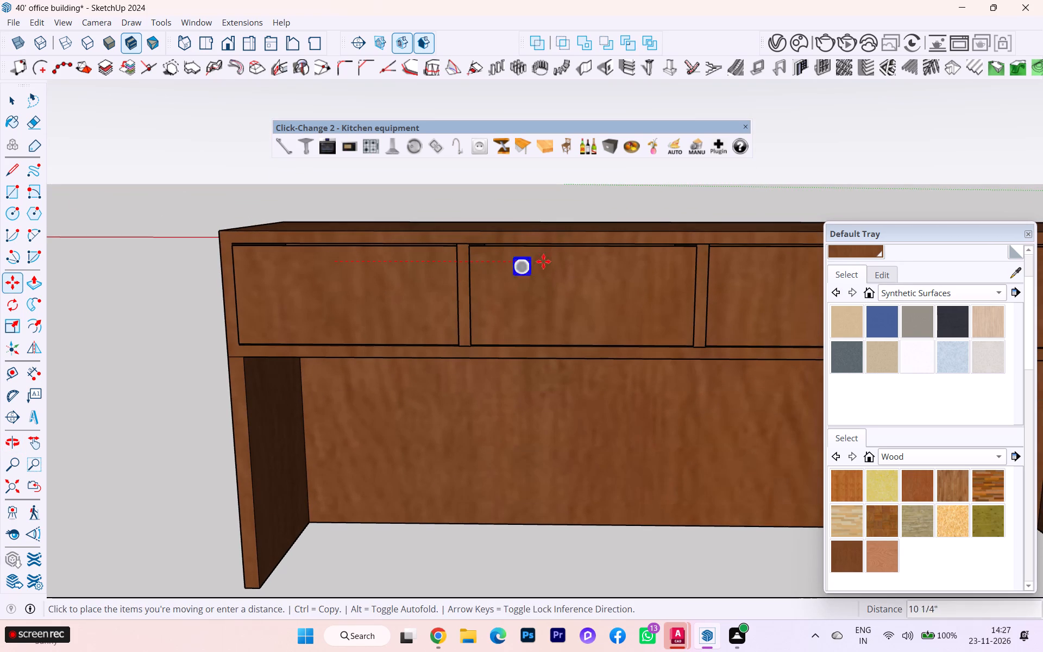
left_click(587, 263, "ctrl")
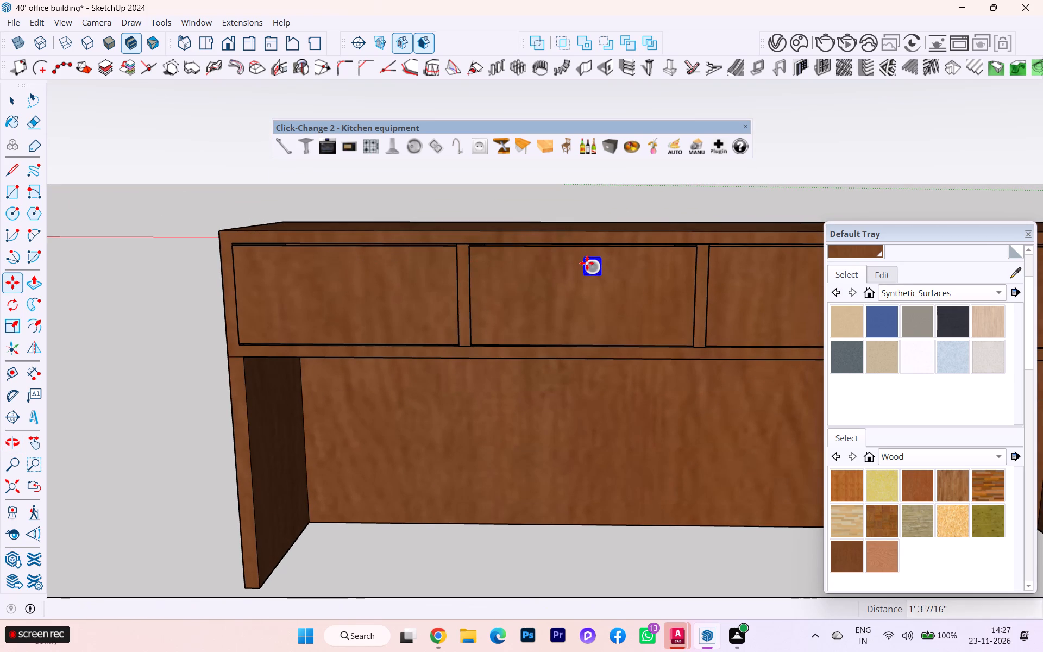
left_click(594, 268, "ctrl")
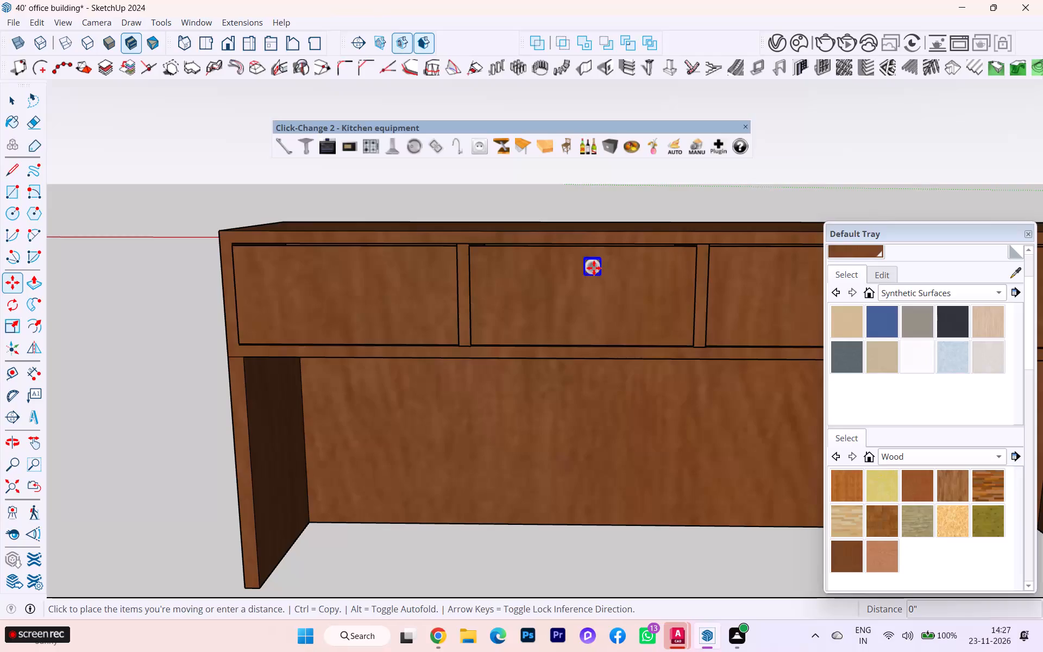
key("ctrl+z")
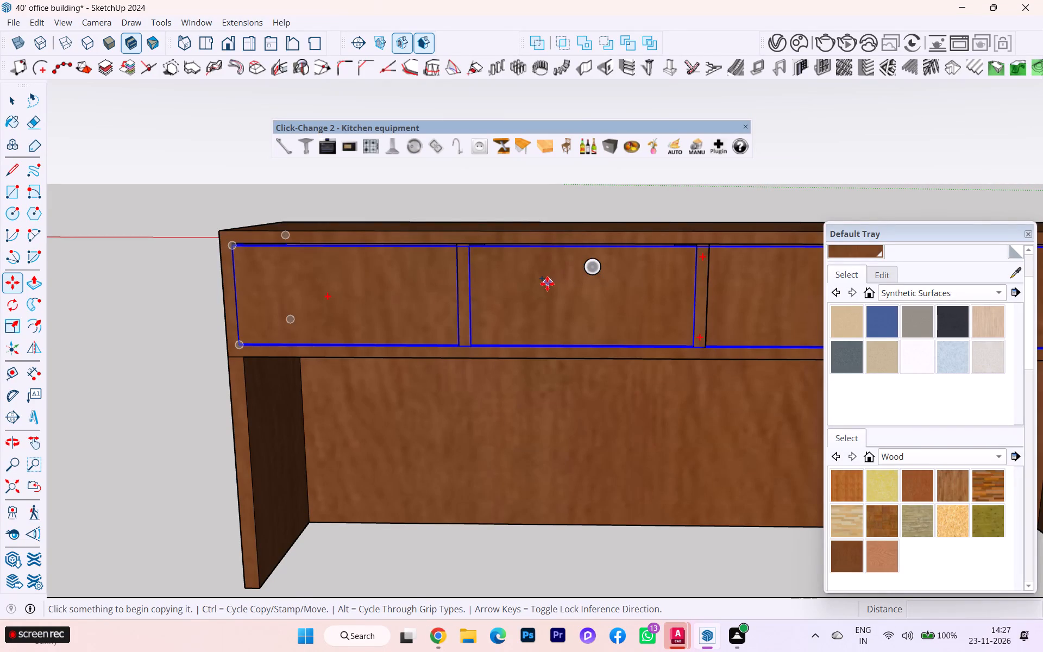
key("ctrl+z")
Copy the first drawer's knob onto the second drawer, and copy that one 1' 2 3/16" along the red axis onto the third.
left_click(343, 269)
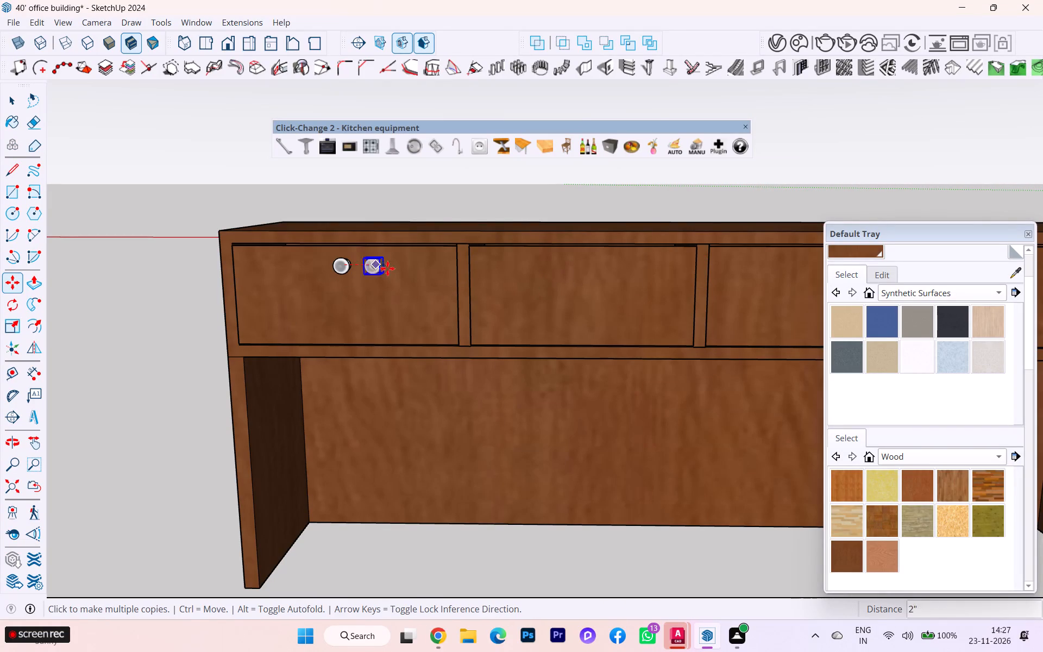
left_click(593, 264)
left_click(593, 265)
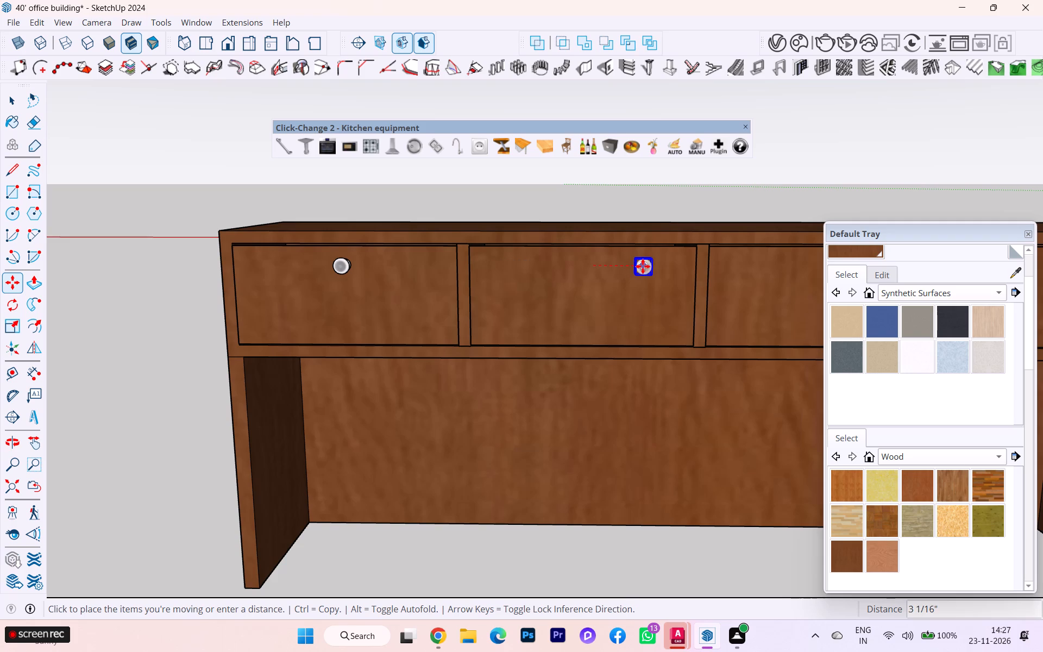
scroll(396, 303, "down", 2)
scroll(375, 310, "up", 1)
scroll(363, 313, "down", 2)
scroll(329, 313, "up", 4)
scroll(329, 313, "down", 2)
scroll(646, 284, "up", 3)
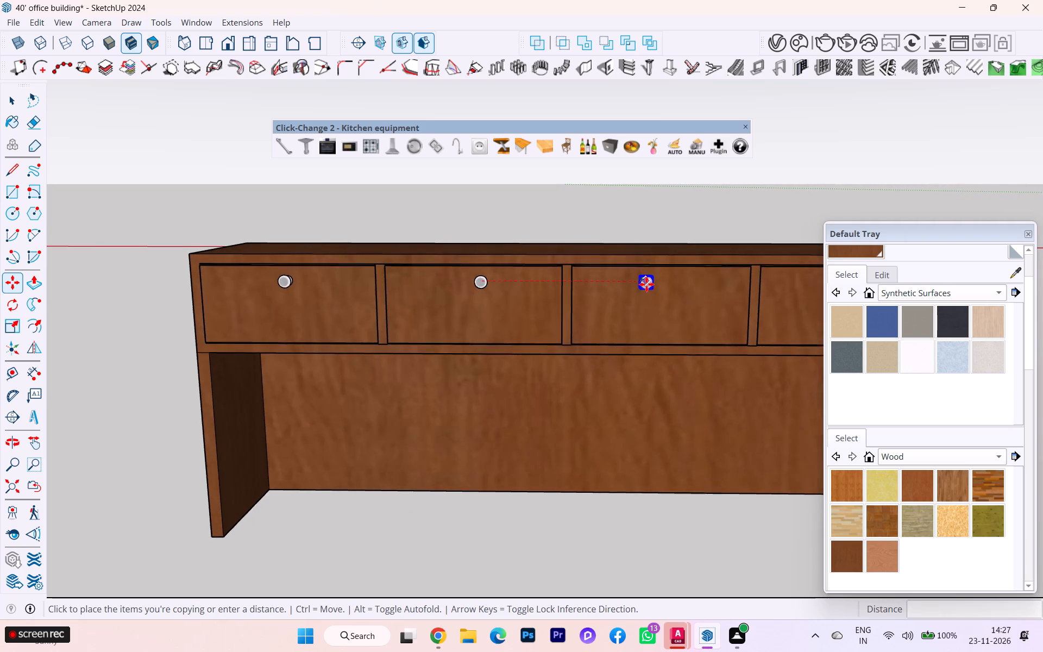
left_click(663, 281)
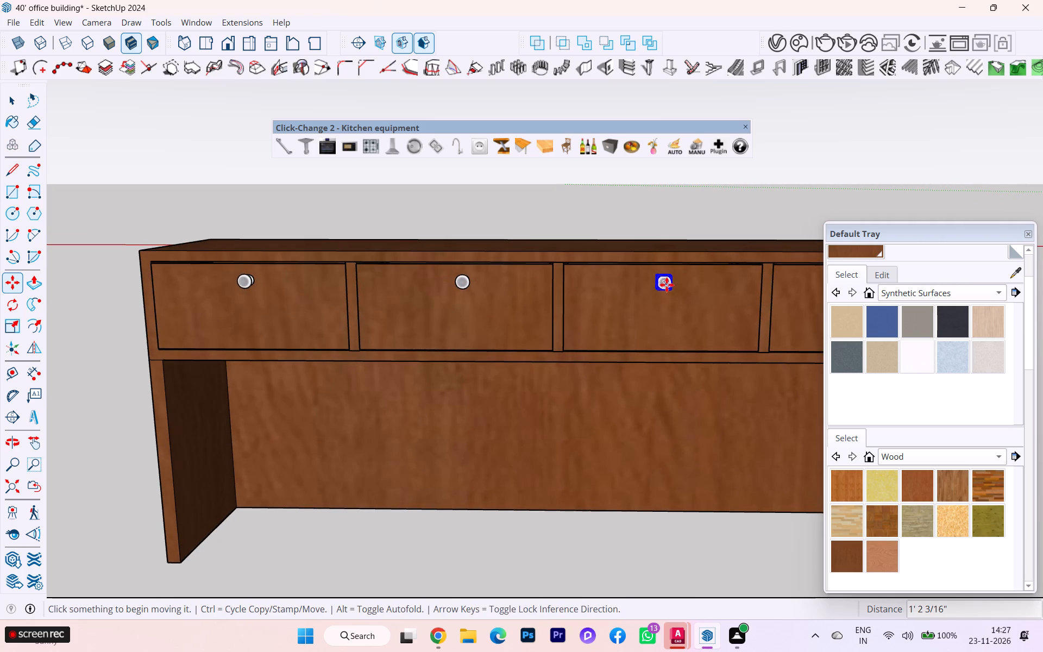
Copy the third drawer's knob 1' 4 1/16" along the red axis onto the fourth drawer, and clear the selection.
left_click(667, 285)
scroll(545, 301, "down", 5)
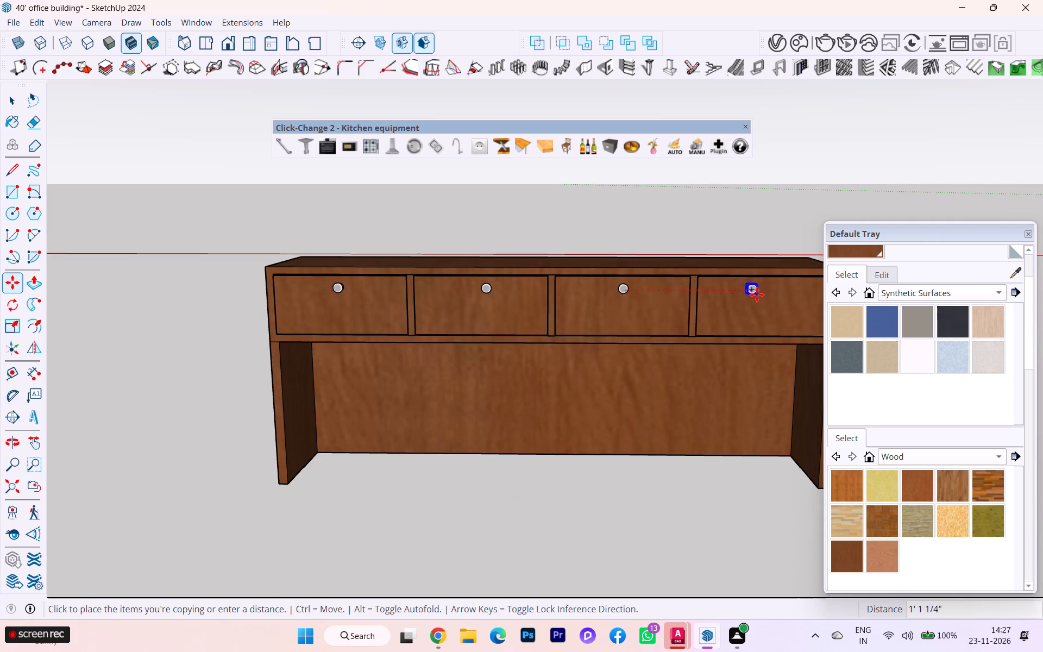
left_click(782, 291)
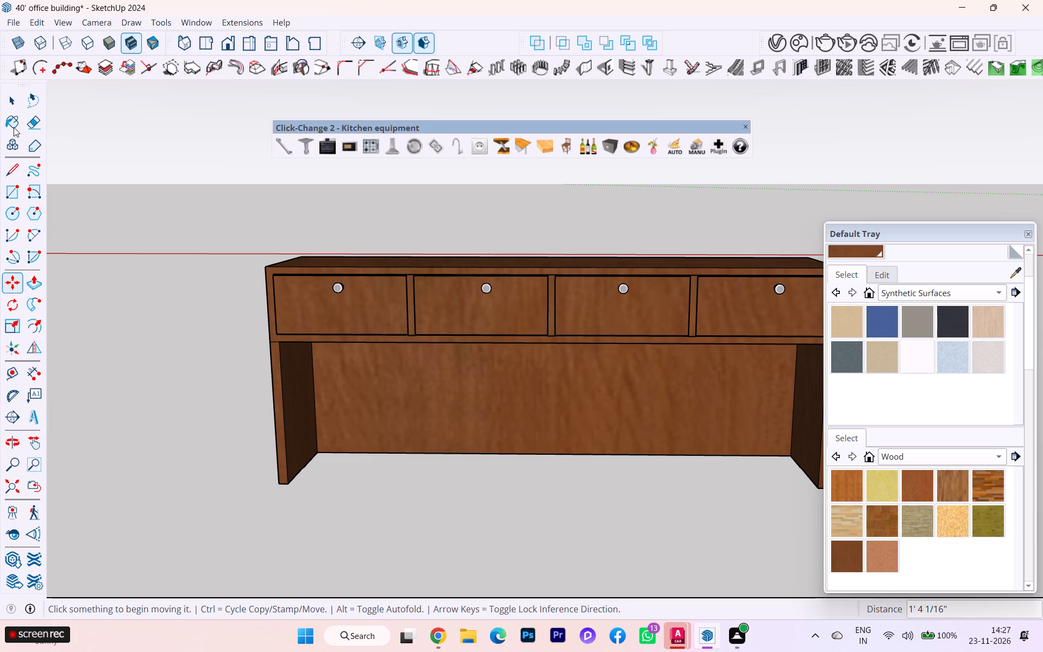
left_click(15, 106)
left_click(192, 218)
Examine the desk from several angles to check how the four knobs sit on the drawer fronts.
scroll(304, 312, "down", 3)
middle_click_drag(328, 312, 80, 396)
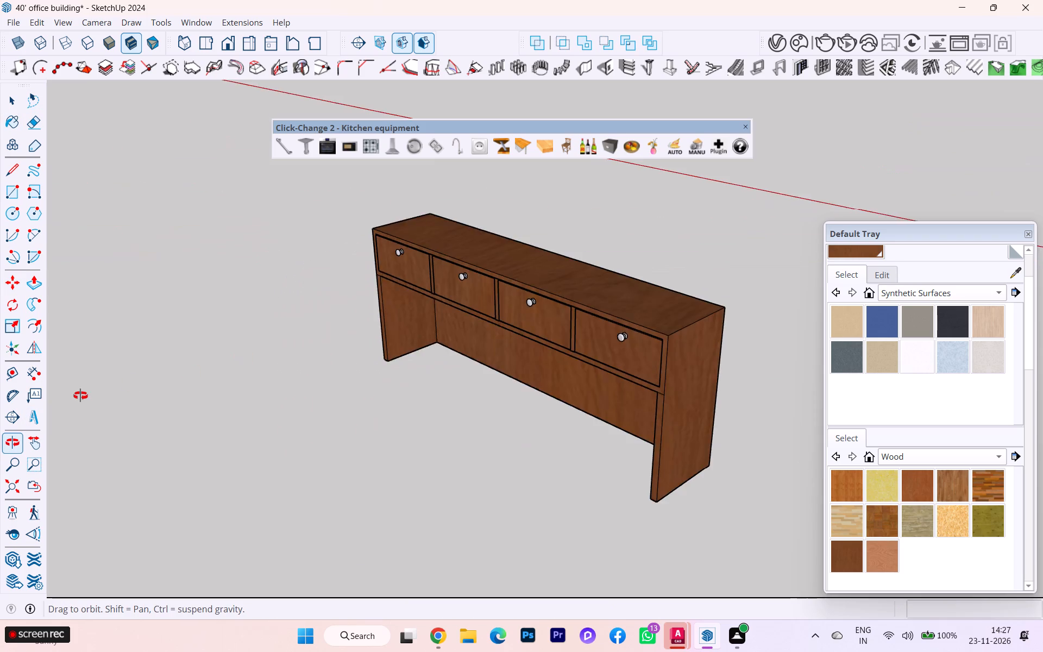
middle_click_drag(80, 396, 135, 478)
scroll(531, 375, "up", 5)
scroll(647, 337, "down", 2)
middle_click_drag(648, 334, 789, 135)
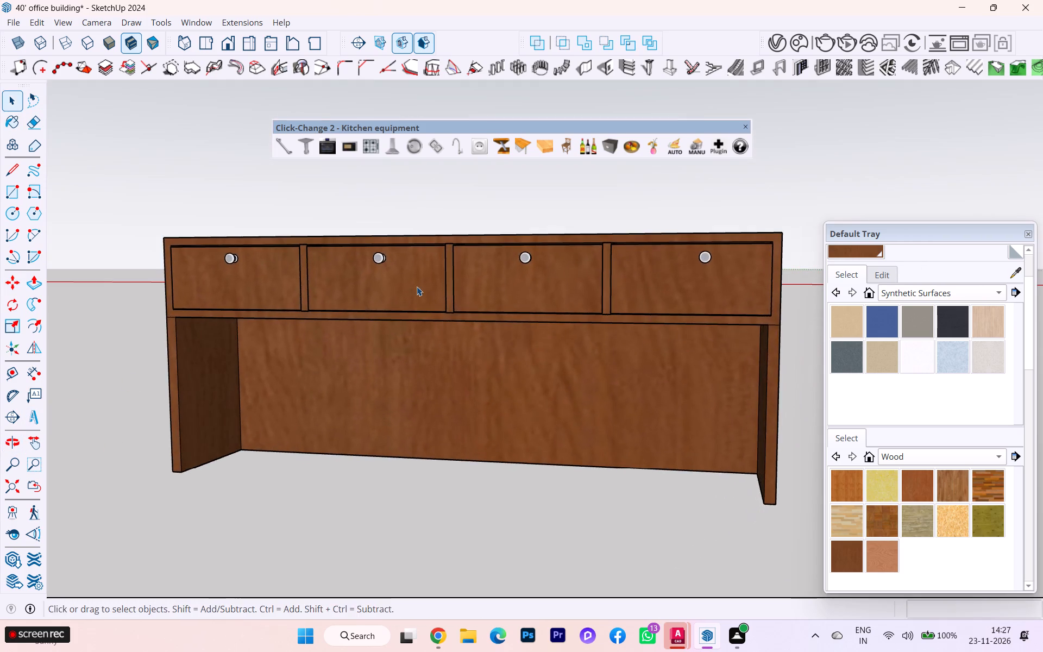
scroll(378, 300, "down", 1)
middle_click_drag(366, 318, 470, 449)
scroll(401, 447, "down", 4)
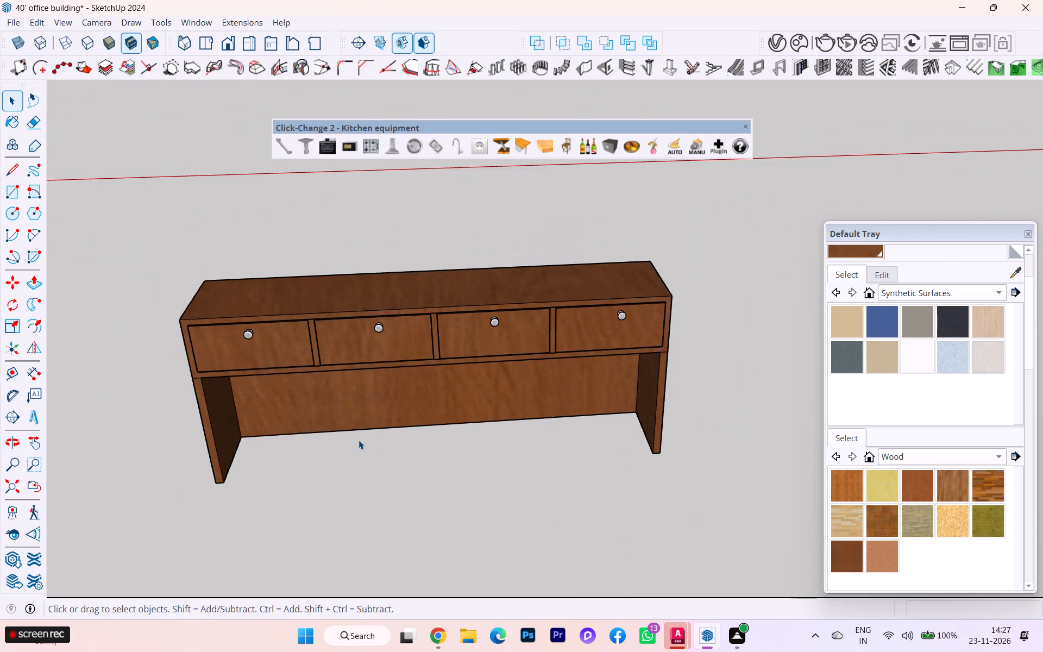
Make a single group of the whole desk with its drawers and knobs, and deselect it.
left_click_drag(141, 268, 845, 537)
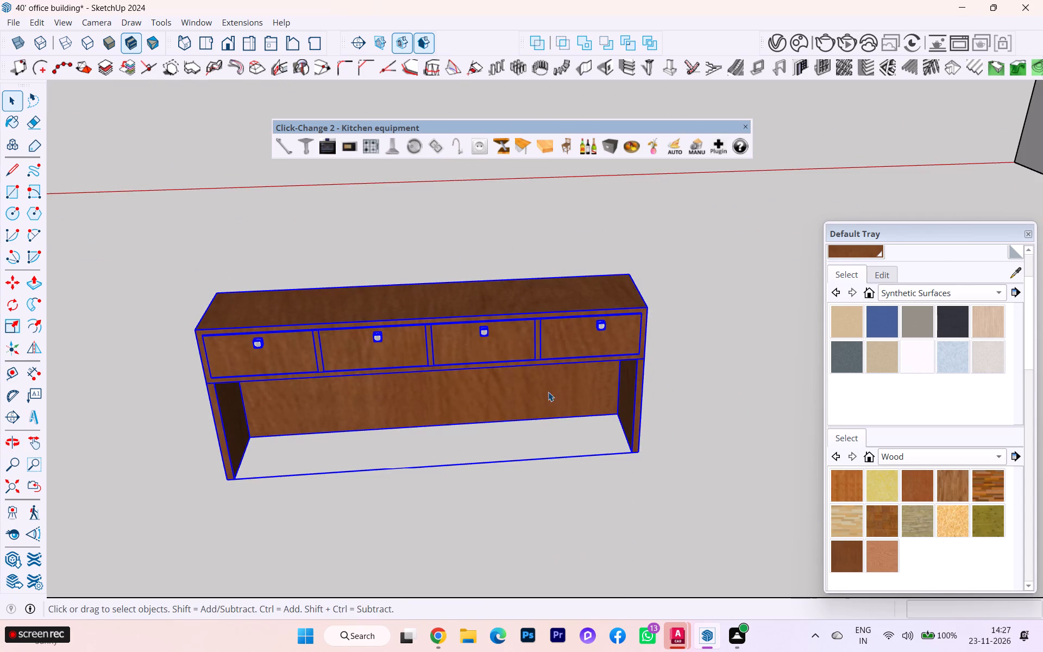
right_click(524, 363)
left_click(578, 155)
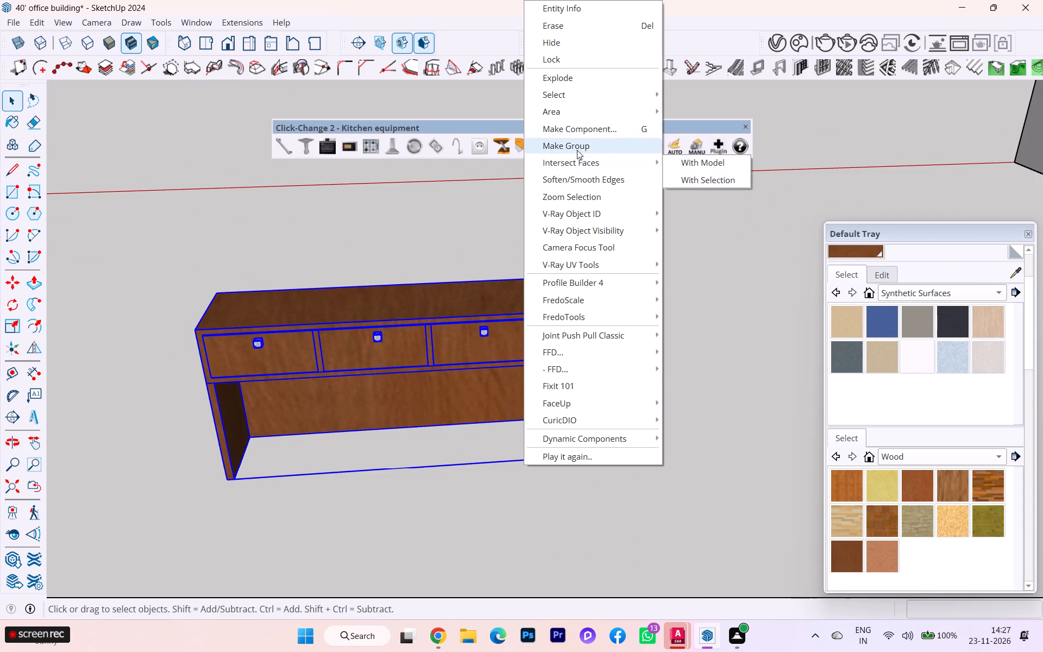
left_click(577, 150)
left_click(702, 295)
Open the desk group down to the nested drawers for editing and select the first drawer's connected geometry.
scroll(297, 383, "up", 3)
triple_click(262, 349)
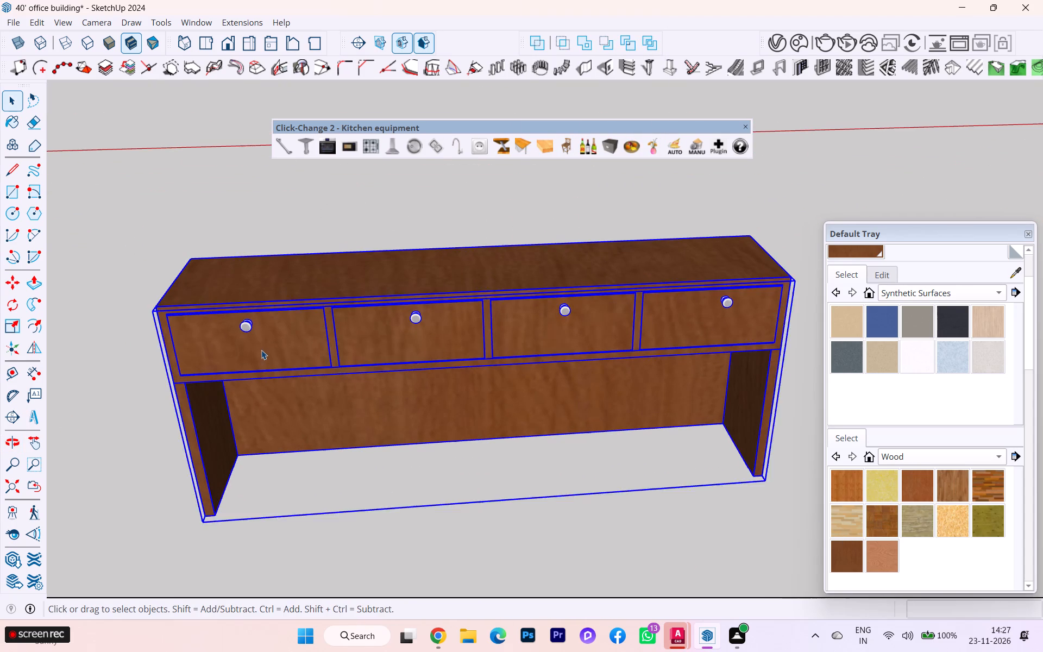
left_click(259, 344)
triple_click(266, 347)
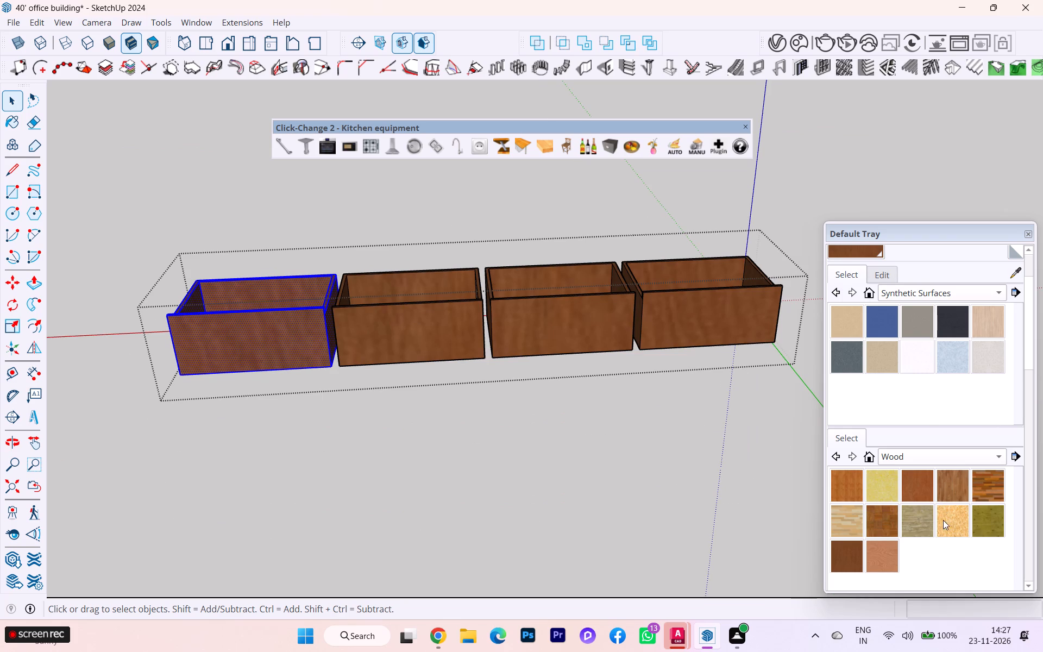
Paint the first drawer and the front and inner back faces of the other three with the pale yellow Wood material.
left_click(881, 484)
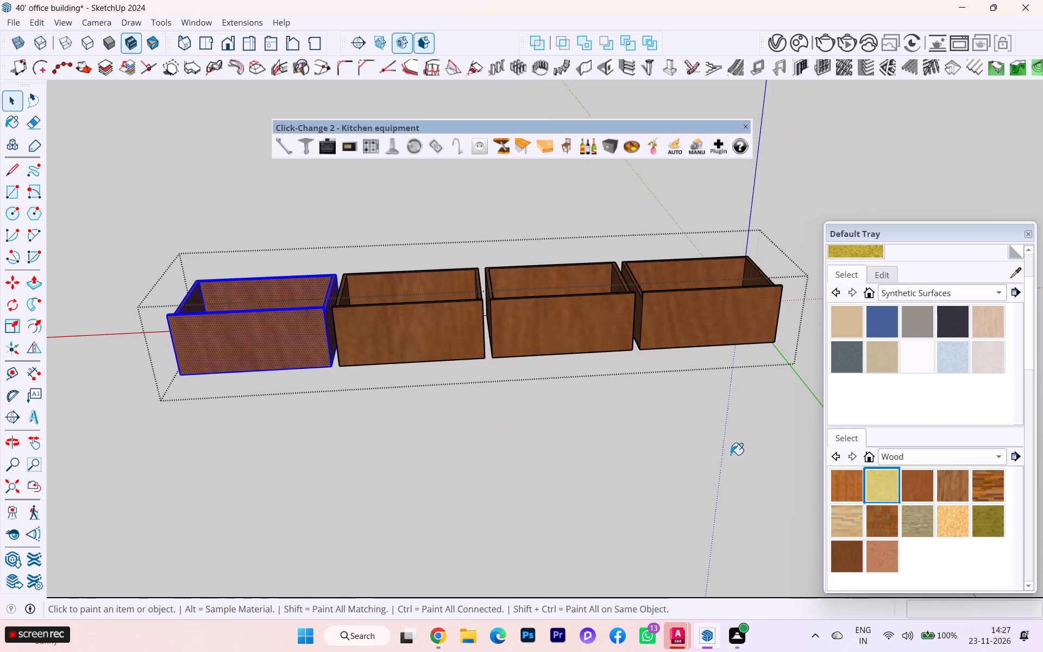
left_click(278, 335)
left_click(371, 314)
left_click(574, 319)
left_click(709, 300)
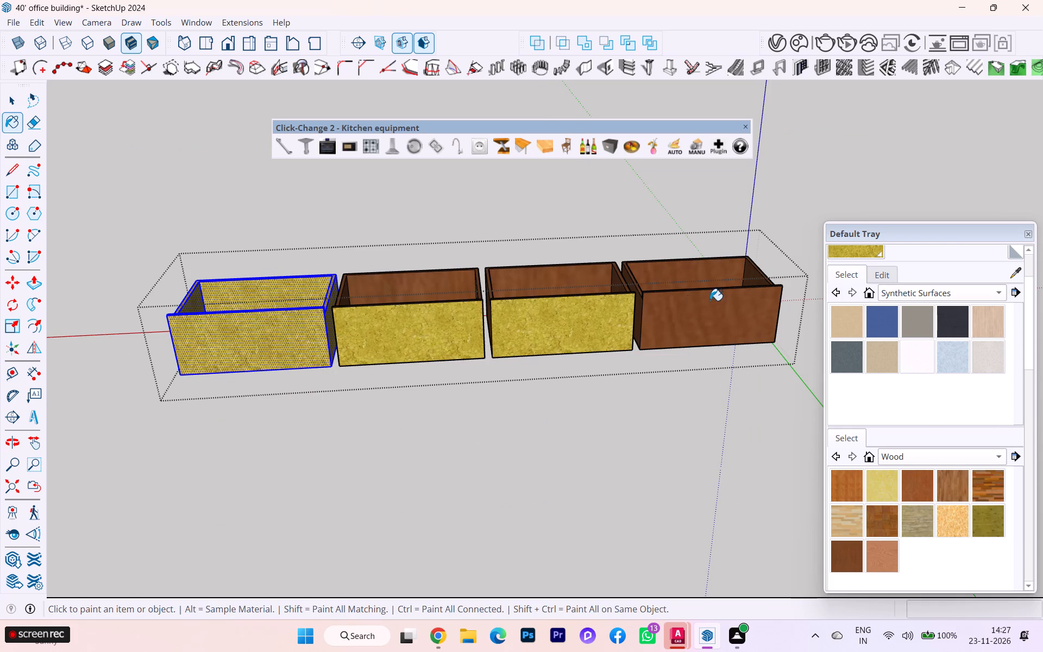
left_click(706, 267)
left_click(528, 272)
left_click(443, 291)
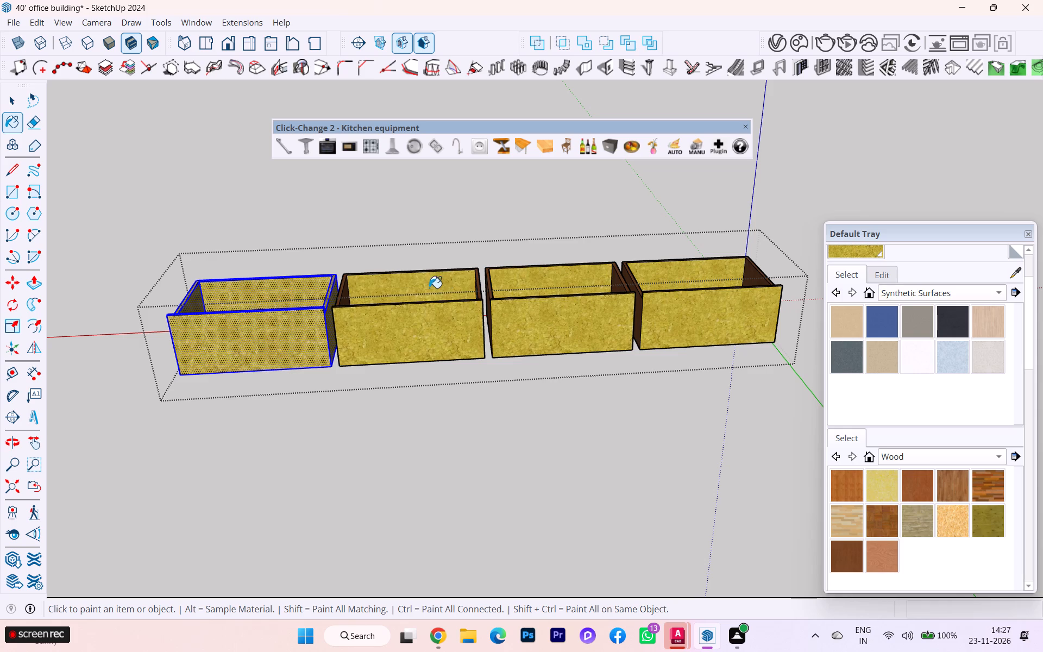
Select all four drawers, paint them with the olive-green Wood material, and leave the drawer group.
left_click(8, 96)
left_click_drag(74, 174, 838, 413)
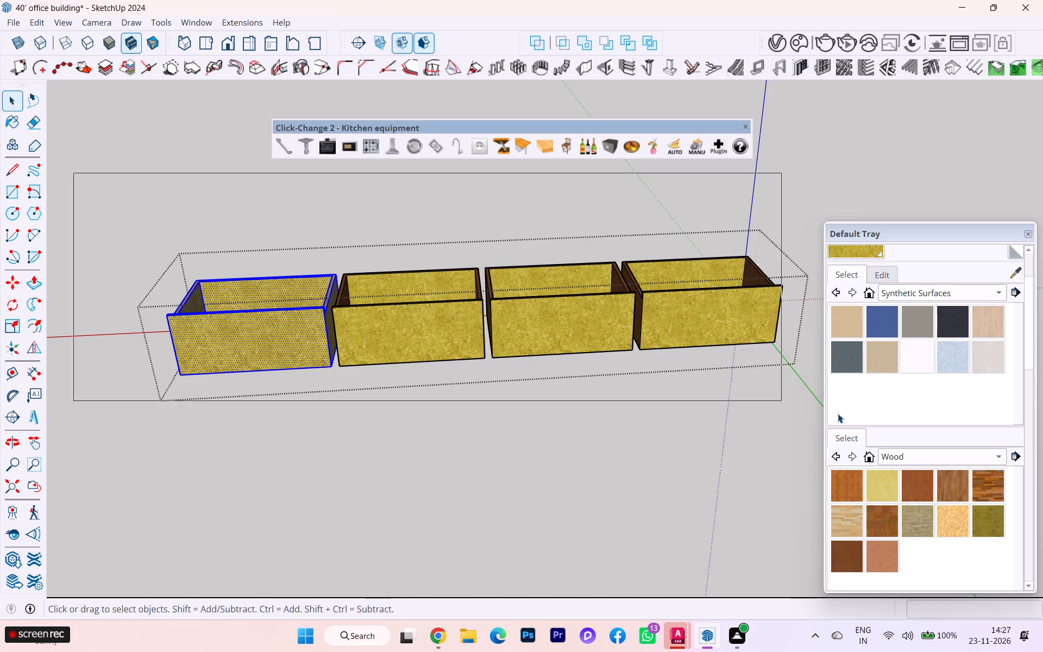
left_click_drag(838, 413, 932, 451)
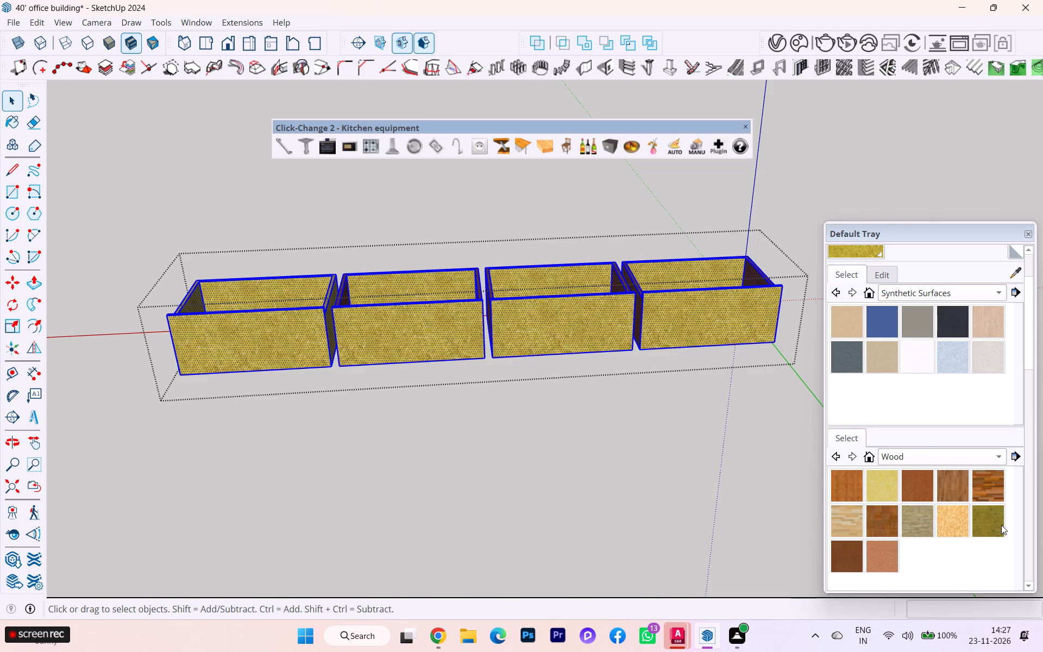
left_click(982, 518)
left_click(564, 350)
left_click(709, 305)
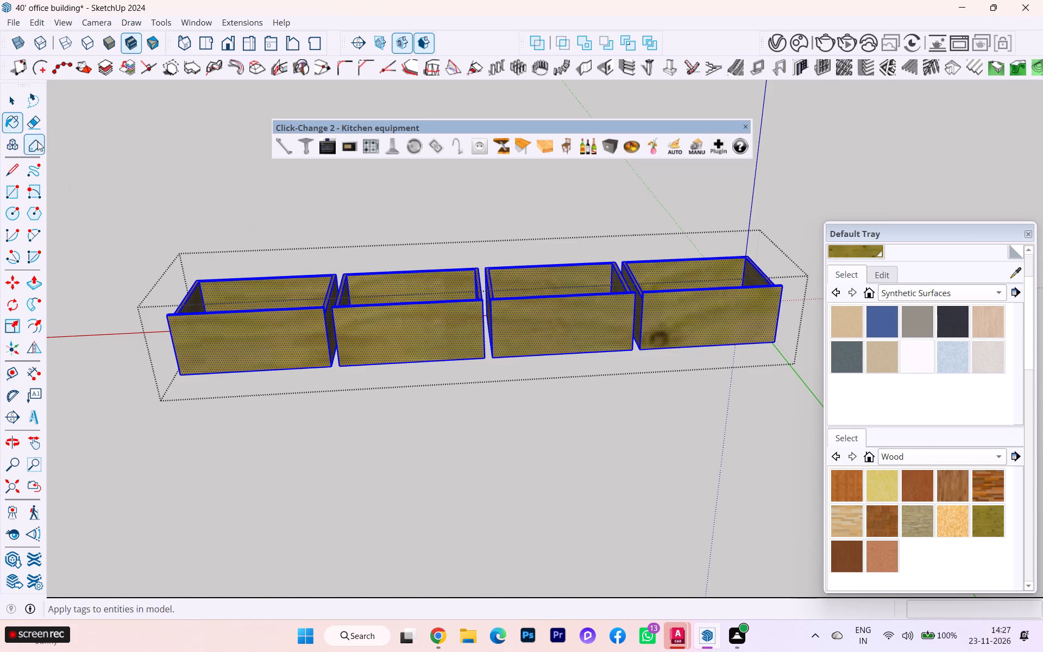
left_click(13, 91)
left_click(87, 167)
Examine the desk with its repainted drawer fronts from the front and the side.
scroll(202, 293, "down", 1)
middle_click_drag(227, 320, 216, 283)
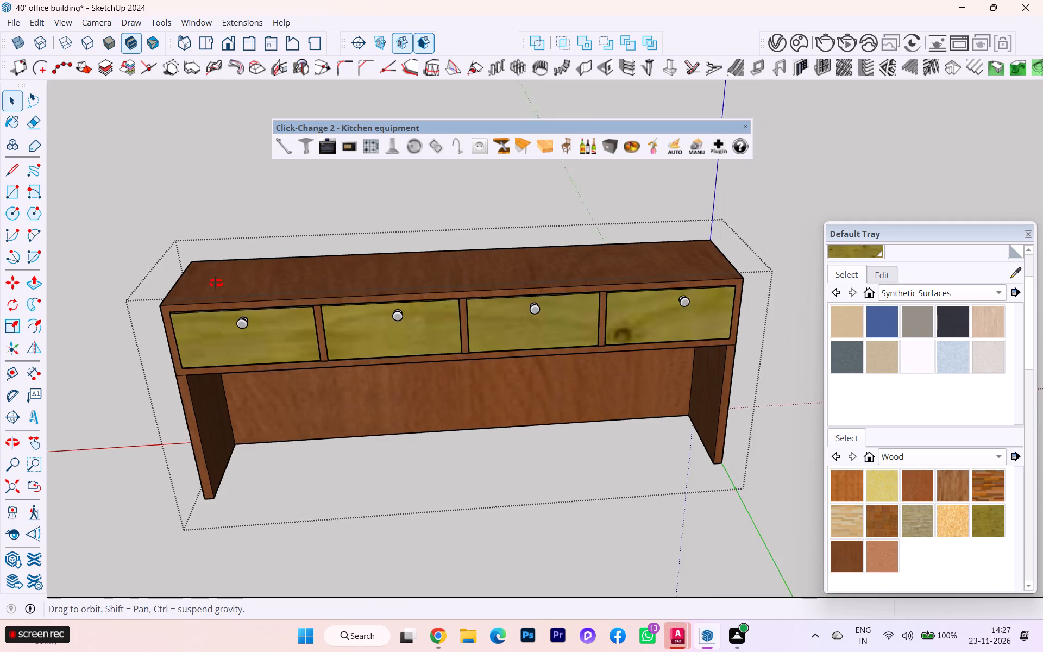
middle_click_drag(216, 283, 121, 168)
scroll(519, 387, "down", 1)
scroll(529, 388, "up", 1)
scroll(537, 388, "down", 2)
middle_click_drag(579, 395, 407, 533)
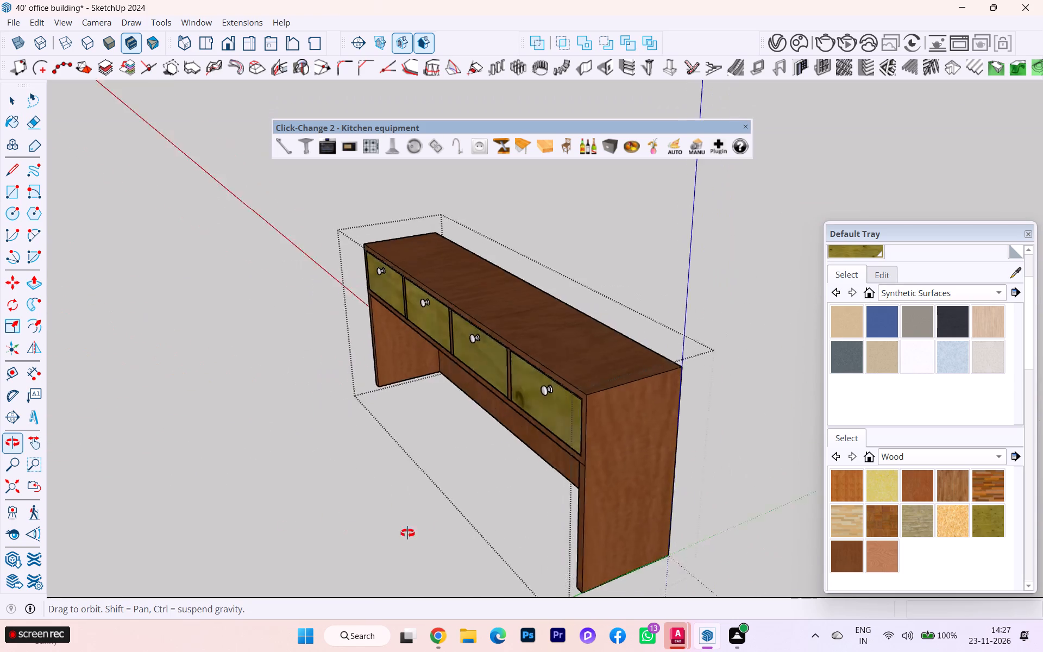
Examine the desk with its olive-green drawers from the front, the back and the end.
middle_click_drag(407, 533, 410, 504)
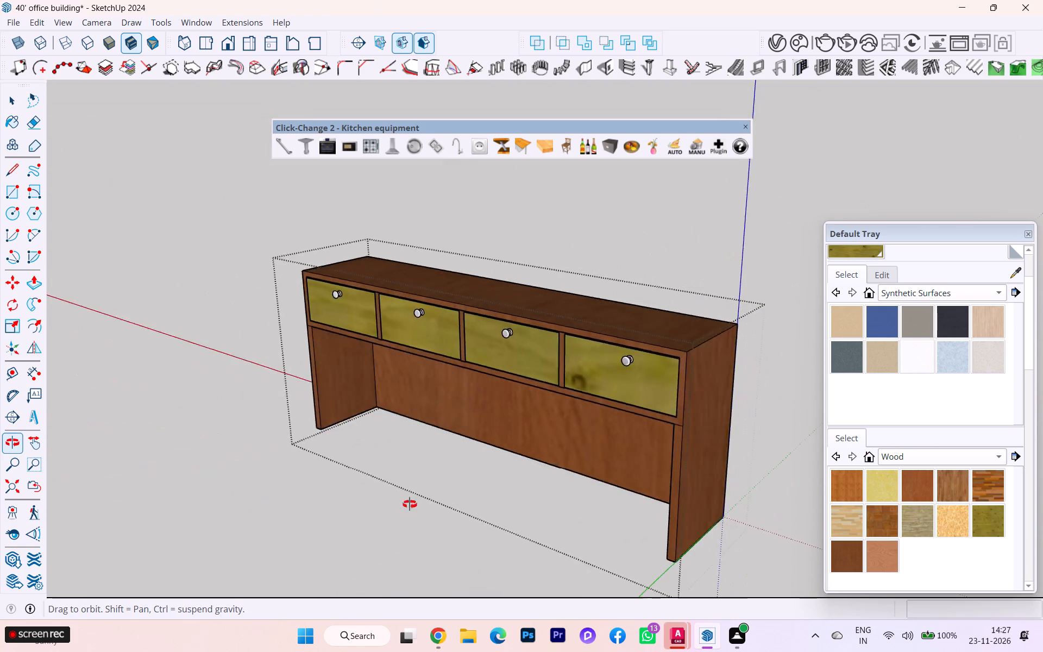
middle_click_drag(410, 504, 640, 457)
scroll(576, 444, "down", 4)
middle_click_drag(575, 448, 294, 536)
middle_click_drag(441, 472, 0, 531)
middle_click_drag(356, 432, 203, 481)
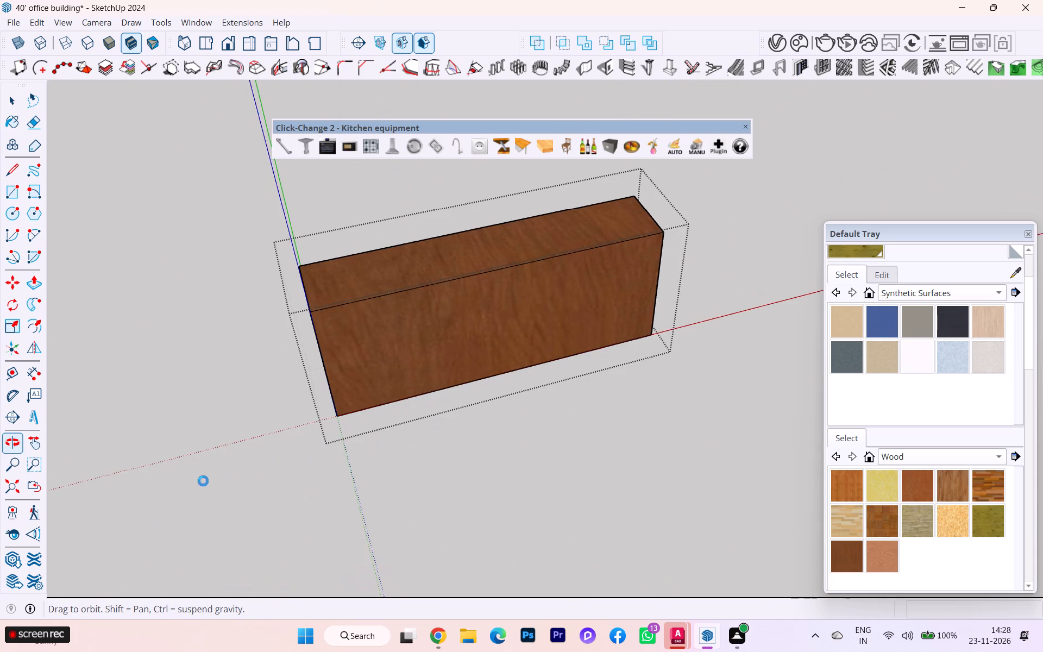
middle_click_drag(203, 481, 211, 481)
scroll(498, 477, "down", 2)
scroll(600, 525, "down", 1)
scroll(605, 528, "up", 1)
scroll(628, 536, "down", 1)
scroll(450, 480, "down", 8)
scroll(521, 555, "up", 2)
scroll(521, 556, "down", 3)
scroll(530, 342, "down", 6)
middle_click_drag(521, 369, 971, 251)
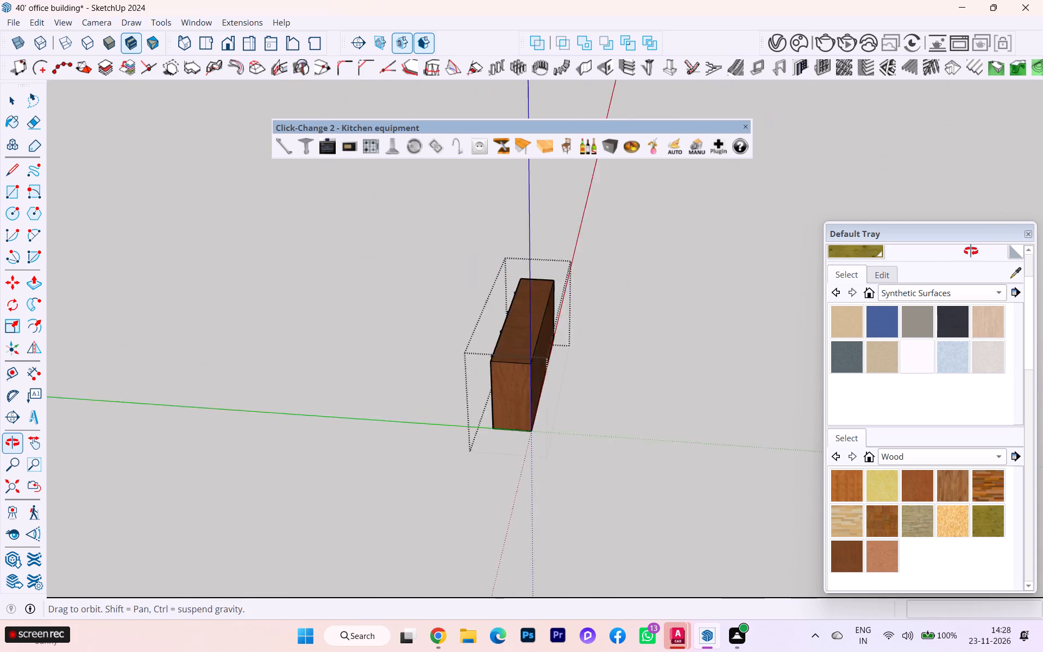
middle_click_drag(971, 251, 1010, 229)
scroll(1010, 229, "down", 1)
scroll(1010, 229, "up", 1)
scroll(414, 315, "down", 1)
middle_click_drag(428, 335, 651, 392)
left_click(1, 107)
scroll(641, 215, "down", 4)
scroll(683, 241, "up", 1)
scroll(687, 243, "down", 5)
scroll(612, 311, "down", 2)
scroll(566, 313, "up", 1)
scroll(551, 312, "down", 2)
scroll(502, 306, "up", 1)
scroll(497, 305, "down", 3)
scroll(461, 297, "up", 1)
scroll(467, 297, "down", 1)
scroll(485, 300, "up", 3)
scroll(491, 302, "down", 8)
scroll(531, 287, "up", 4)
scroll(530, 286, "down", 3)
scroll(518, 254, "up", 2)
scroll(530, 262, "down", 2)
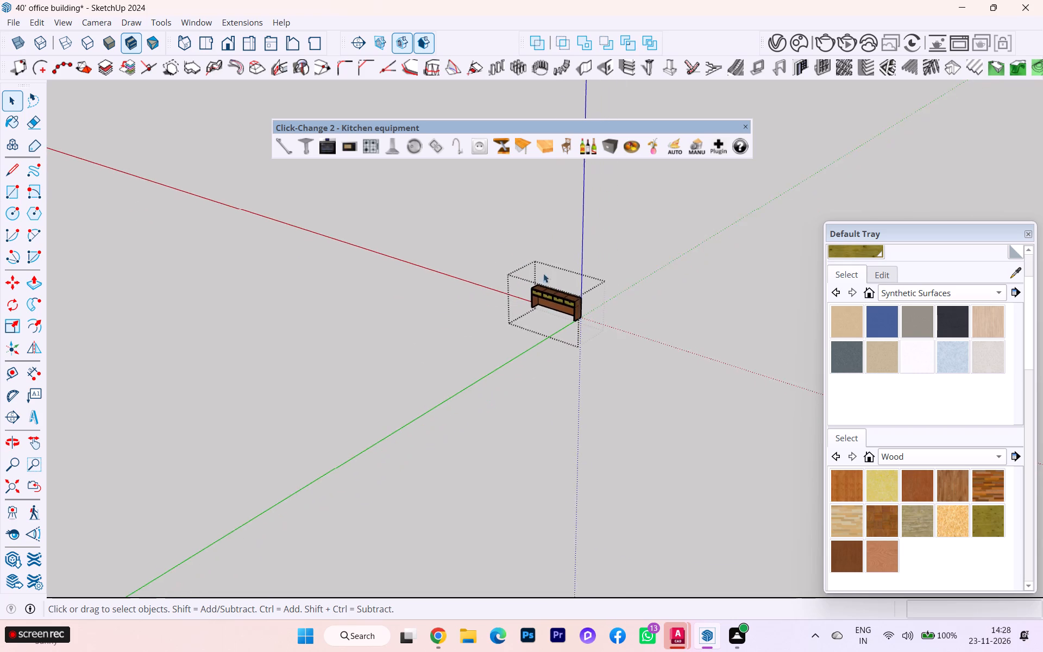
scroll(543, 273, "down", 3)
scroll(550, 283, "up", 1)
scroll(483, 257, "down", 3)
left_click(9, 485)
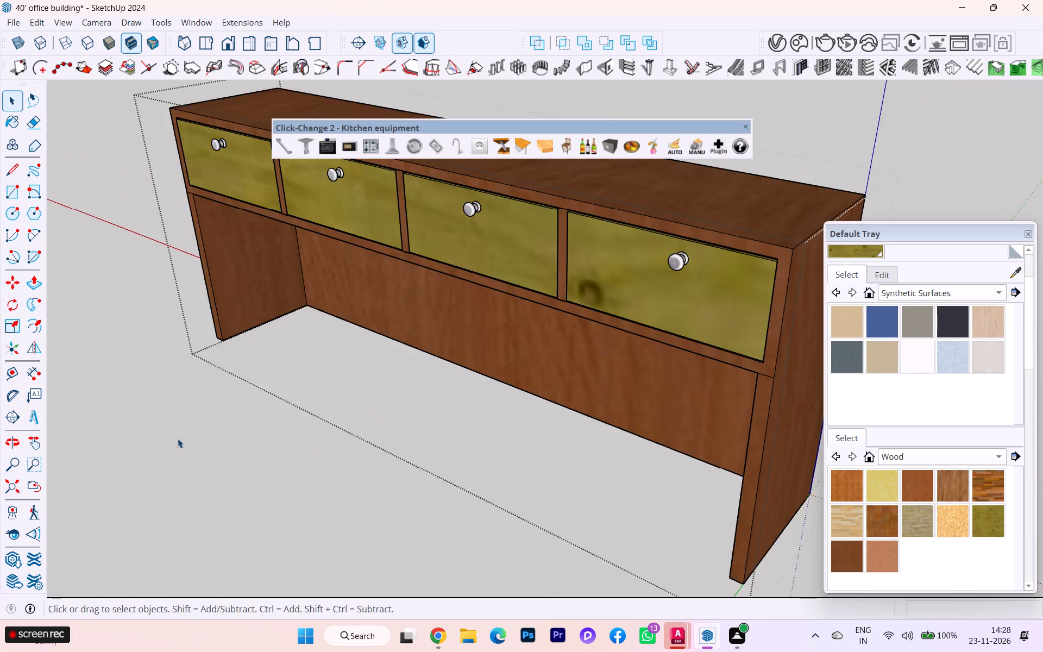
scroll(295, 401, "down", 7)
scroll(510, 281, "down", 4)
scroll(535, 278, "up", 2)
scroll(553, 277, "down", 4)
scroll(708, 285, "down", 2)
scroll(708, 285, "up", 2)
scroll(708, 285, "down", 4)
scroll(664, 279, "up", 1)
scroll(663, 279, "down", 1)
scroll(663, 279, "up", 3)
scroll(661, 279, "down", 1)
scroll(593, 293, "down", 2)
scroll(593, 293, "up", 3)
scroll(593, 293, "down", 2)
scroll(593, 293, "up", 3)
scroll(593, 293, "down", 1)
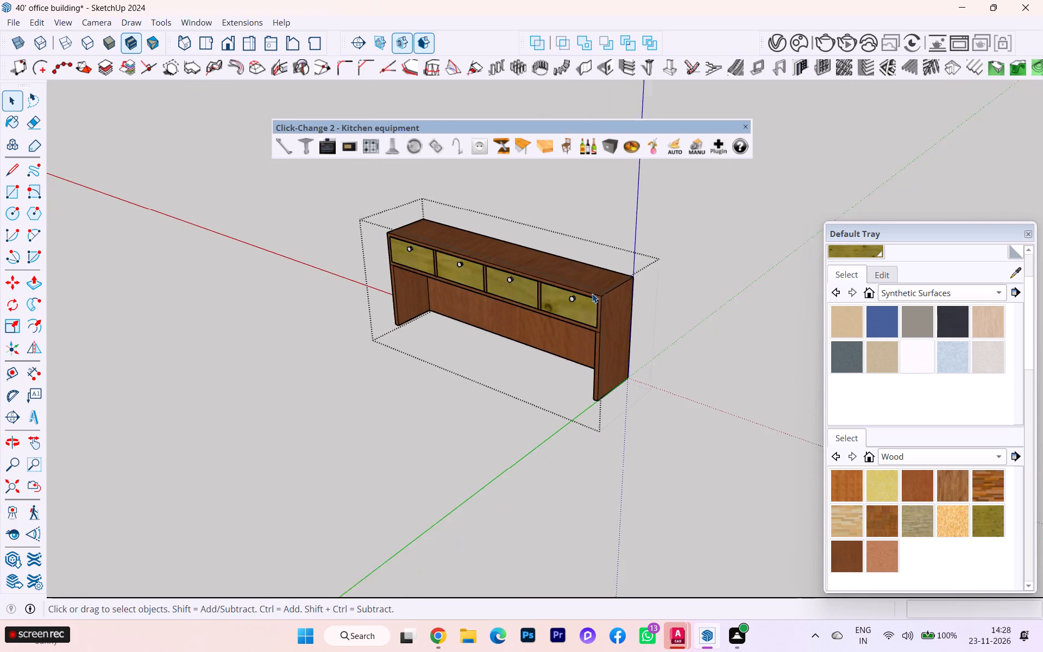
scroll(592, 293, "down", 1)
scroll(452, 275, "down", 2)
scroll(445, 278, "up", 3)
scroll(442, 279, "down", 4)
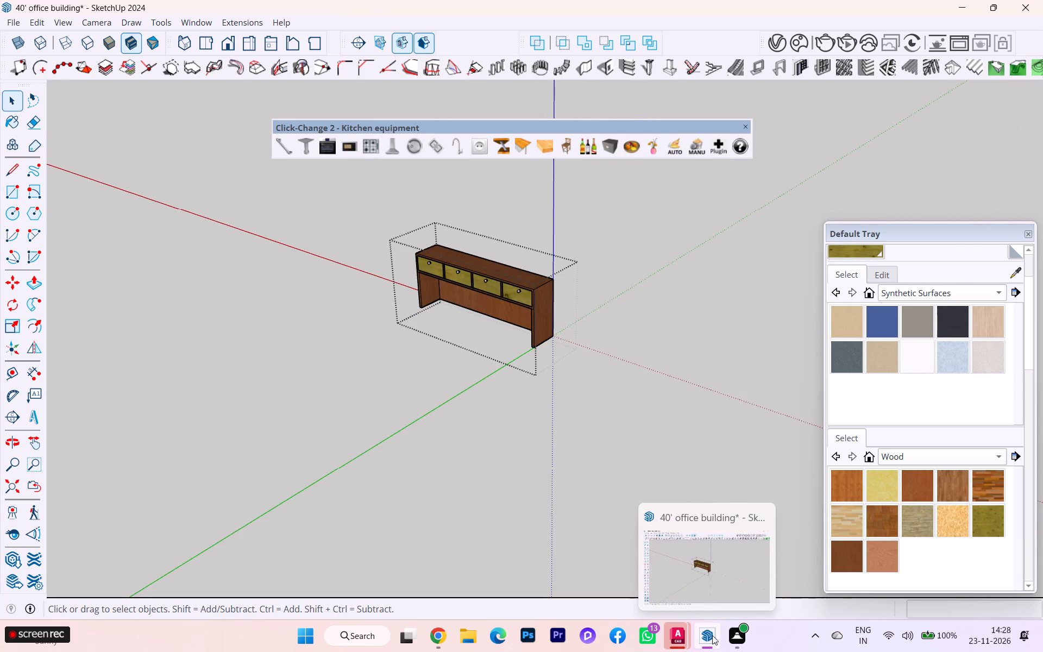
Leave the desk group's editing mode and return to the whole office model.
left_click(505, 480)
Copy the desk to the clipboard and move the original about 31' 7" into the H.R room, onto its floor-plan outline between the chairs.
scroll(422, 314, "down", 6)
scroll(470, 331, "down", 8)
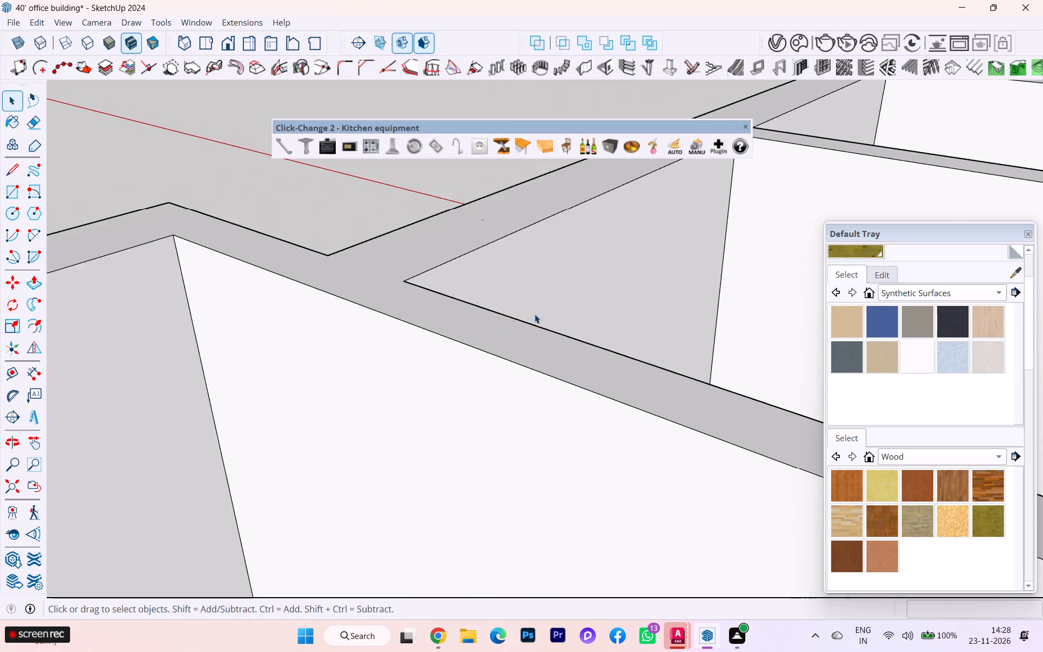
scroll(613, 306, "up", 2)
scroll(614, 306, "down", 5)
scroll(488, 360, "down", 7)
scroll(409, 344, "up", 1)
scroll(324, 316, "down", 5)
scroll(341, 325, "up", 1)
scroll(347, 328, "down", 6)
scroll(583, 351, "up", 2)
scroll(590, 353, "down", 3)
middle_click_drag(589, 378, 666, 403)
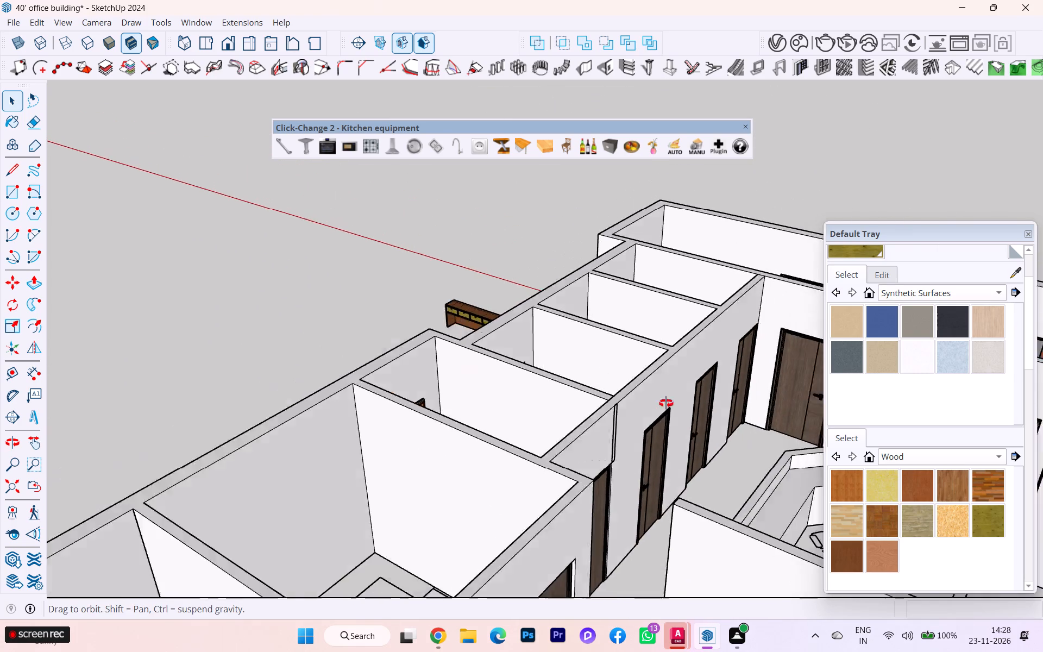
middle_click_drag(666, 403, 699, 397)
scroll(604, 373, "down", 4)
scroll(427, 282, "down", 2)
scroll(448, 296, "up", 1)
scroll(453, 301, "down", 1)
scroll(469, 316, "up", 3)
left_click(466, 333)
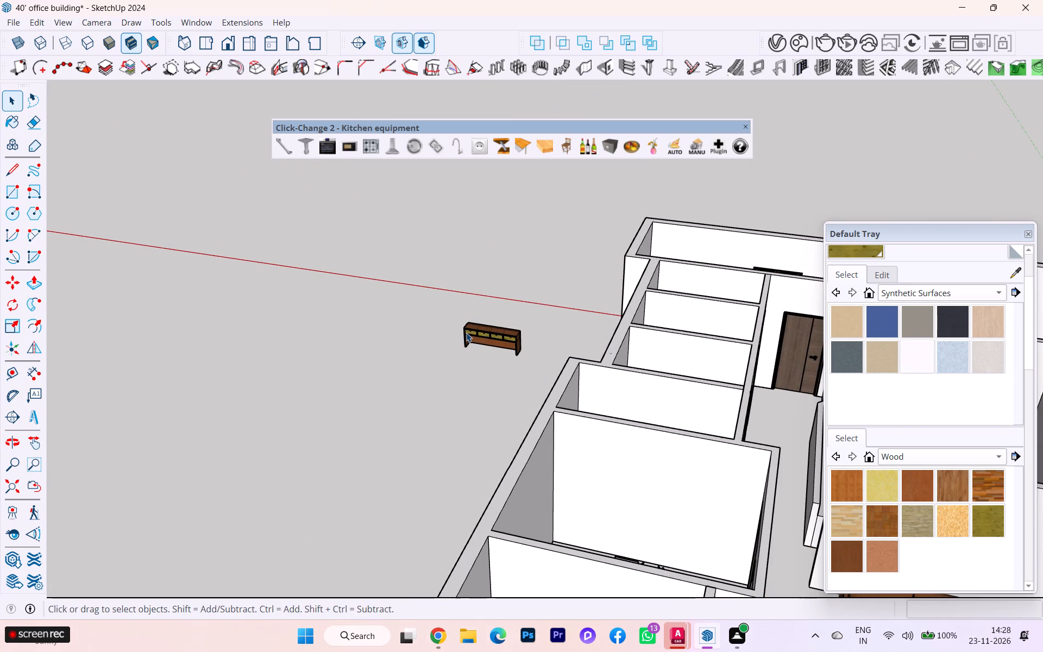
key("ctrl+c")
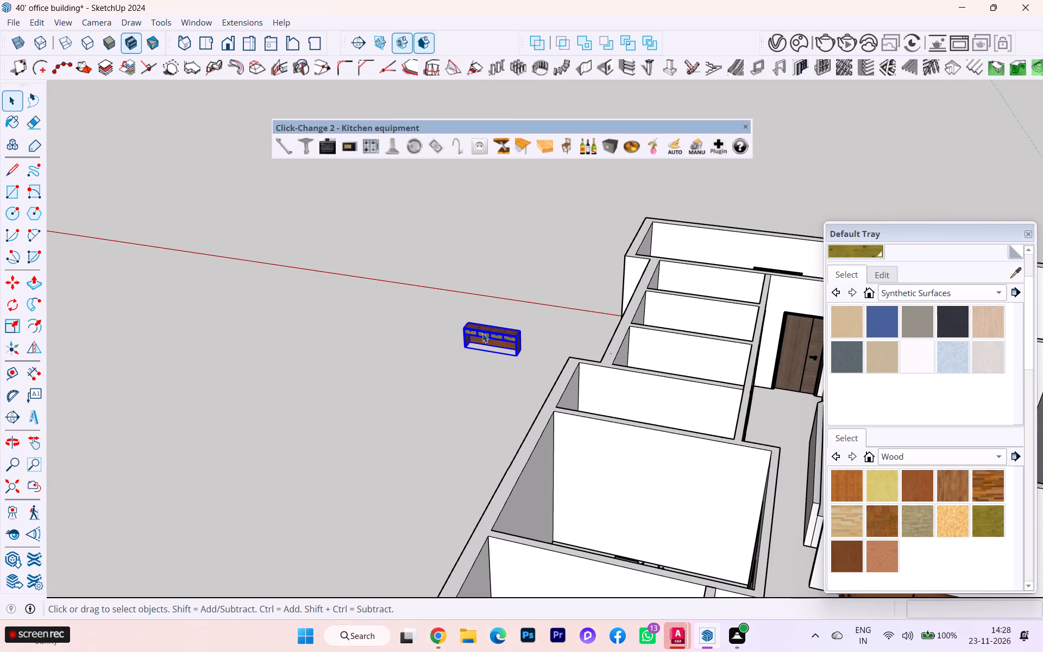
scroll(479, 337, "right", 11)
key("m")
left_click(478, 337)
scroll(367, 326, "down", 4)
scroll(354, 336, "up", 2)
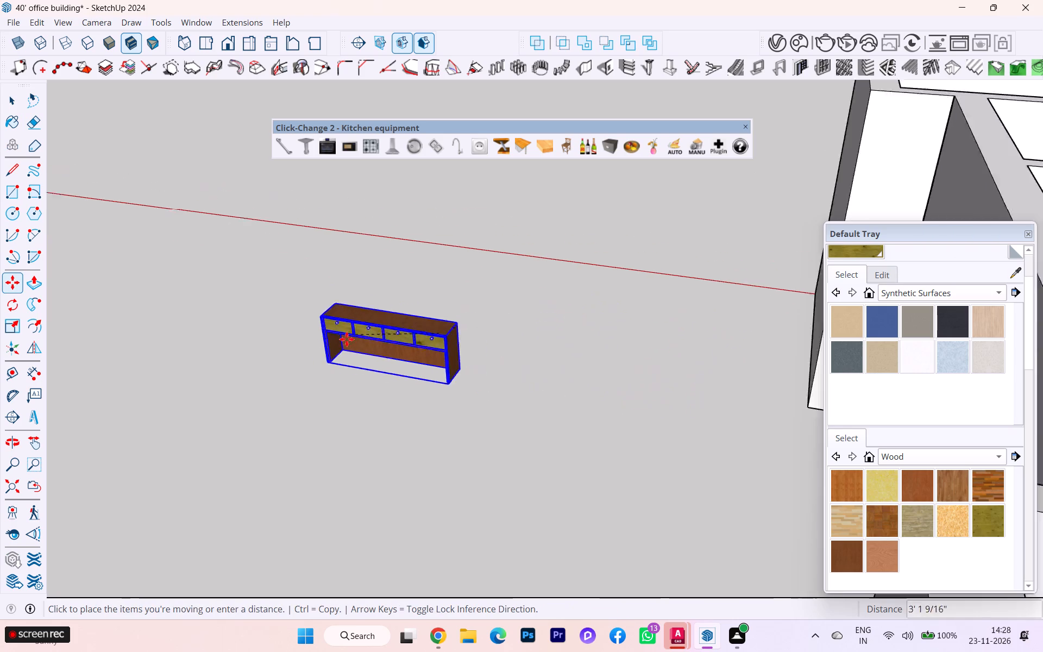
scroll(216, 338, "down", 3)
scroll(220, 331, "up", 3)
scroll(222, 330, "down", 4)
scroll(217, 336, "up", 2)
scroll(217, 336, "down", 7)
scroll(215, 337, "up", 1)
scroll(217, 334, "down", 3)
middle_click_drag(717, 334, 590, 534)
scroll(736, 372, "up", 9)
scroll(713, 386, "down", 2)
scroll(713, 386, "up", 1)
scroll(713, 387, "down", 1)
scroll(713, 387, "up", 2)
scroll(701, 374, "down", 2)
scroll(700, 372, "up", 2)
scroll(700, 372, "down", 1)
scroll(700, 372, "up", 3)
scroll(696, 366, "down", 1)
scroll(696, 366, "up", 3)
scroll(696, 366, "down", 1)
scroll(696, 366, "up", 8)
scroll(680, 357, "down", 1)
scroll(676, 360, "up", 1)
left_click(636, 348)
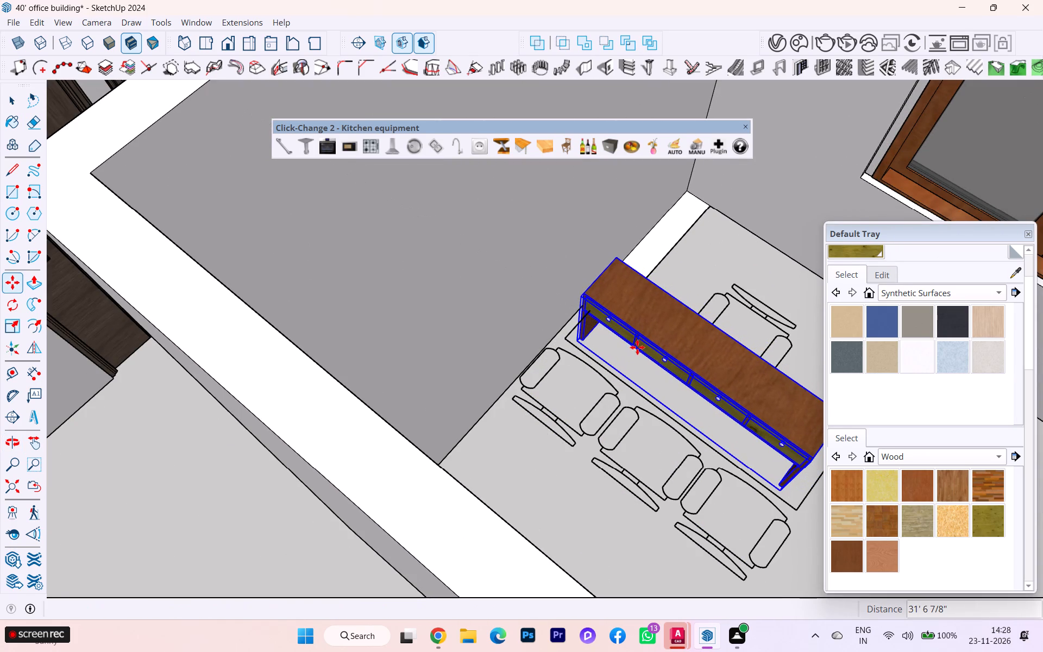
Flip the desk front to back about its green plane so the drawers face the single chair.
middle_click_drag(738, 338, 573, 300)
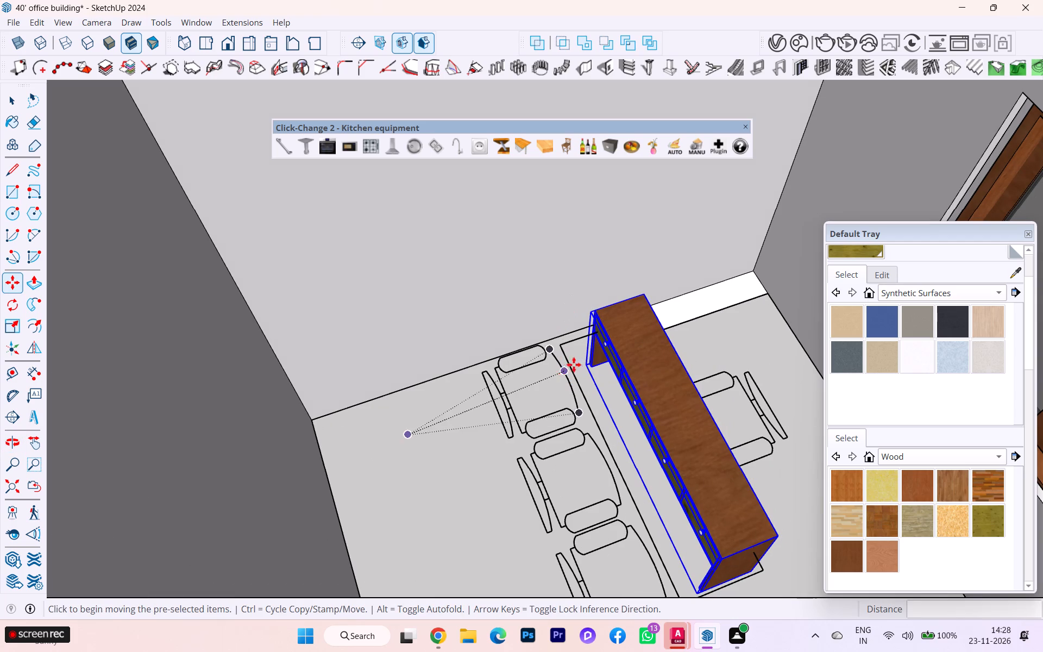
left_click(44, 353)
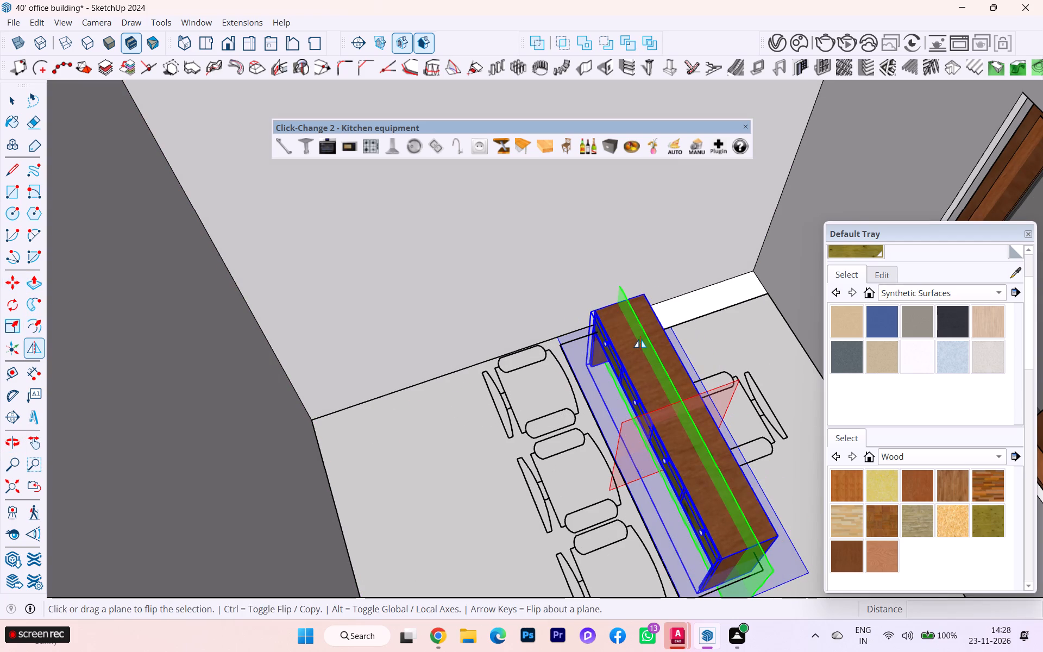
left_click(640, 339)
scroll(600, 329, "down", 1)
middle_click_drag(577, 317, 180, 337)
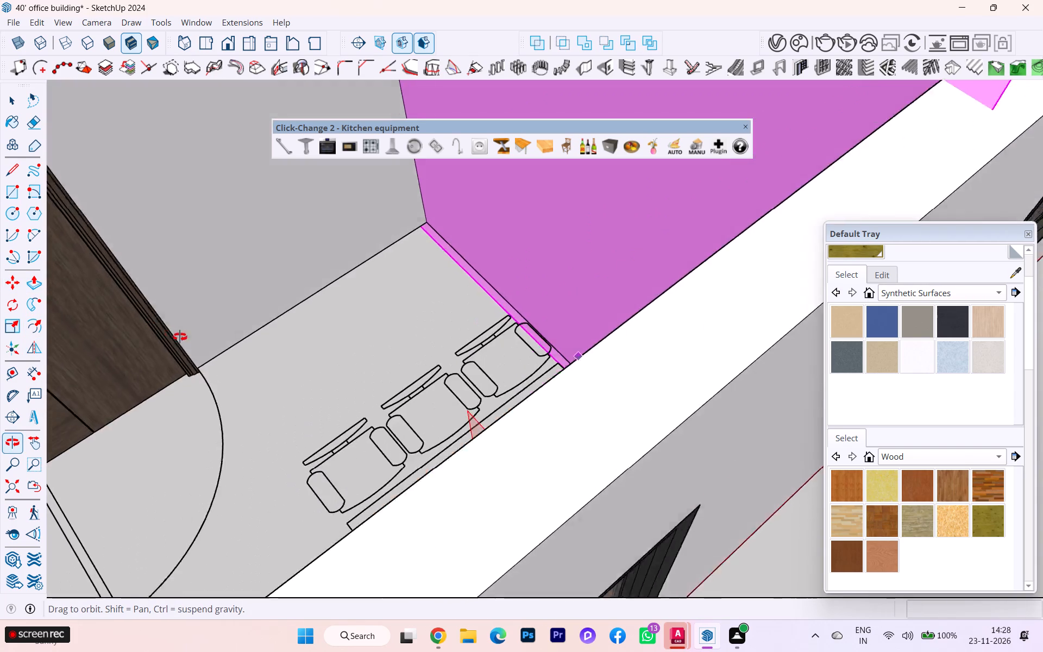
middle_click_drag(180, 337, 191, 358)
scroll(191, 358, "down", 1)
scroll(516, 575, "up", 5)
scroll(444, 494, "down", 1)
middle_click_drag(441, 500, 704, 391)
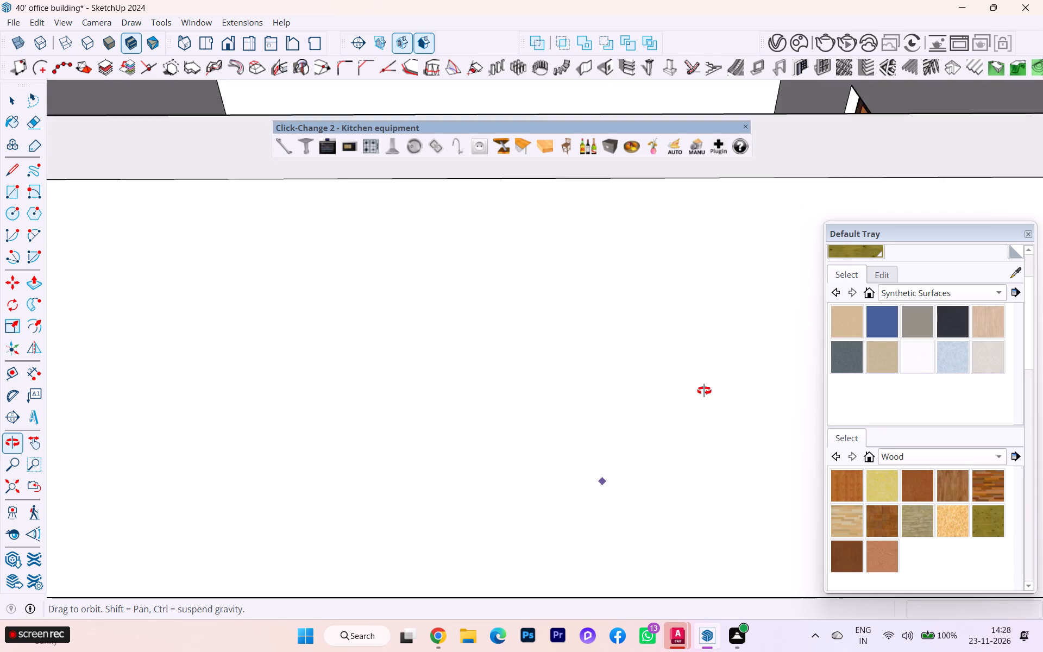
middle_click_drag(704, 391, 691, 451)
scroll(647, 535, "up", 4)
scroll(601, 529, "down", 1)
middle_click_drag(600, 529, 564, 459)
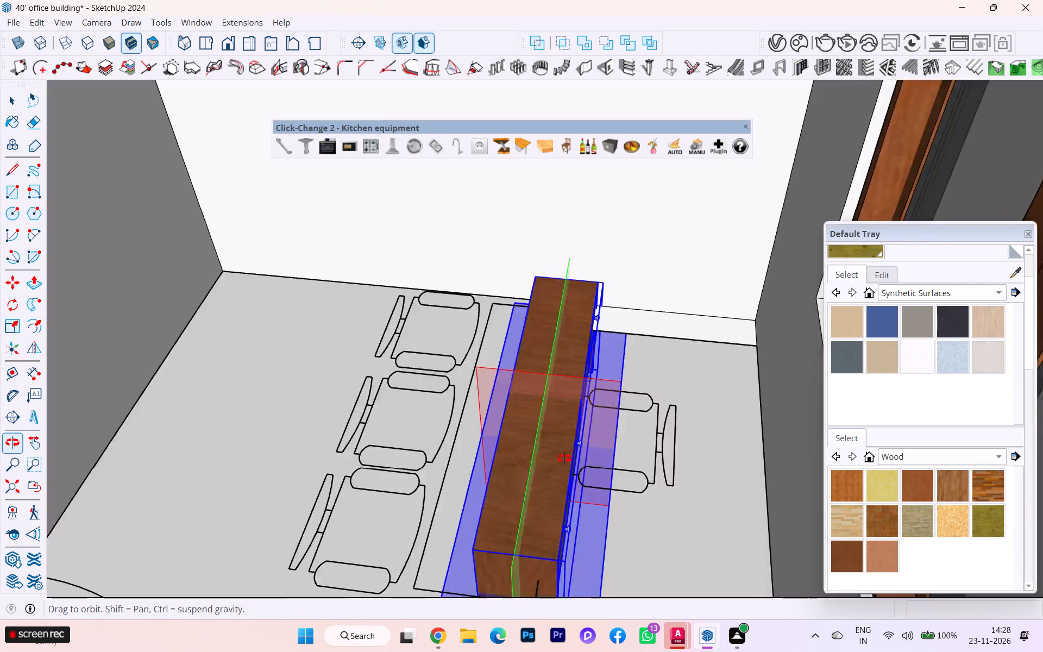
middle_click_drag(564, 459, 838, 472)
scroll(536, 417, "down", 1)
middle_click_drag(542, 436, 637, 490)
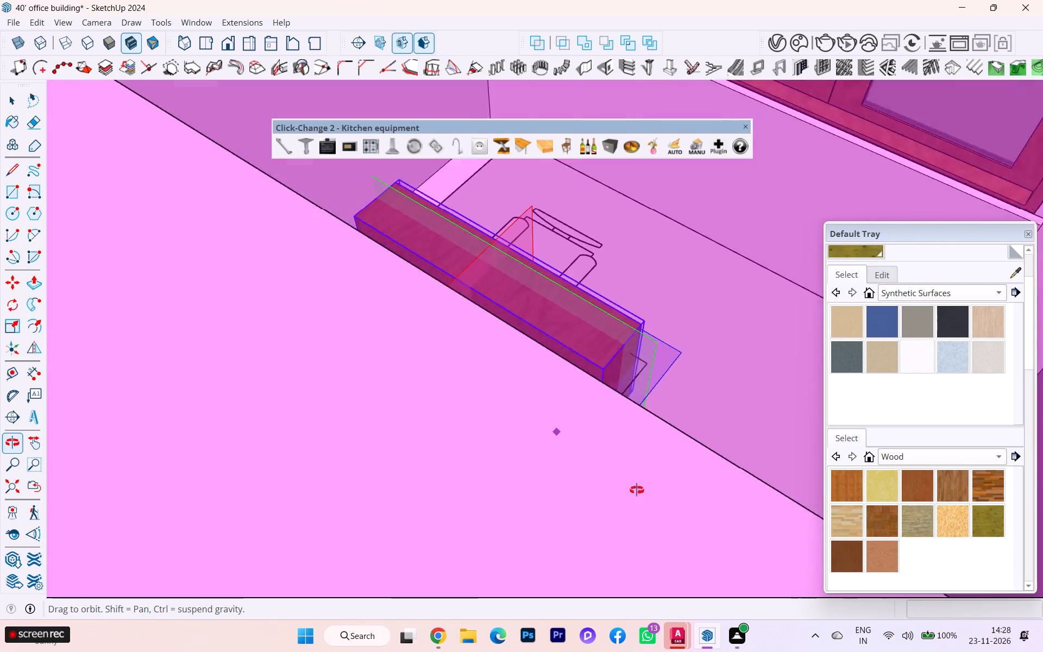
middle_click_drag(637, 490, 672, 504)
scroll(485, 415, "down", 3)
scroll(313, 399, "down", 2)
scroll(341, 417, "up", 1)
scroll(341, 416, "down", 3)
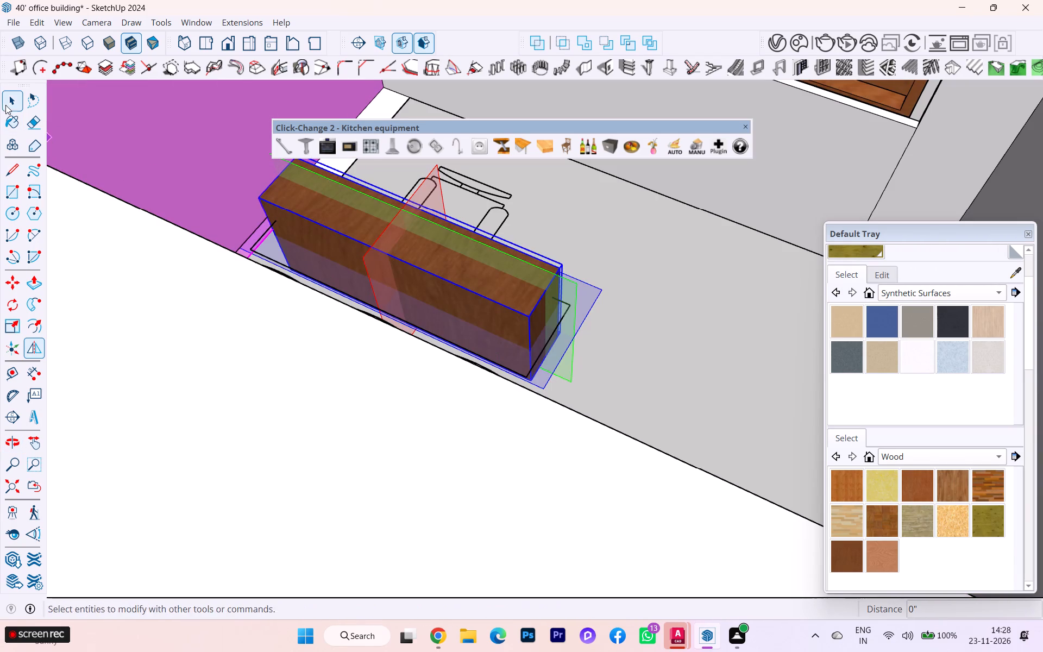
left_click(5, 105)
Examine how the flipped desk sits against its floor-plan outline and the row of three chairs.
scroll(139, 158, "down", 4)
scroll(178, 197, "up", 1)
scroll(225, 281, "up", 5)
scroll(238, 296, "down", 3)
scroll(239, 298, "up", 2)
scroll(243, 302, "down", 1)
scroll(294, 286, "down", 1)
scroll(292, 286, "up", 1)
scroll(291, 286, "down", 1)
scroll(288, 286, "up", 1)
scroll(280, 287, "down", 4)
scroll(334, 296, "up", 2)
middle_click_drag(445, 298, 257, 342)
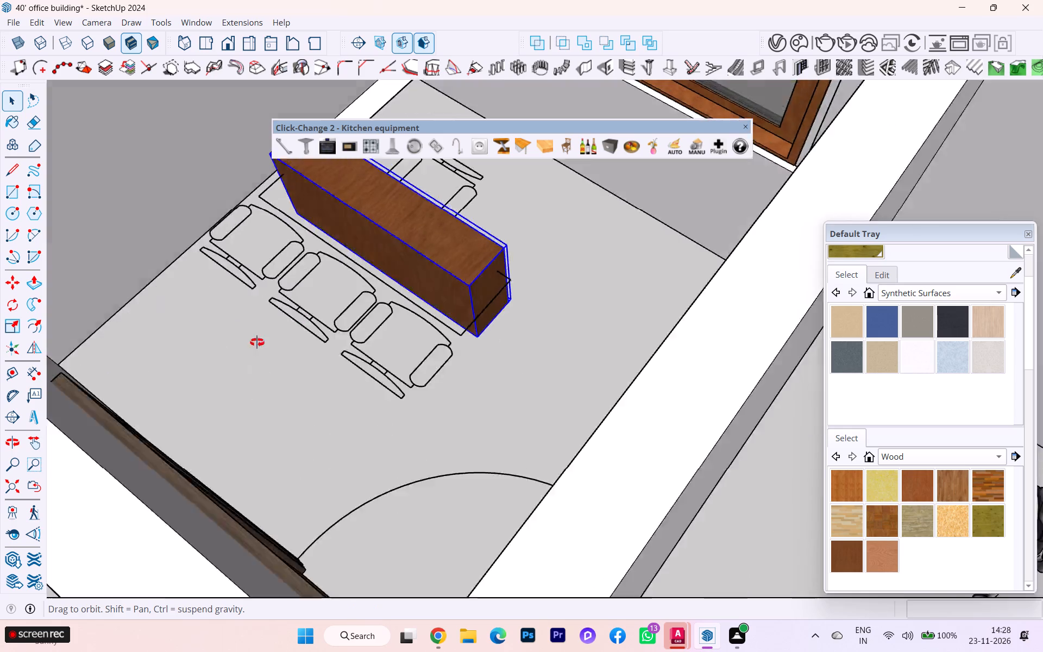
middle_click_drag(257, 342, 380, 356)
scroll(453, 326, "up", 1)
scroll(456, 319, "down", 2)
scroll(456, 319, "up", 2)
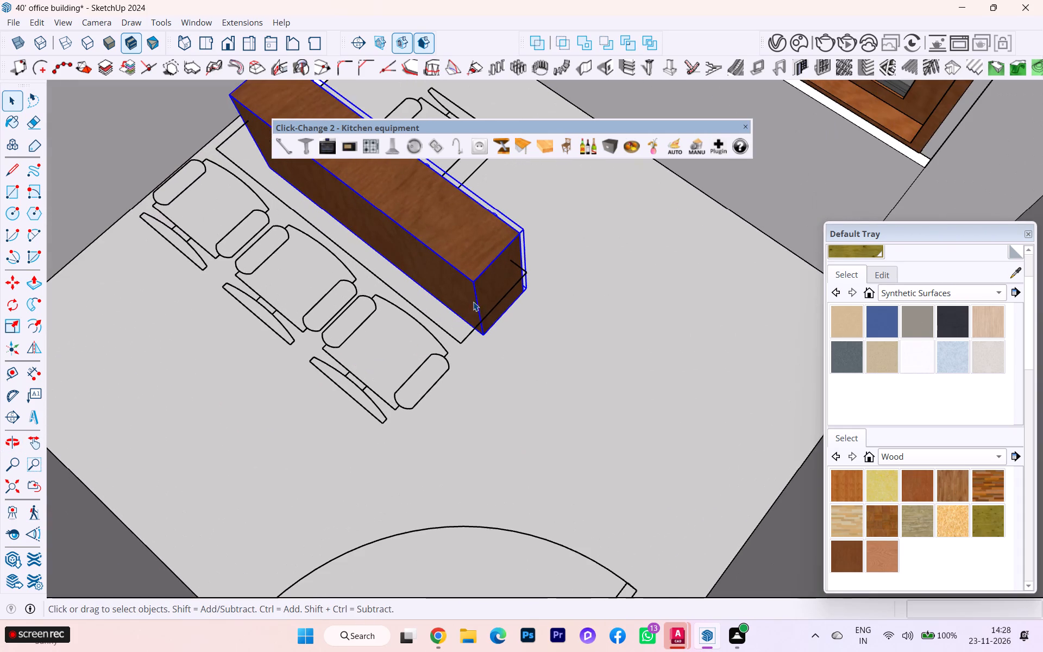
Move the desk so its bottom corner meets the floor-plan outline's corner beside the row of three chairs.
left_click(474, 293)
key("m")
scroll(508, 339, "up", 1)
scroll(508, 339, "down", 1)
scroll(508, 340, "up", 2)
left_click(483, 335)
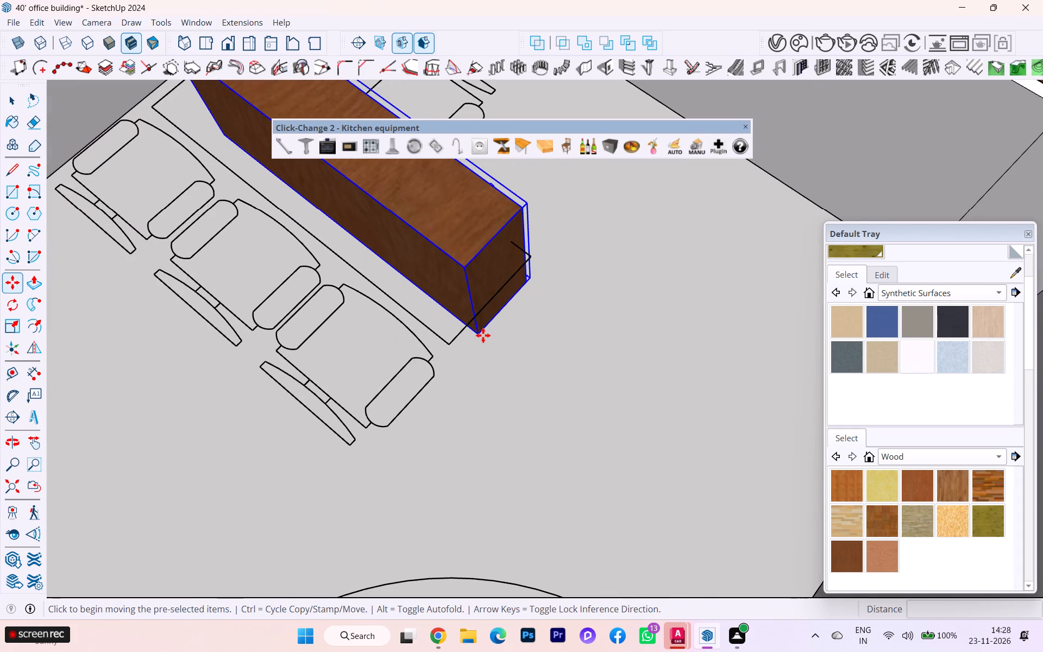
left_click(451, 344)
Open the desk body for editing and extend the near leg's drawer-side face to the edge of the floor-plan outline.
scroll(517, 294, "down", 1)
middle_click_drag(503, 299, 84, 313)
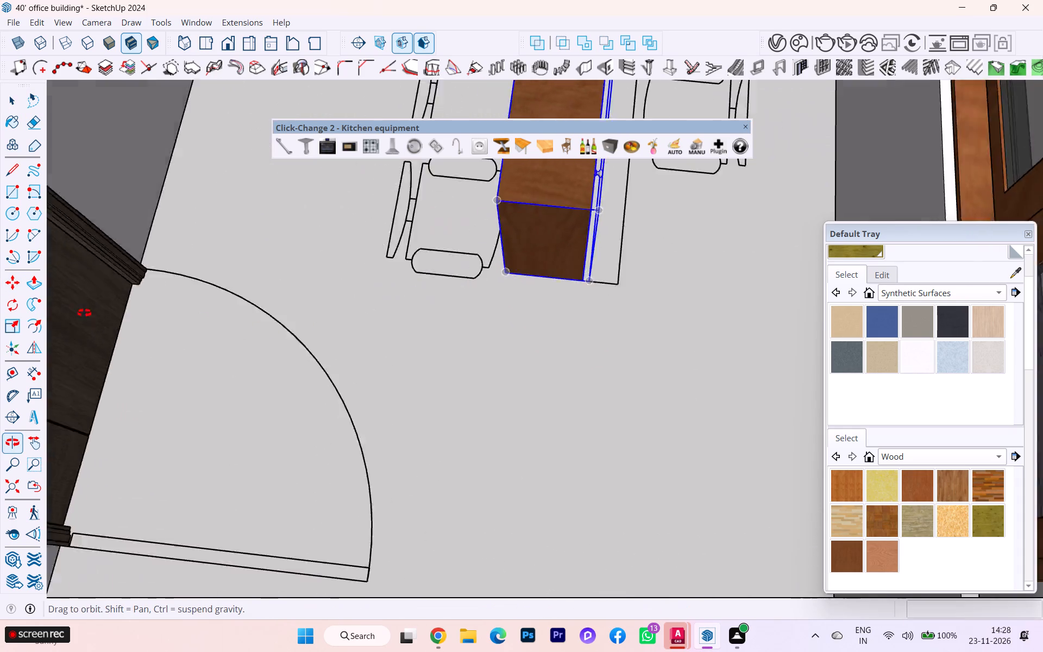
middle_click_drag(84, 313, 17, 299)
scroll(657, 264, "down", 1)
middle_click_drag(657, 263, 485, 297)
scroll(677, 289, "up", 1)
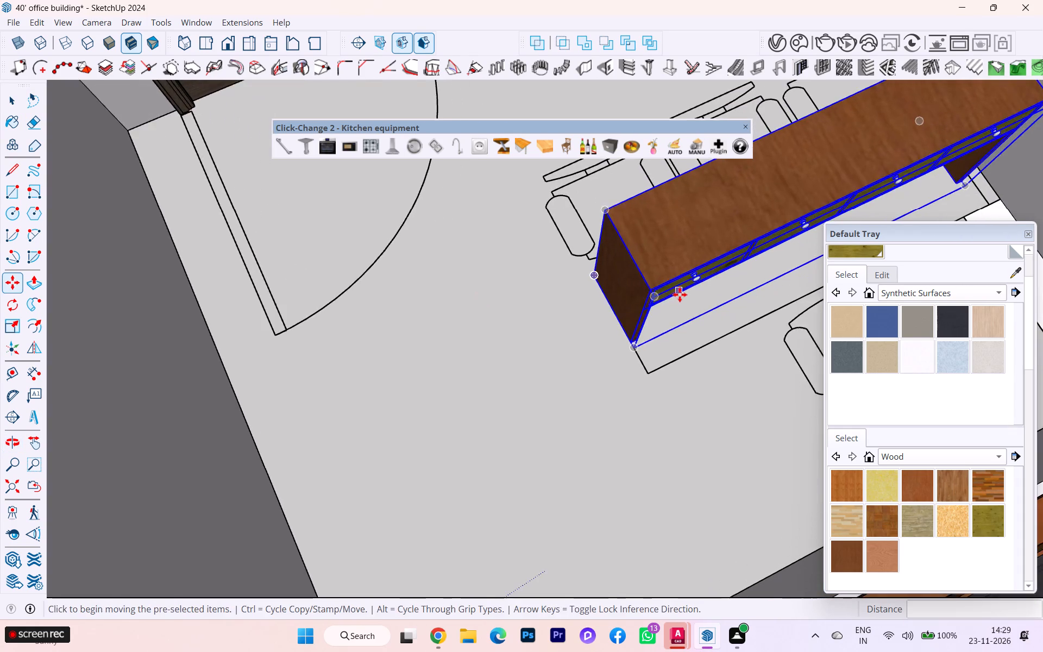
scroll(676, 297, "down", 2)
middle_click_drag(669, 296, 553, 276)
scroll(703, 337, "up", 1)
scroll(705, 339, "down", 1)
scroll(705, 340, "up", 3)
scroll(773, 379, "up", 7)
scroll(776, 380, "down", 1)
scroll(776, 380, "up", 1)
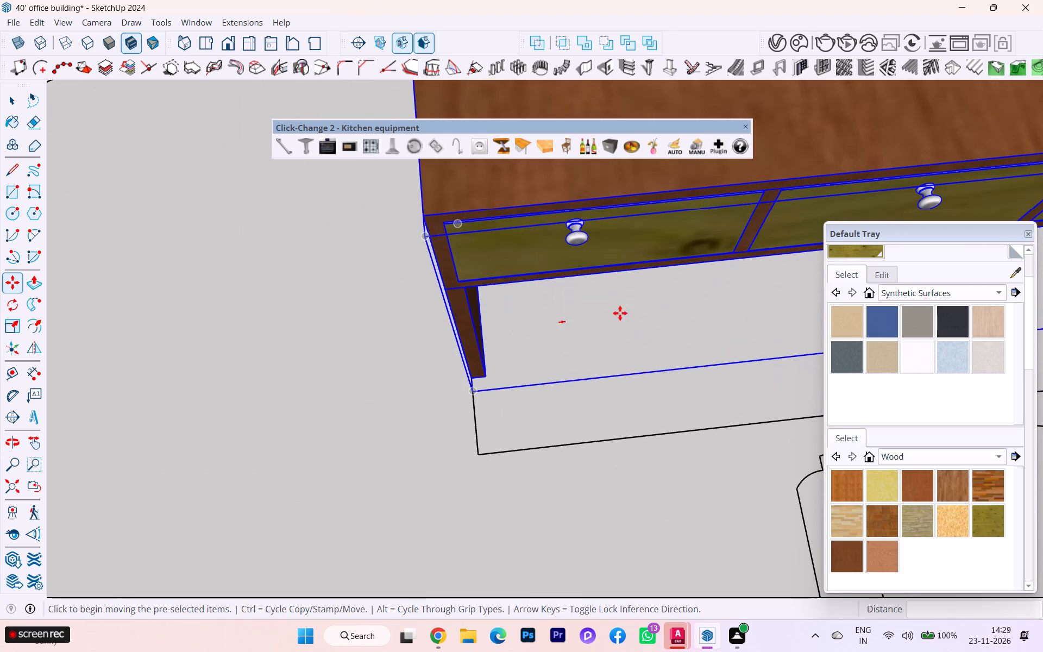
middle_click_drag(455, 252, 617, 228)
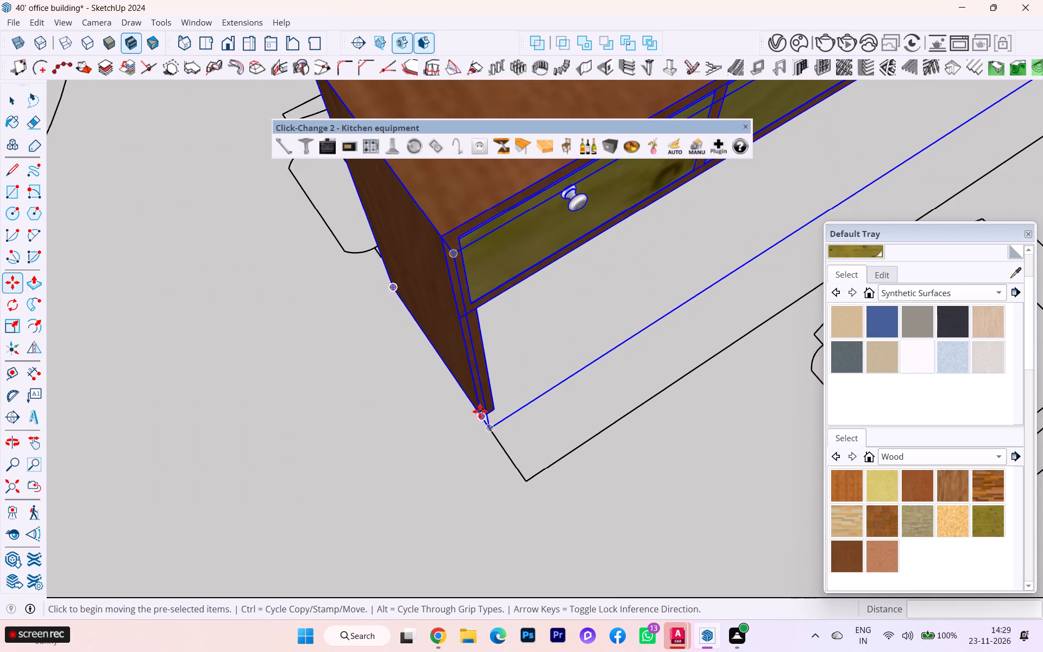
left_click(0, 109)
left_click(15, 104)
double_click(481, 347)
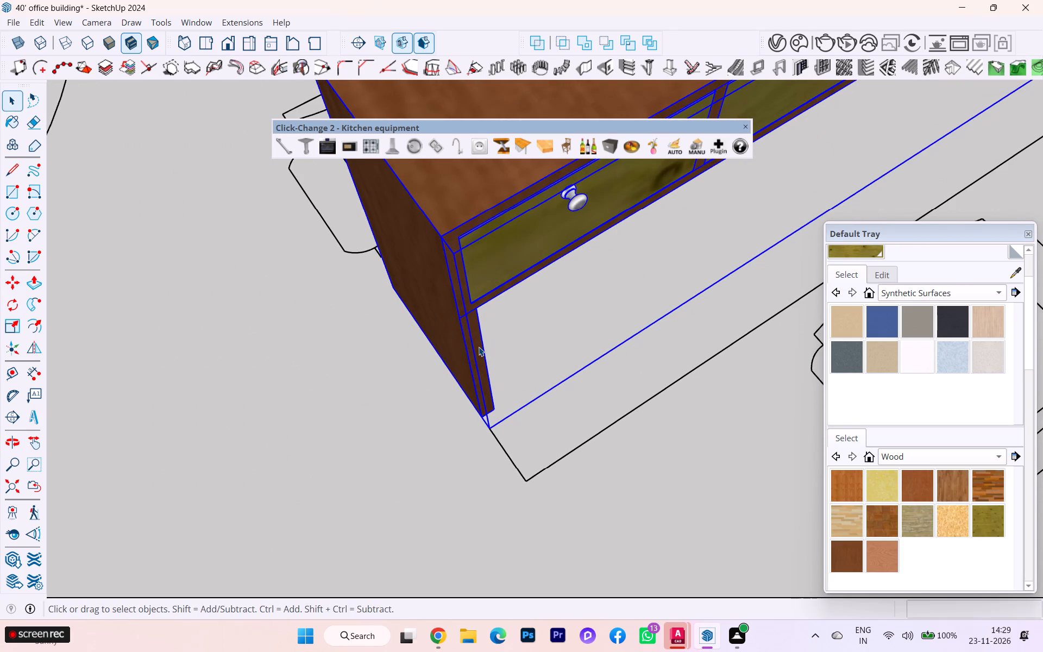
double_click(476, 346)
left_click(476, 346)
triple_click(476, 346)
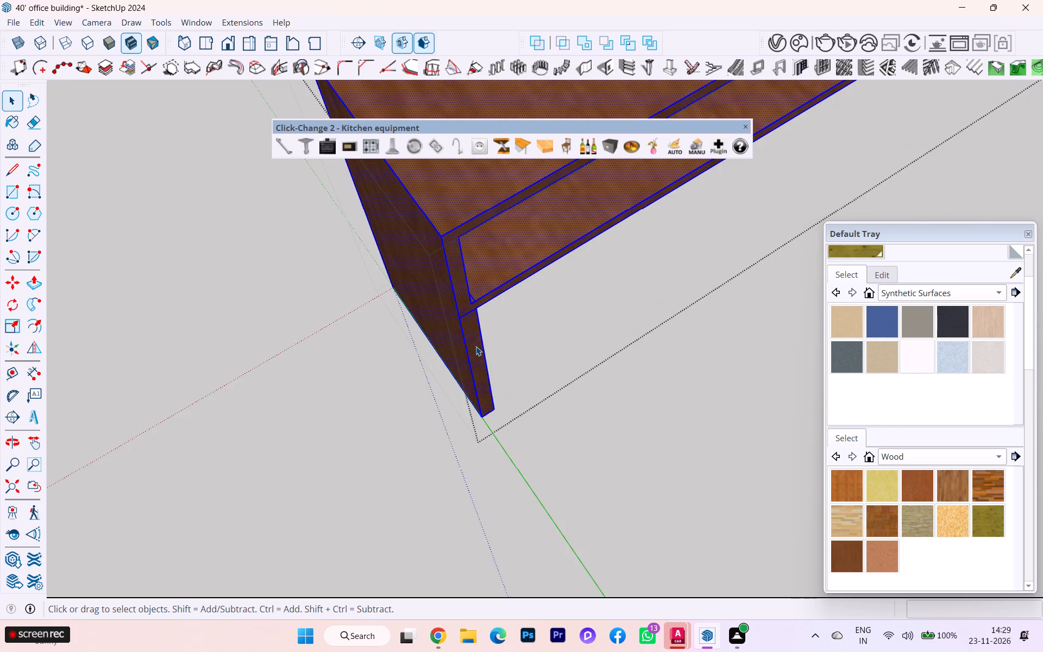
key("p")
left_click(476, 346)
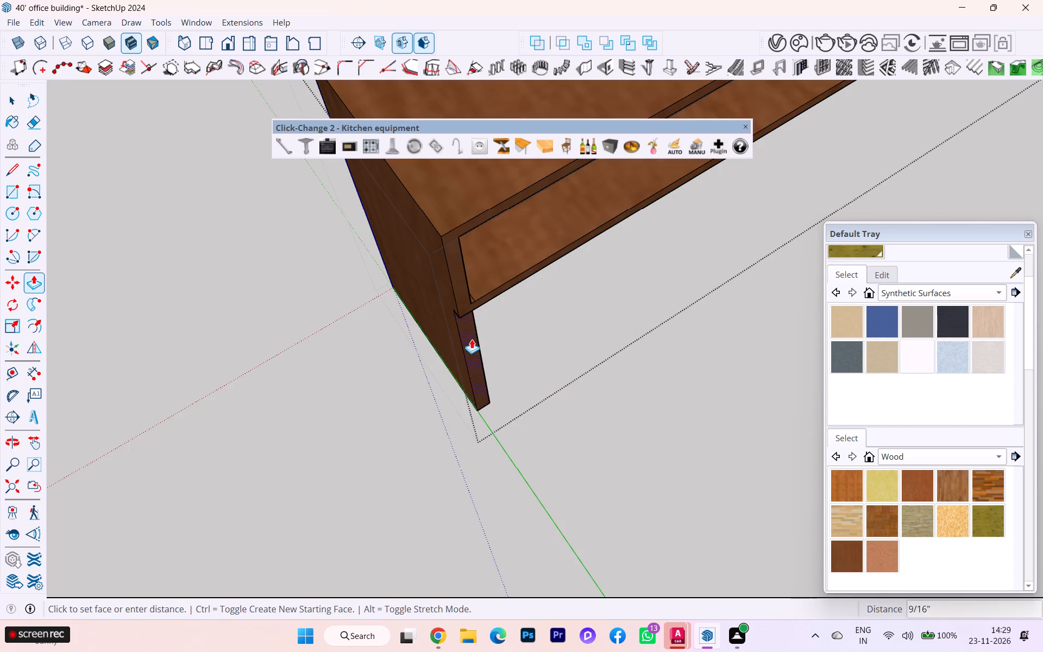
key("h")
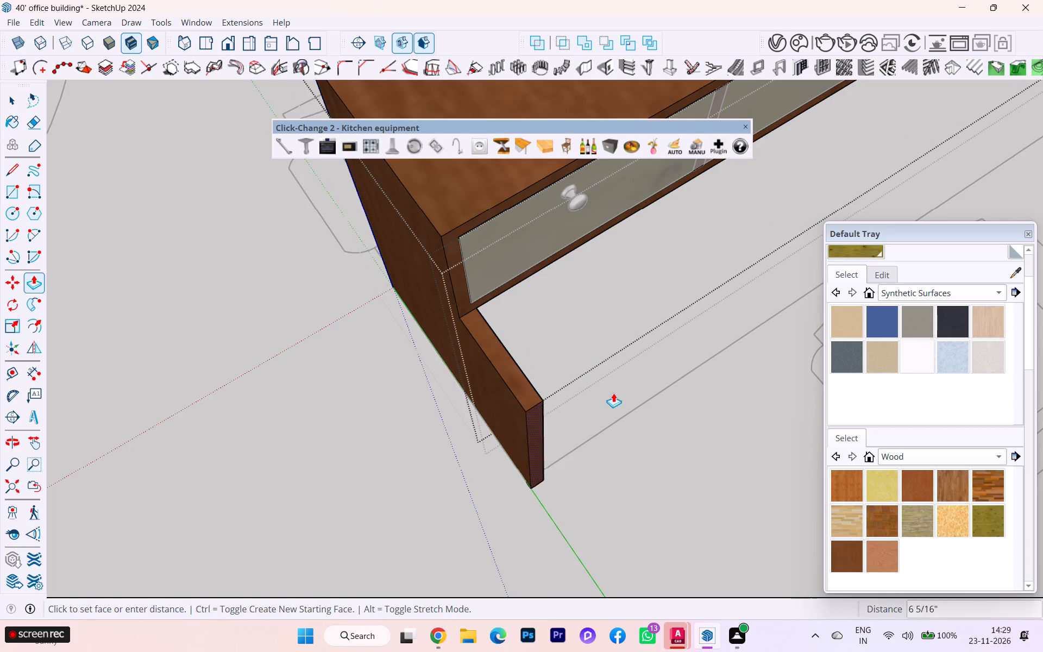
left_click(622, 412)
Pull the desk's front frame face about 5 7/16" forward, flush with the extended leg.
left_click(455, 268)
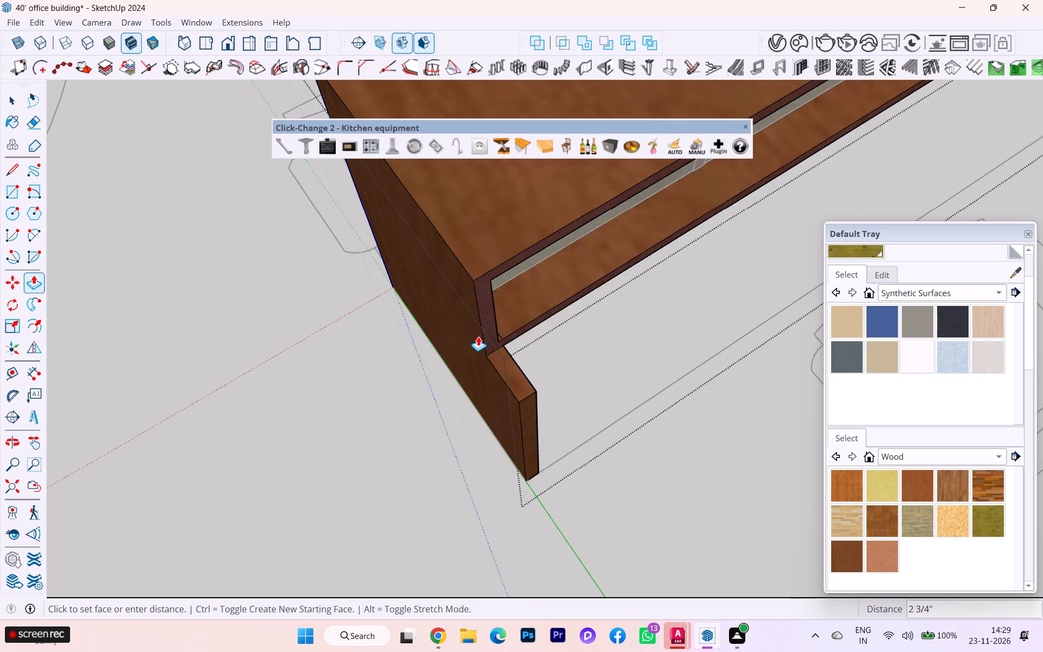
left_click(597, 434)
Examine the deepened desk body, its front opening and leg from several angles.
scroll(488, 337, "down", 3)
scroll(492, 341, "up", 1)
scroll(536, 343, "down", 5)
scroll(510, 330, "up", 3)
scroll(507, 328, "down", 2)
middle_click_drag(493, 325, 527, 256)
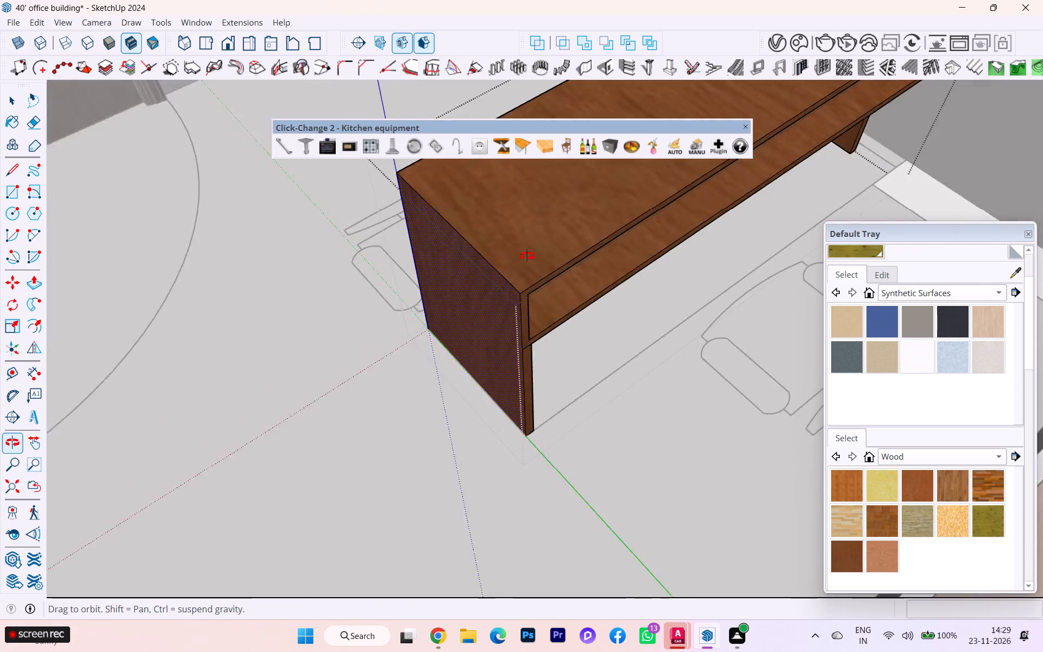
middle_click_drag(527, 256, 489, 173)
scroll(616, 249, "up", 5)
scroll(610, 248, "down", 1)
scroll(610, 247, "up", 2)
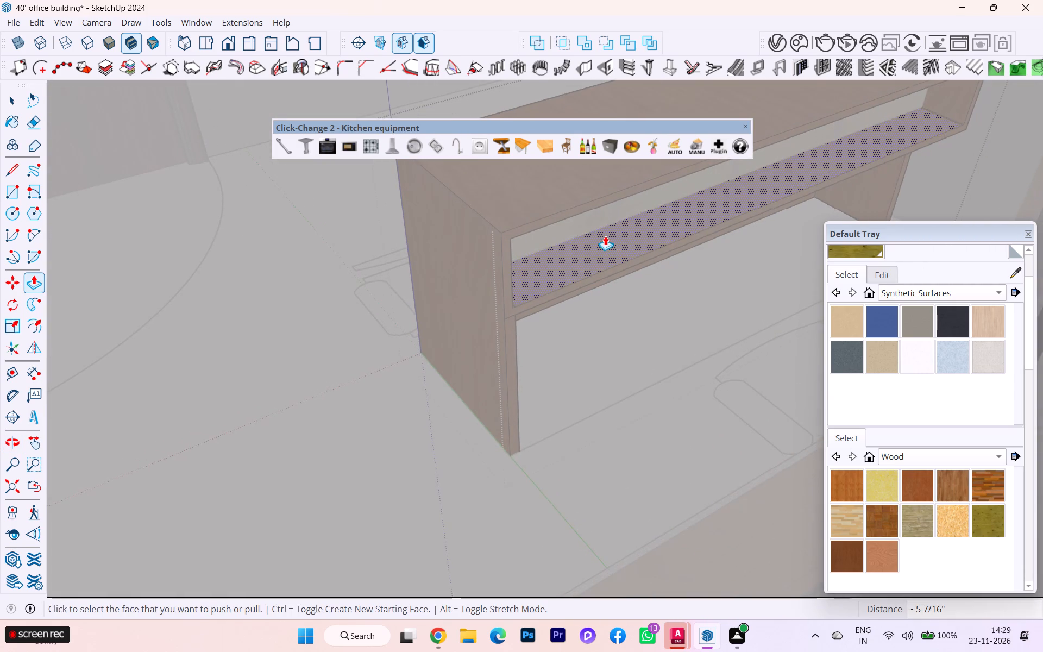
scroll(605, 236, "up", 2)
scroll(608, 236, "down", 2)
scroll(608, 236, "up", 1)
middle_click_drag(598, 233, 510, 156)
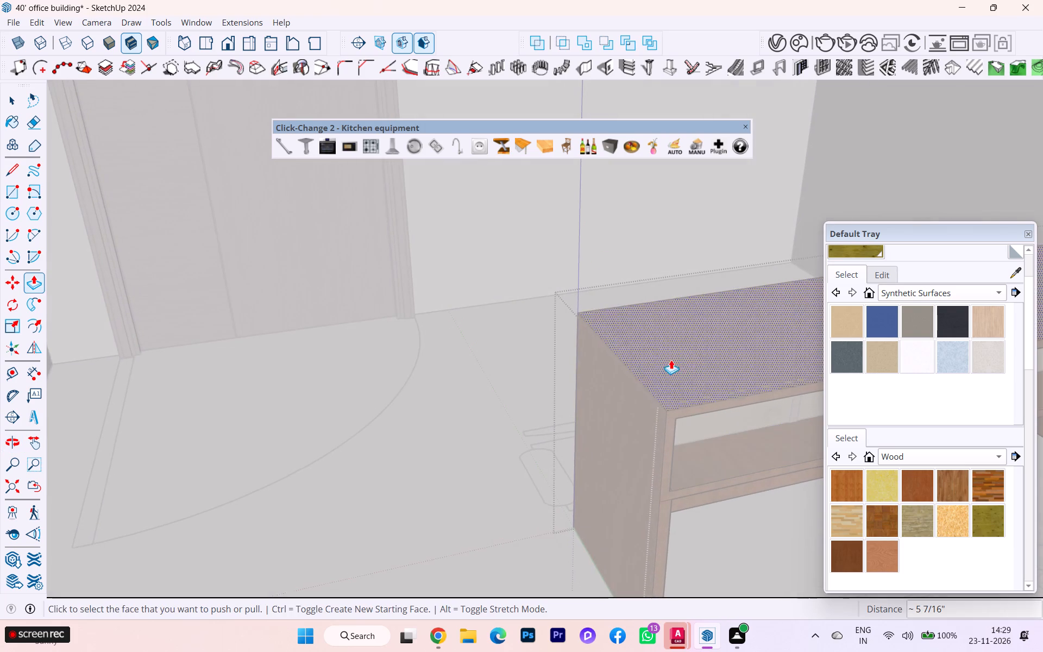
scroll(671, 360, "down", 2)
Leave the desk body's nested editing modes and return to the whole office model.
left_click(0, 102)
left_click(14, 99)
left_click(306, 340)
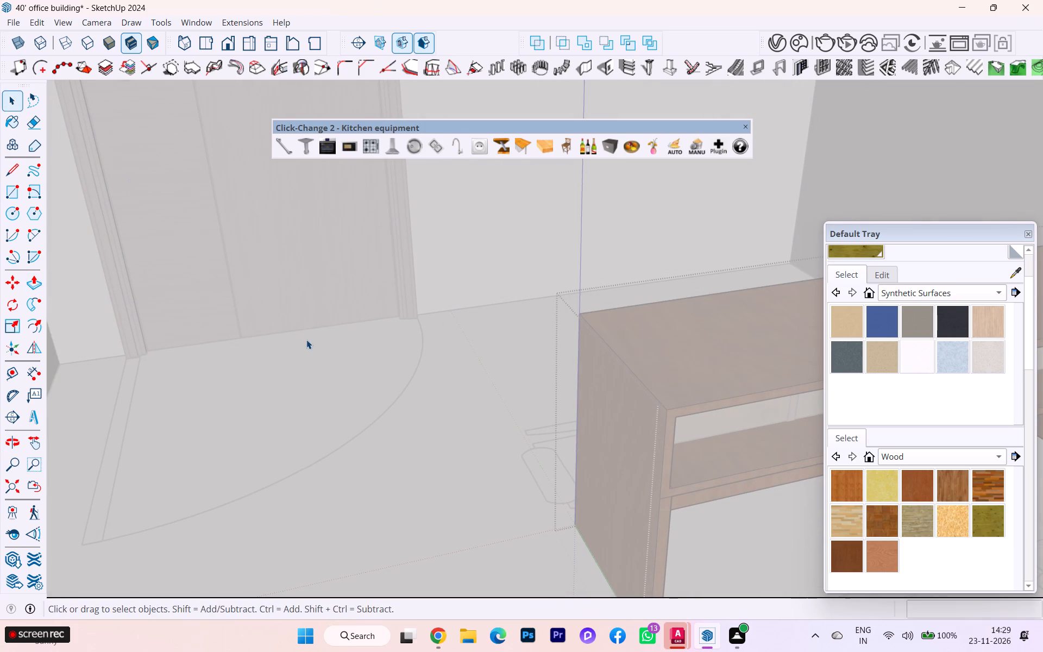
scroll(404, 386, "down", 1)
left_click(393, 405)
left_click(540, 444)
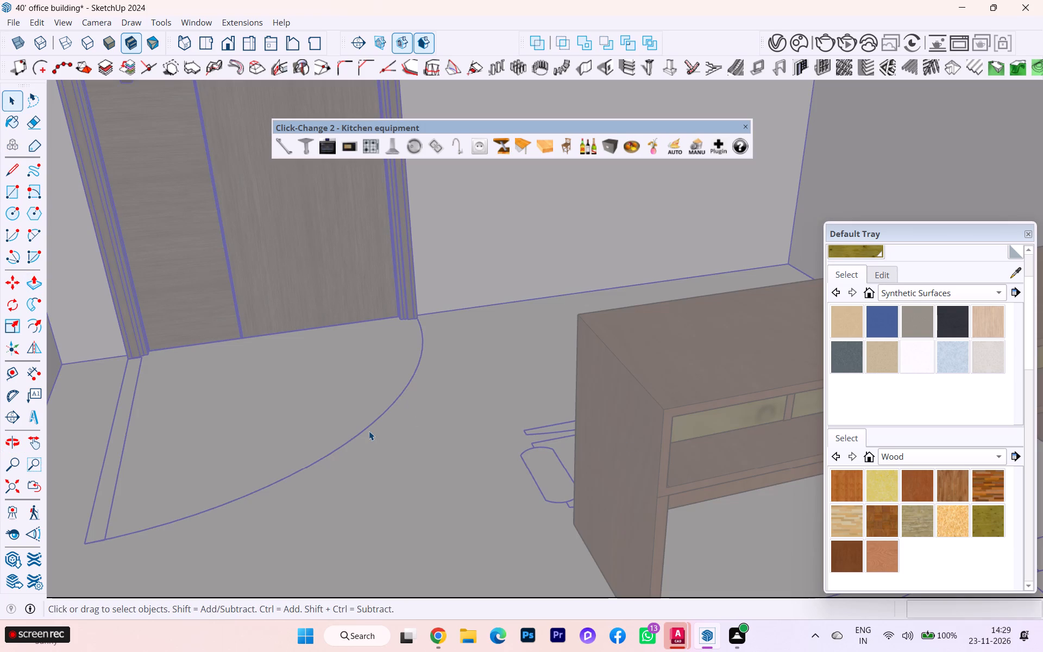
left_click(369, 431)
Examine the deepened desk in the H.R room, checking the drawer fronts inside the opening and the surrounding chair outlines.
scroll(527, 453, "down", 1)
middle_click_drag(542, 456, 634, 455)
scroll(472, 468, "down", 4)
scroll(421, 467, "down", 3)
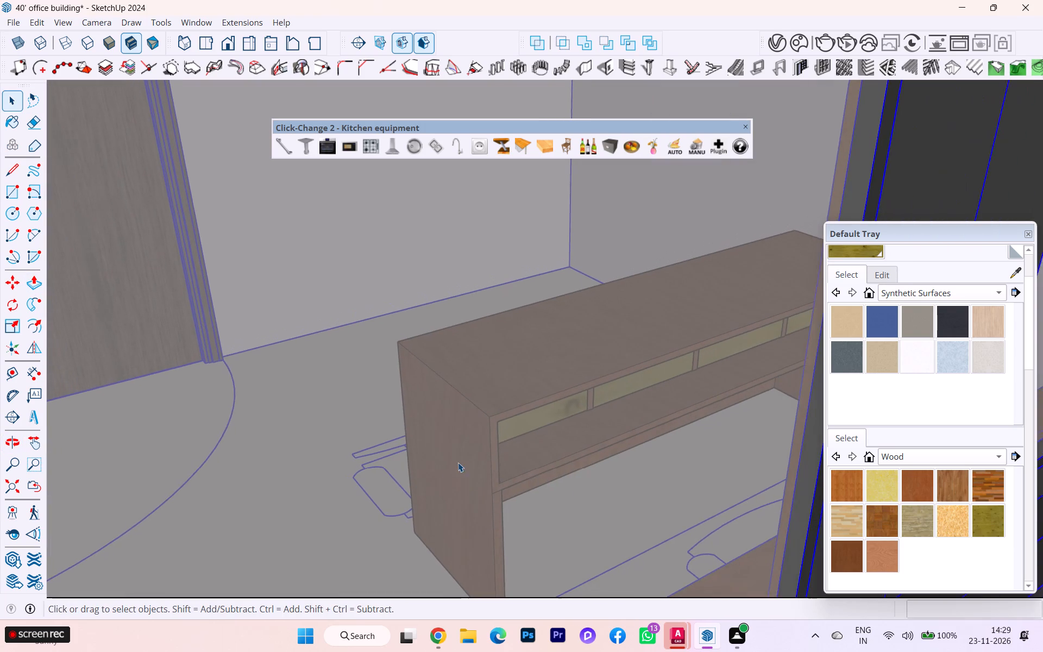
scroll(458, 462, "down", 2)
scroll(326, 469, "down", 2)
scroll(336, 471, "up", 3)
scroll(344, 473, "down", 2)
middle_click_drag(442, 499, 587, 588)
scroll(714, 537, "down", 10)
scroll(674, 493, "up", 3)
scroll(674, 493, "down", 1)
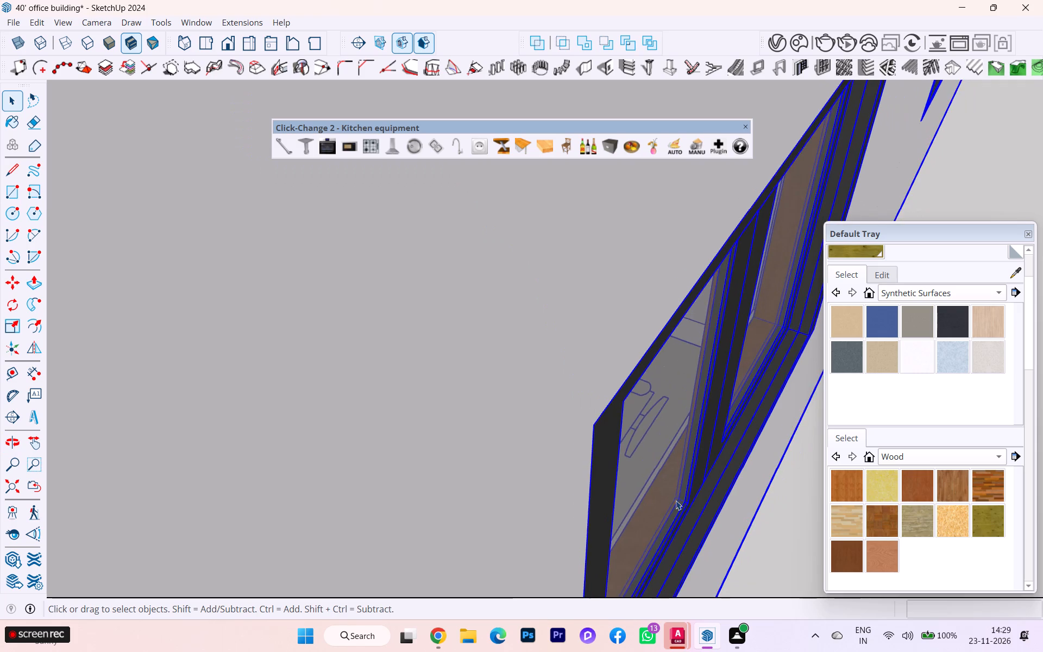
scroll(676, 500, "down", 2)
scroll(703, 517, "up", 1)
scroll(711, 529, "down", 1)
scroll(711, 529, "up", 1)
scroll(711, 529, "down", 7)
scroll(720, 531, "up", 1)
scroll(720, 532, "down", 2)
middle_click_drag(721, 534, 662, 602)
scroll(585, 486, "up", 4)
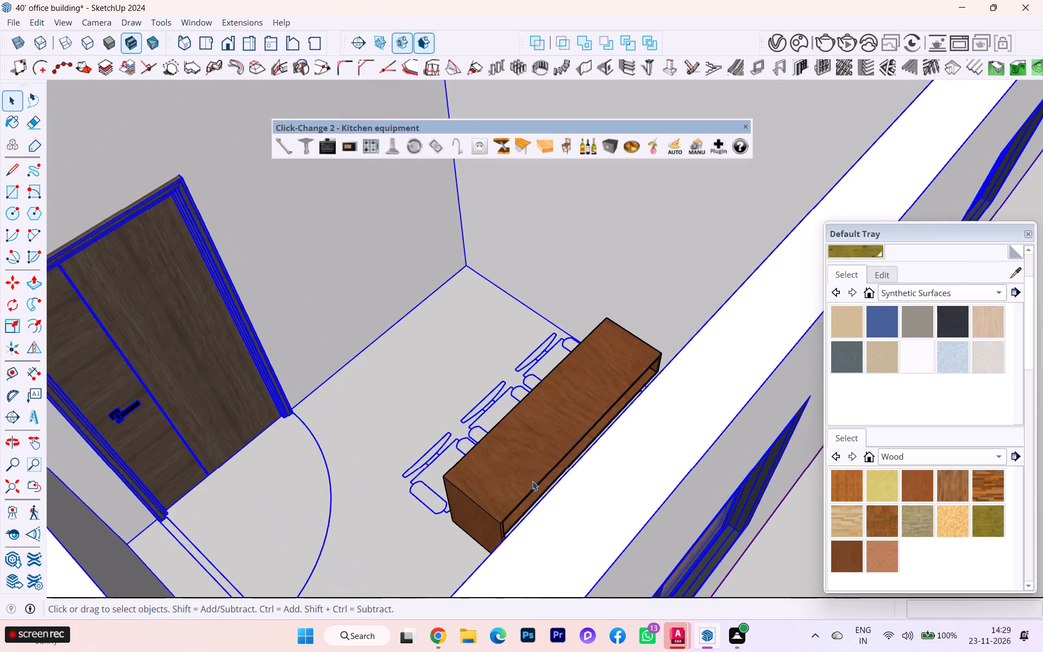
scroll(532, 481, "up", 2)
scroll(507, 460, "down", 1)
scroll(507, 460, "up", 7)
scroll(513, 471, "down", 1)
scroll(536, 506, "up", 2)
scroll(579, 547, "down", 3)
middle_click_drag(592, 550, 675, 554)
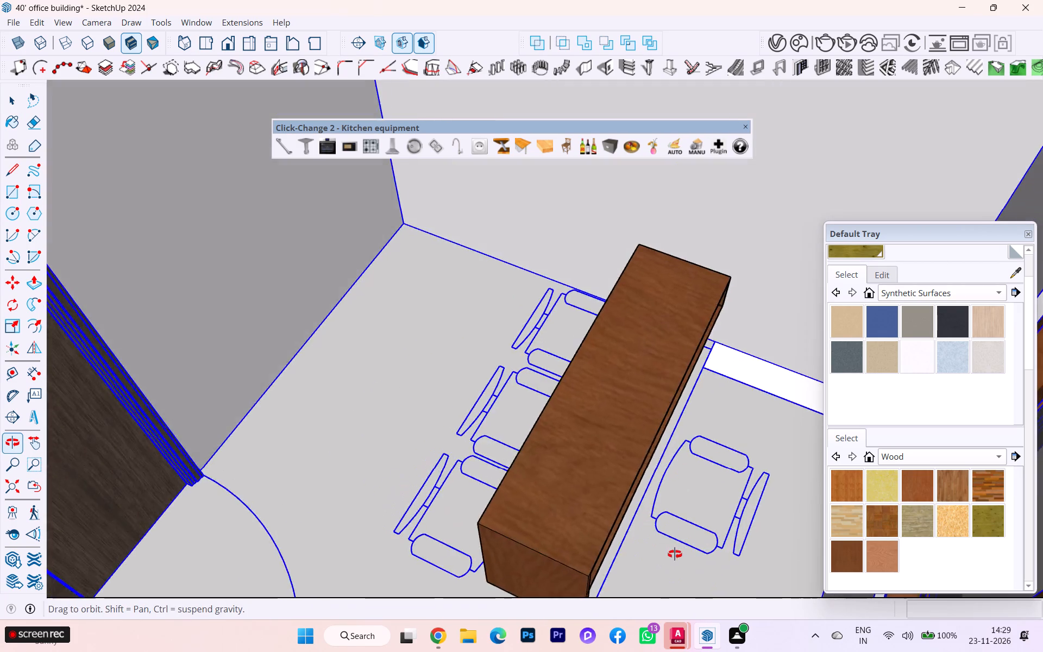
middle_click_drag(675, 554, 662, 548)
scroll(661, 547, "up", 4)
scroll(661, 547, "down", 2)
scroll(661, 547, "up", 11)
scroll(661, 551, "down", 2)
scroll(661, 551, "up", 1)
middle_click_drag(623, 546, 557, 469)
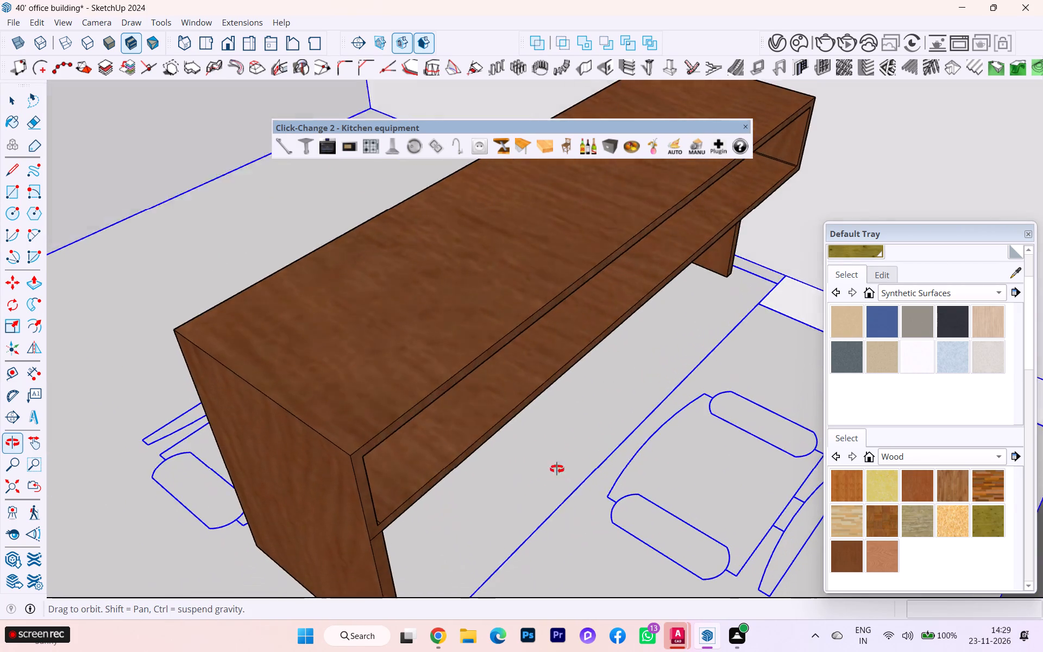
middle_click_drag(557, 469, 570, 375)
middle_click_drag(570, 375, 718, 389)
scroll(821, 401, "down", 3)
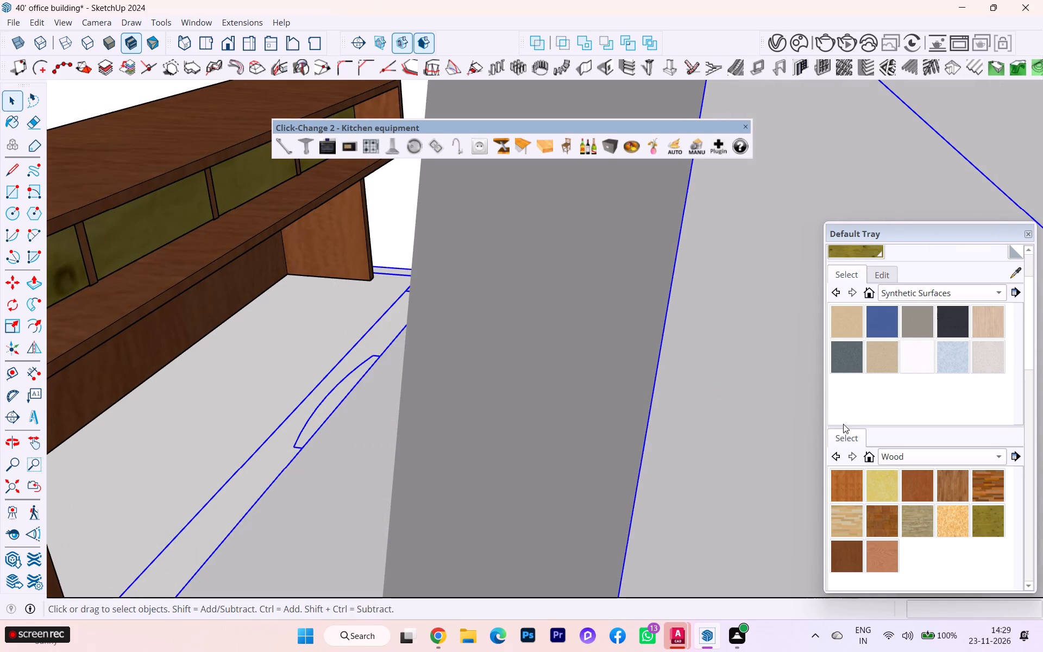
scroll(843, 424, "down", 1)
scroll(658, 428, "down", 5)
scroll(611, 405, "down", 5)
scroll(468, 375, "down", 1)
scroll(468, 375, "up", 4)
scroll(468, 375, "down", 2)
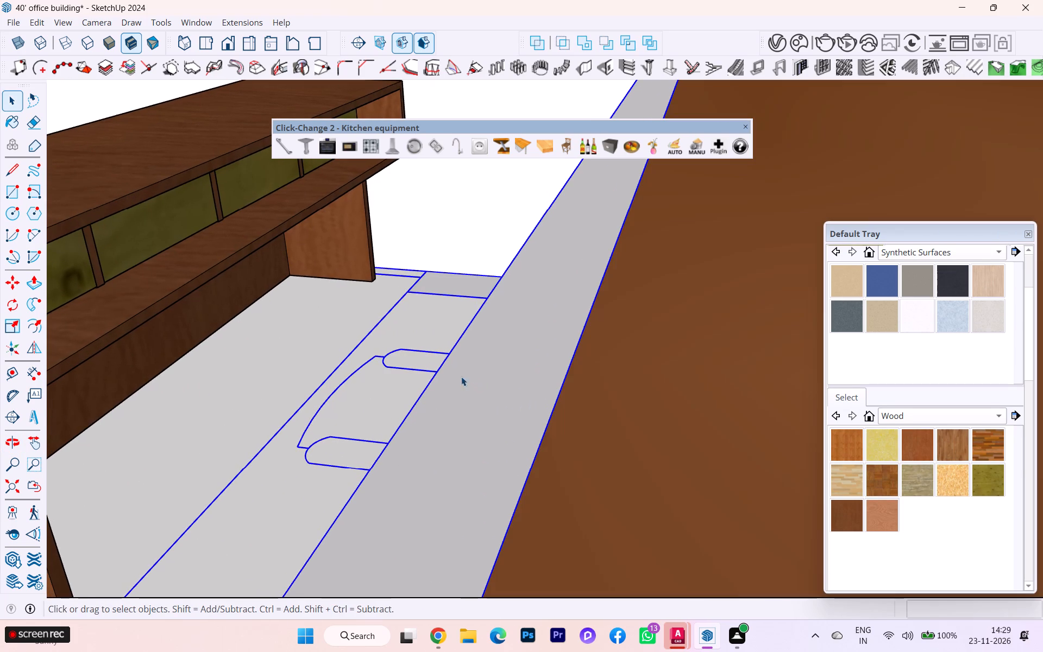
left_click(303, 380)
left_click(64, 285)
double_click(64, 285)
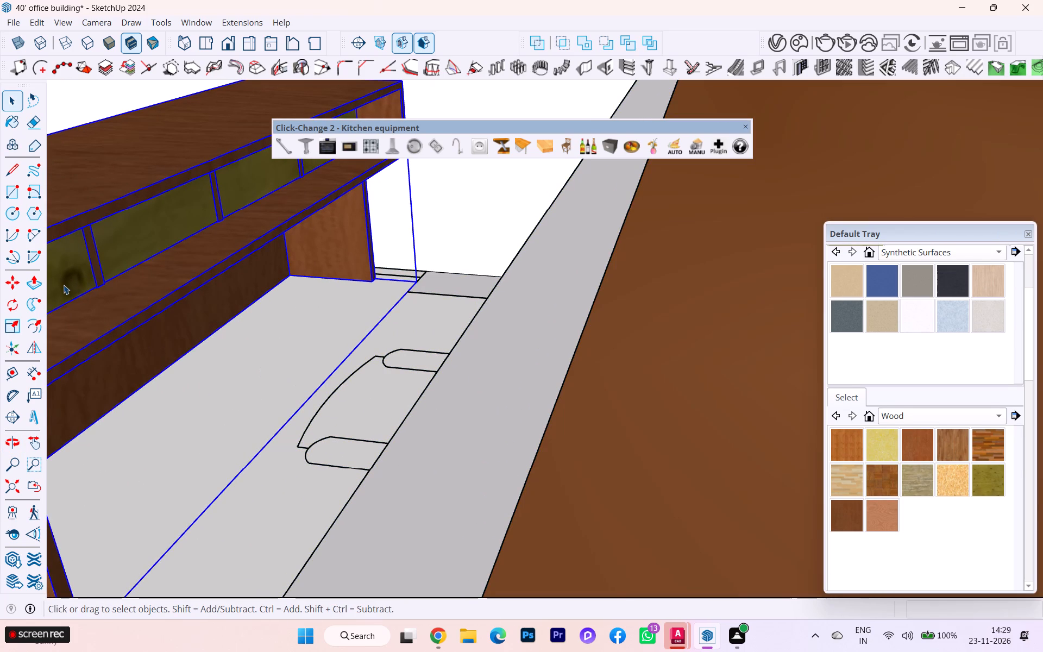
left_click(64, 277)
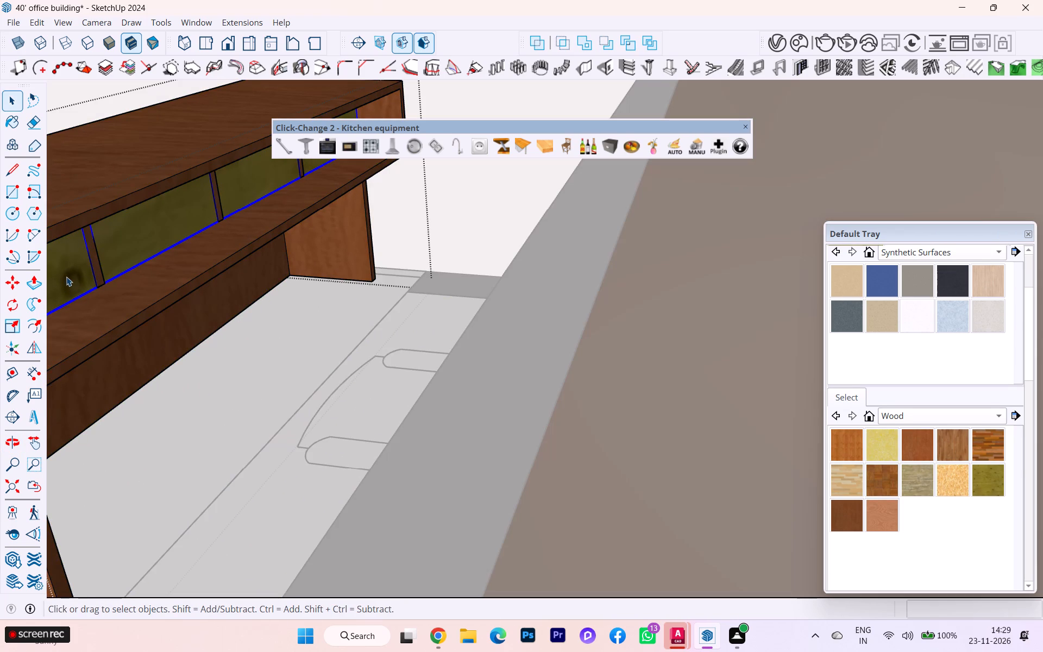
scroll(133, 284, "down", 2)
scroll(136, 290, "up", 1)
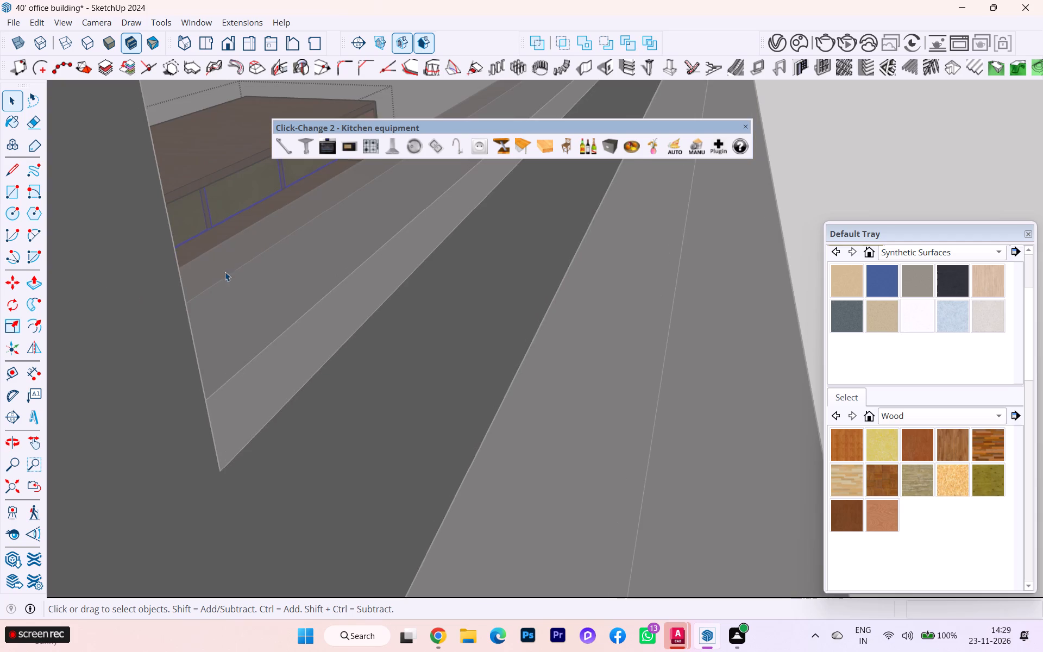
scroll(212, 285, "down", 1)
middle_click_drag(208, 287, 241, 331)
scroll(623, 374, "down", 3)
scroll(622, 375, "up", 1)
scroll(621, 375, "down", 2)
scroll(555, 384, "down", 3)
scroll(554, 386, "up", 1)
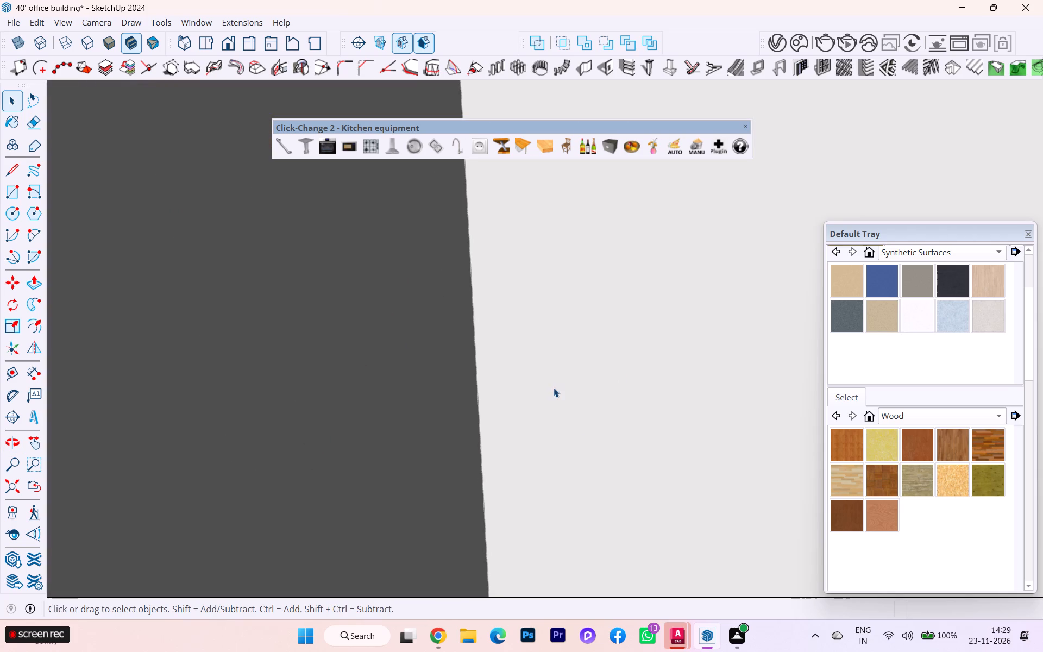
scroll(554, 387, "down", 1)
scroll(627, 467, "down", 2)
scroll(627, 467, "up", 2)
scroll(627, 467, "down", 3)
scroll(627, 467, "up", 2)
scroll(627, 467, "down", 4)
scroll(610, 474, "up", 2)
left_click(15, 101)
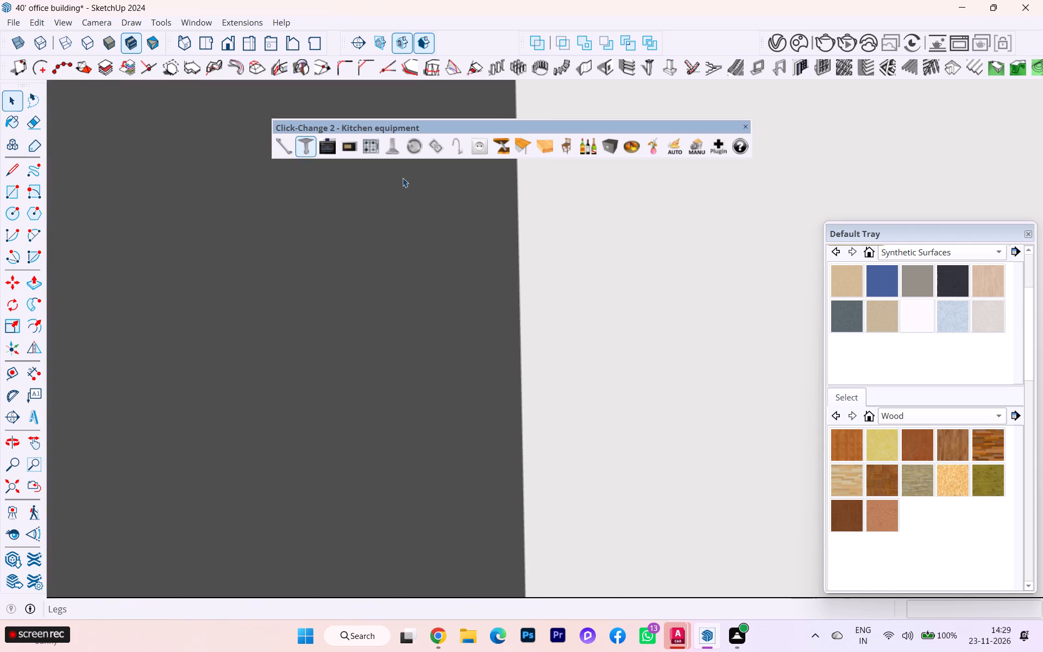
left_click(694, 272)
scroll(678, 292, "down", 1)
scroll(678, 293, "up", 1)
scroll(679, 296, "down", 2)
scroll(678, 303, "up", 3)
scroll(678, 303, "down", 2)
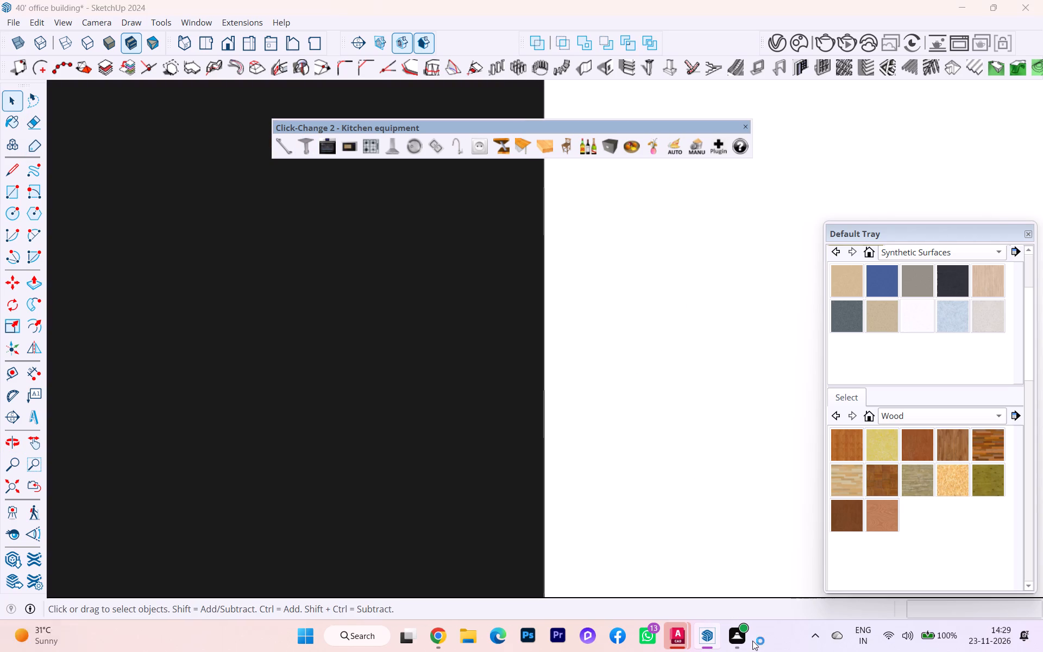
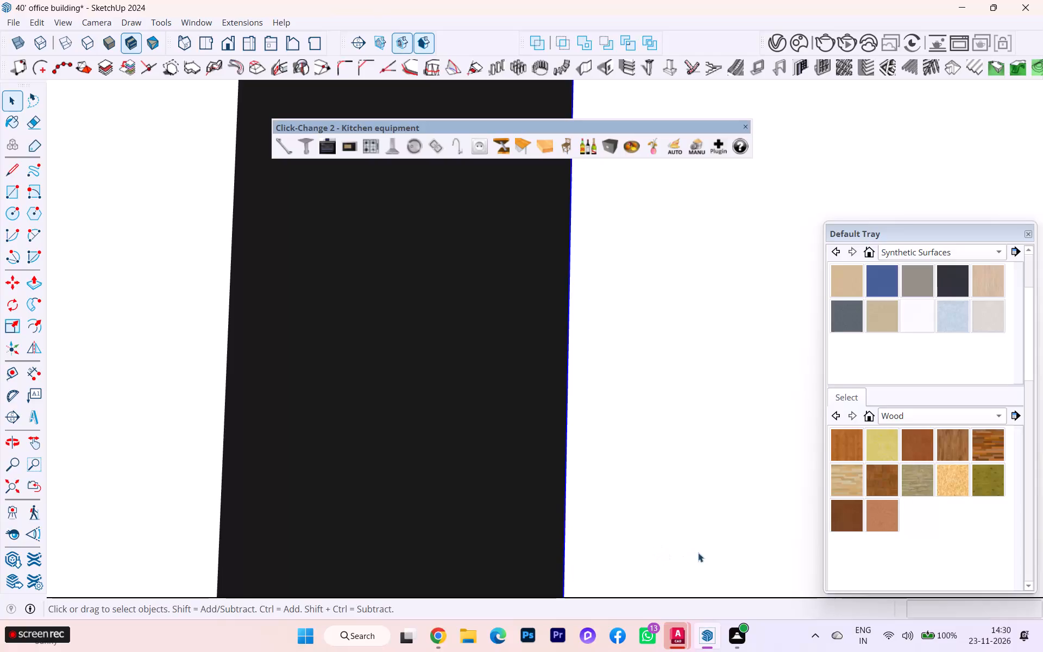
Examine the whole office floor plan and its furniture, moving in to the room with the wooden desk and four chair outlines.
scroll(710, 533, "down", 1)
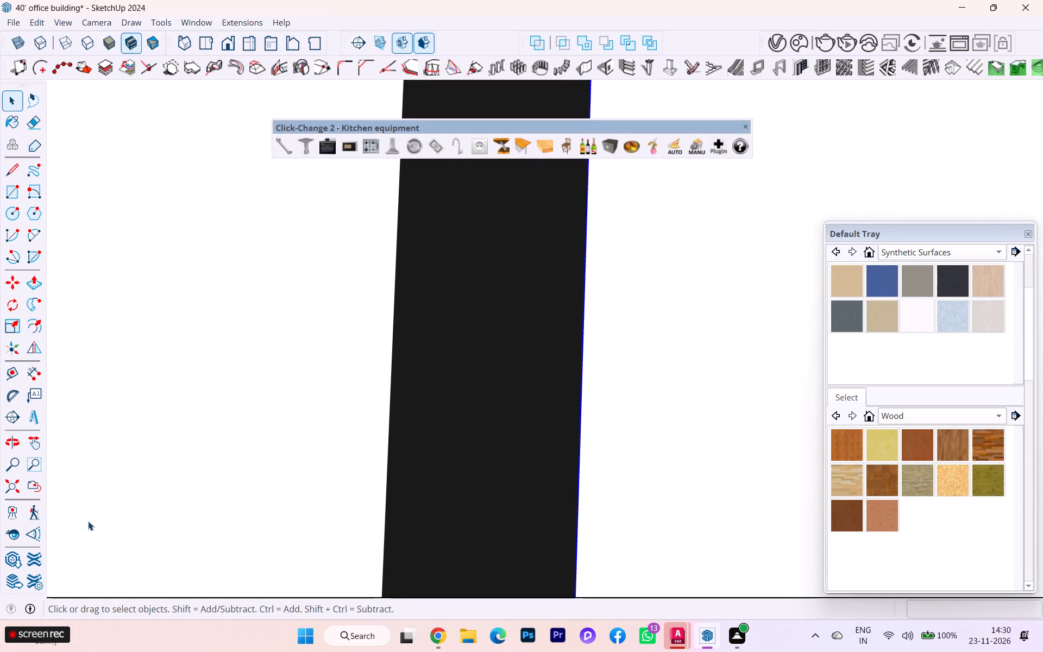
left_click(27, 496)
left_click(13, 489)
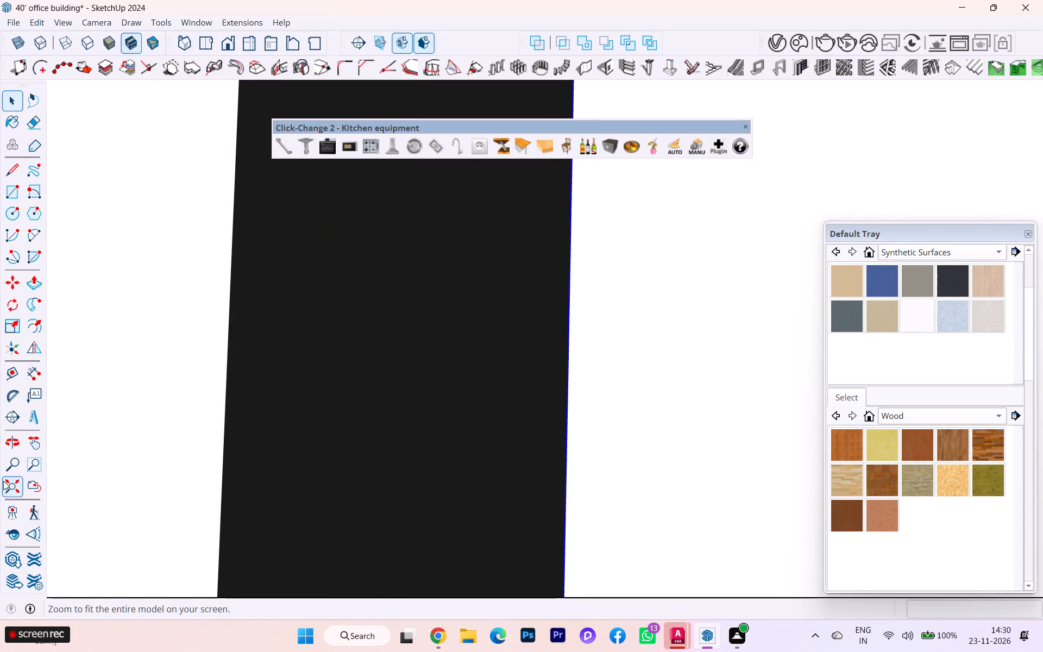
left_click(4, 487)
scroll(285, 465, "down", 3)
scroll(359, 478, "down", 2)
scroll(508, 454, "down", 1)
scroll(508, 454, "up", 1)
scroll(508, 454, "down", 5)
scroll(508, 454, "up", 1)
scroll(508, 454, "down", 1)
scroll(508, 454, "up", 1)
scroll(508, 454, "down", 1)
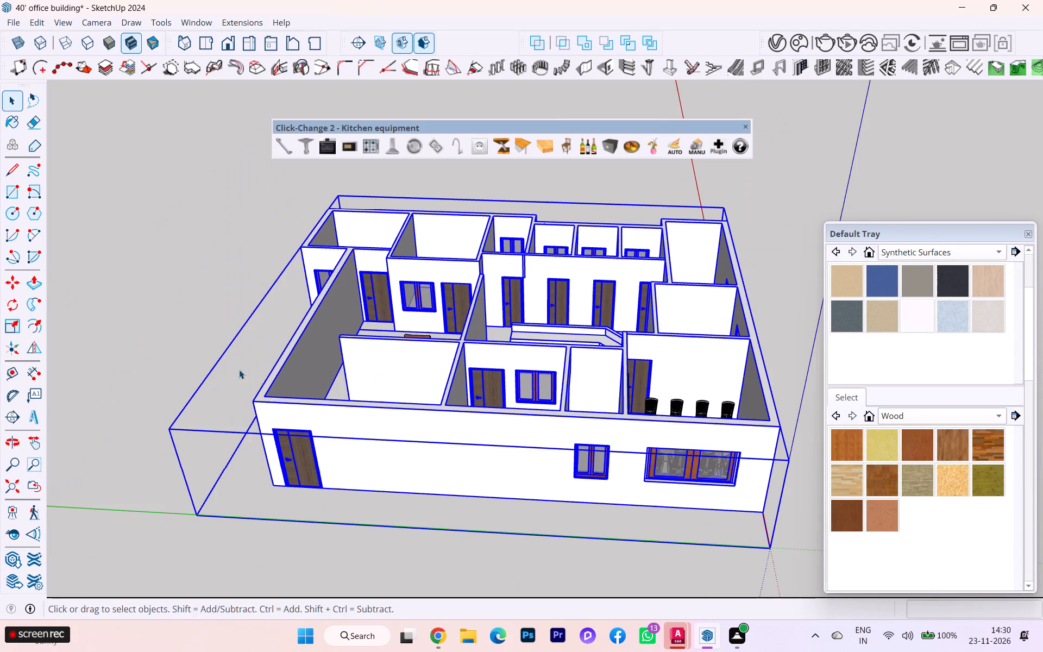
left_click(169, 151)
scroll(341, 246, "down", 1)
middle_click_drag(344, 247, 626, 381)
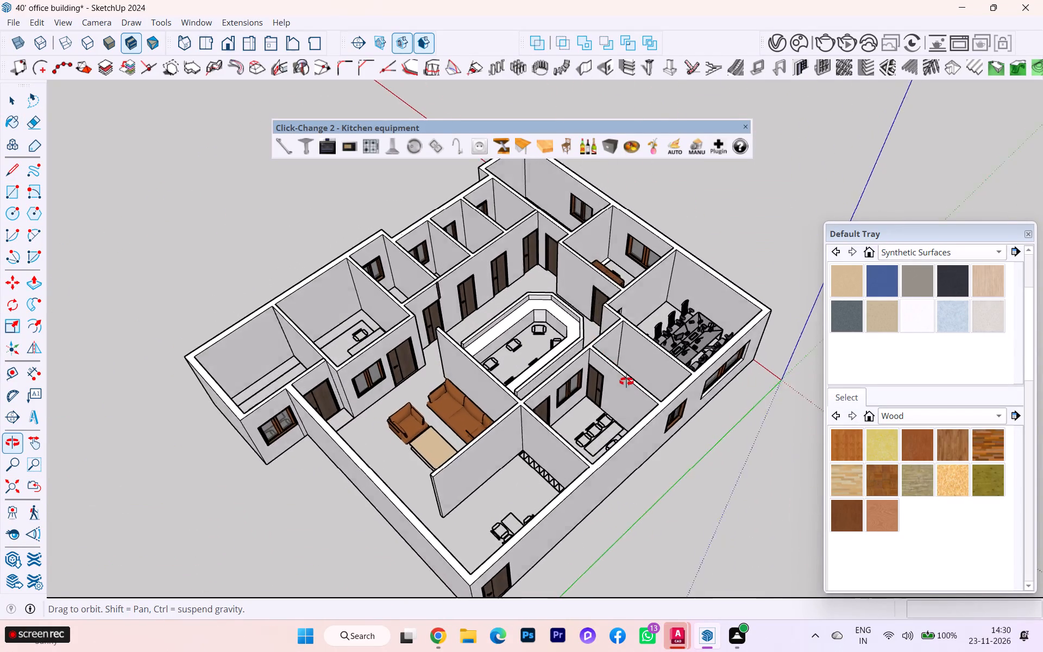
middle_click_drag(626, 381, 636, 411)
scroll(613, 372, "up", 3)
scroll(627, 278, "up", 2)
scroll(634, 263, "down", 1)
scroll(636, 257, "up", 1)
middle_click_drag(605, 194, 367, 273)
scroll(687, 306, "up", 5)
scroll(728, 250, "down", 1)
scroll(728, 250, "up", 1)
scroll(728, 250, "down", 1)
middle_click_drag(728, 251, 622, 261)
scroll(704, 332, "up", 4)
scroll(752, 358, "down", 1)
scroll(755, 359, "up", 4)
middle_click_drag(763, 356, 675, 310)
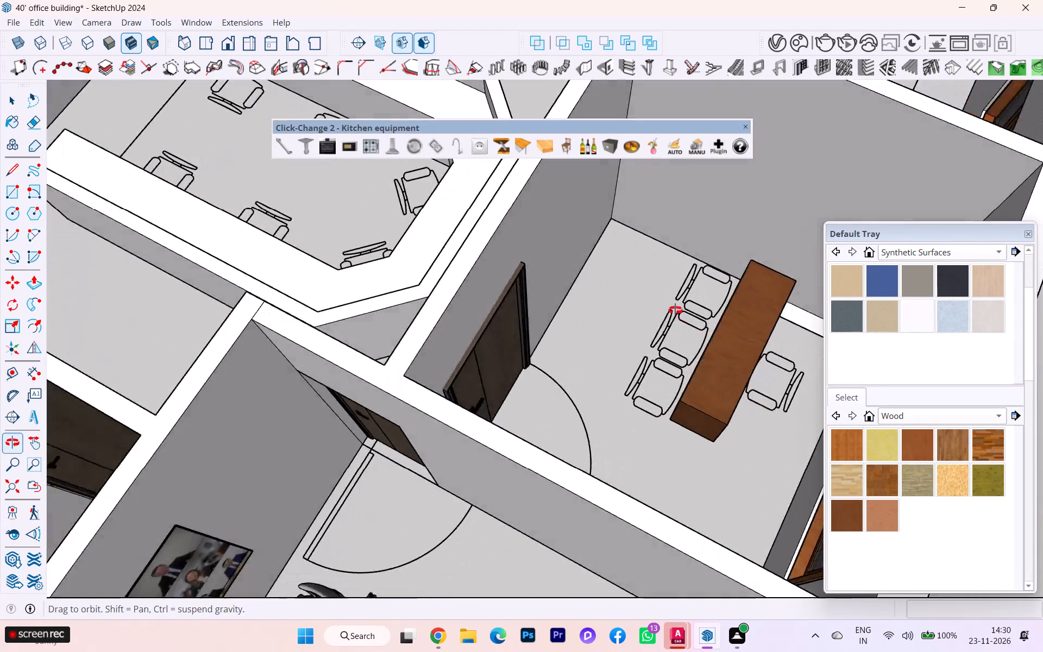
middle_click_drag(675, 310, 323, 342)
scroll(331, 353, "down", 1)
scroll(362, 385, "up", 6)
scroll(576, 582, "down", 1)
middle_click_drag(585, 572, 604, 418)
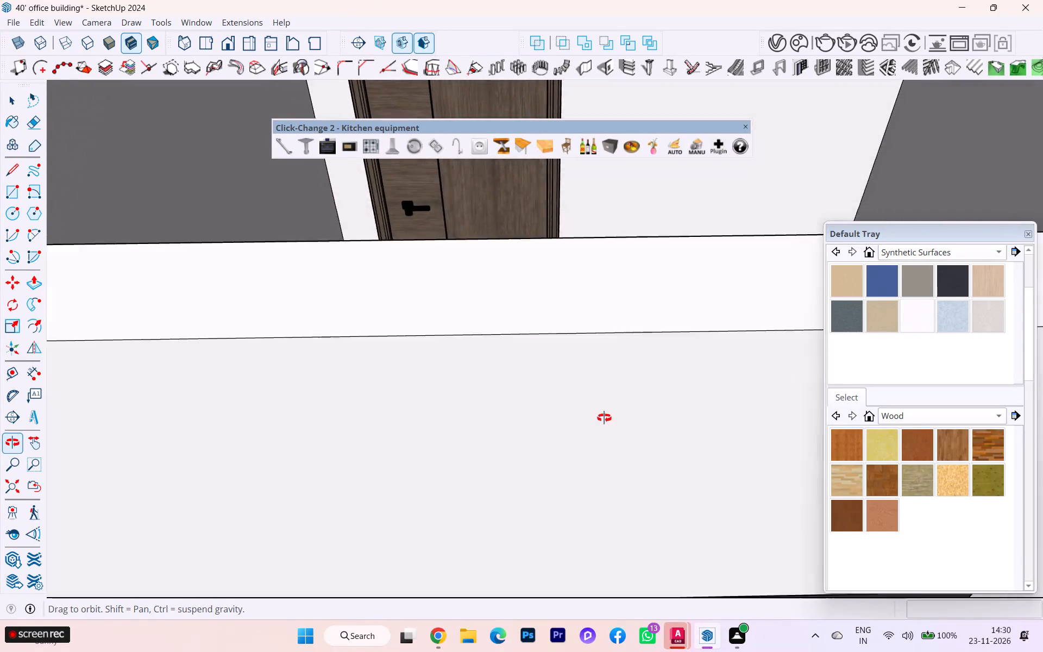
middle_click_drag(604, 418, 631, 511)
scroll(533, 417, "down", 1)
scroll(533, 417, "up", 3)
scroll(535, 417, "down", 2)
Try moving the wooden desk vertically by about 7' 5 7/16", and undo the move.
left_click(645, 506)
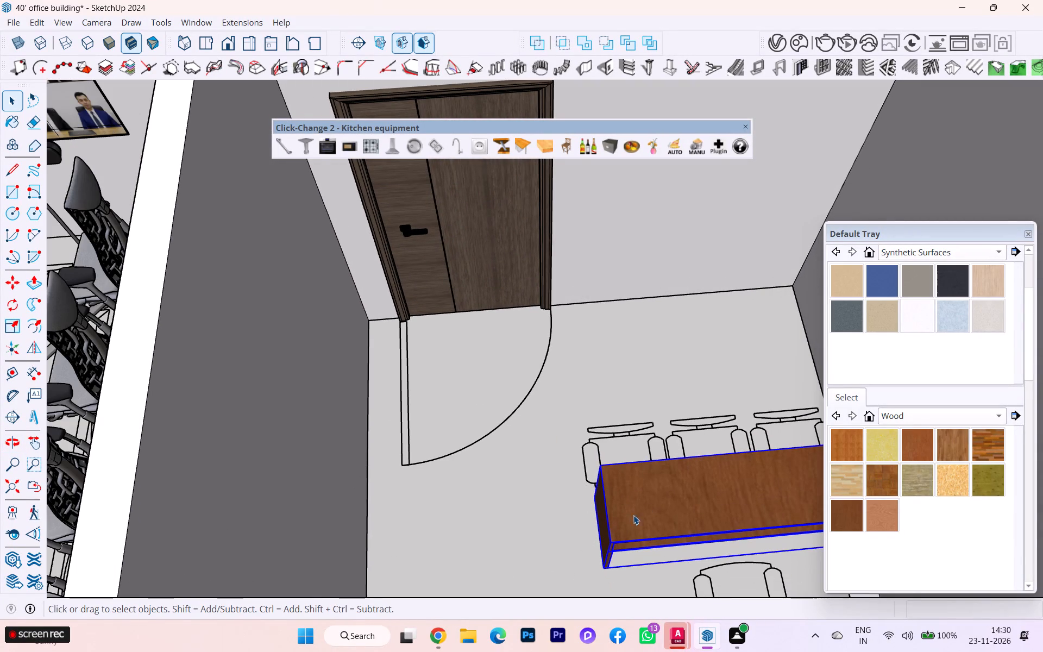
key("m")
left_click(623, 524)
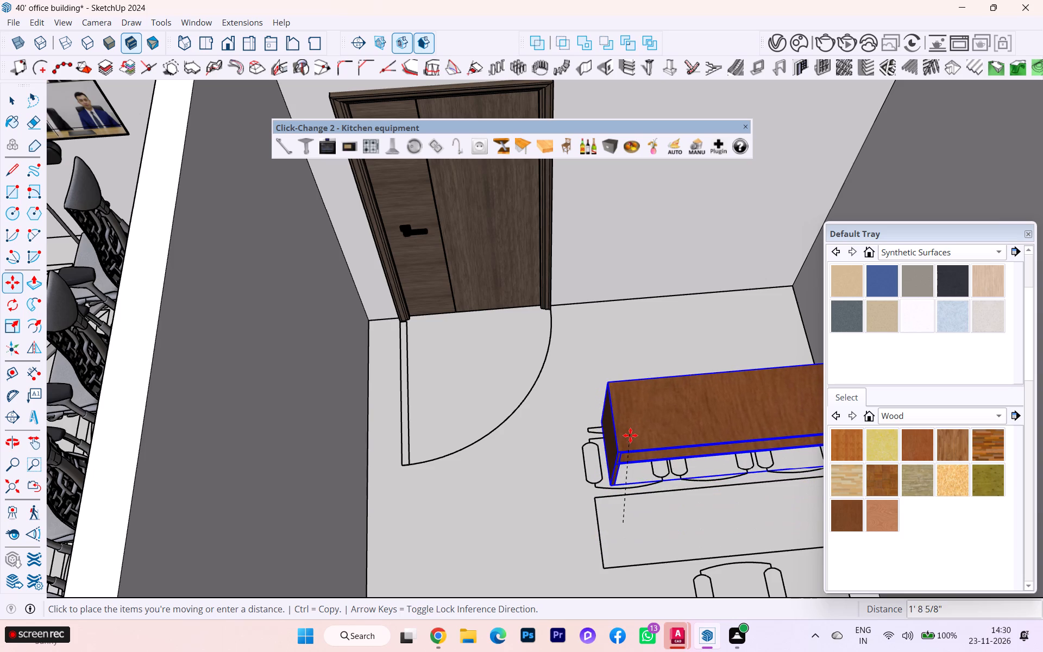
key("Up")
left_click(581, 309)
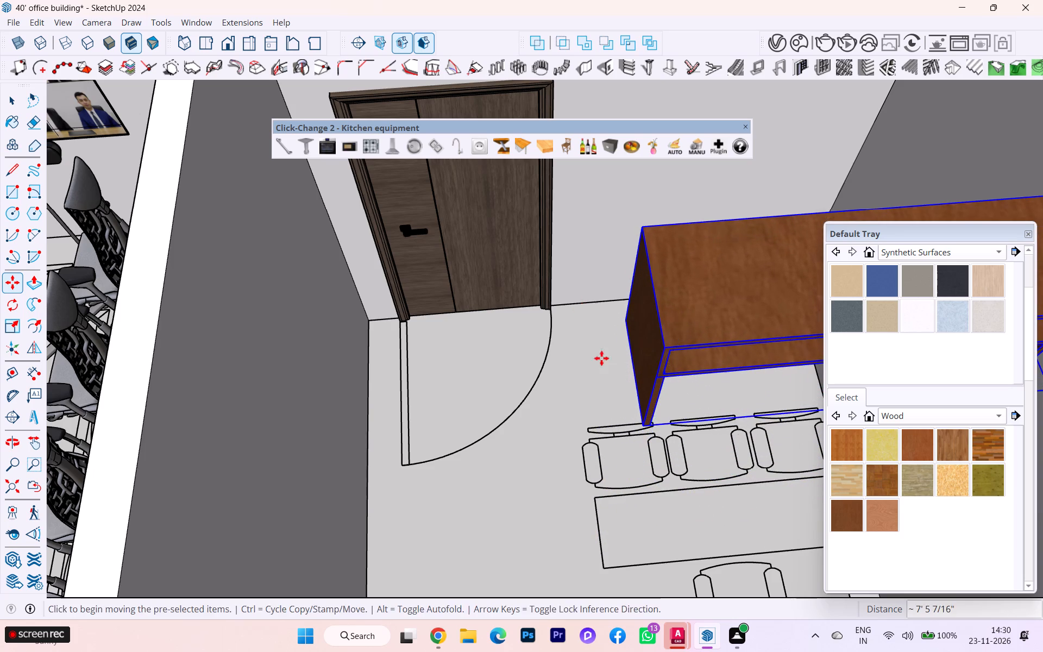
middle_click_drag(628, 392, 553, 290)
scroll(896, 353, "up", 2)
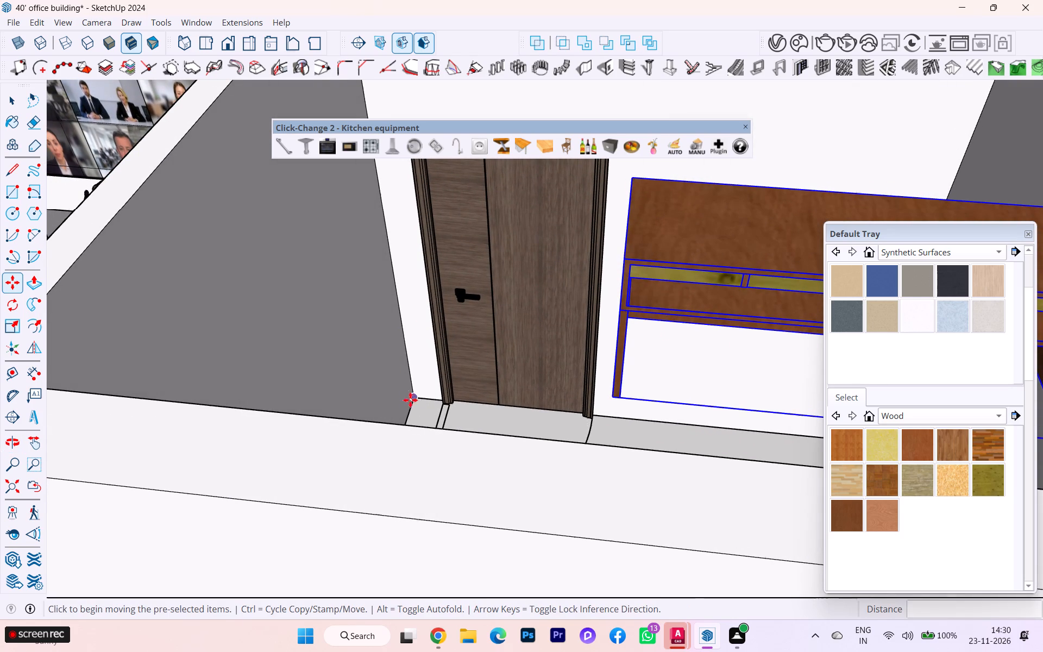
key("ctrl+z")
Open the wooden desk for editing, and open the nested group holding its four drawers.
scroll(501, 444, "down", 1)
middle_click_drag(516, 453, 679, 625)
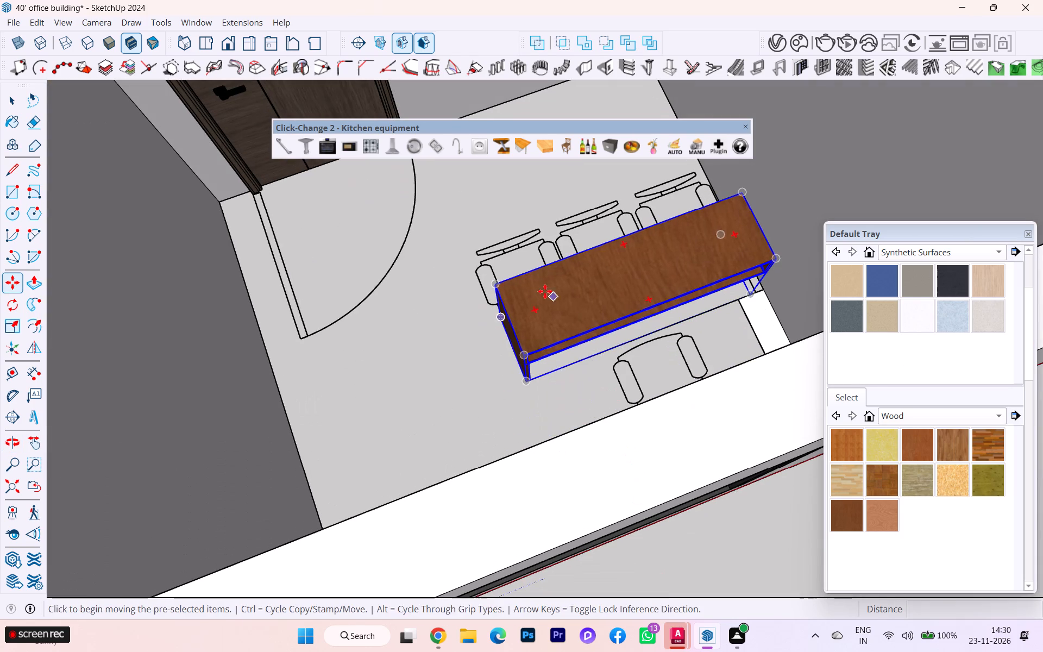
left_click(8, 96)
left_click(615, 317)
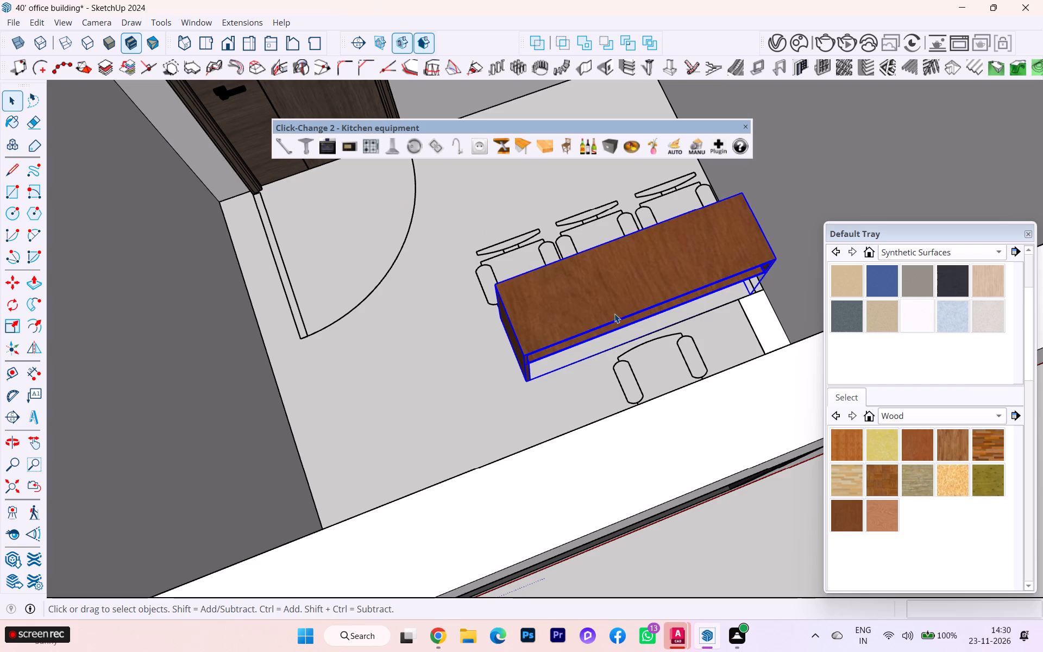
key("h")
left_click(600, 302)
key("h")
left_click(600, 303)
key("h")
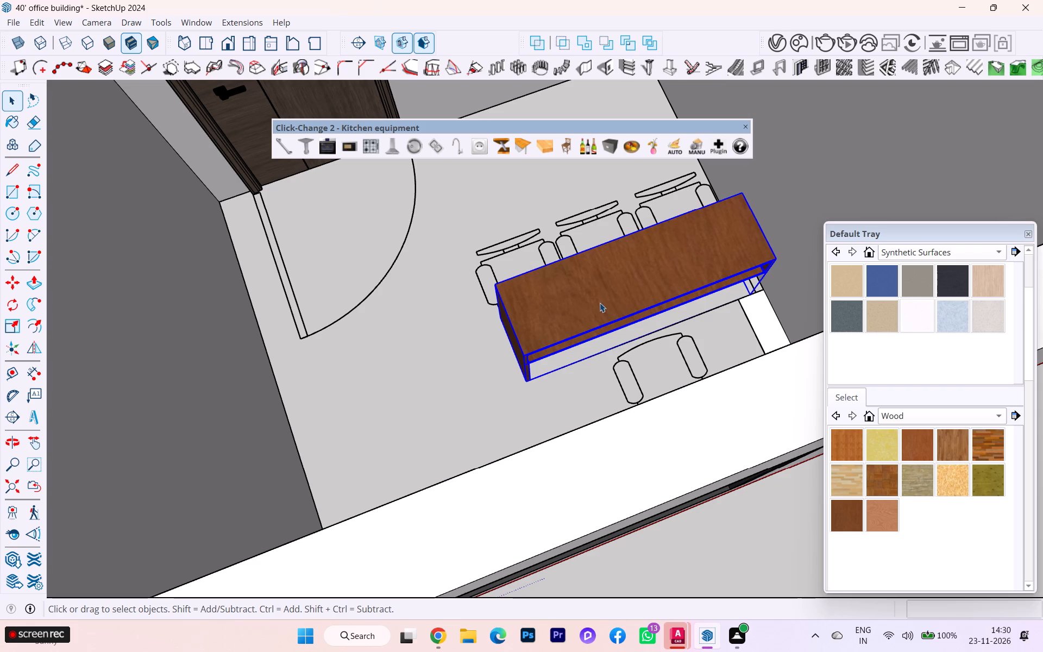
double_click(600, 303)
scroll(604, 322, "down", 2)
middle_click_drag(586, 338, 498, 172)
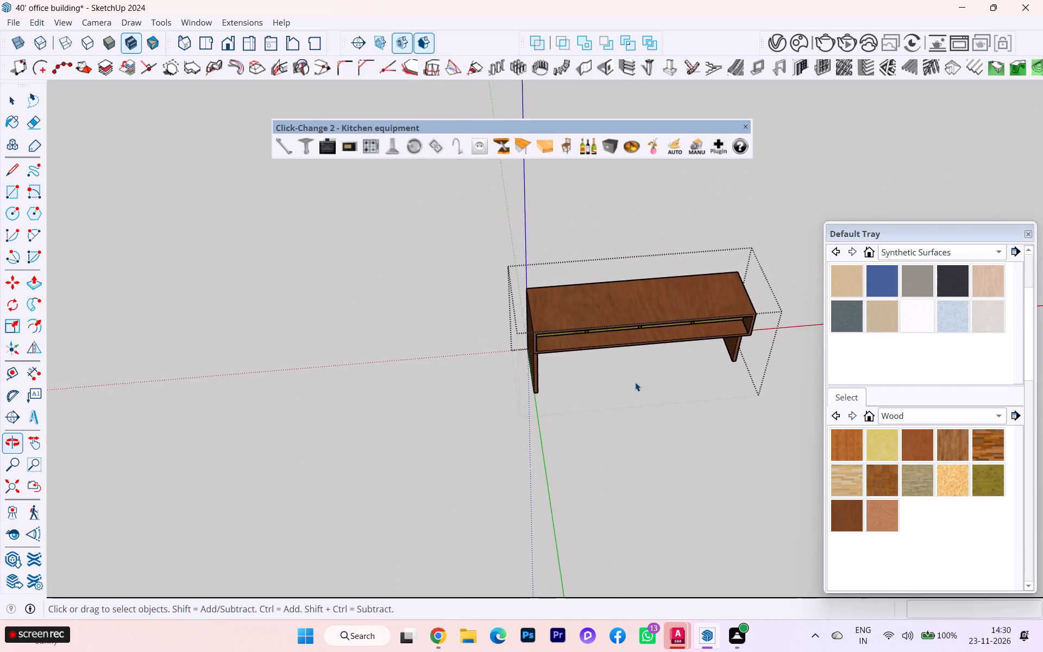
scroll(638, 374, "up", 8)
middle_click_drag(623, 335, 557, 214)
left_click(503, 284)
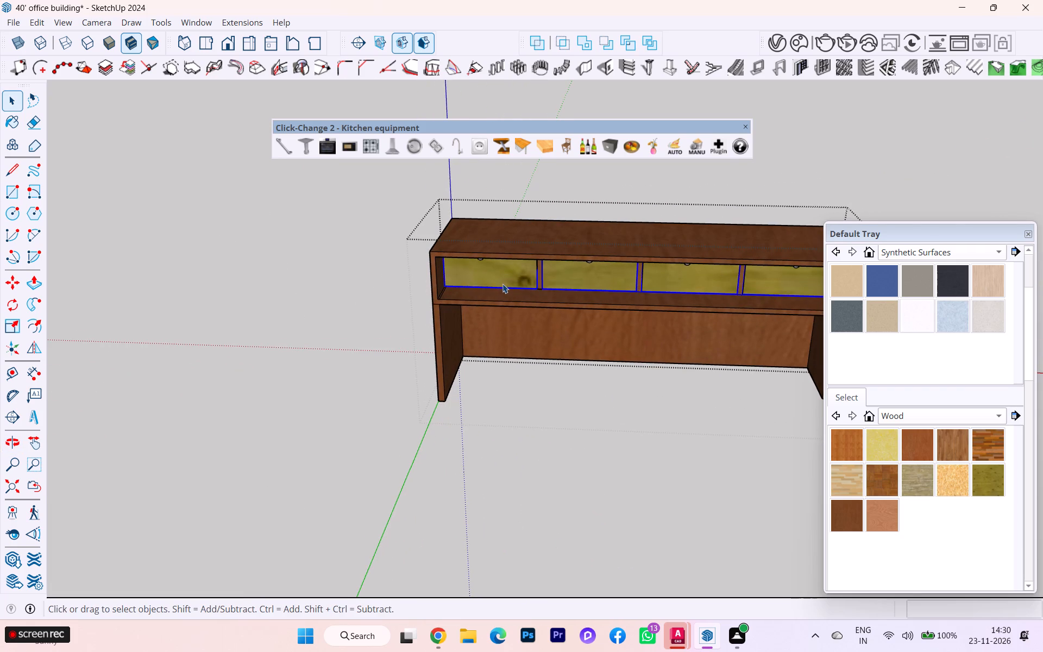
scroll(502, 284, "up", 4)
double_click(498, 281)
left_click(494, 272)
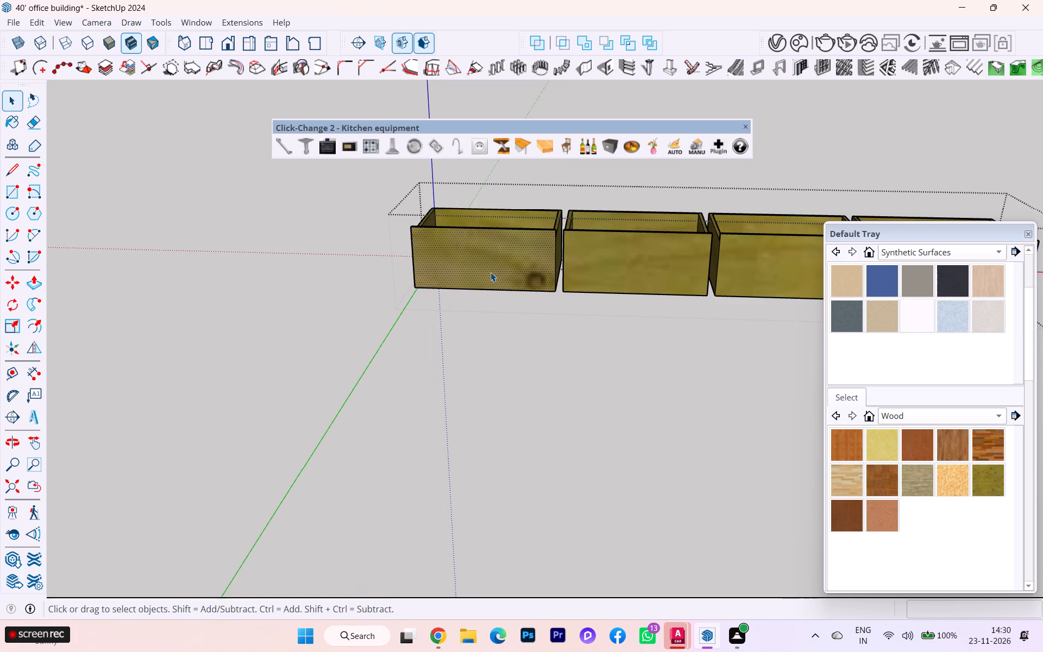
left_click(491, 272)
Delete the three drawers next to the first drawer, keeping only the one nearest the group's origin.
scroll(614, 285, "down", 2)
middle_click_drag(604, 335, 585, 478)
scroll(479, 405, "down", 7)
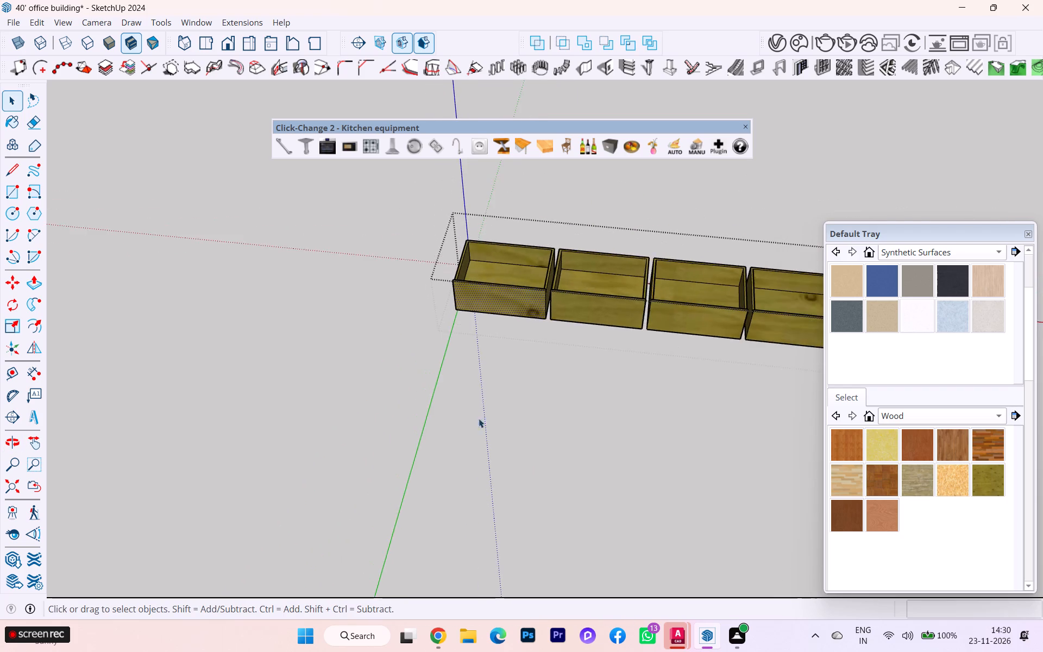
scroll(479, 418, "down", 2)
scroll(483, 423, "up", 2)
scroll(485, 425, "down", 2)
left_click_drag(540, 273, 800, 402)
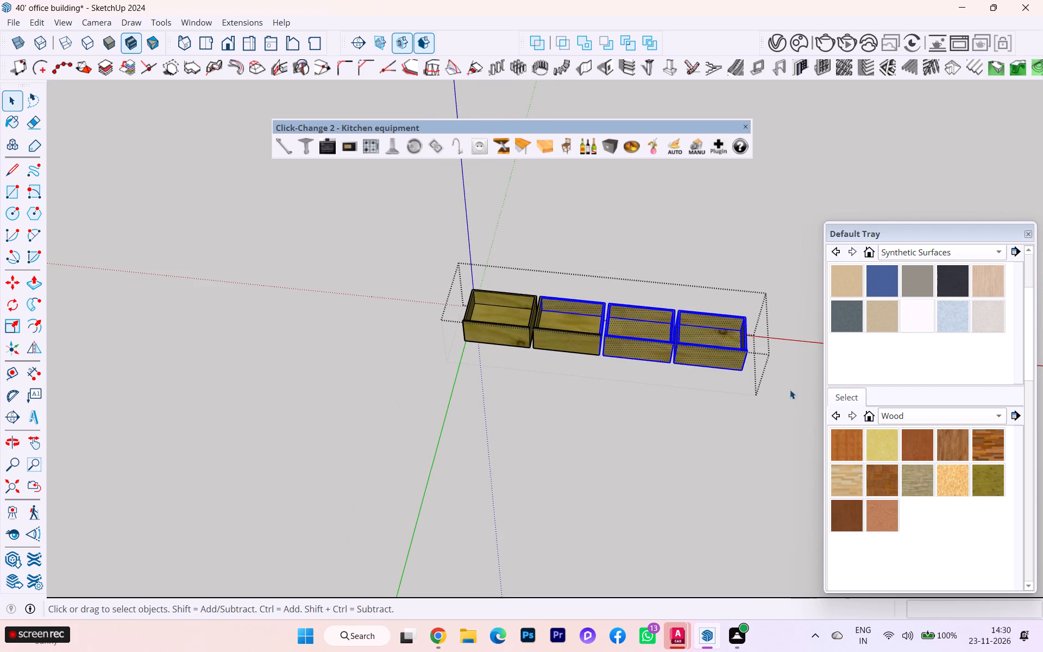
key("Pause")
key("Delete")
Delete the long leftover edges of the removed drawers that extend beside the remaining drawer.
scroll(634, 339, "up", 4)
left_click_drag(538, 324, 531, 304)
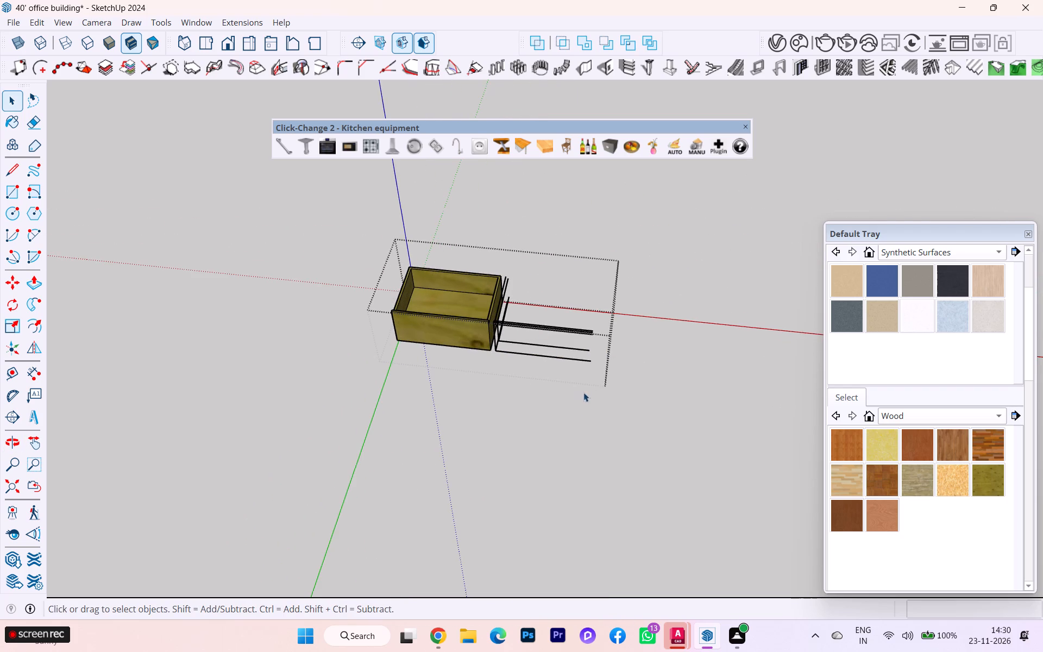
left_click_drag(587, 397, 546, 292)
key("Delete")
scroll(558, 374, "up", 4)
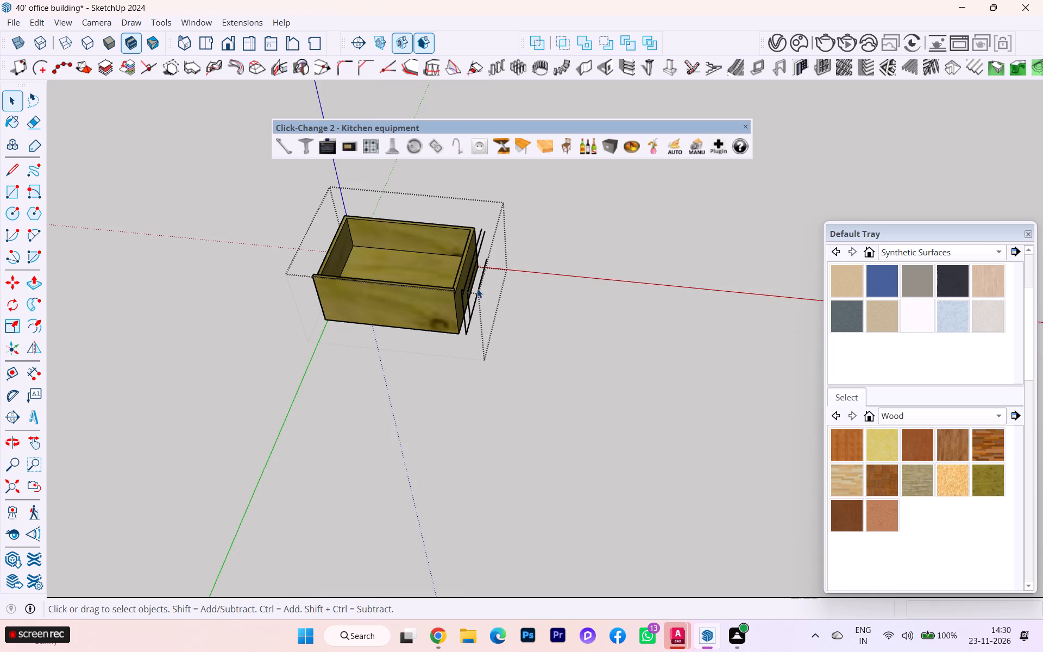
left_click(469, 283)
key("Delete")
Delete a thin loose edge that runs alongside the outer side face of the remaining drawer.
scroll(468, 302, "up", 1)
scroll(468, 305, "down", 1)
scroll(468, 309, "up", 5)
scroll(472, 307, "down", 1)
scroll(472, 306, "up", 1)
middle_click_drag(479, 293, 480, 293)
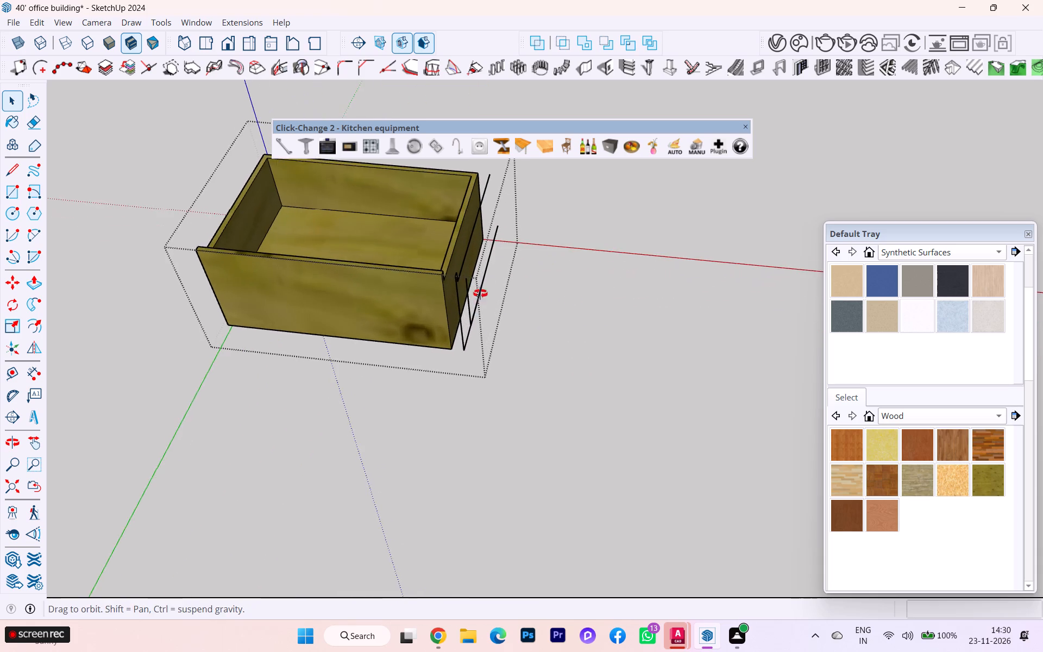
middle_click_drag(480, 293, 618, 294)
left_click_drag(432, 204, 563, 352)
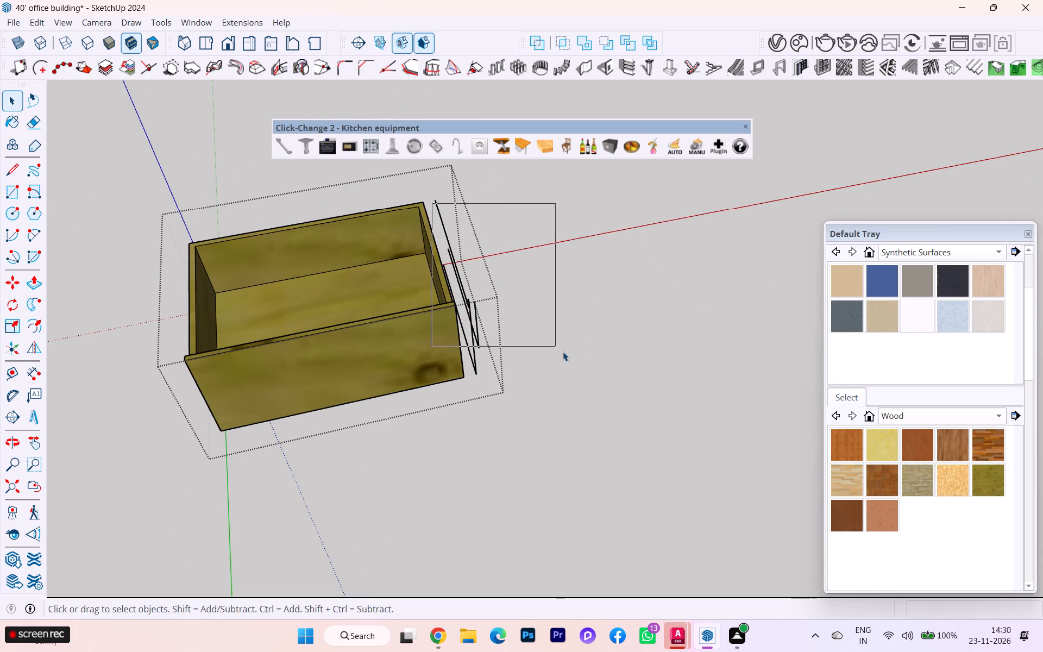
left_click_drag(563, 352, 574, 363)
middle_click_drag(517, 364, 457, 372)
scroll(469, 339, "up", 1)
scroll(470, 339, "down", 1)
scroll(470, 339, "up", 3)
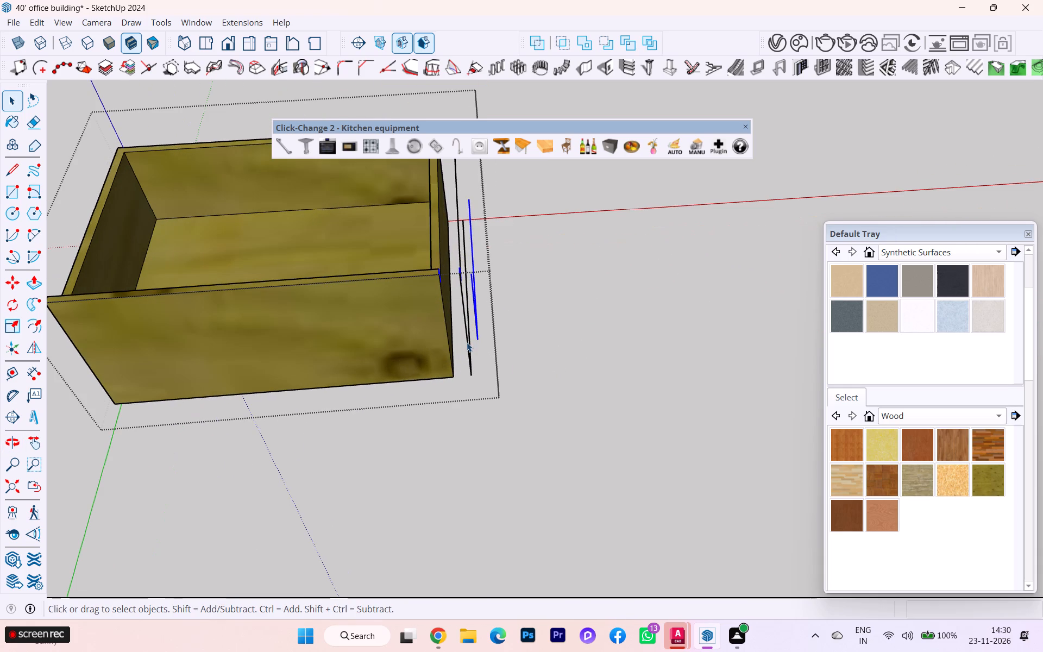
triple_click(467, 342)
double_click(467, 347)
key("Delete")
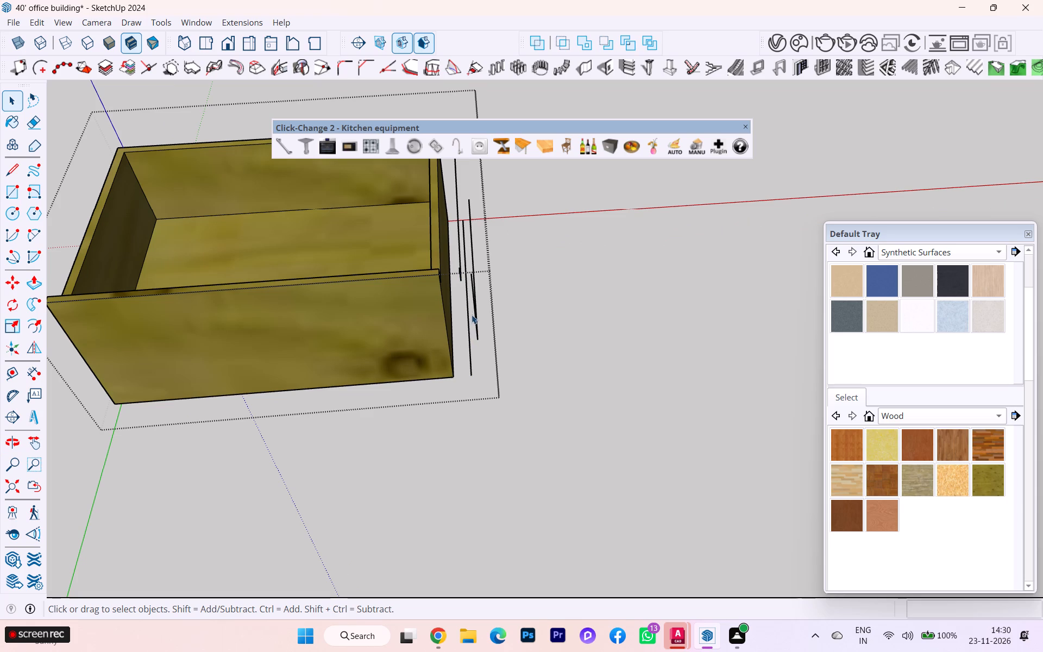
Delete the remaining loose edges and the short stub beside the drawer's side face, leaving only the drawer box.
left_click(471, 299)
left_click(471, 286)
key("Delete")
left_click(466, 310)
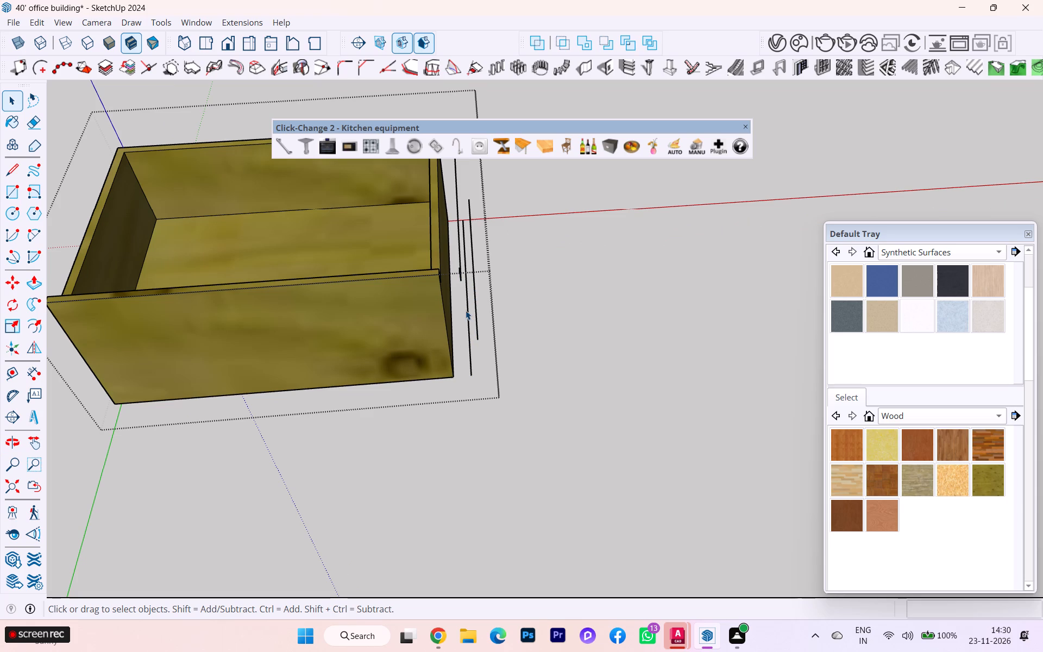
key("Delete")
left_click(470, 306)
key("Delete")
left_click(476, 285)
key("Delete")
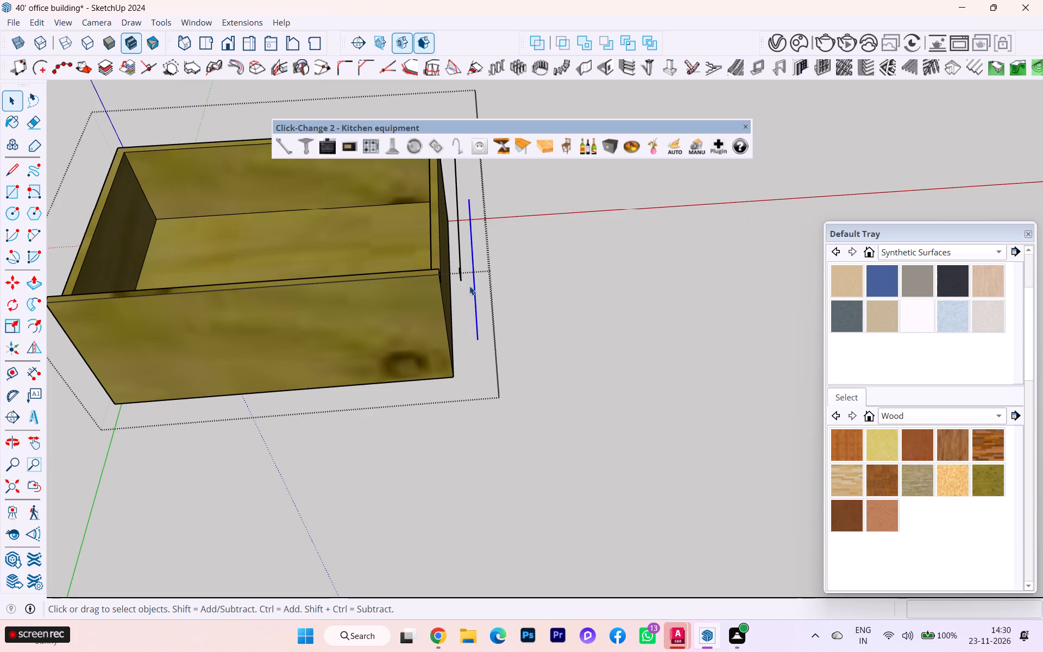
left_click(460, 264)
key("Delete")
left_click(460, 276)
key("Delete")
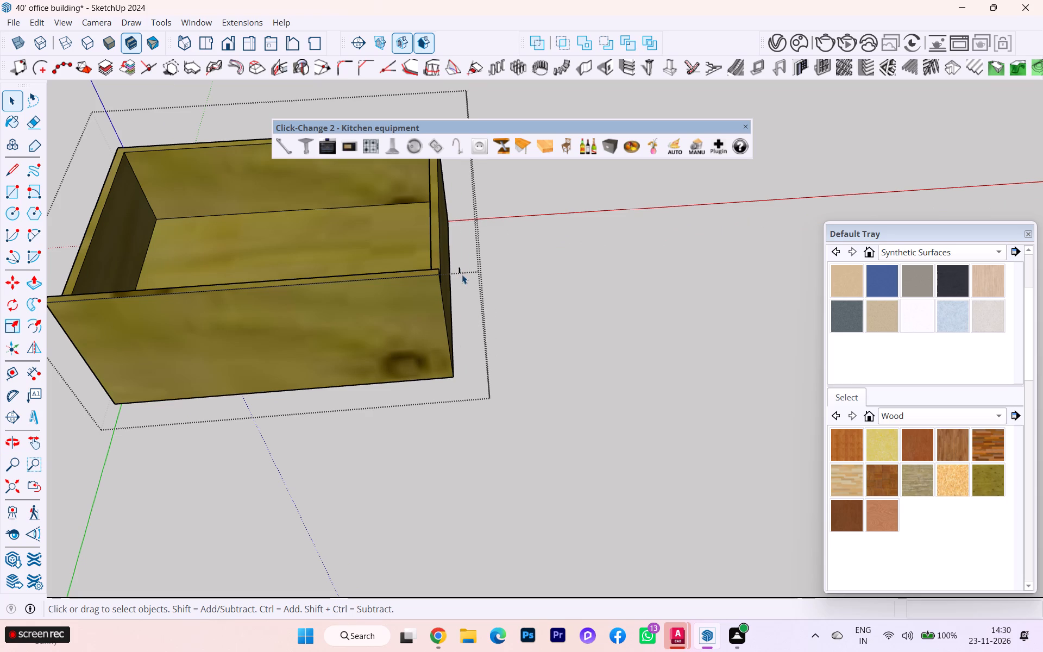
left_click(460, 273)
key("Delete")
Check the cleaned drawer's outer side and close the drawer group, returning to the desk.
scroll(530, 284, "down", 2)
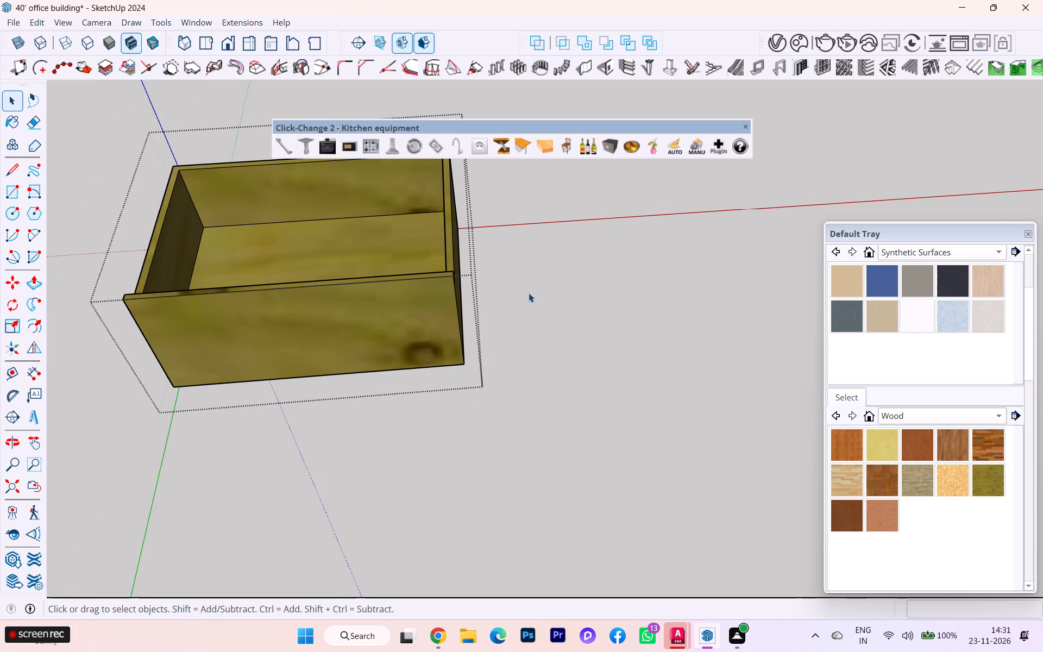
middle_click_drag(449, 291, 154, 272)
left_click(449, 287)
scroll(436, 302, "down", 1)
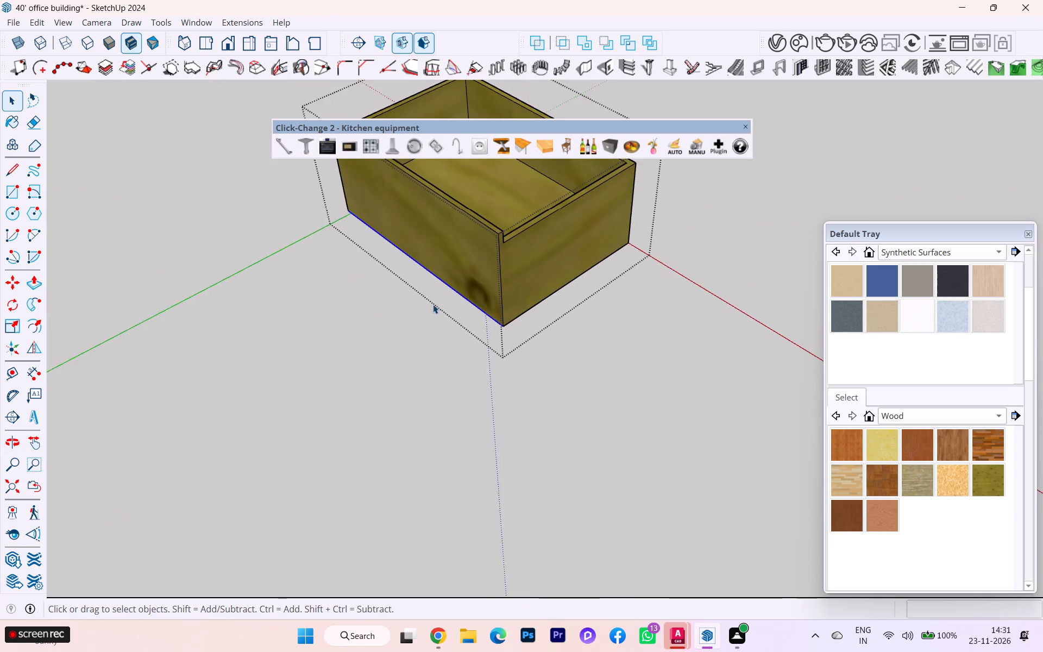
middle_click_drag(436, 306, 619, 294)
scroll(617, 294, "down", 1)
left_click(721, 359)
Push/Pull the front face of the divider beside the drawer about 5 7/16" forward to the desk's front edge.
scroll(587, 392, "down", 1)
middle_click_drag(583, 392, 682, 253)
left_click(468, 335)
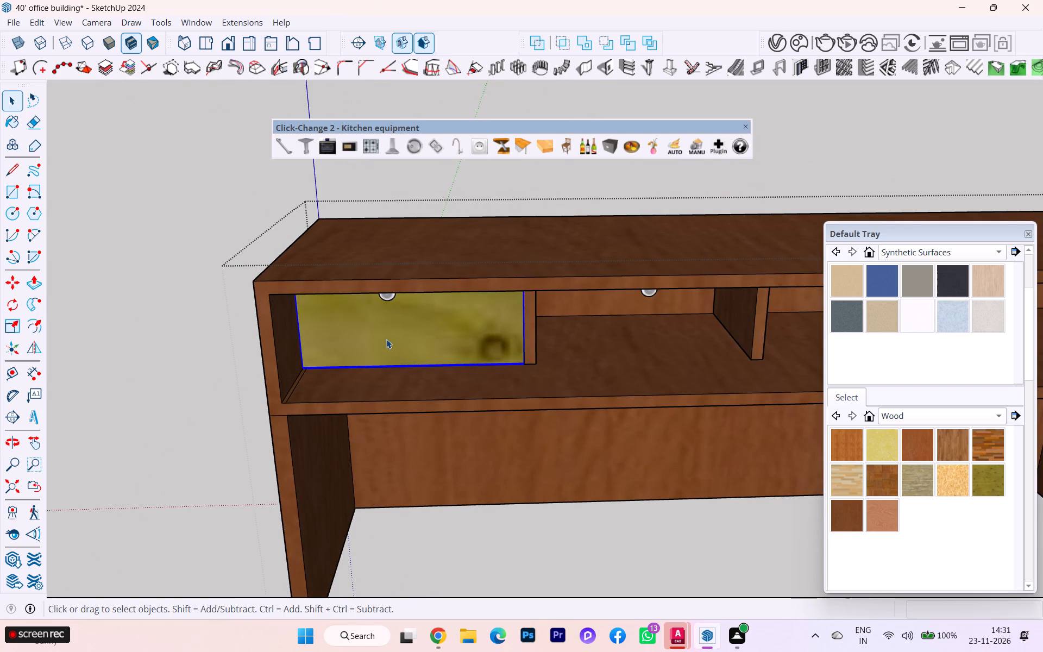
double_click(526, 324)
double_click(529, 326)
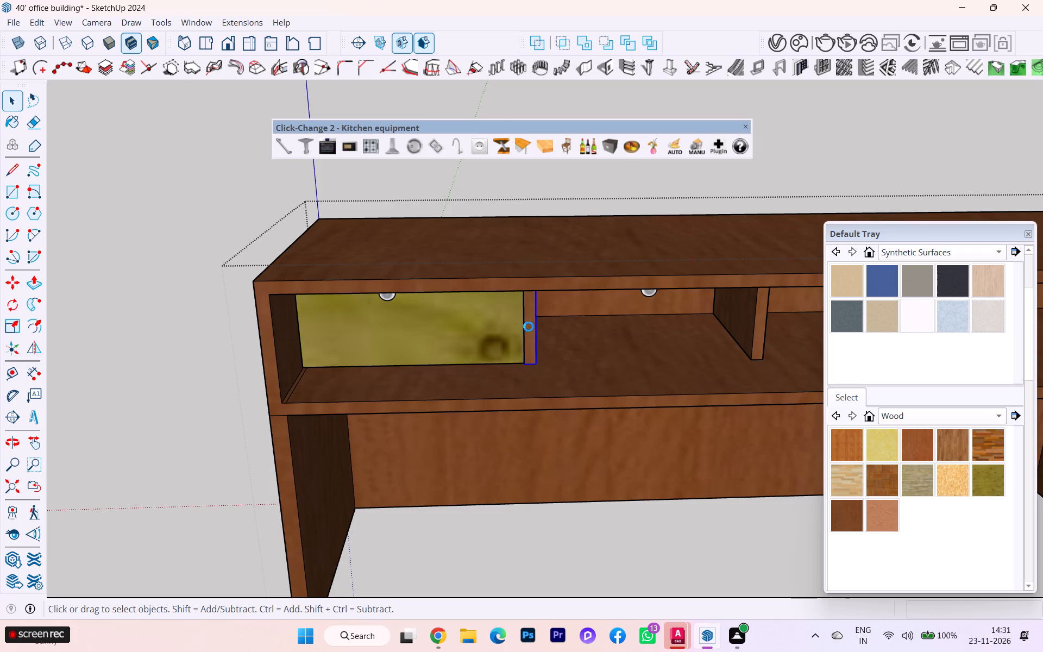
left_click(528, 321)
key("p")
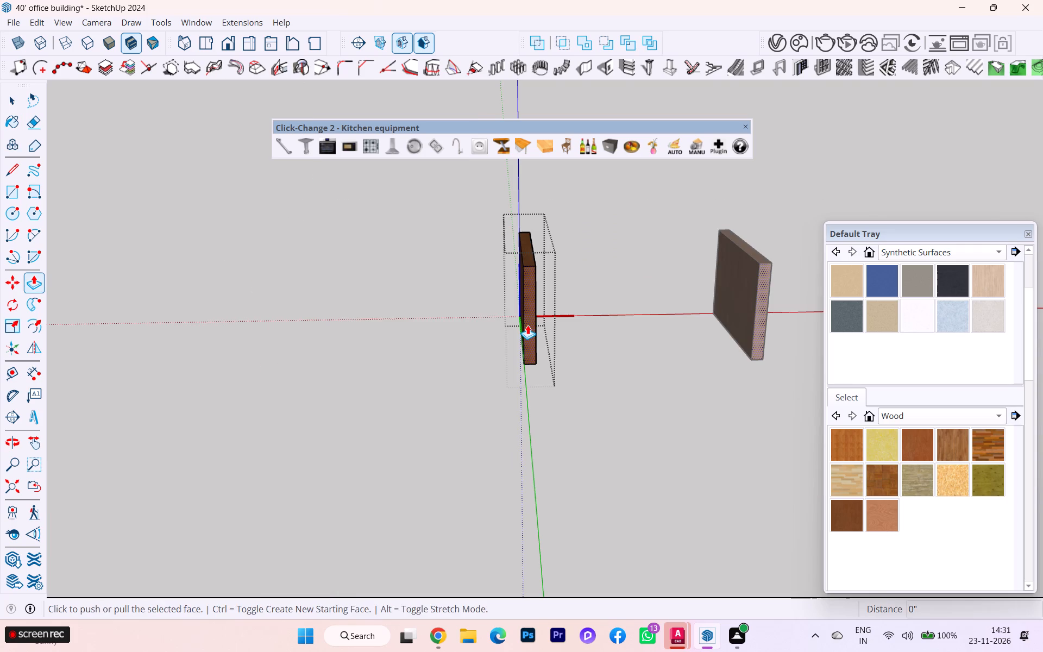
left_click(527, 325)
key("h")
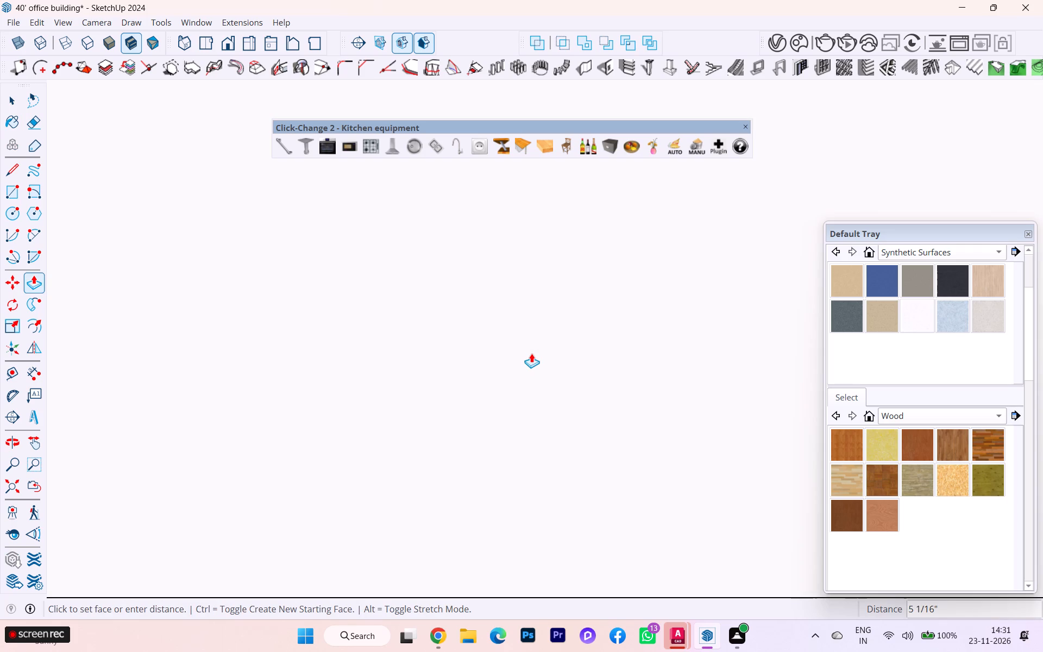
scroll(531, 353, "down", 3)
scroll(531, 353, "up", 1)
scroll(536, 363, "down", 1)
scroll(536, 363, "up", 1)
scroll(536, 363, "down", 2)
scroll(536, 363, "up", 2)
scroll(498, 360, "down", 11)
scroll(500, 368, "up", 2)
scroll(500, 368, "down", 1)
scroll(500, 368, "up", 1)
scroll(501, 369, "down", 3)
scroll(505, 372, "up", 1)
scroll(506, 372, "down", 2)
scroll(507, 373, "up", 1)
scroll(510, 374, "down", 1)
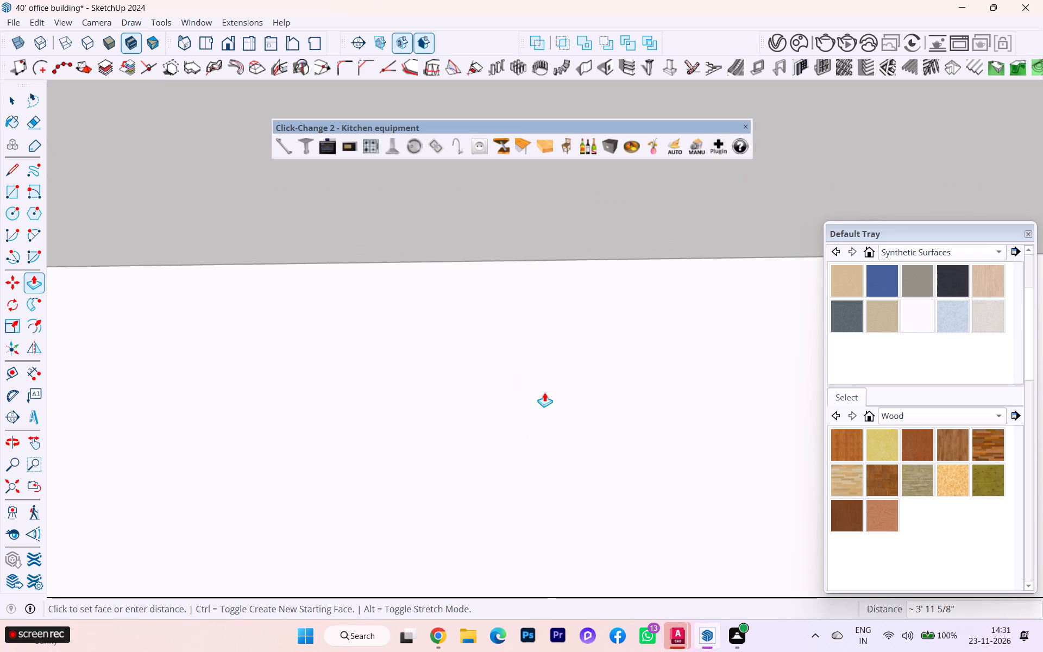
scroll(545, 394, "down", 1)
scroll(545, 397, "up", 1)
scroll(545, 397, "down", 9)
scroll(545, 399, "up", 1)
scroll(545, 399, "down", 5)
scroll(547, 403, "up", 2)
scroll(547, 403, "down", 2)
scroll(547, 403, "up", 1)
scroll(547, 403, "down", 1)
scroll(542, 384, "up", 2)
scroll(542, 384, "down", 8)
scroll(541, 384, "up", 1)
scroll(536, 390, "down", 1)
scroll(536, 390, "up", 2)
scroll(536, 391, "down", 9)
scroll(538, 401, "up", 5)
scroll(538, 401, "down", 3)
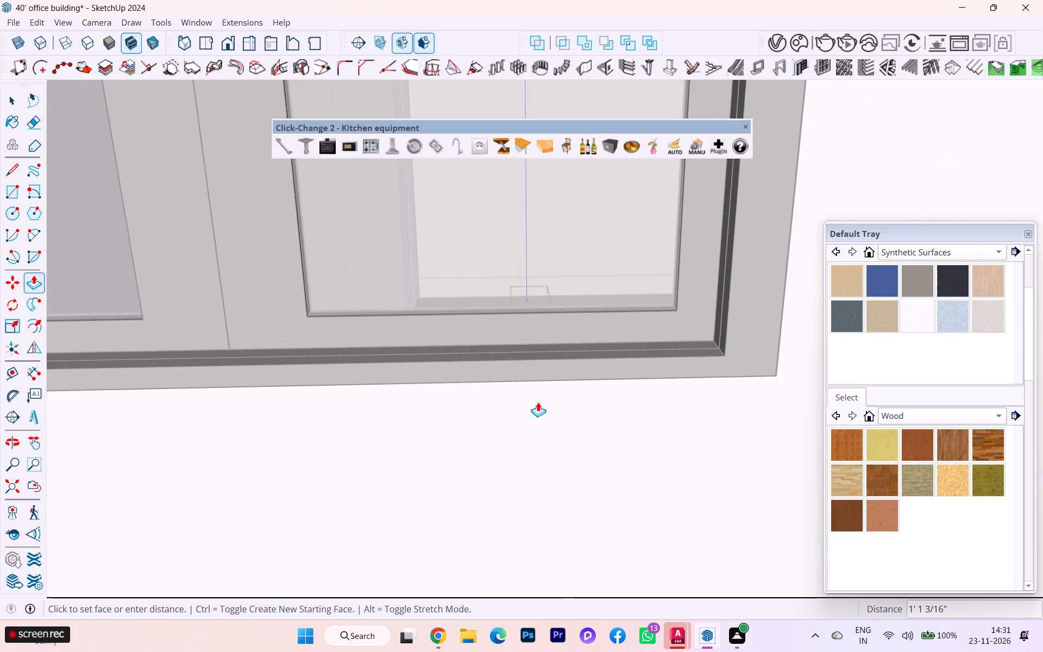
scroll(538, 402, "down", 2)
scroll(538, 402, "up", 4)
scroll(538, 402, "down", 3)
scroll(538, 402, "up", 1)
scroll(538, 402, "down", 3)
scroll(538, 402, "up", 7)
scroll(532, 393, "down", 13)
scroll(532, 393, "up", 1)
scroll(532, 393, "down", 4)
scroll(531, 393, "up", 2)
scroll(531, 393, "down", 11)
scroll(531, 386, "up", 2)
scroll(531, 386, "down", 2)
middle_click_drag(531, 386, 635, 651)
scroll(592, 432, "up", 2)
scroll(591, 432, "down", 1)
scroll(577, 432, "up", 3)
scroll(537, 380, "up", 1)
scroll(537, 380, "down", 3)
scroll(537, 380, "up", 5)
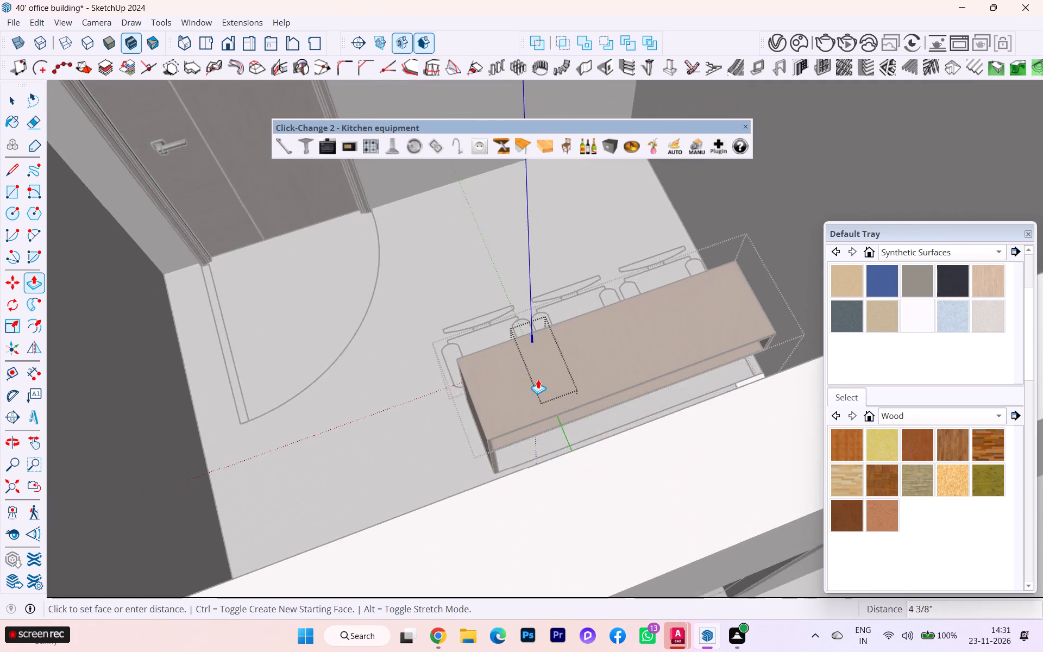
scroll(538, 379, "up", 2)
scroll(552, 393, "down", 2)
scroll(553, 395, "up", 6)
scroll(569, 428, "down", 1)
scroll(569, 430, "up", 6)
left_click(506, 418)
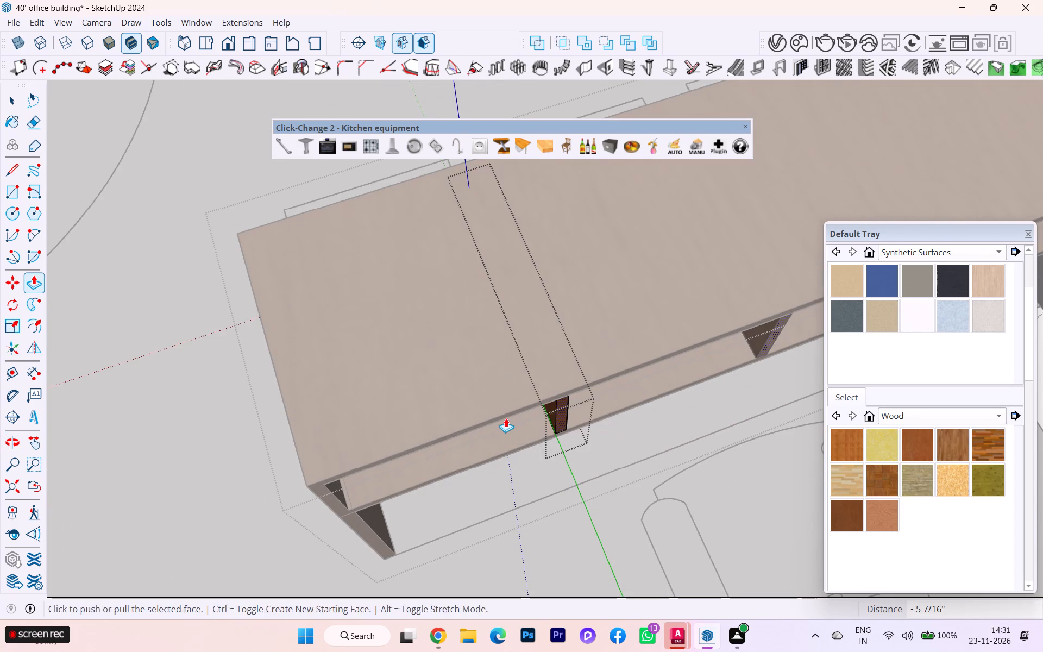
middle_click_drag(538, 412, 589, 294)
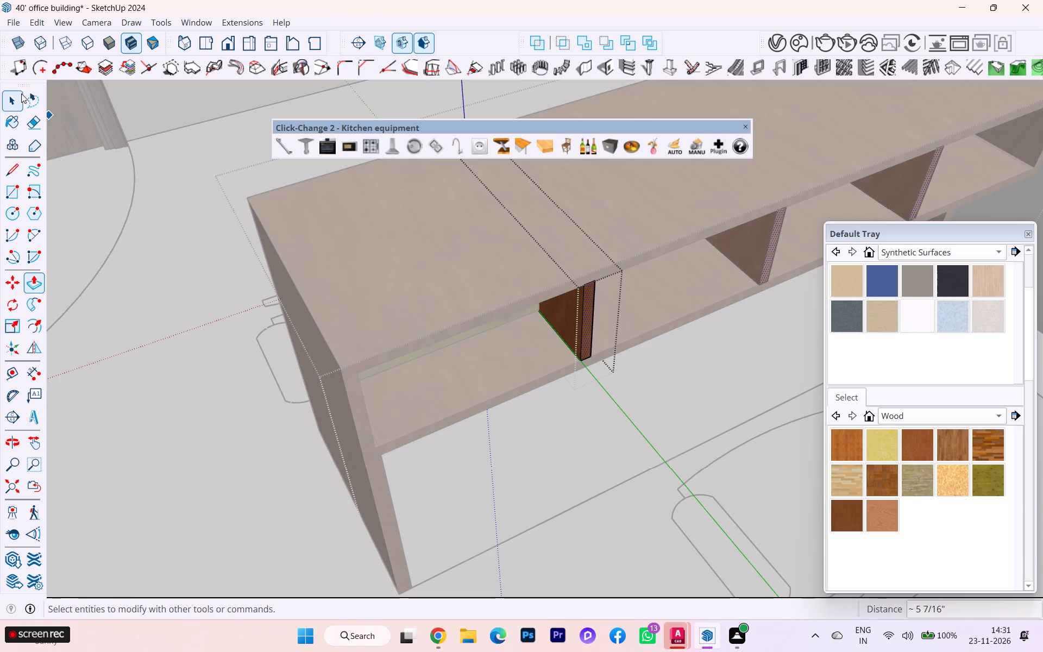
left_click(18, 93)
left_click(170, 321)
Show hidden back edges and scale the drawer's depth by about 1.54 so its front meets the desk's front edge.
middle_click_drag(470, 377, 435, 334)
left_click(423, 312)
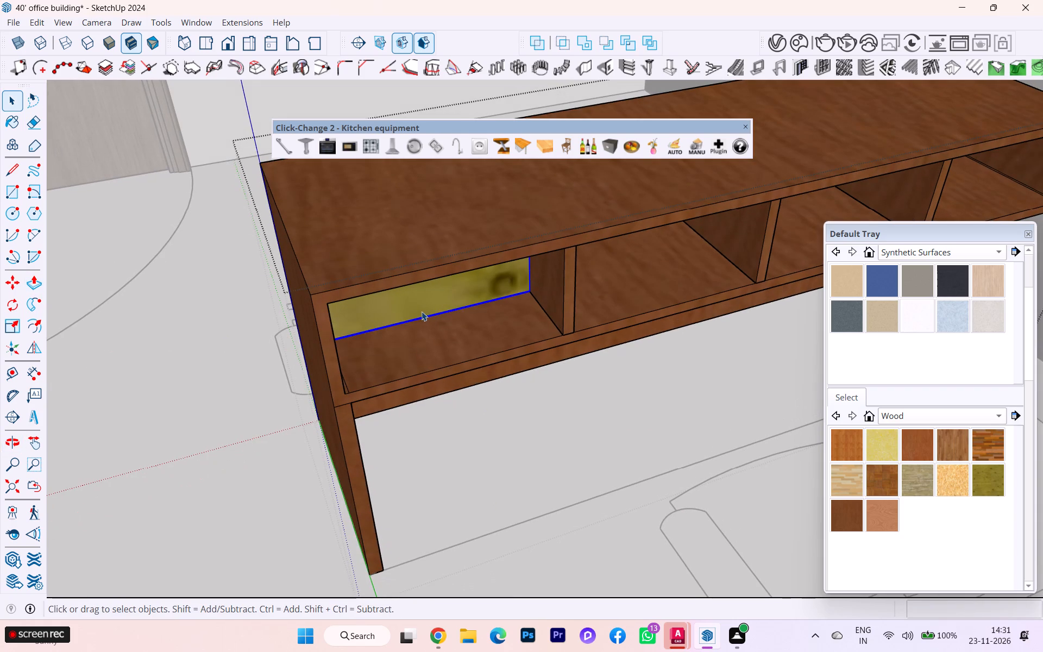
key("s")
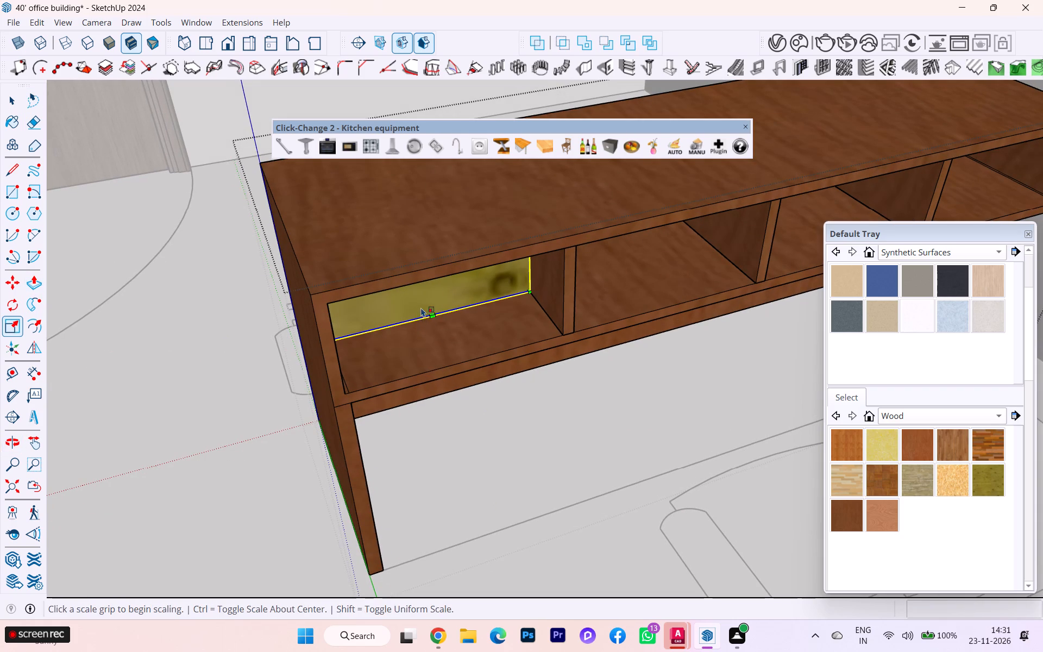
middle_click_drag(393, 247, 415, 300)
scroll(456, 379, "up", 3)
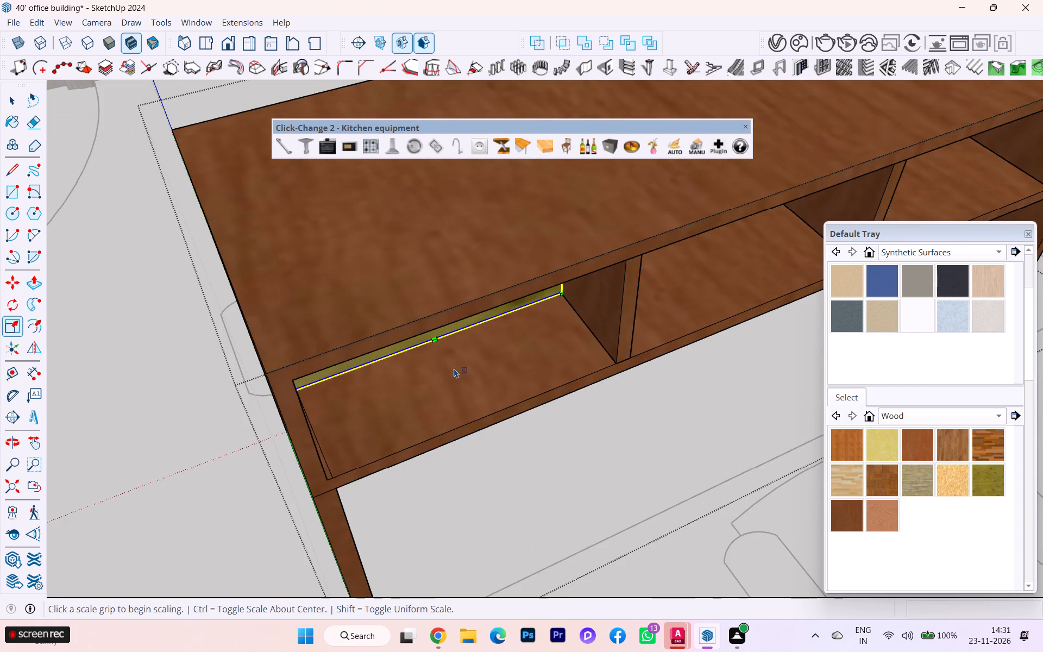
key("k")
middle_click_drag(444, 367, 439, 359)
scroll(413, 279, "up", 1)
middle_click_drag(413, 279, 531, 294)
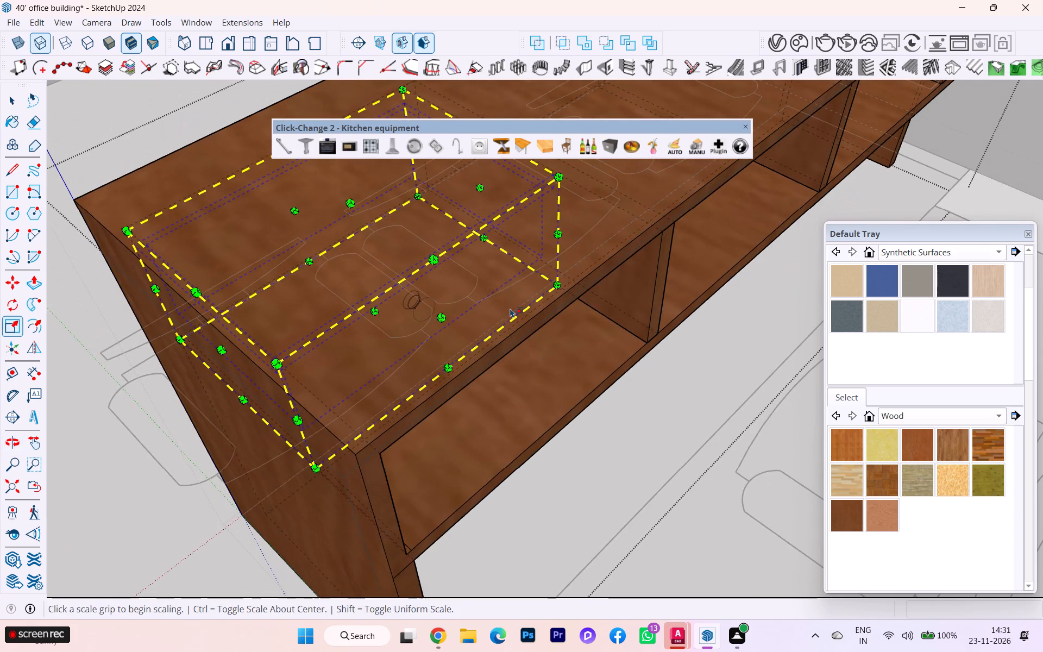
left_click(437, 317)
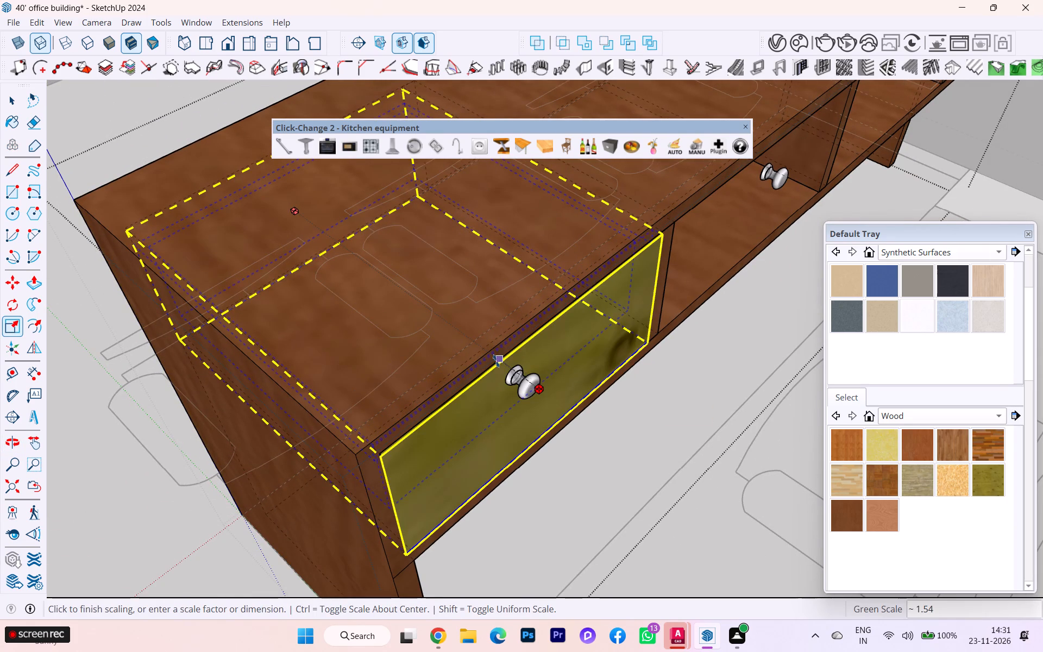
left_click(494, 362)
scroll(531, 361, "down", 2)
middle_click_drag(533, 366, 350, 378)
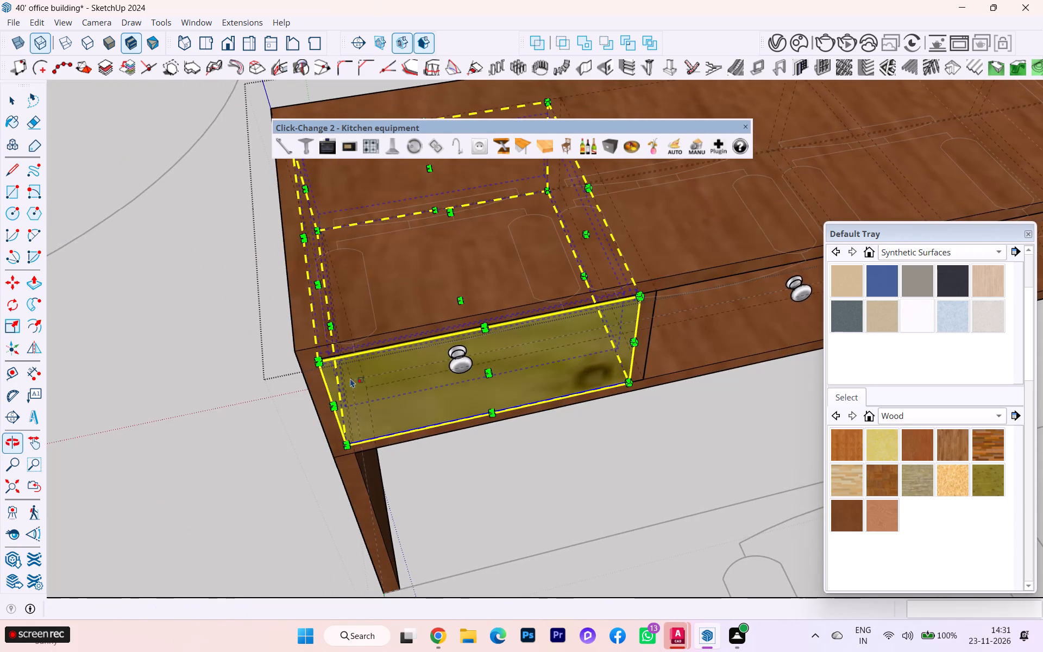
left_click(14, 102)
left_click(142, 186)
Convert the scaled drawer group in the first bay into a component.
scroll(244, 289, "down", 2)
middle_click_drag(259, 305, 259, 271)
left_click(369, 322)
triple_click(363, 328)
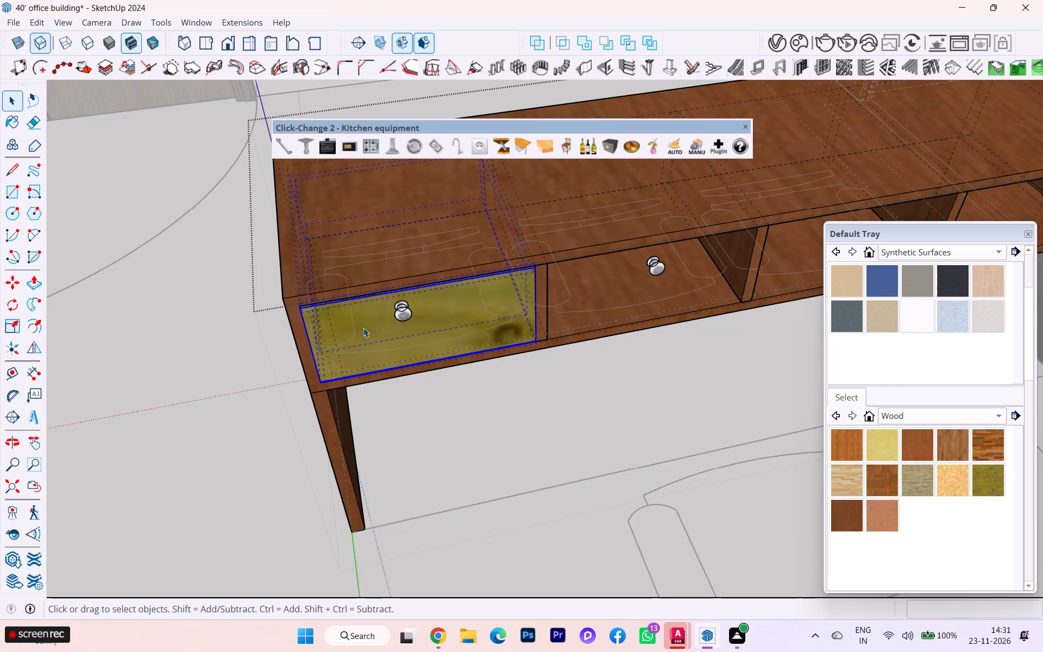
triple_click(363, 329)
left_click(257, 361)
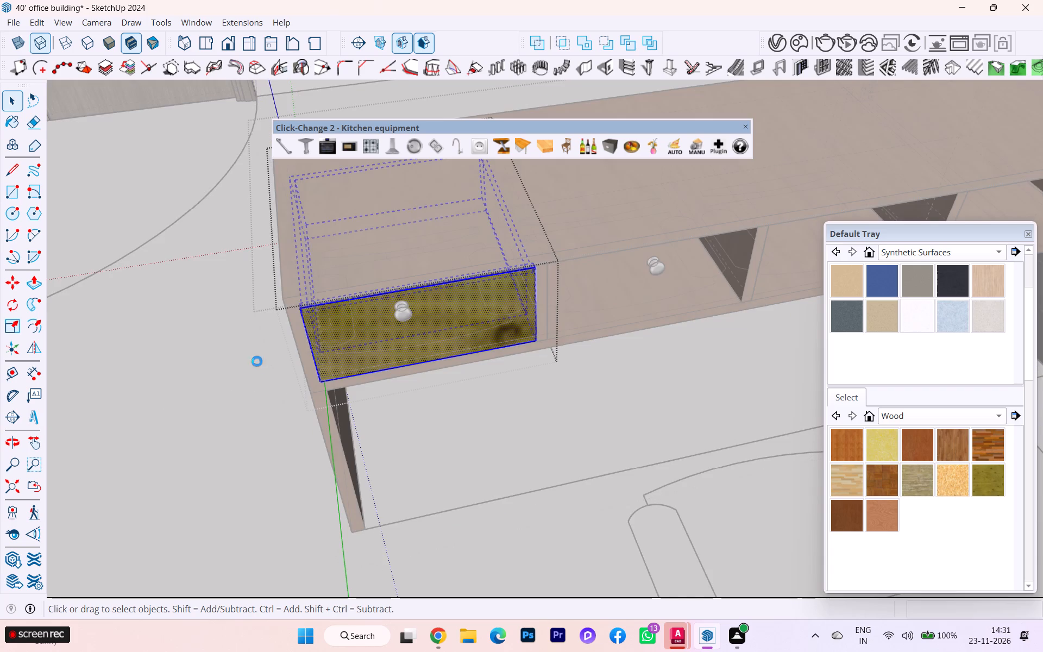
left_click(384, 341)
right_click(384, 341)
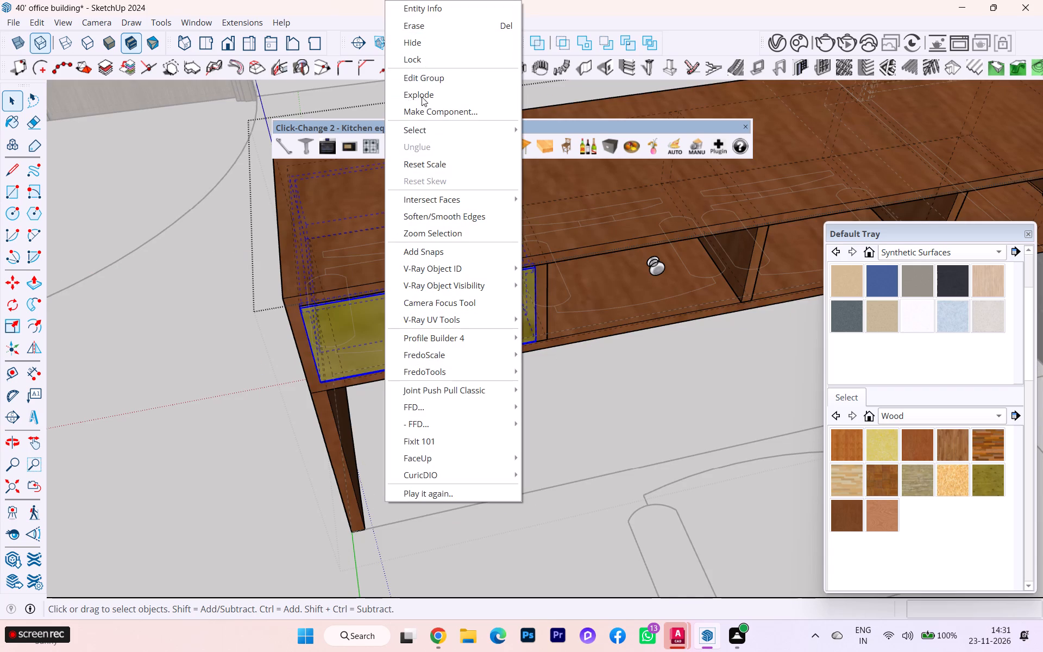
left_click(422, 116)
left_click(535, 488)
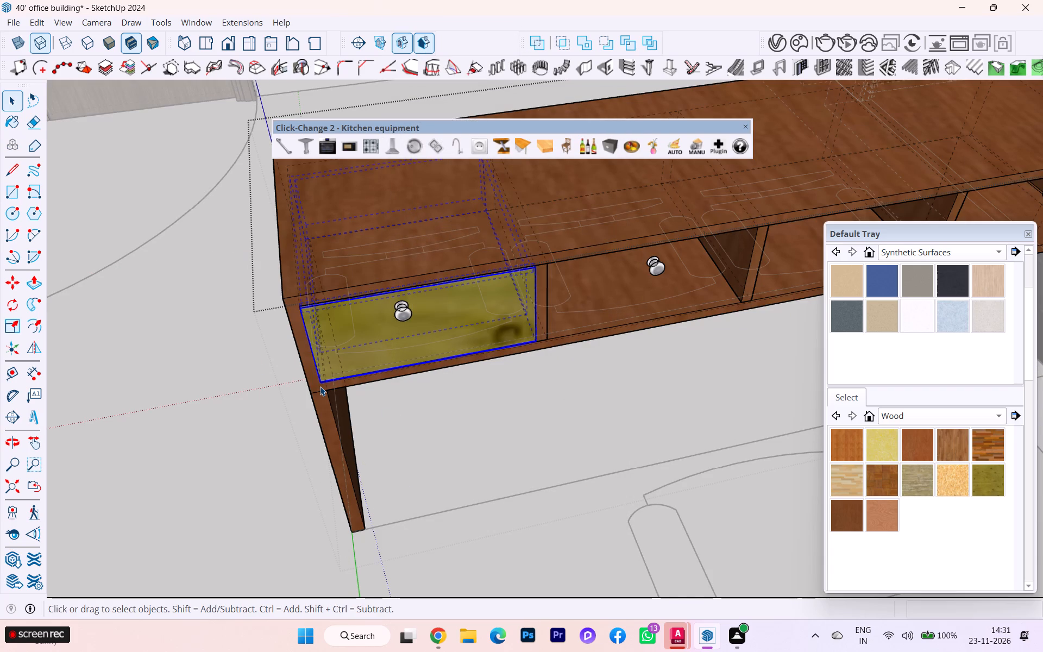
Copy the drawer component from the first bay into the second bay, aligning its lower front corner with the bay's corner.
key("m")
scroll(326, 388, "up", 2)
scroll(328, 388, "down", 1)
scroll(328, 388, "up", 2)
left_click(323, 378)
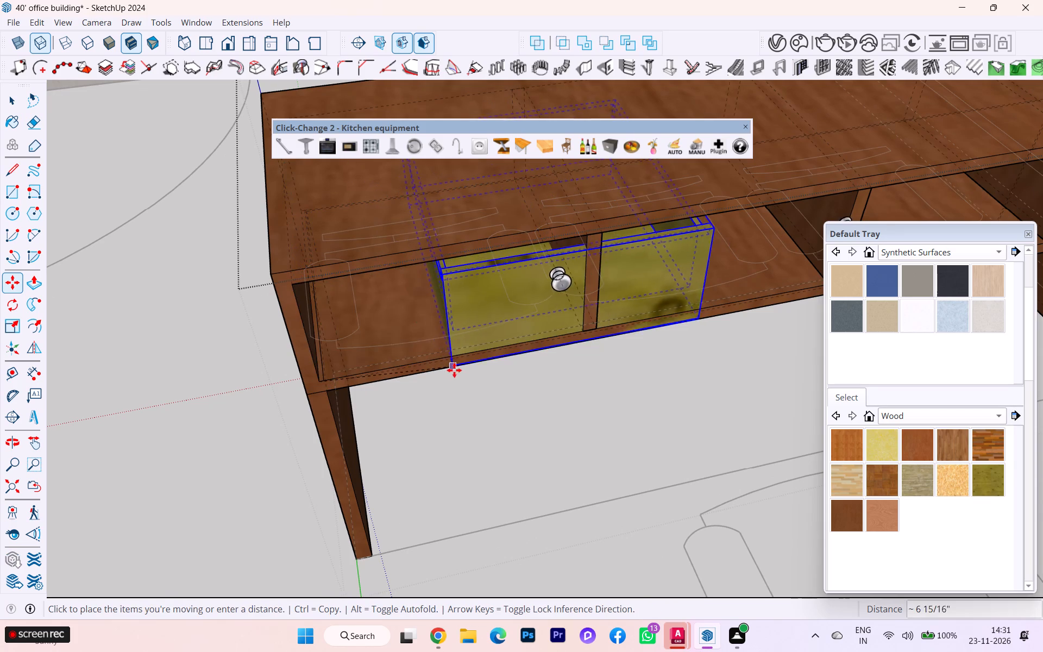
scroll(618, 323, "up", 2)
left_click(592, 326)
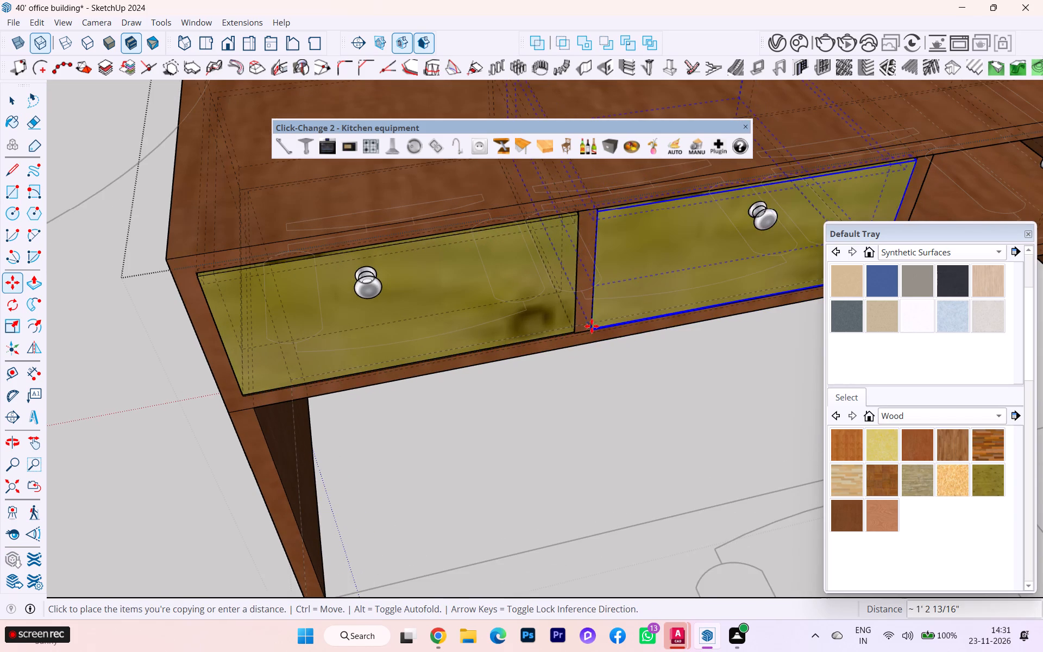
Copy the drawer from the second bay into the third bay, aligning its lower front corner with the bay's corner.
scroll(501, 356, "down", 3)
scroll(502, 356, "up", 1)
scroll(503, 356, "down", 2)
scroll(161, 381, "down", 3)
scroll(519, 363, "up", 6)
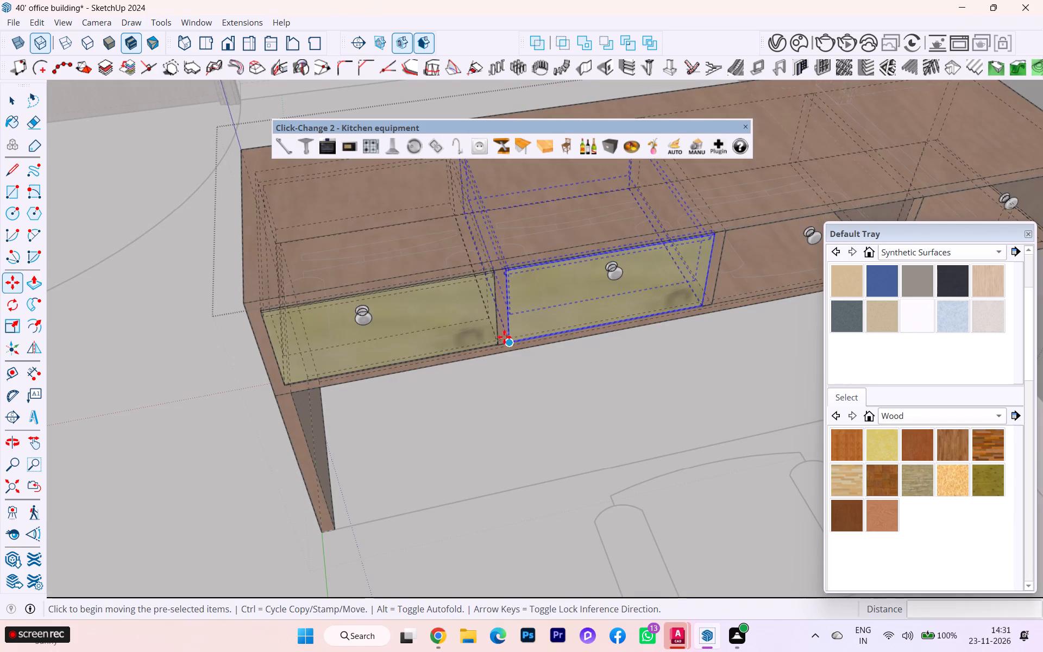
scroll(508, 336, "up", 1)
scroll(508, 336, "down", 1)
scroll(508, 336, "up", 2)
left_click(507, 346)
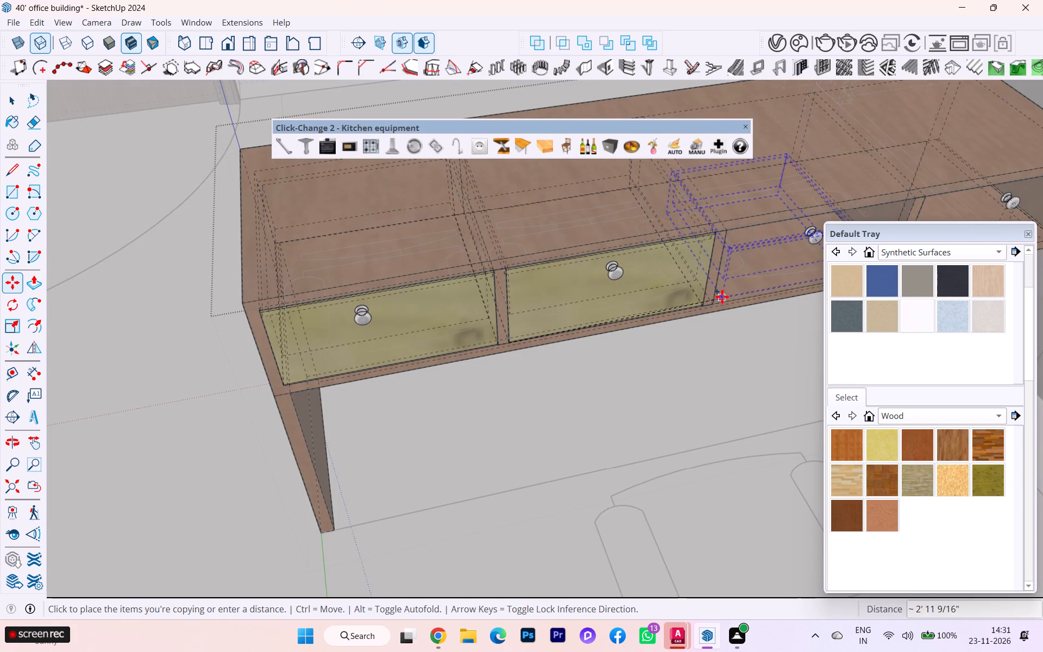
left_click(715, 303)
Copy the drawer from the third bay into the fourth bay along the red axis, with the hidden back edges turned off.
scroll(384, 350, "down", 2)
scroll(365, 351, "up", 1)
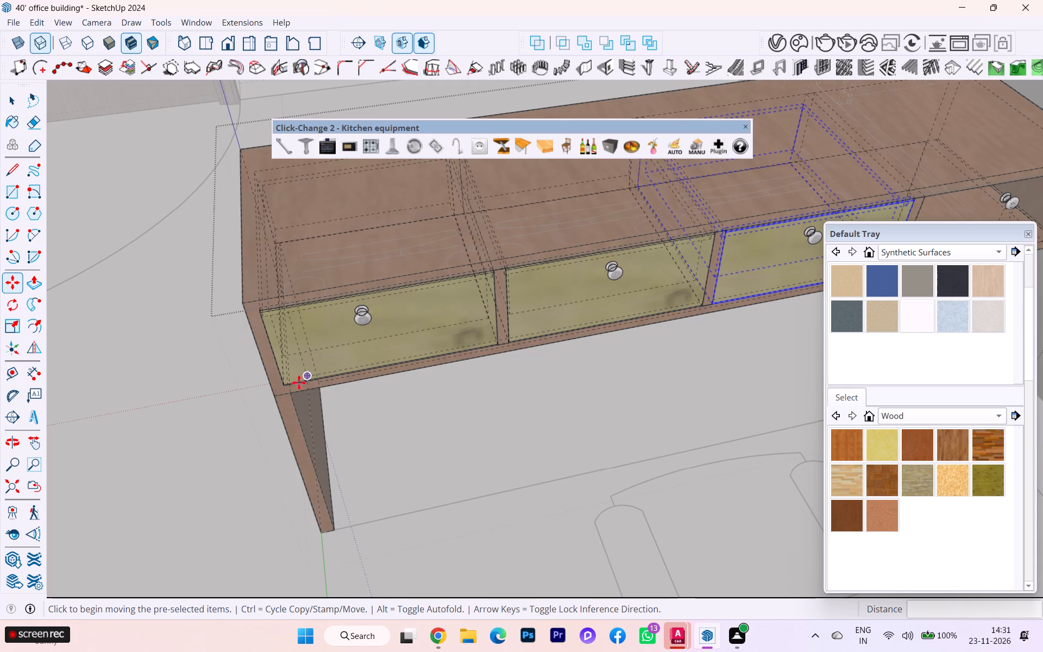
scroll(279, 393, "down", 2)
scroll(274, 393, "up", 1)
scroll(273, 393, "down", 2)
scroll(296, 393, "up", 3)
scroll(296, 393, "down", 5)
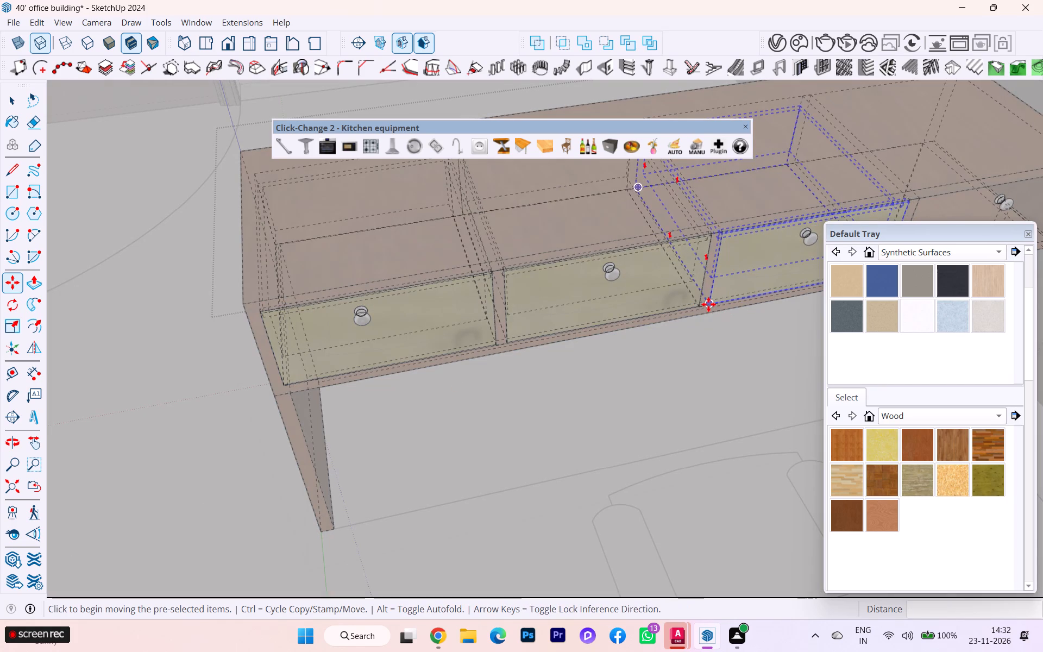
left_click(708, 304)
scroll(448, 309, "down", 1)
scroll(442, 310, "up", 3)
scroll(442, 310, "down", 3)
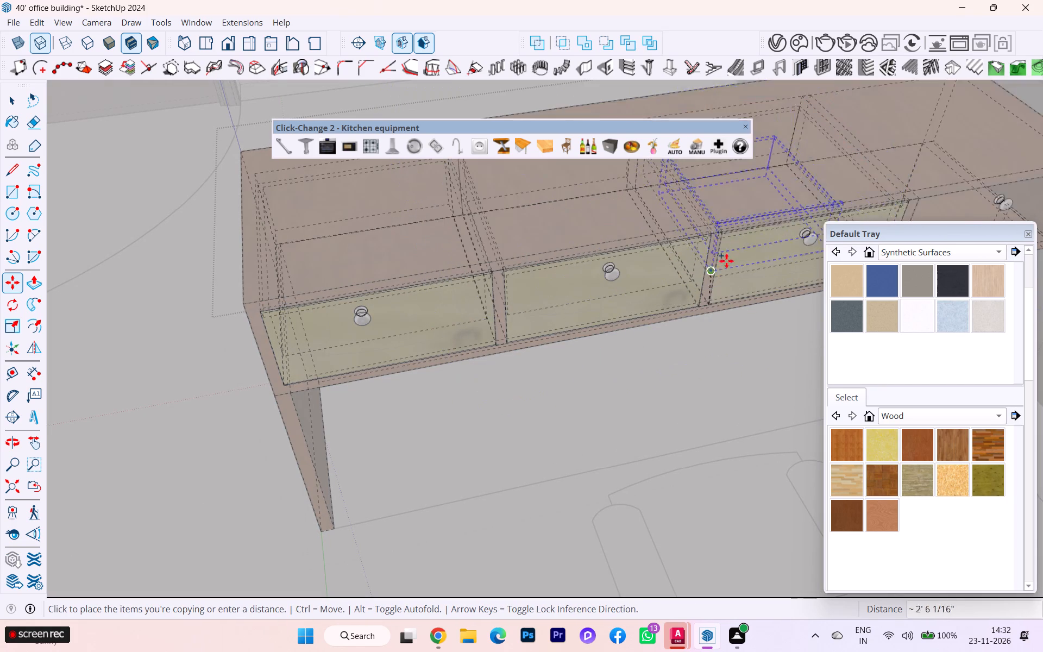
scroll(584, 279, "down", 1)
scroll(592, 279, "up", 1)
scroll(624, 280, "down", 5)
scroll(279, 320, "down", 5)
scroll(438, 273, "down", 6)
scroll(481, 303, "up", 6)
scroll(494, 303, "down", 1)
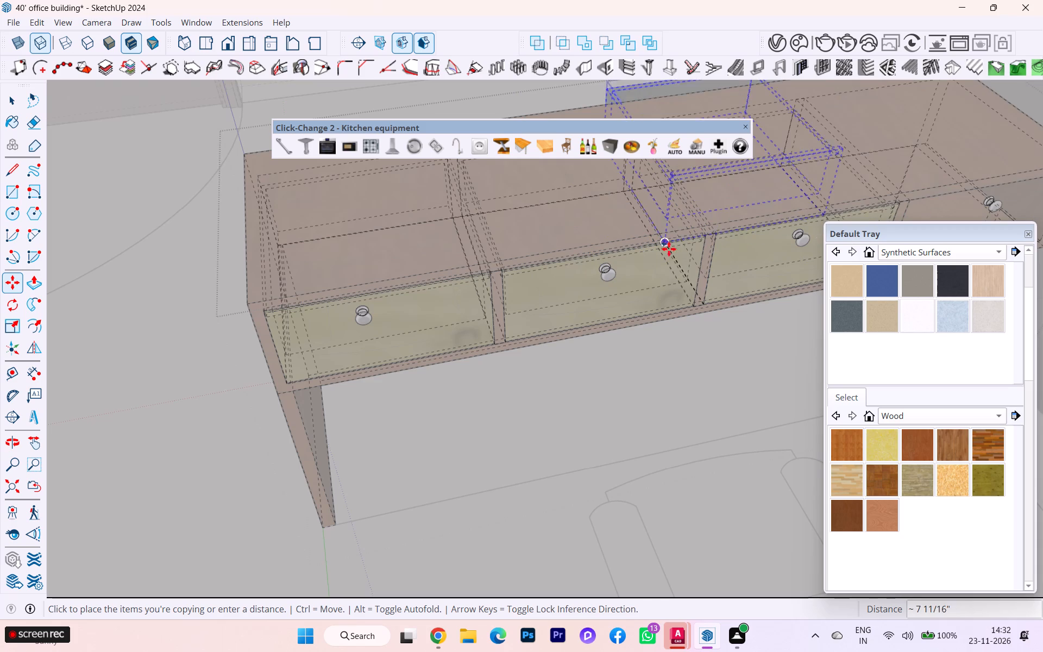
scroll(669, 249, "down", 5)
scroll(650, 296, "up", 1)
scroll(645, 297, "down", 2)
scroll(614, 302, "up", 3)
scroll(596, 305, "down", 1)
scroll(467, 350, "down", 3)
scroll(481, 354, "up", 2)
scroll(494, 354, "down", 4)
scroll(505, 348, "up", 2)
scroll(505, 348, "down", 1)
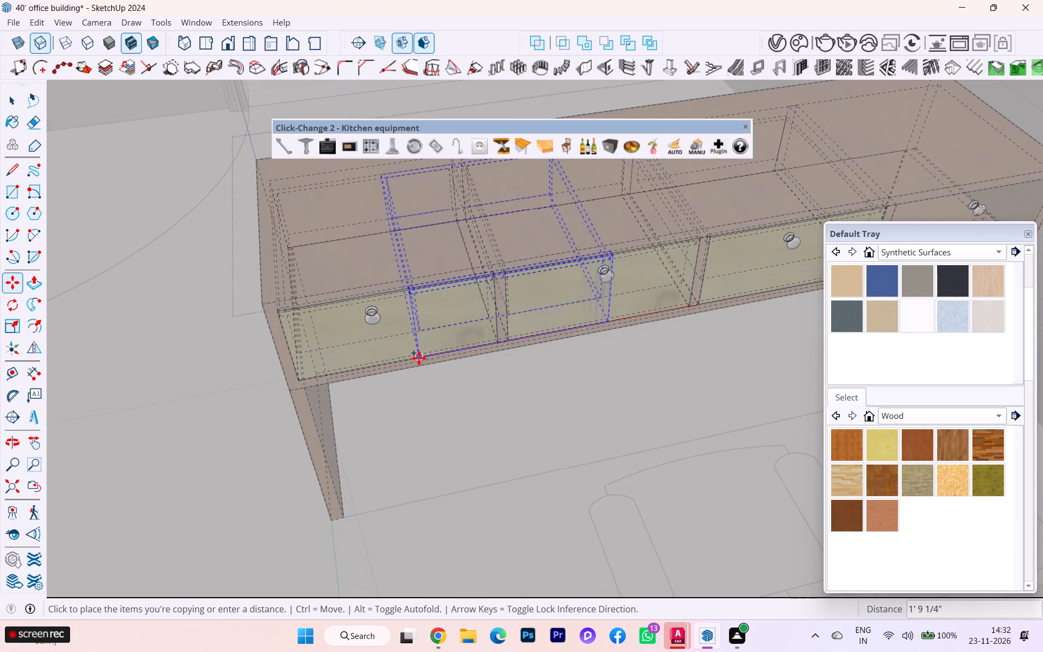
key("k")
scroll(469, 359, "down", 5)
scroll(373, 358, "up", 1)
scroll(373, 358, "down", 3)
scroll(376, 355, "up", 1)
scroll(694, 244, "down", 2)
scroll(705, 244, "up", 2)
scroll(641, 280, "down", 3)
scroll(390, 302, "down", 4)
scroll(129, 346, "up", 1)
scroll(128, 346, "down", 4)
scroll(110, 349, "up", 1)
scroll(5, 353, "down", 3)
scroll(4, 353, "up", 1)
scroll(4, 353, "down", 3)
scroll(727, 237, "up", 2)
scroll(734, 237, "down", 1)
scroll(734, 237, "up", 2)
scroll(817, 278, "up", 2)
scroll(816, 278, "down", 2)
scroll(816, 278, "up", 9)
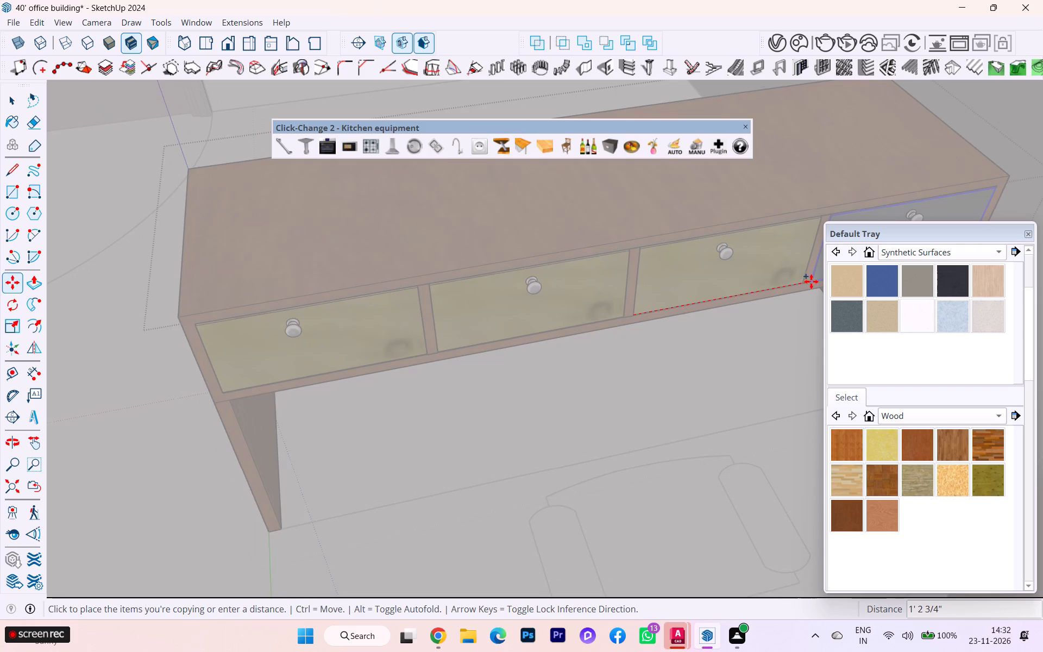
scroll(811, 281, "up", 2)
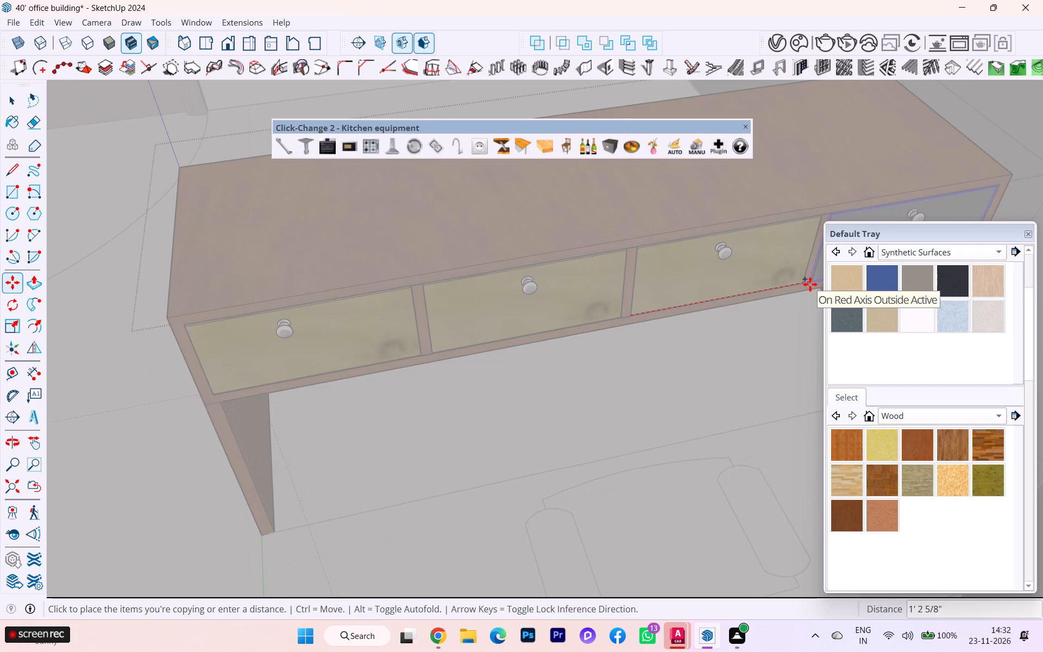
key("Right")
scroll(809, 285, "up", 3)
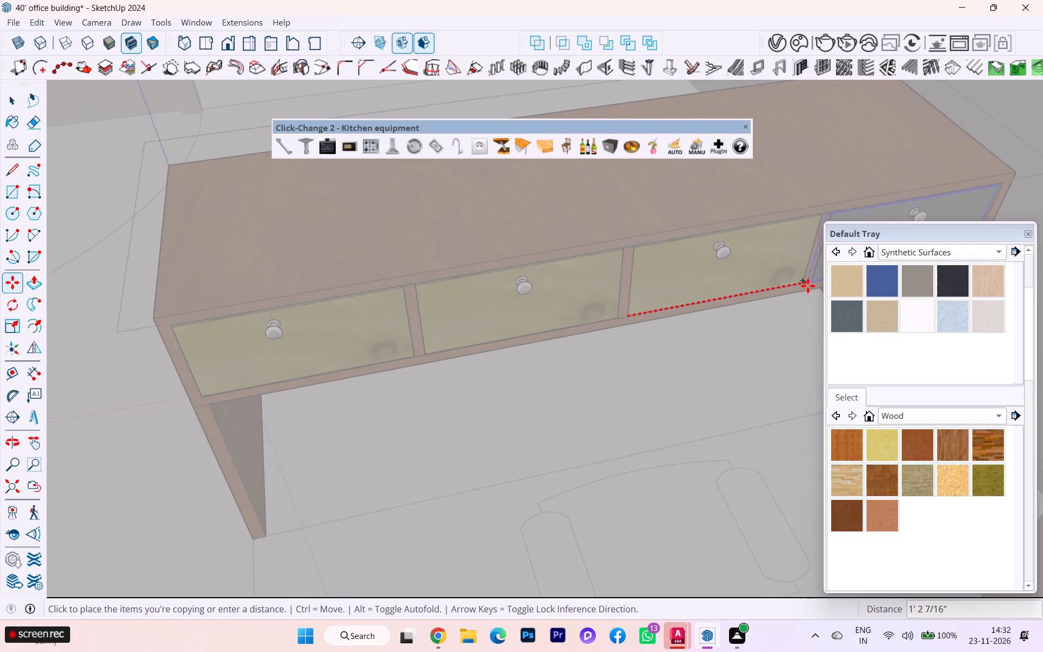
left_click(813, 282)
scroll(762, 230, "down", 3)
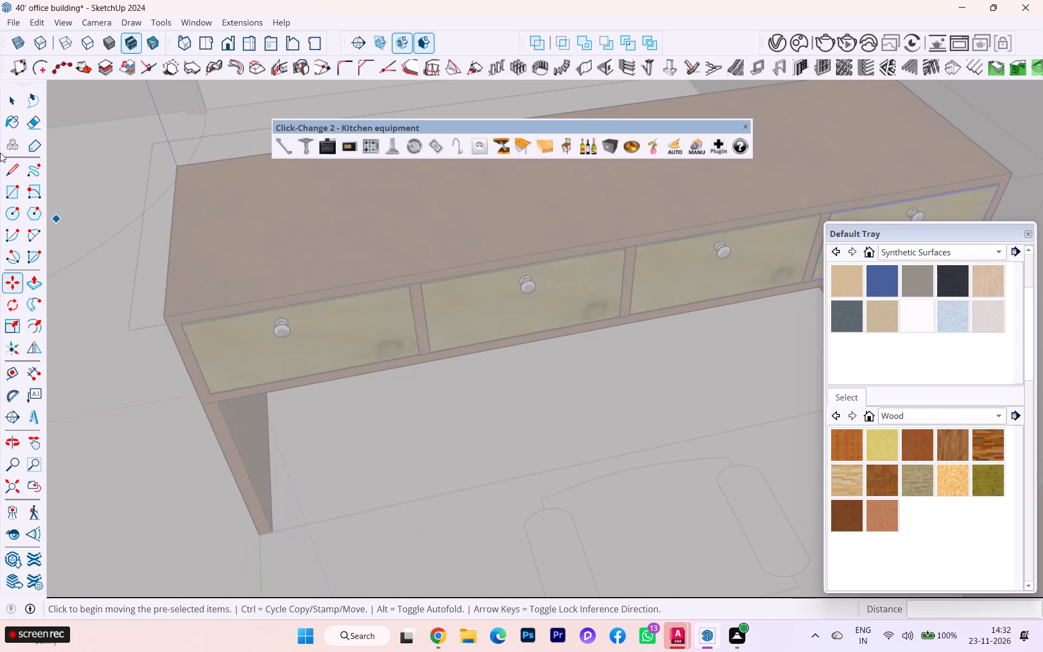
left_click(11, 98)
left_click(109, 261)
Examine the desk and its row of drawer fronts from several angles inside the room.
scroll(228, 283, "down", 4)
scroll(422, 299, "down", 1)
scroll(425, 299, "up", 1)
scroll(430, 298, "down", 2)
scroll(432, 297, "up", 1)
scroll(432, 297, "down", 4)
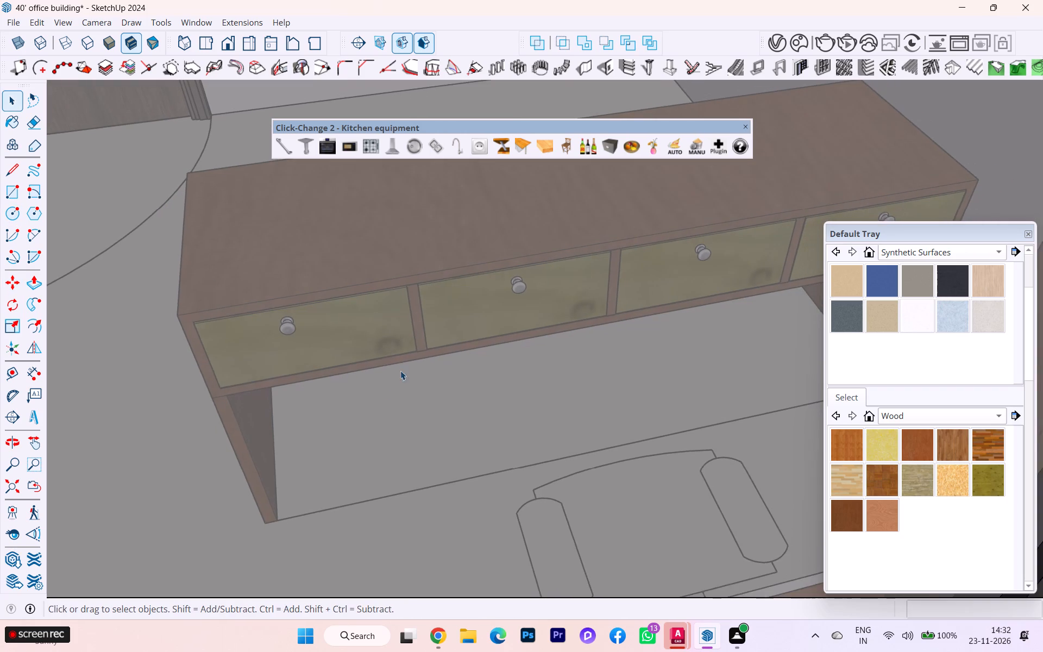
scroll(400, 371, "down", 4)
scroll(369, 407, "up", 2)
scroll(369, 406, "down", 1)
scroll(505, 500, "down", 3)
scroll(514, 503, "up", 1)
scroll(516, 503, "down", 1)
scroll(506, 418, "down", 11)
scroll(428, 355, "down", 9)
scroll(441, 372, "up", 2)
scroll(444, 373, "down", 1)
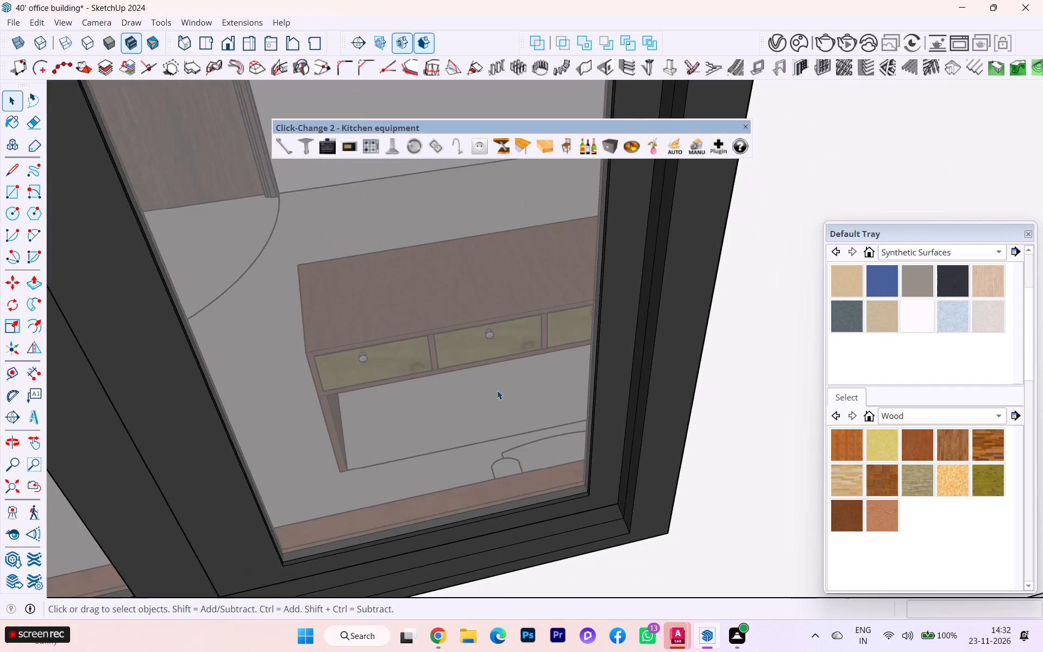
scroll(493, 380, "down", 9)
scroll(466, 360, "up", 1)
scroll(467, 363, "down", 2)
middle_click_drag(481, 366, 803, 436)
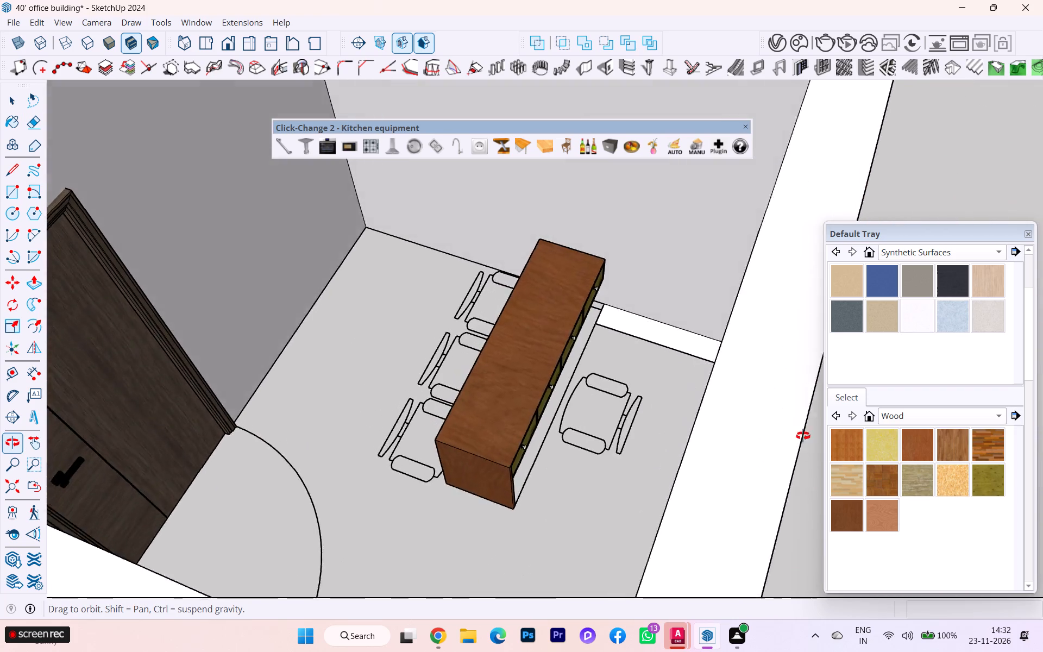
middle_click_drag(803, 436, 818, 432)
scroll(594, 403, "up", 6)
scroll(535, 406, "down", 1)
scroll(534, 406, "up", 2)
middle_click_drag(530, 407, 487, 330)
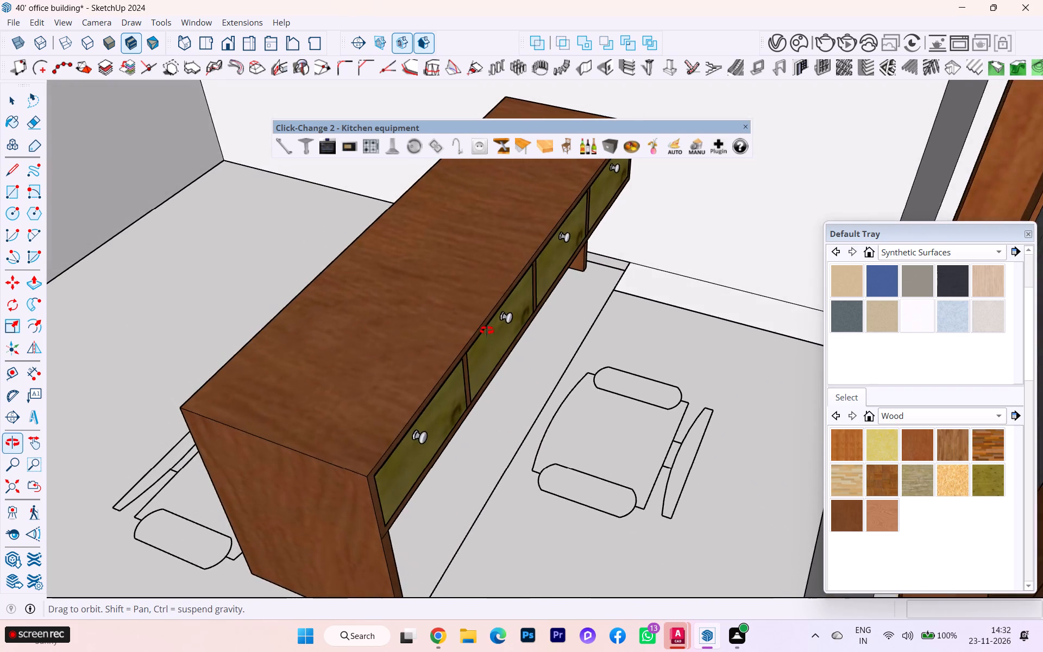
middle_click_drag(487, 330, 444, 355)
left_click(498, 332)
scroll(499, 328, "up", 5)
scroll(499, 328, "down", 1)
scroll(499, 328, "up", 1)
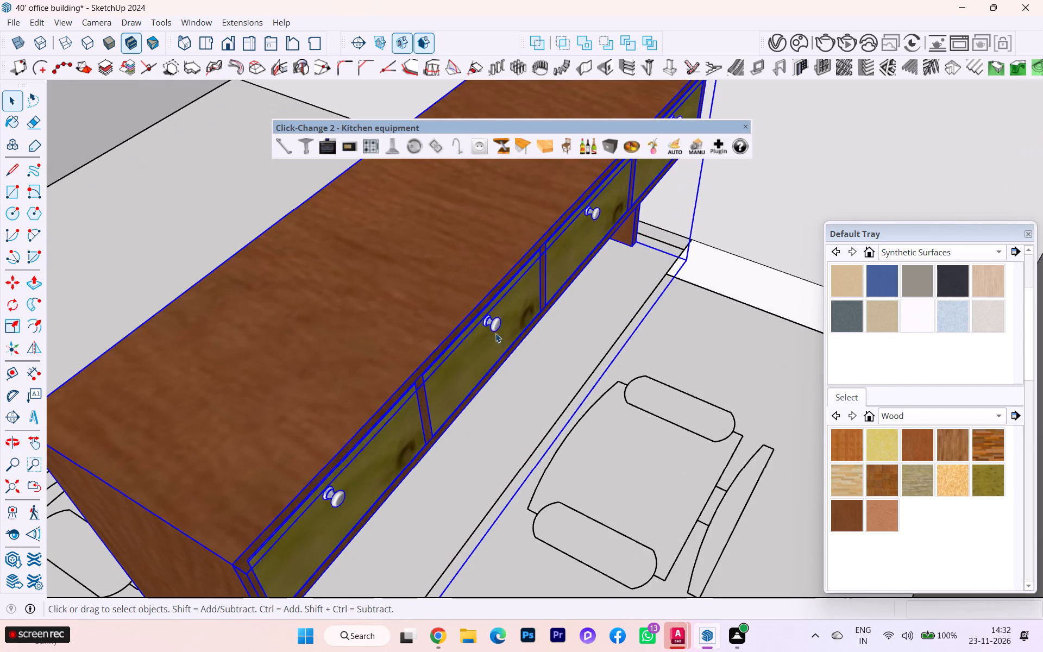
middle_click_drag(492, 335, 532, 262)
scroll(543, 349, "down", 1)
scroll(543, 354, "up", 3)
scroll(543, 361, "down", 2)
scroll(542, 370, "up", 1)
scroll(368, 396, "down", 4)
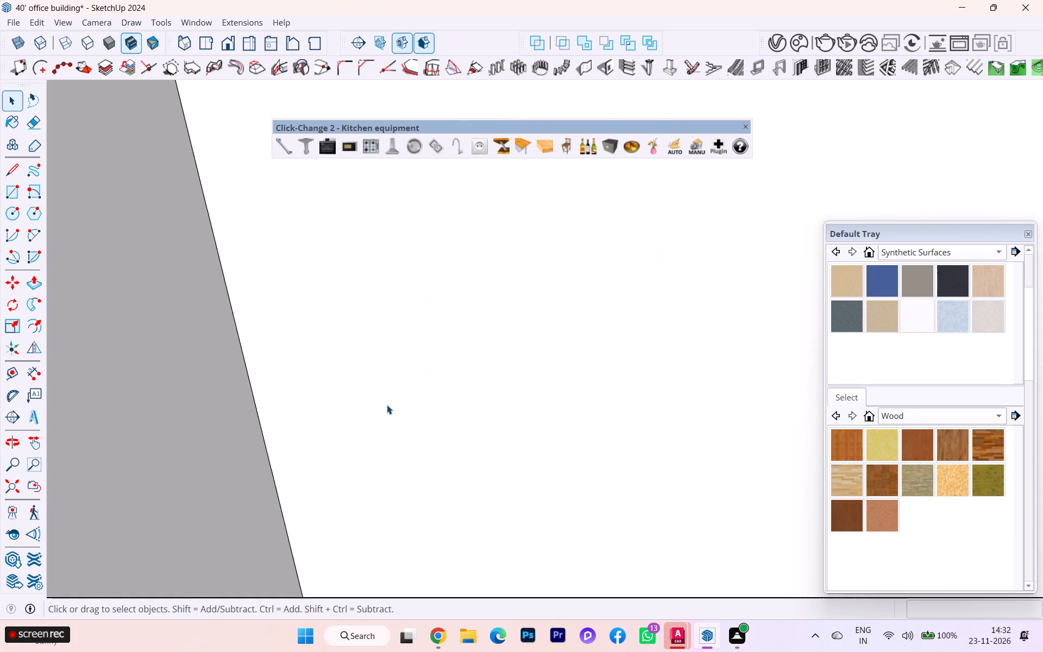
scroll(387, 405, "down", 4)
Fit the whole building in view, open the office desk group for editing and select its connected wooden body.
left_click(3, 478)
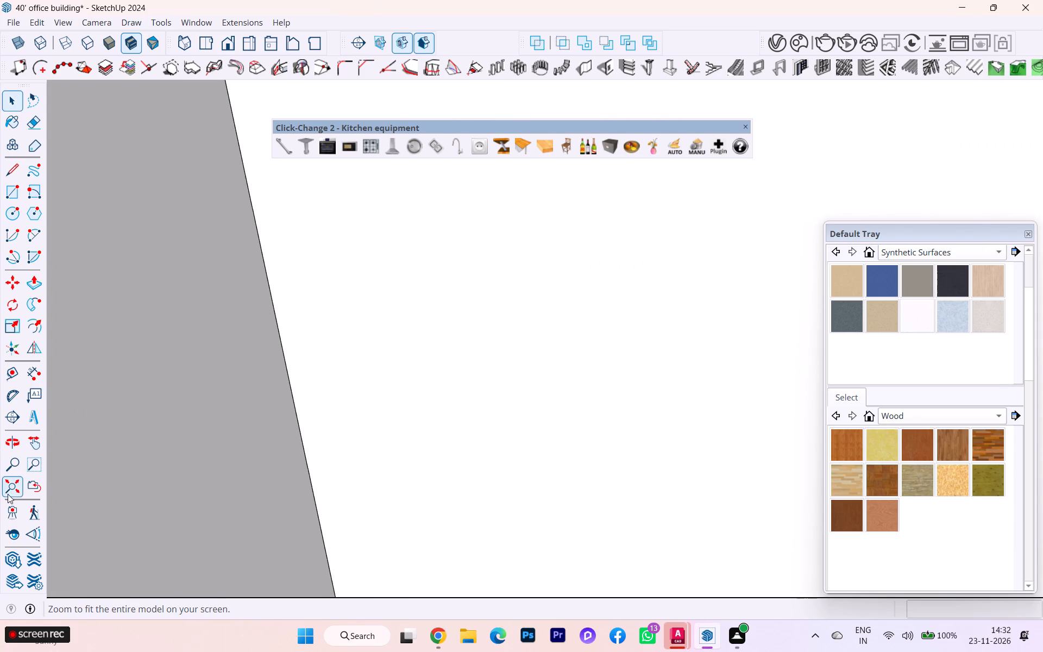
left_click(7, 494)
scroll(160, 467, "down", 6)
scroll(317, 450, "up", 1)
scroll(318, 450, "down", 1)
left_click(448, 444)
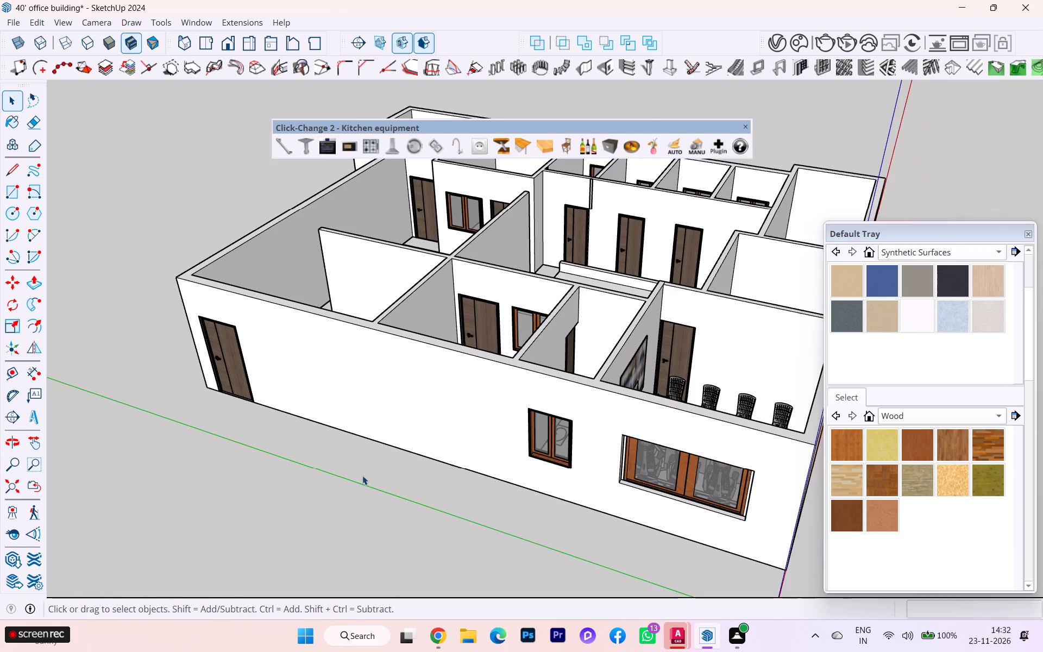
middle_click_drag(373, 481, 646, 607)
scroll(384, 488, "down", 1)
scroll(543, 534, "down", 2)
middle_click_drag(545, 533, 718, 580)
scroll(554, 166, "up", 2)
scroll(558, 162, "down", 1)
scroll(558, 162, "up", 2)
scroll(657, 215, "down", 1)
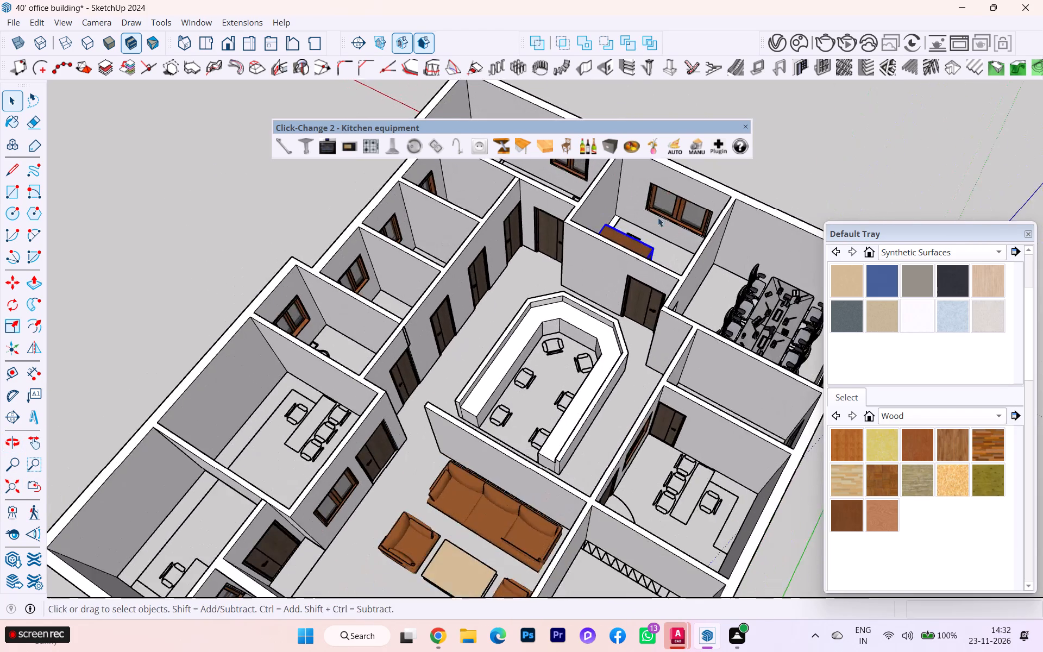
middle_click_drag(658, 218, 363, 319)
scroll(640, 348, "up", 4)
middle_click_drag(755, 353, 492, 293)
scroll(789, 521, "up", 2)
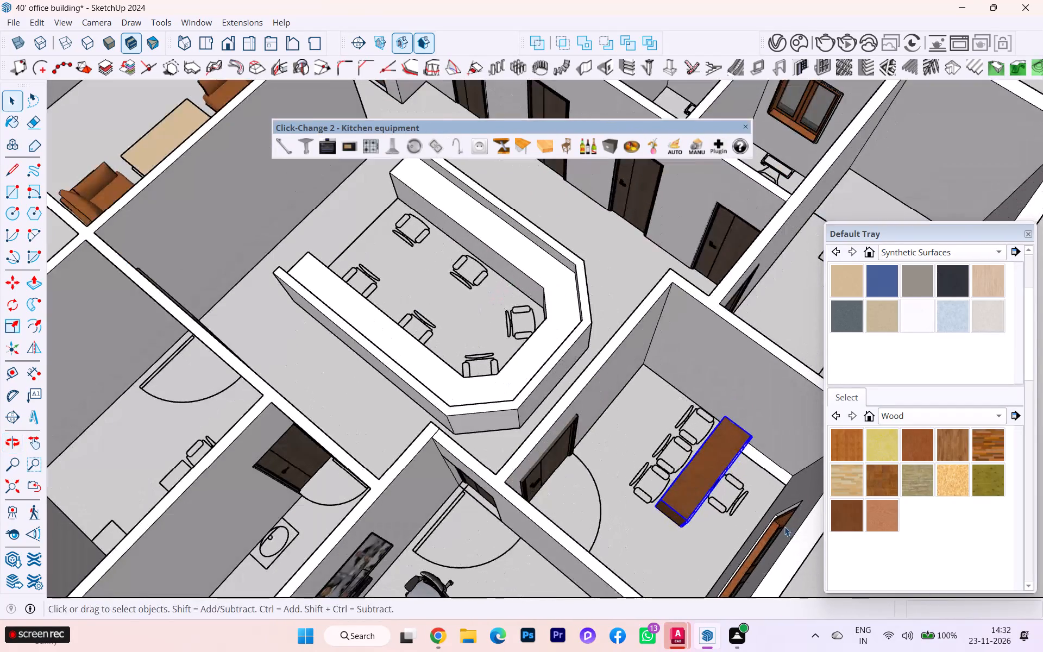
scroll(703, 496, "down", 2)
middle_click_drag(700, 494, 529, 419)
scroll(661, 574, "up", 3)
scroll(627, 549, "down", 1)
middle_click_drag(625, 550, 676, 585)
scroll(672, 570, "up", 4)
scroll(656, 531, "down", 1)
scroll(652, 528, "up", 5)
double_click(626, 497)
left_click(625, 497)
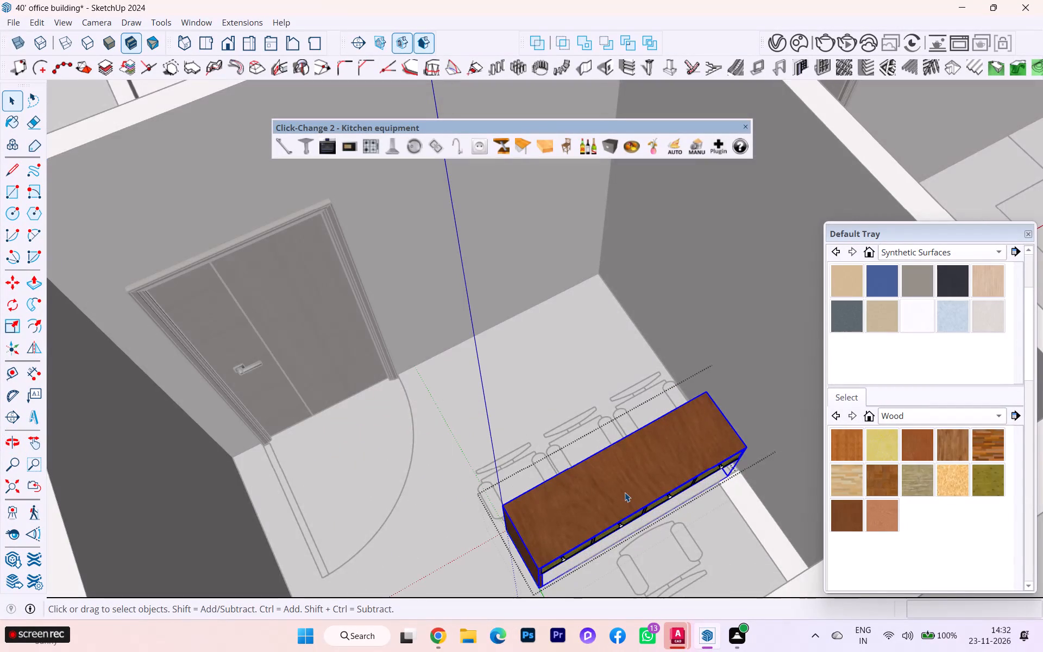
triple_click(625, 492)
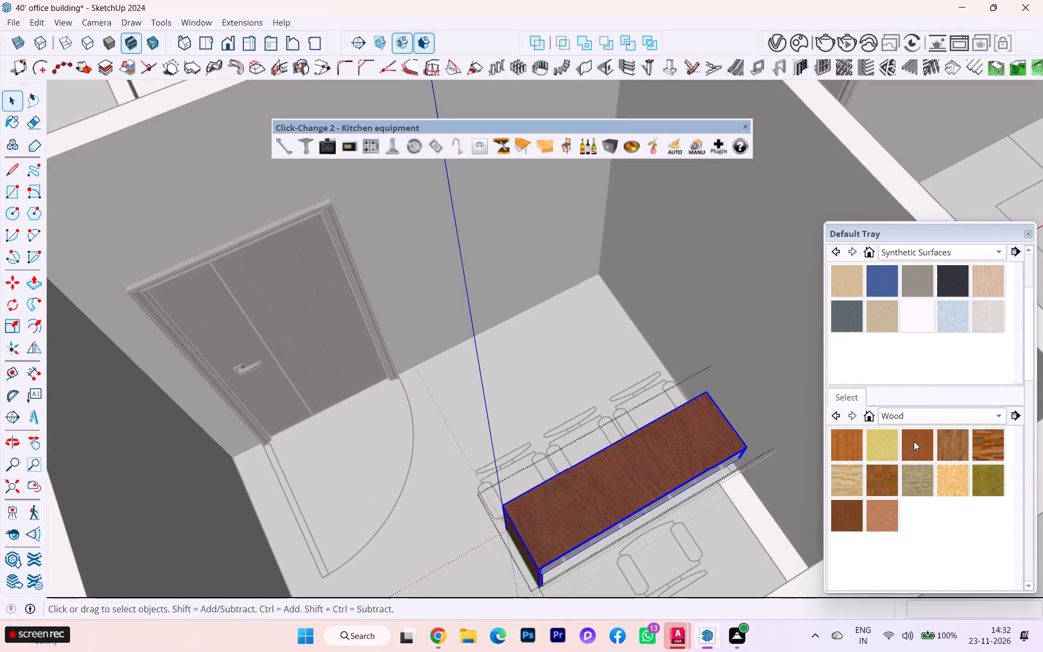
Switch the material library from Wood to the Stone collection.
left_click(918, 416)
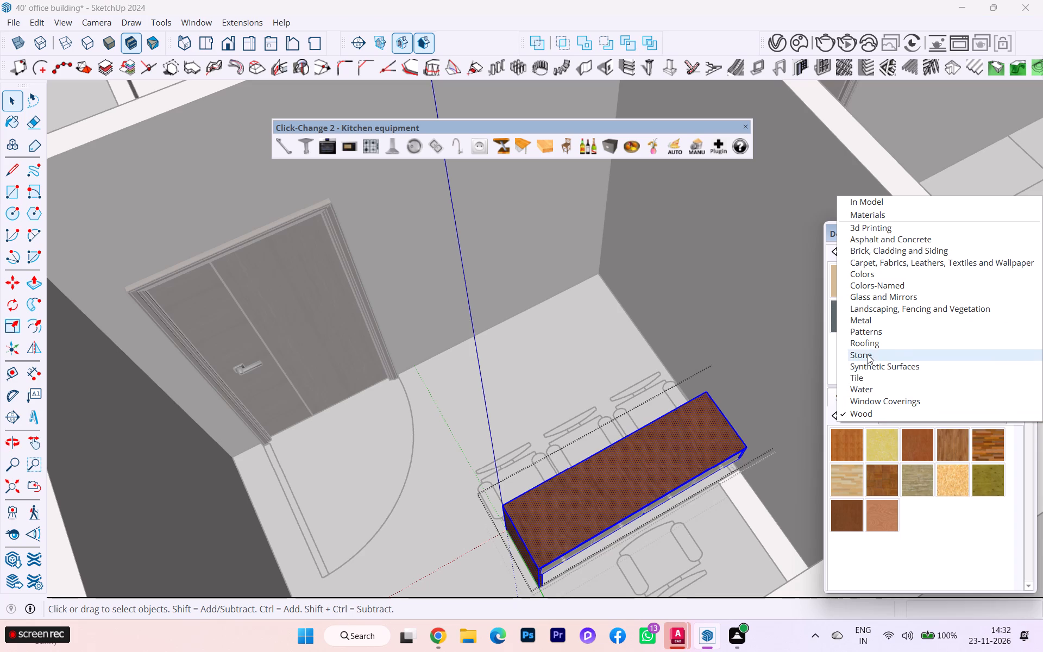
left_click(868, 354)
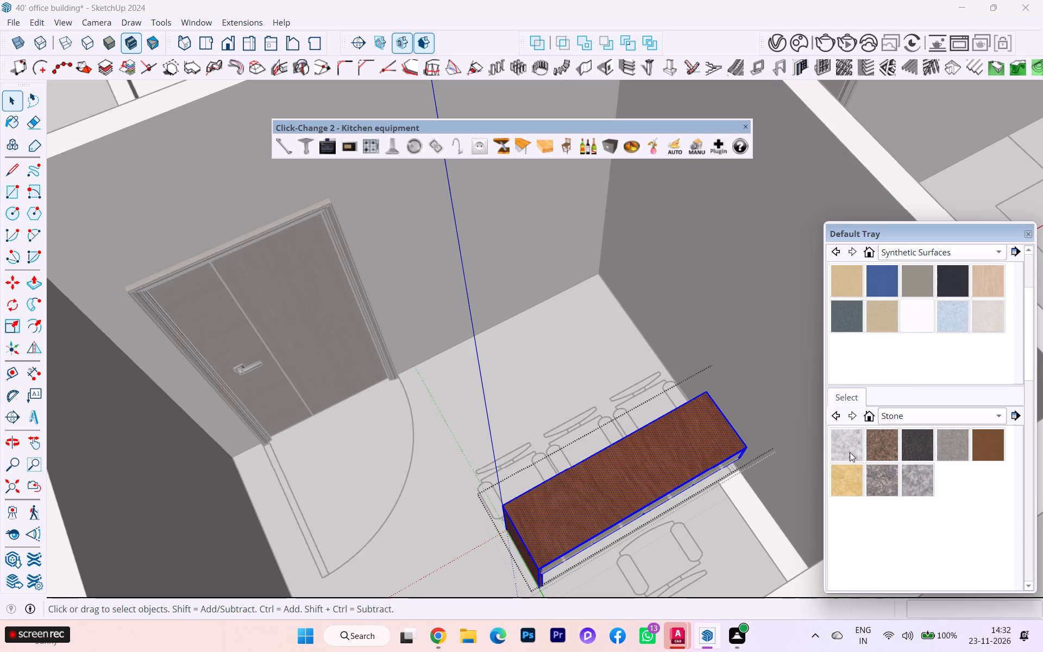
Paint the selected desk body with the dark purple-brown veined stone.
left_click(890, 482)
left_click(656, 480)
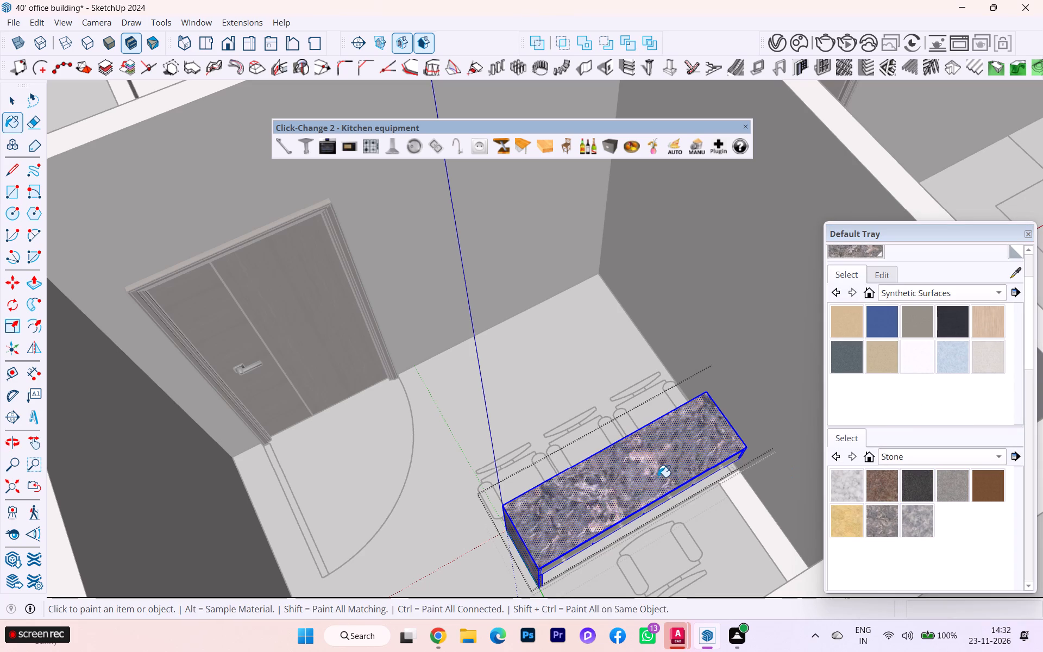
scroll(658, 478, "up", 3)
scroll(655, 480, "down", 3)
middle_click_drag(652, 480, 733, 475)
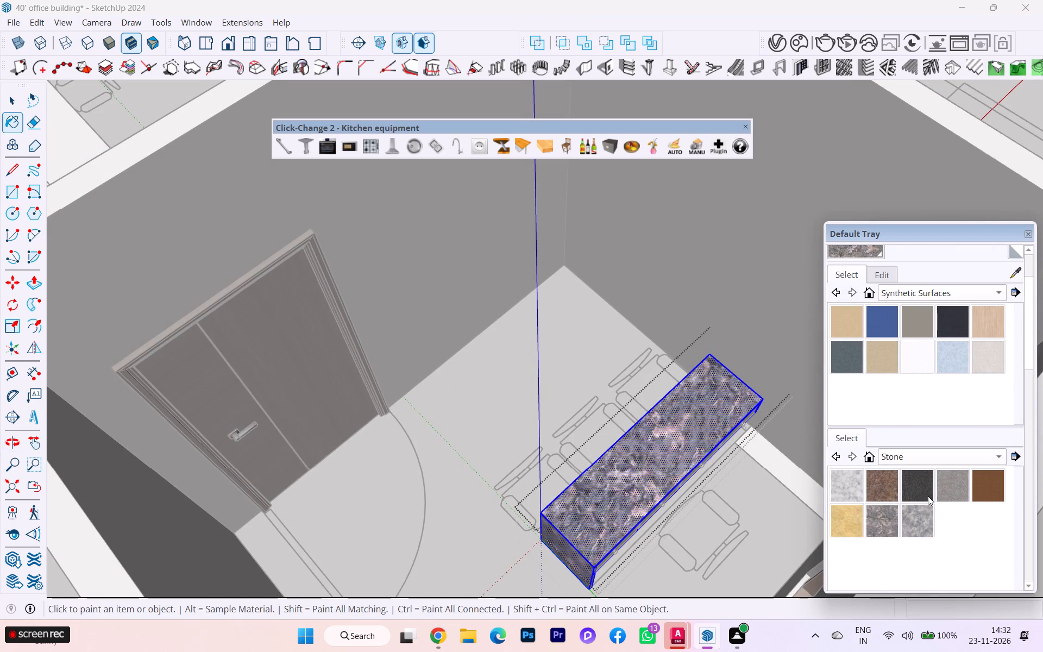
Paint the selected desk body with the grey mottled stone and clear the selection.
left_click(907, 520)
left_click(684, 461)
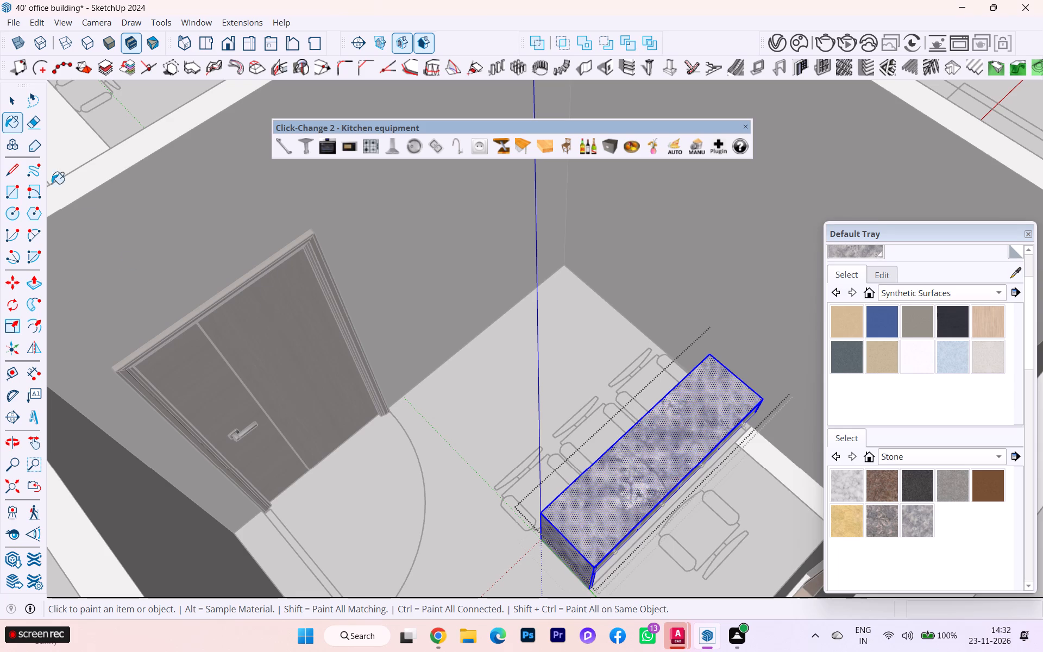
left_click(15, 102)
left_click(459, 399)
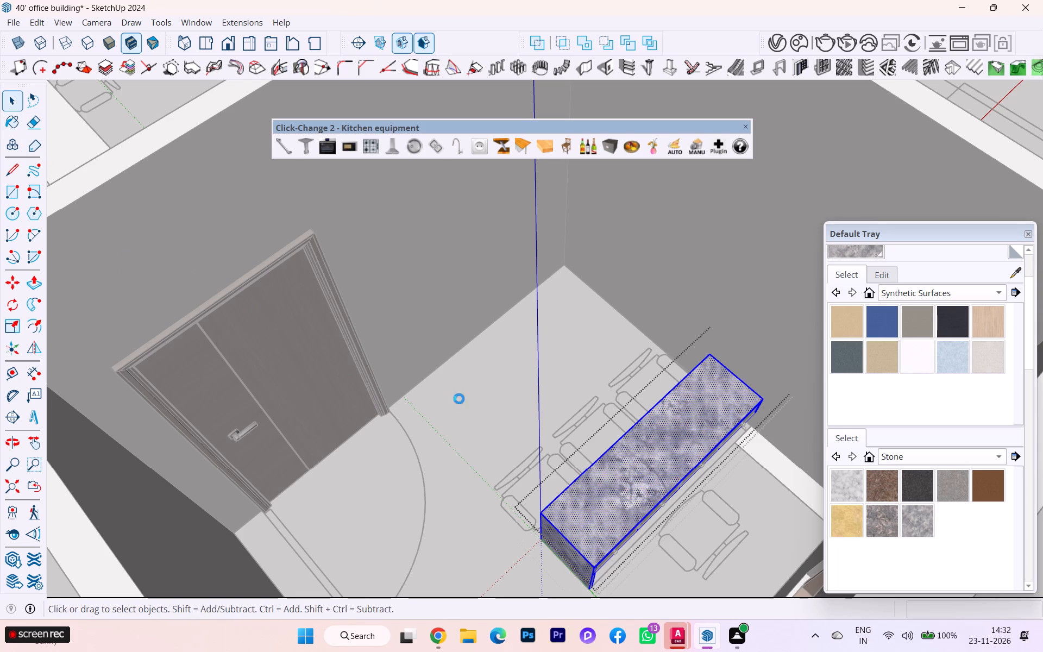
Examine the stone-painted desk with its drawer fronts and the neighbouring reception counter area.
middle_click_drag(550, 463, 521, 422)
scroll(621, 482, "up", 2)
scroll(639, 505, "down", 3)
scroll(642, 511, "up", 3)
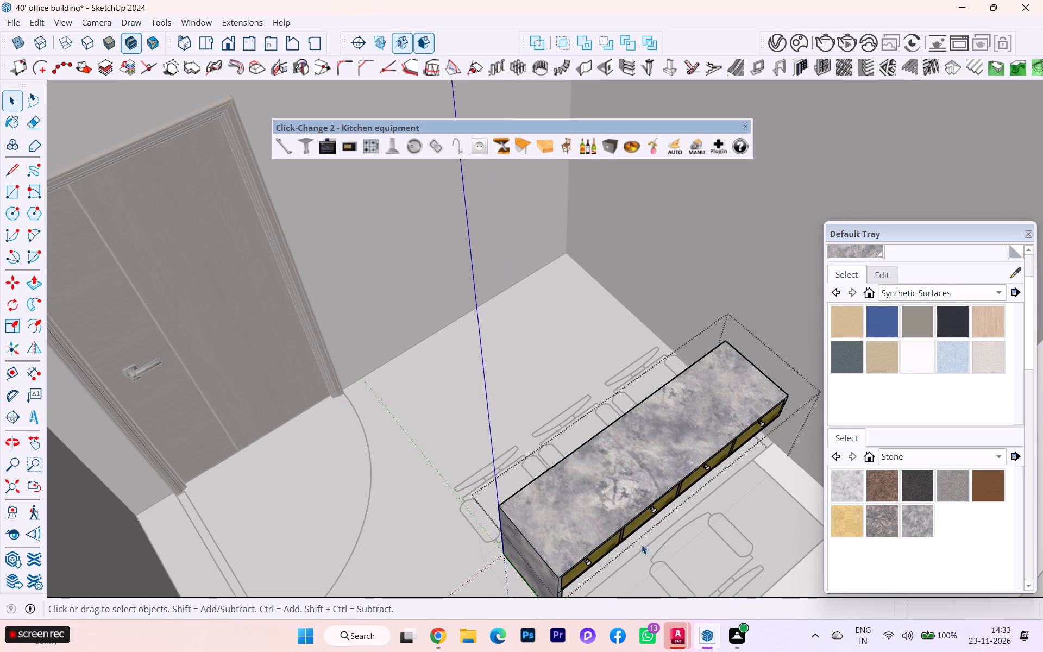
scroll(641, 545, "down", 1)
middle_click_drag(641, 545, 885, 544)
middle_click_drag(739, 500, 946, 500)
scroll(668, 482, "down", 2)
middle_click_drag(665, 484, 407, 497)
scroll(401, 488, "down", 1)
scroll(401, 488, "up", 4)
scroll(442, 434, "down", 4)
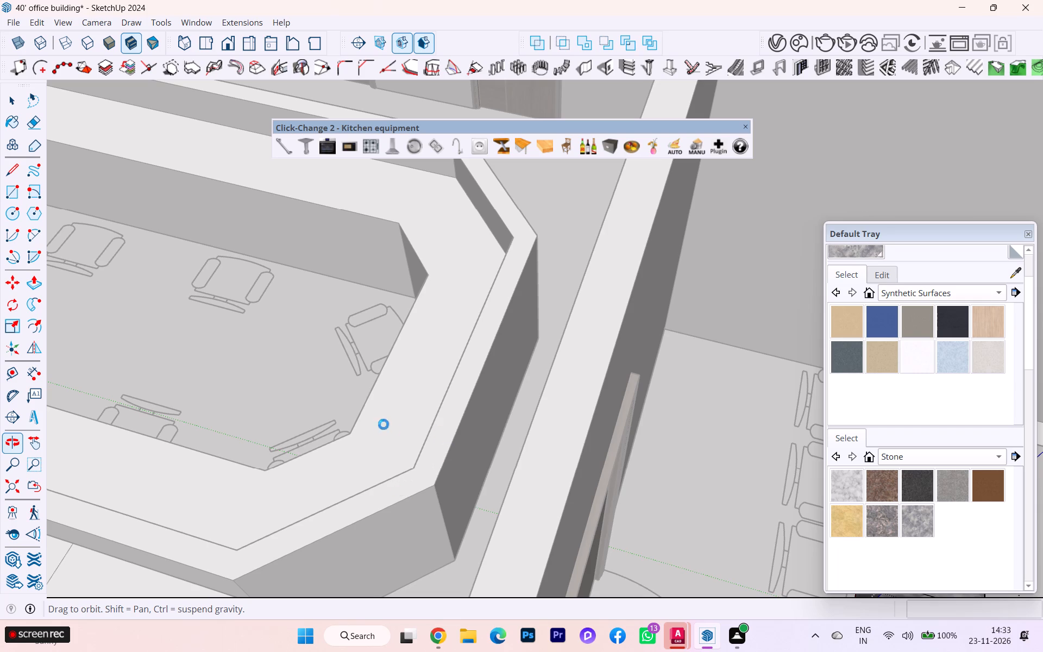
scroll(388, 429, "down", 8)
left_click(11, 104)
Examine the whole office building layout from above, from the stone desk's room out to the exterior walls.
scroll(281, 240, "down", 1)
scroll(285, 241, "up", 2)
scroll(298, 252, "down", 3)
scroll(424, 369, "down", 3)
scroll(416, 354, "up", 2)
scroll(416, 354, "down", 2)
scroll(416, 354, "up", 2)
scroll(416, 354, "down", 3)
scroll(416, 354, "up", 1)
scroll(423, 356, "down", 1)
scroll(428, 358, "up", 1)
scroll(429, 359, "down", 1)
scroll(379, 340, "down", 1)
scroll(379, 340, "up", 2)
scroll(379, 340, "down", 2)
scroll(378, 340, "up", 2)
scroll(378, 340, "down", 2)
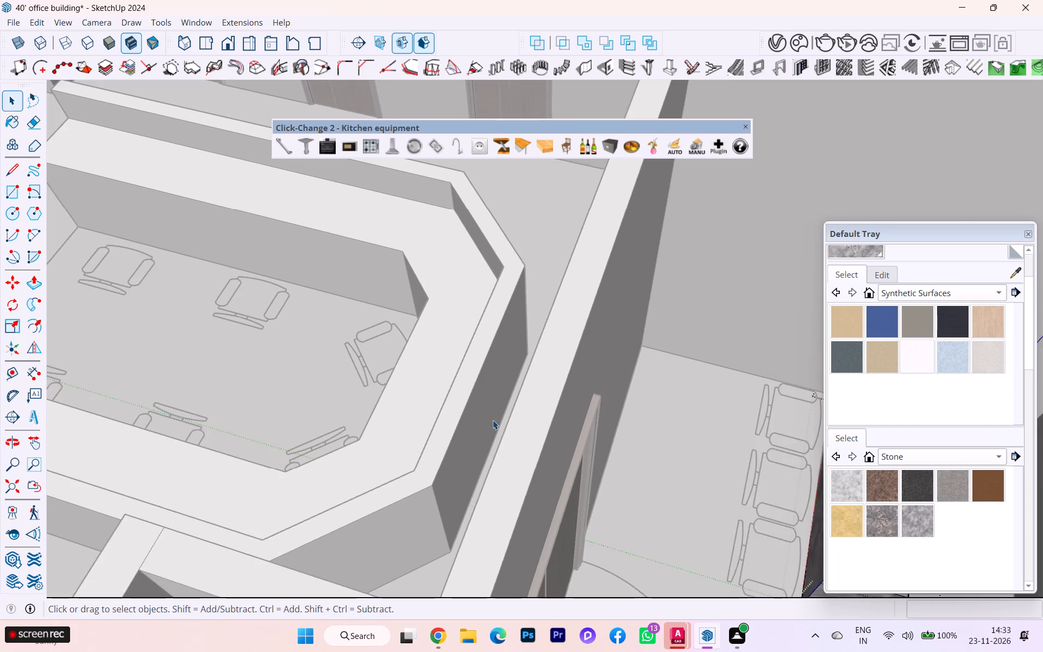
scroll(498, 422, "down", 3)
scroll(355, 374, "down", 6)
scroll(350, 351, "up", 1)
scroll(355, 349, "down", 3)
scroll(532, 384, "down", 2)
scroll(592, 416, "up", 1)
scroll(599, 418, "down", 6)
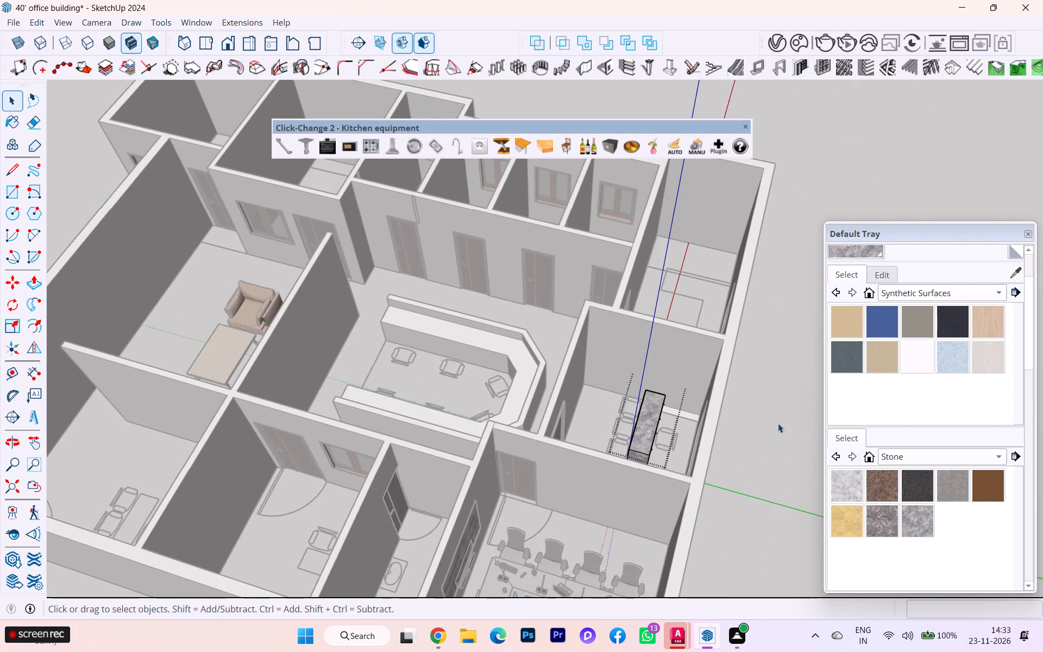
left_click(769, 424)
middle_click_drag(706, 454, 962, 426)
scroll(706, 454, "down", 1)
scroll(763, 347, "up", 4)
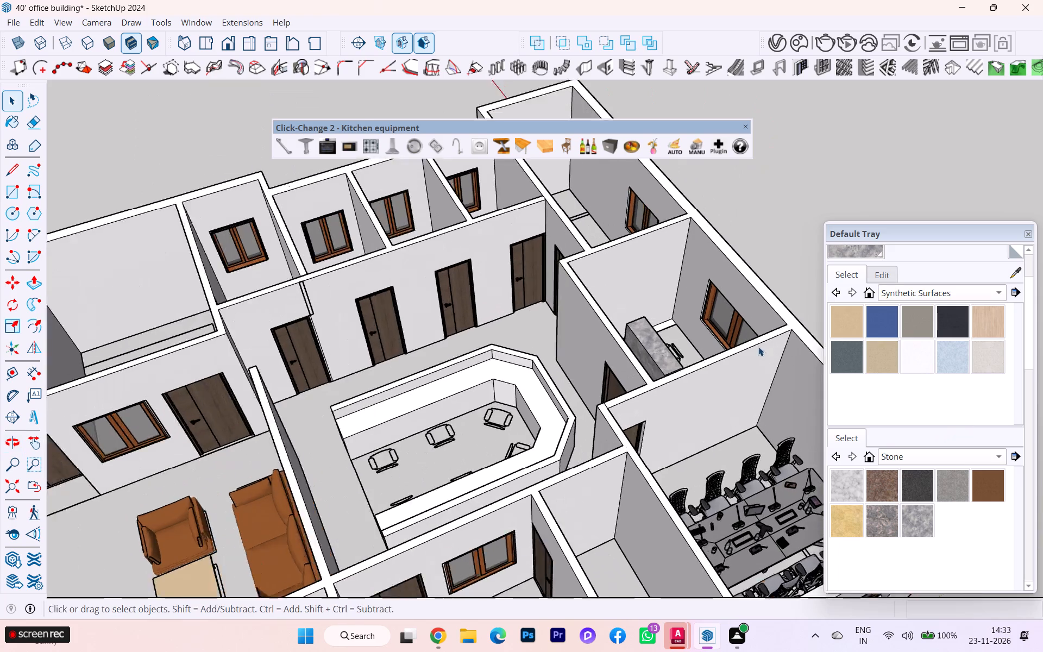
scroll(680, 355, "up", 5)
scroll(516, 361, "down", 1)
scroll(508, 361, "up", 2)
scroll(506, 361, "down", 8)
scroll(538, 366, "up", 1)
middle_click_drag(527, 365, 430, 339)
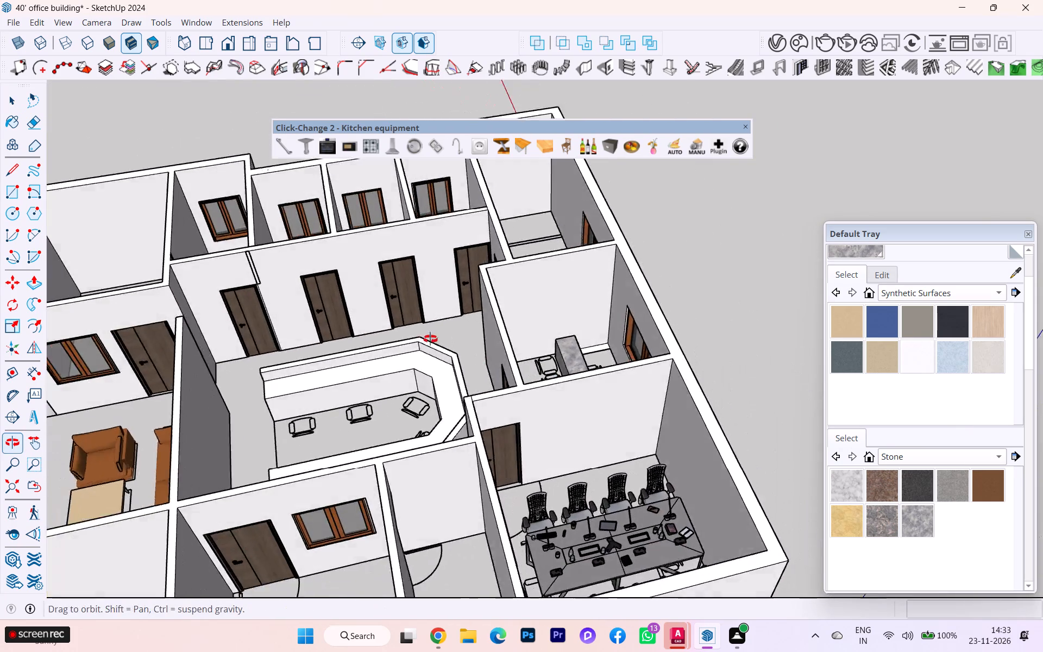
middle_click_drag(430, 339, 406, 333)
scroll(666, 272, "down", 2)
scroll(702, 276, "up", 1)
scroll(723, 279, "down", 4)
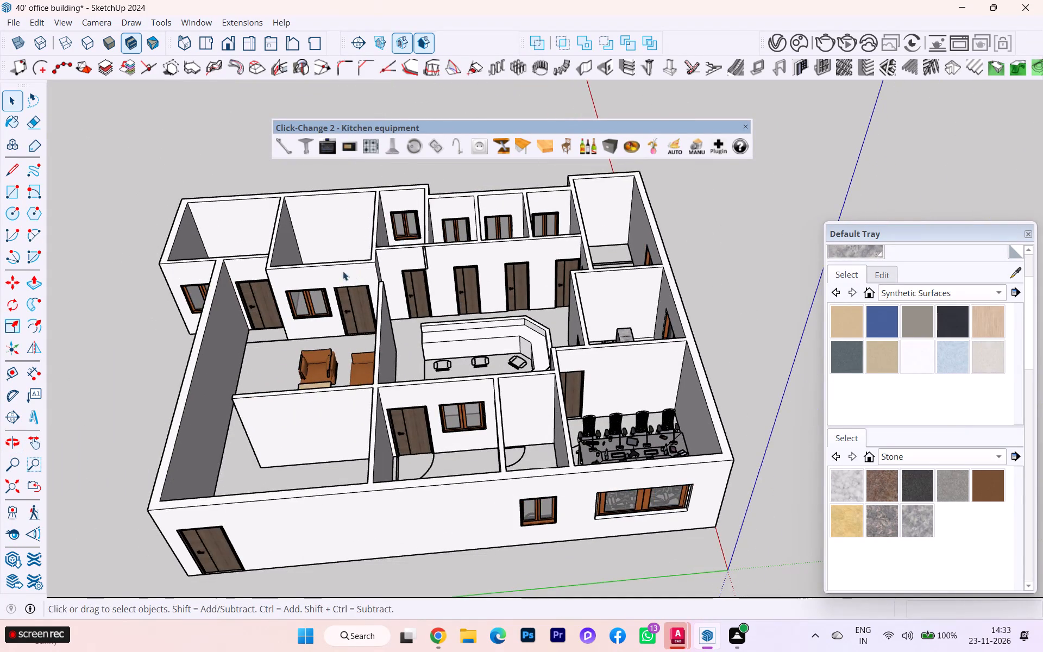
Draw a rectangle about 51' 1" by 40' 10" across the wall tops, between opposite outer corners of the building.
key("r")
scroll(223, 212, "up", 3)
left_click(172, 193)
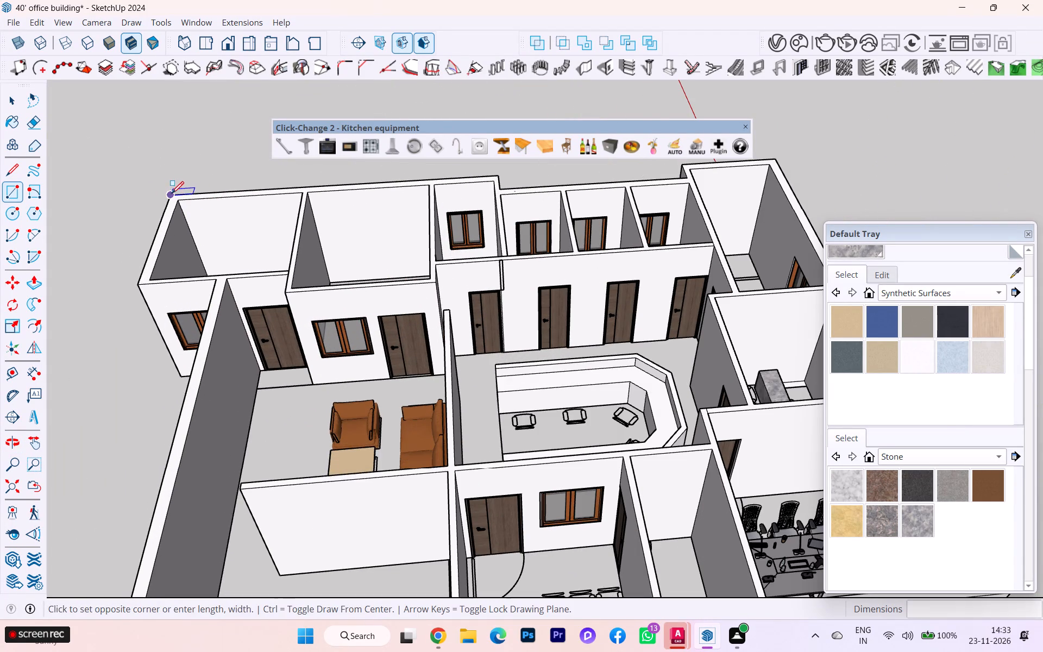
scroll(298, 294, "down", 4)
scroll(300, 302, "up", 2)
scroll(300, 305, "down", 4)
scroll(688, 466, "up", 1)
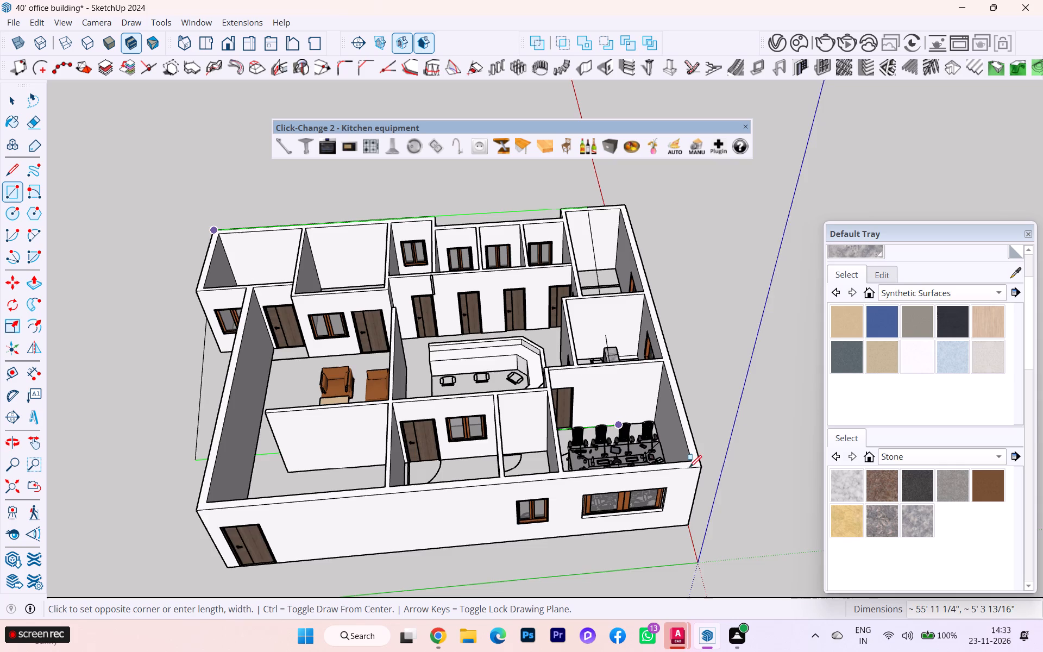
scroll(689, 467, "up", 1)
left_click(700, 468)
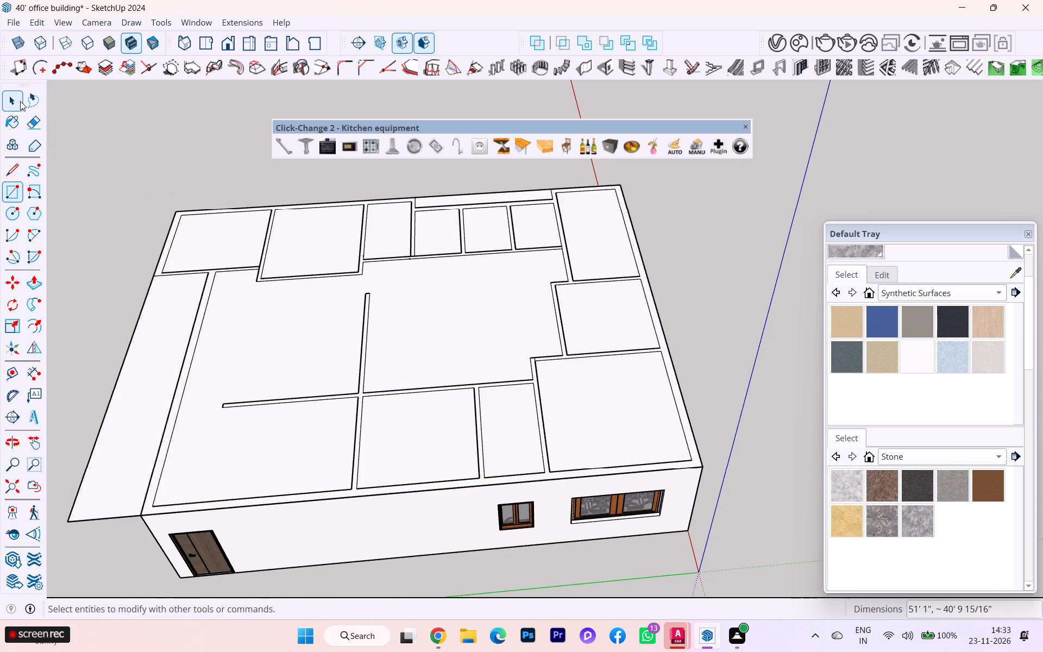
Push/Pull the rectangle above the walls by 6" to form the roof slab.
left_click(17, 101)
double_click(336, 375)
key("p")
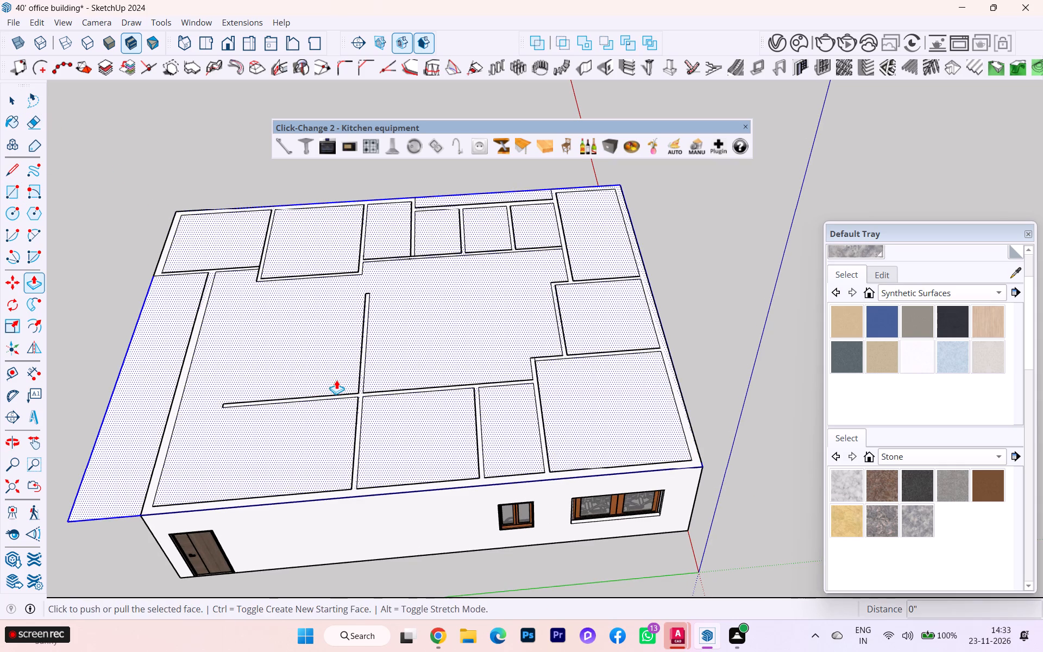
left_click(336, 380)
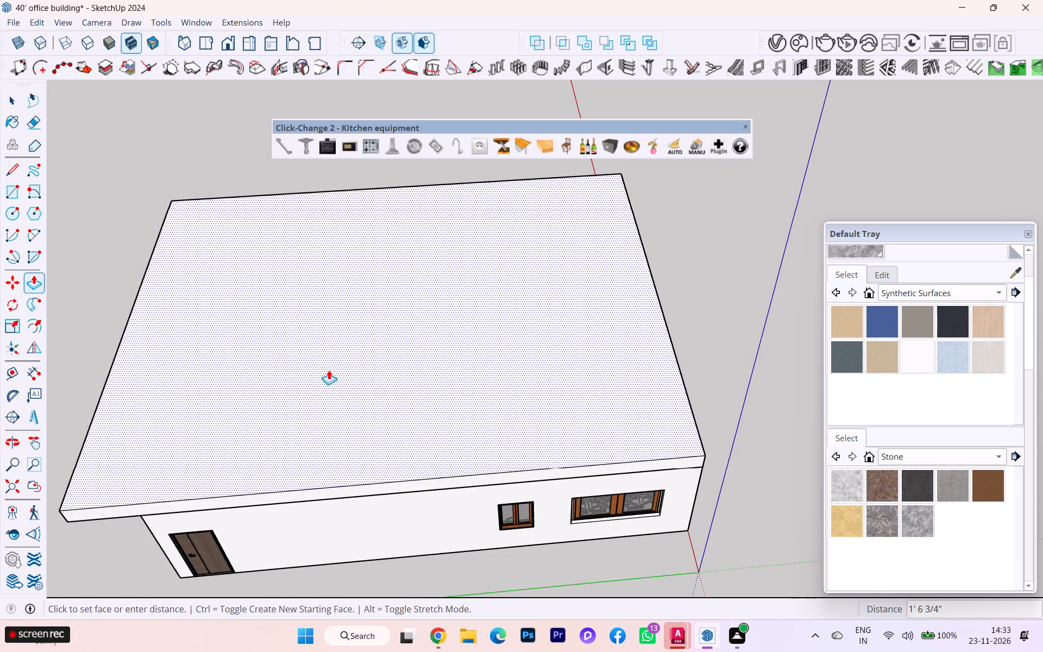
key("6")
key("Return")
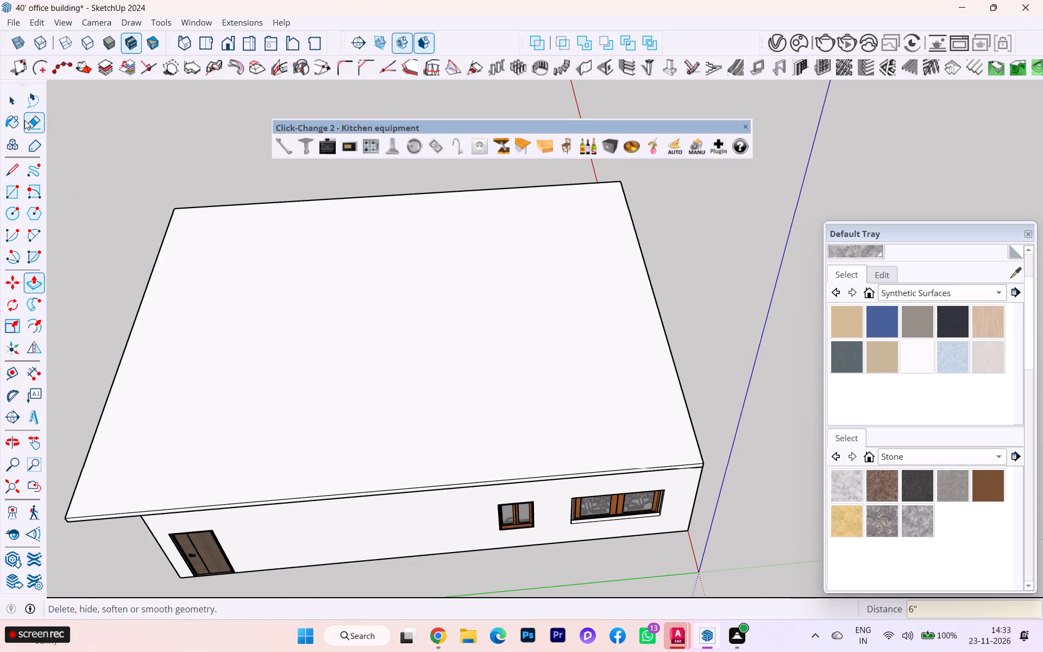
Make a group from all the connected faces and edges of the roof slab.
left_click(12, 105)
triple_click(316, 328)
triple_click(313, 333)
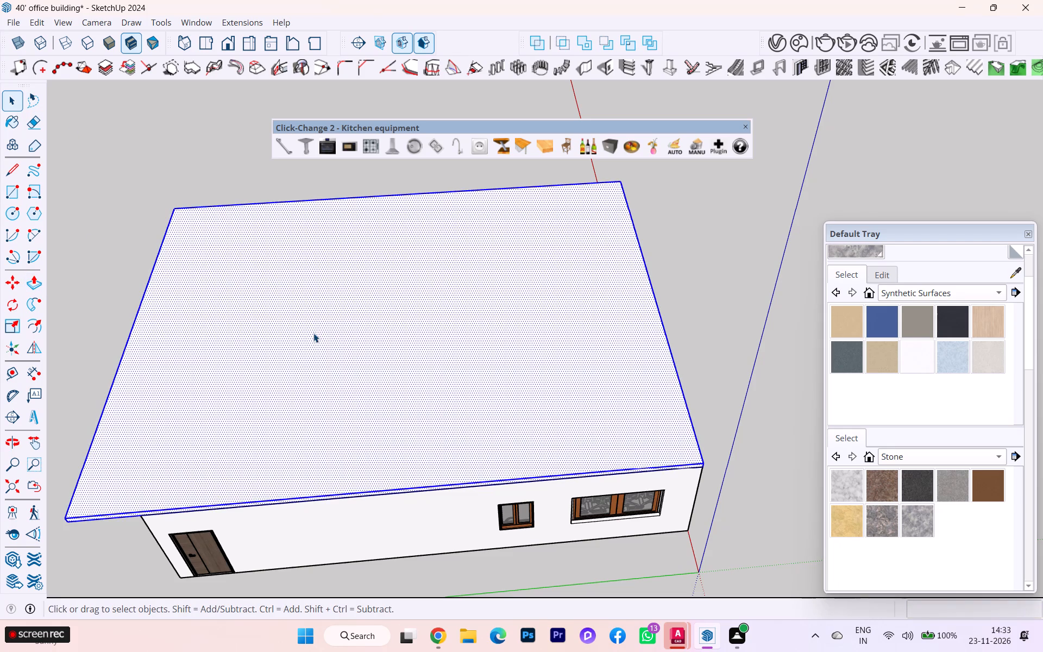
left_click(314, 334)
right_click(313, 341)
left_click(380, 129)
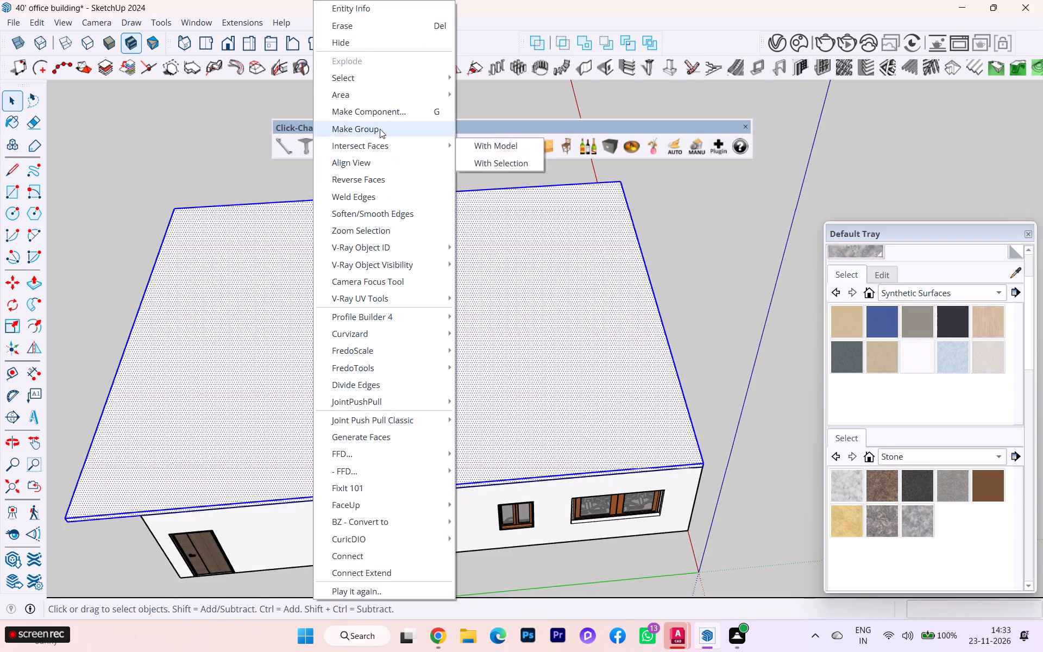
Add a new tag named floor.
scroll(874, 279, "up", 3)
left_click(831, 253)
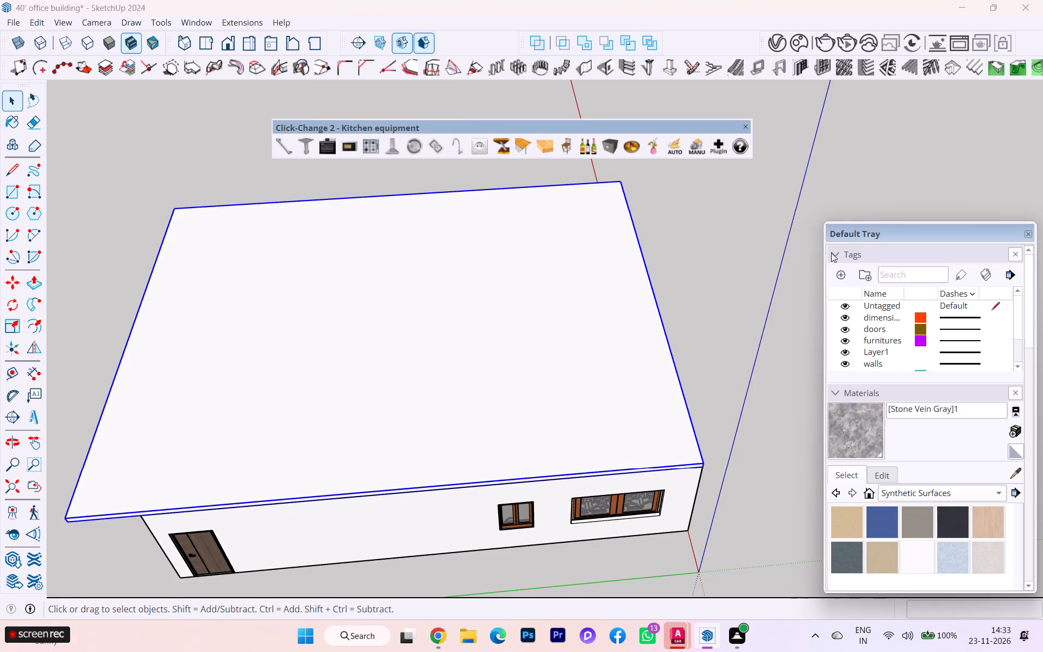
left_click(843, 272)
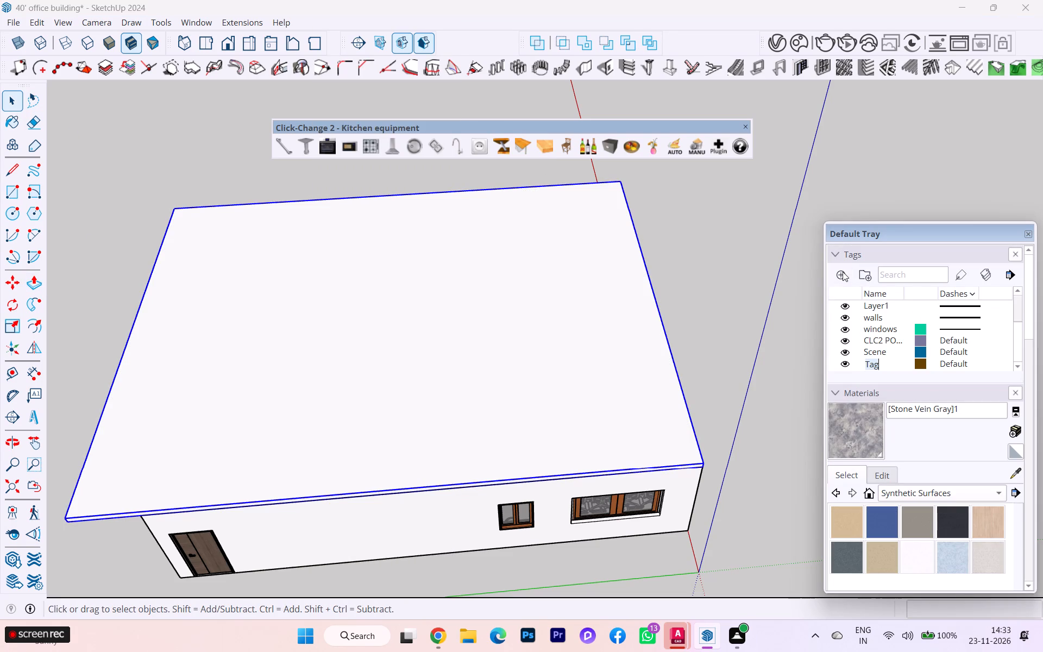
key("BackSpace")
type("floor")
scroll(864, 392, "down", 4)
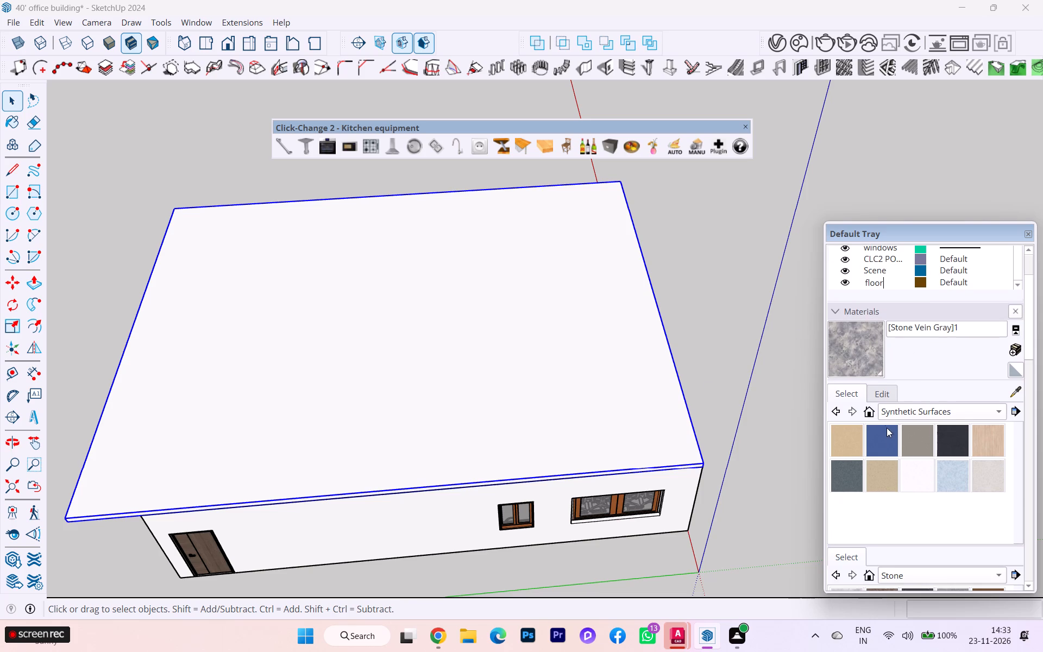
left_click(822, 311)
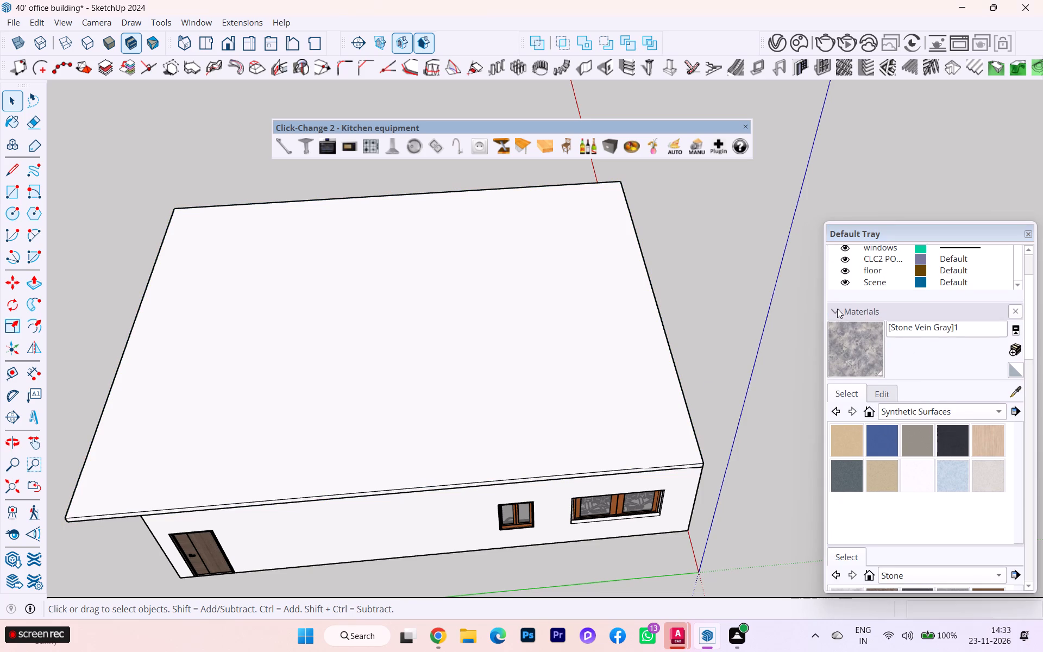
Assign the floor tag to the roof slab group and clear the selection.
left_click(837, 309)
left_click(835, 328)
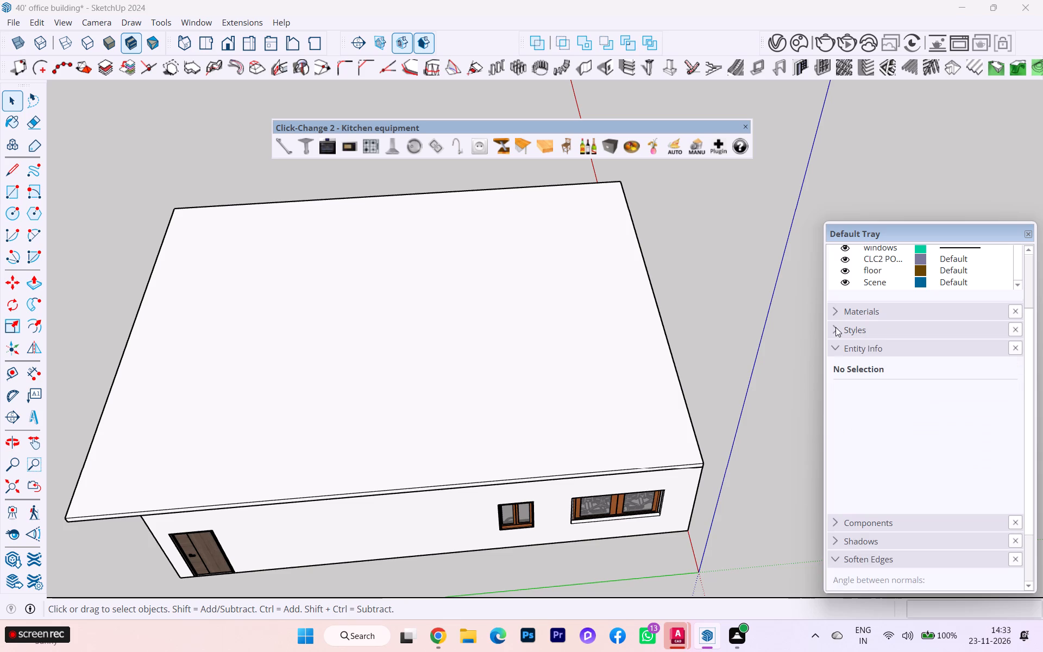
left_click(863, 350)
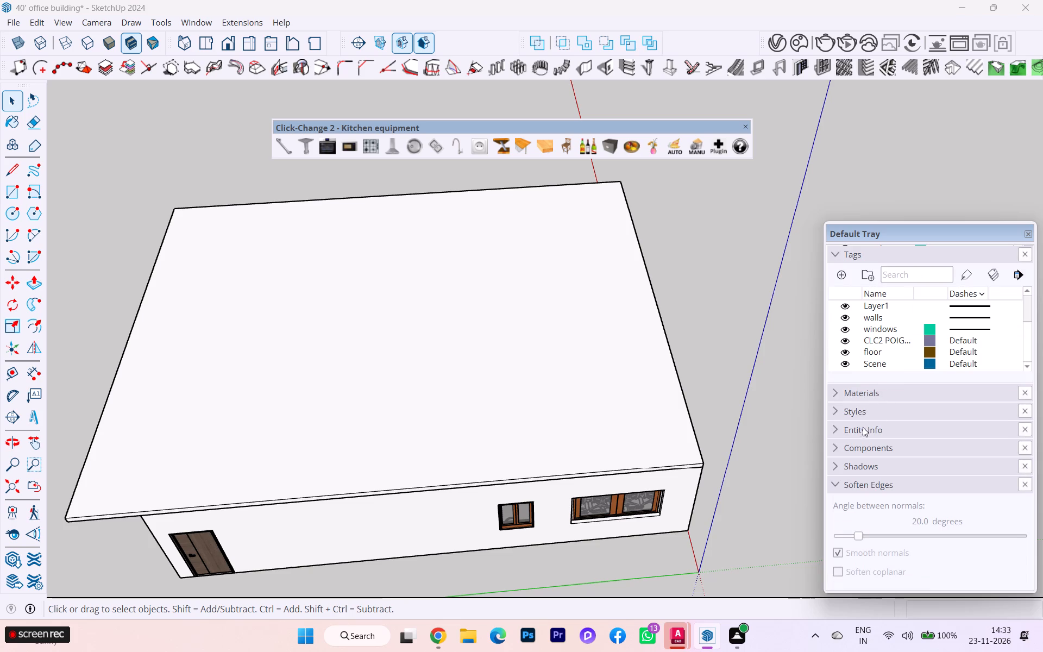
left_click(895, 426)
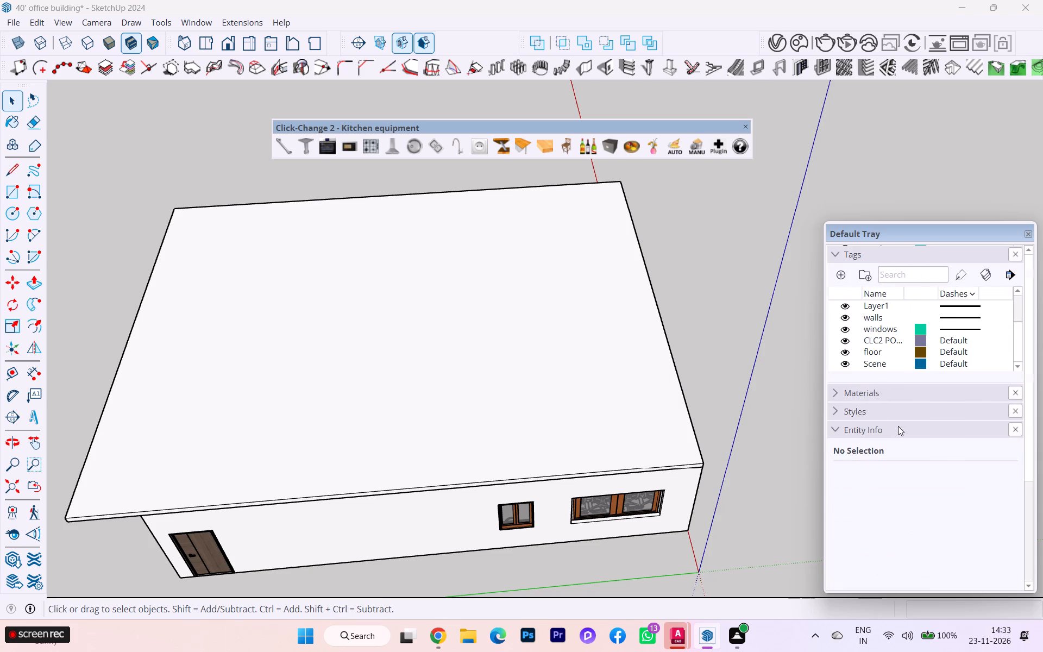
left_click(486, 413)
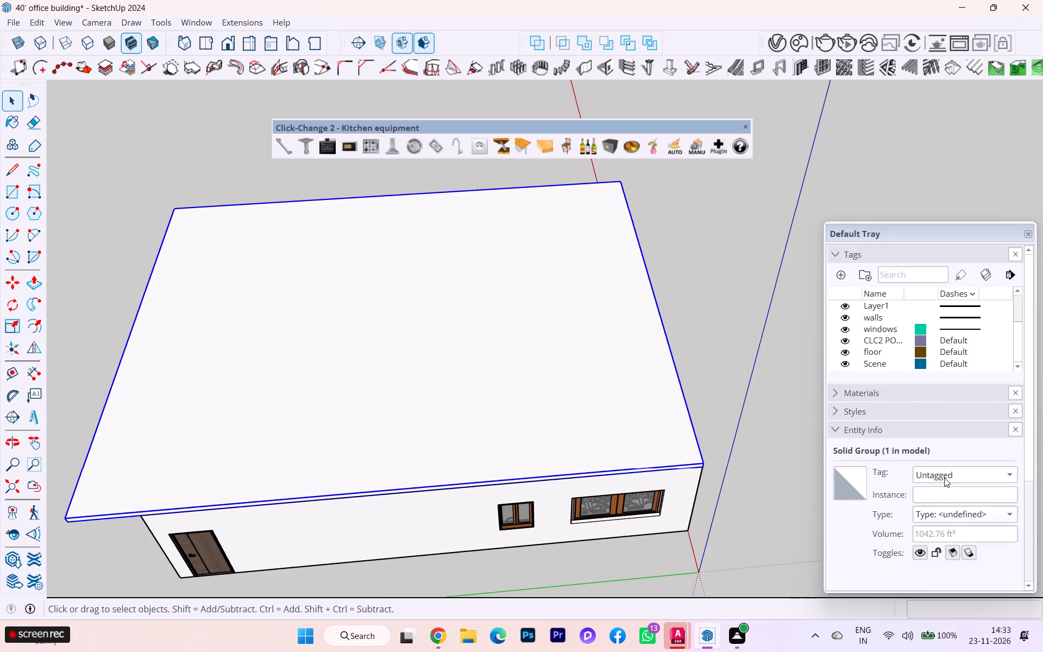
left_click(949, 469)
left_click(947, 540)
left_click(757, 361)
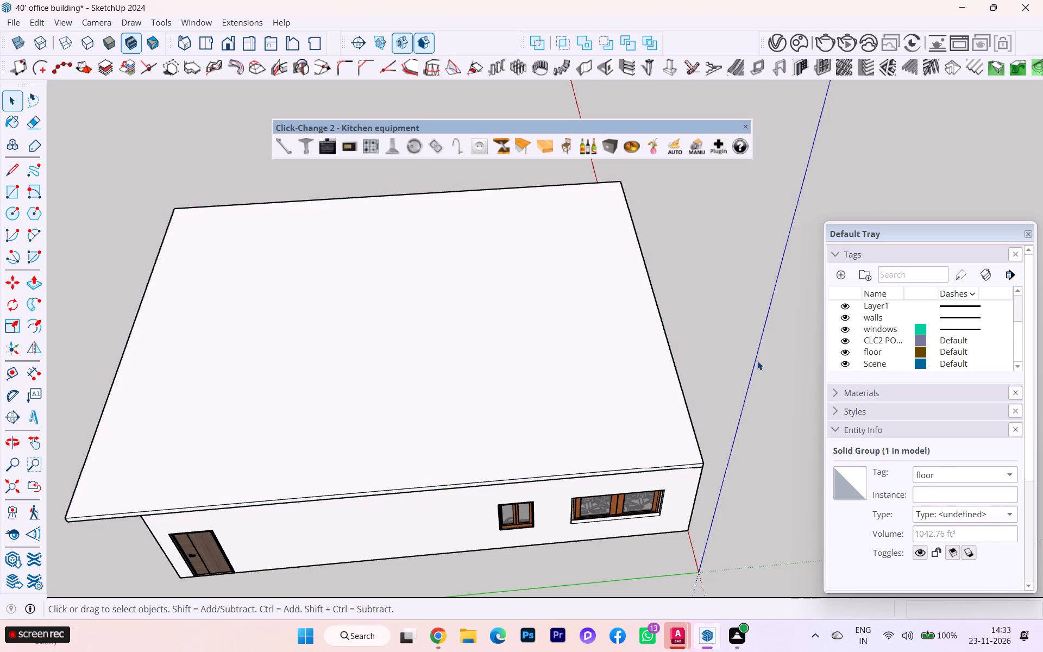
Copy the roof slab group vertically 10' down to the base of the walls.
scroll(688, 341, "down", 1)
middle_click_drag(690, 341, 793, 183)
scroll(607, 286, "down", 3)
middle_click_drag(598, 296, 881, 233)
middle_click_drag(524, 366, 300, 416)
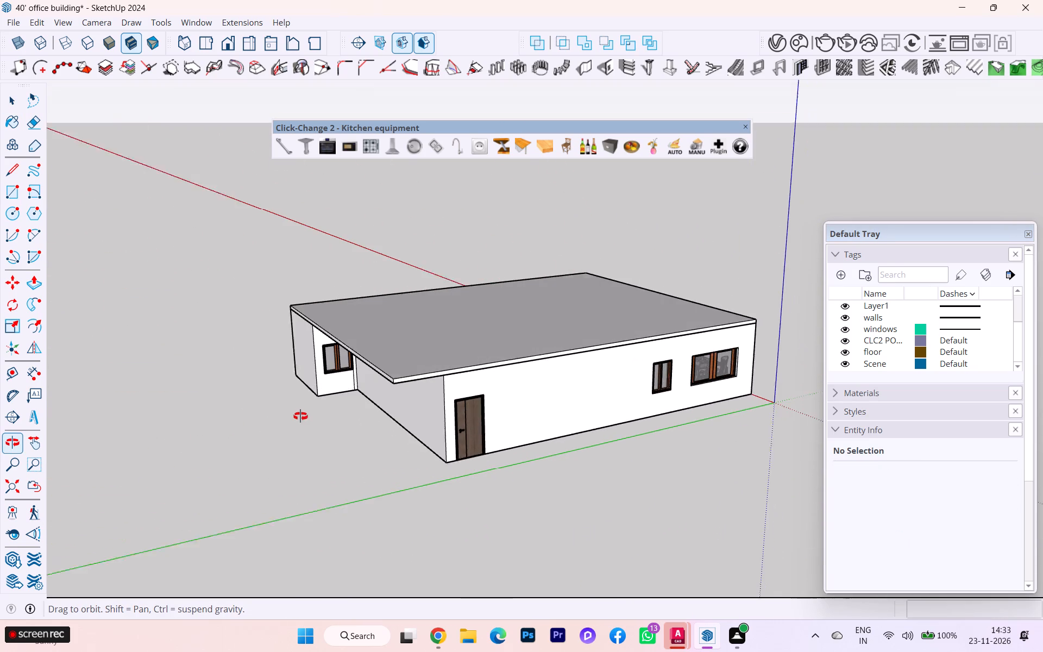
middle_click_drag(300, 416, 300, 416)
left_click(383, 361)
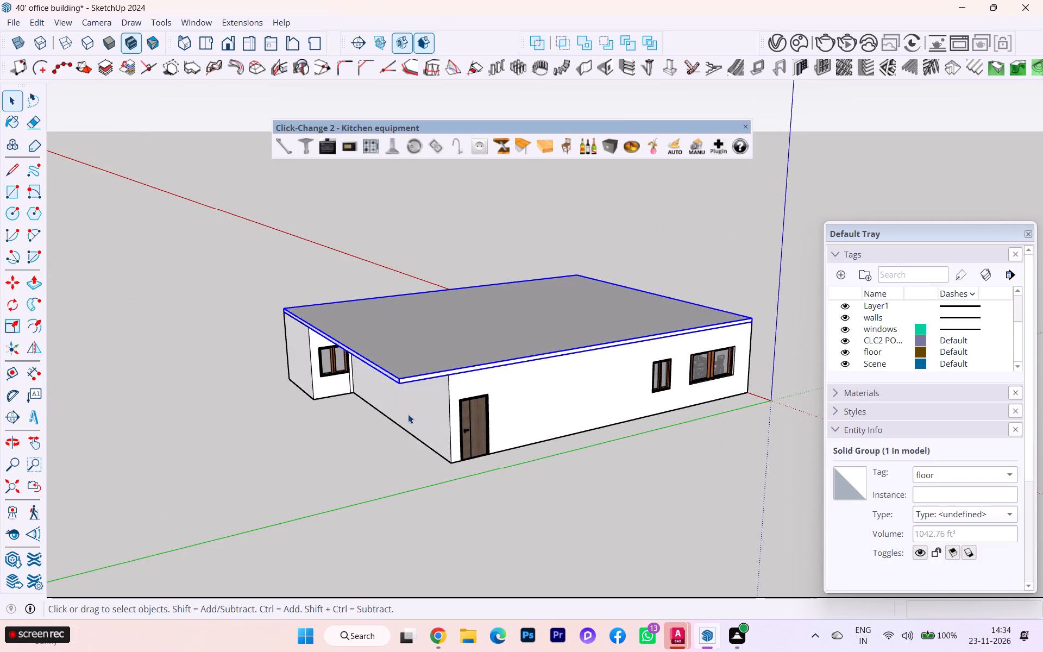
key("m")
scroll(406, 413, "up", 6)
left_click(391, 360)
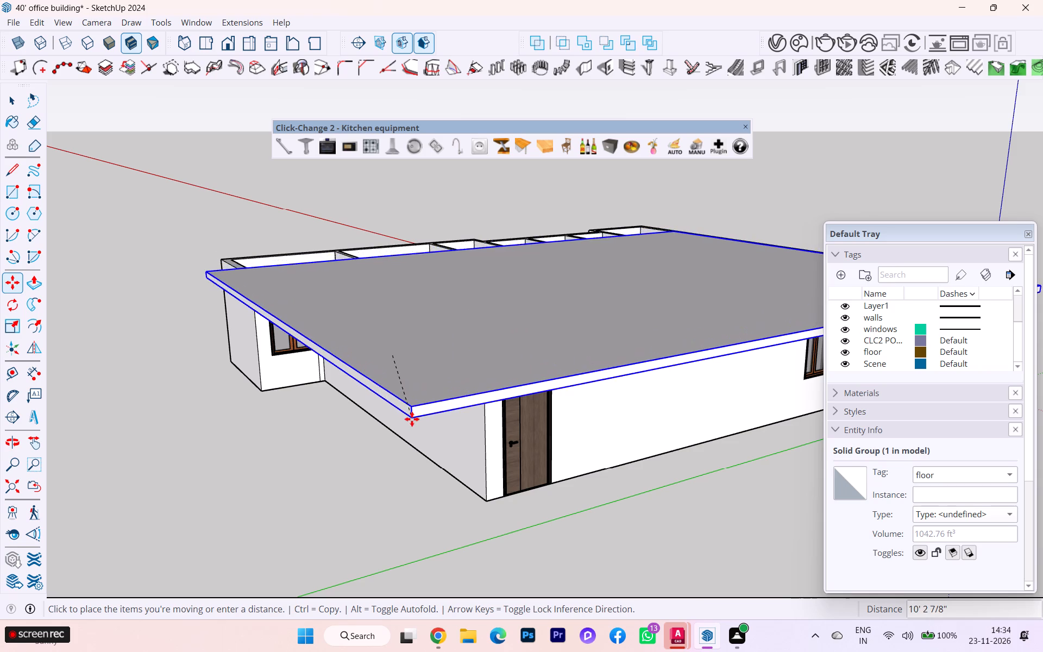
key("Up")
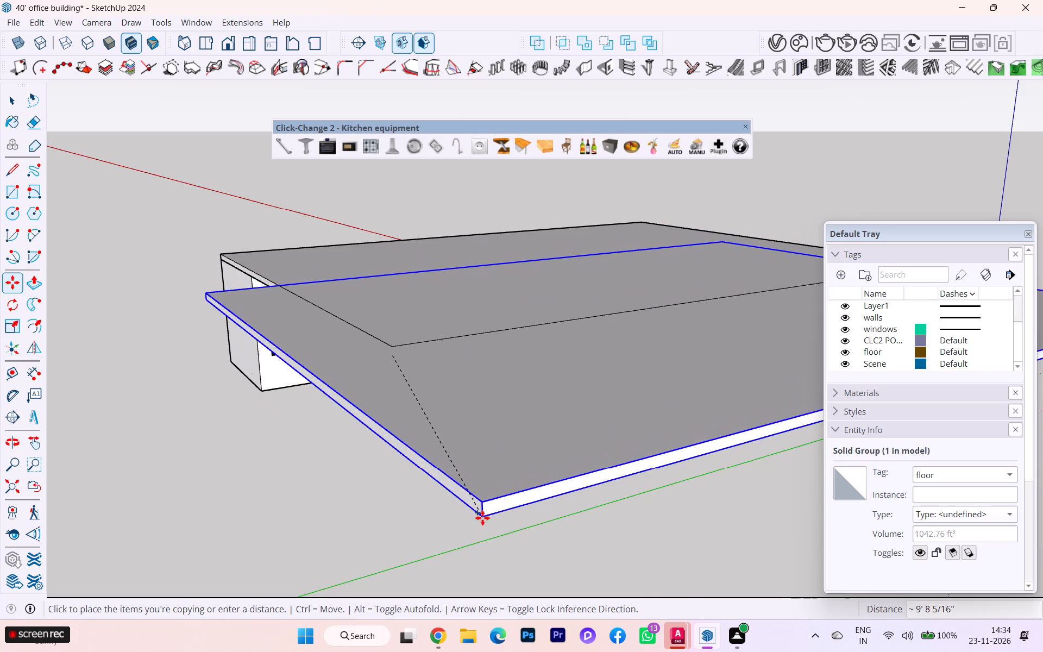
scroll(475, 522, "up", 4)
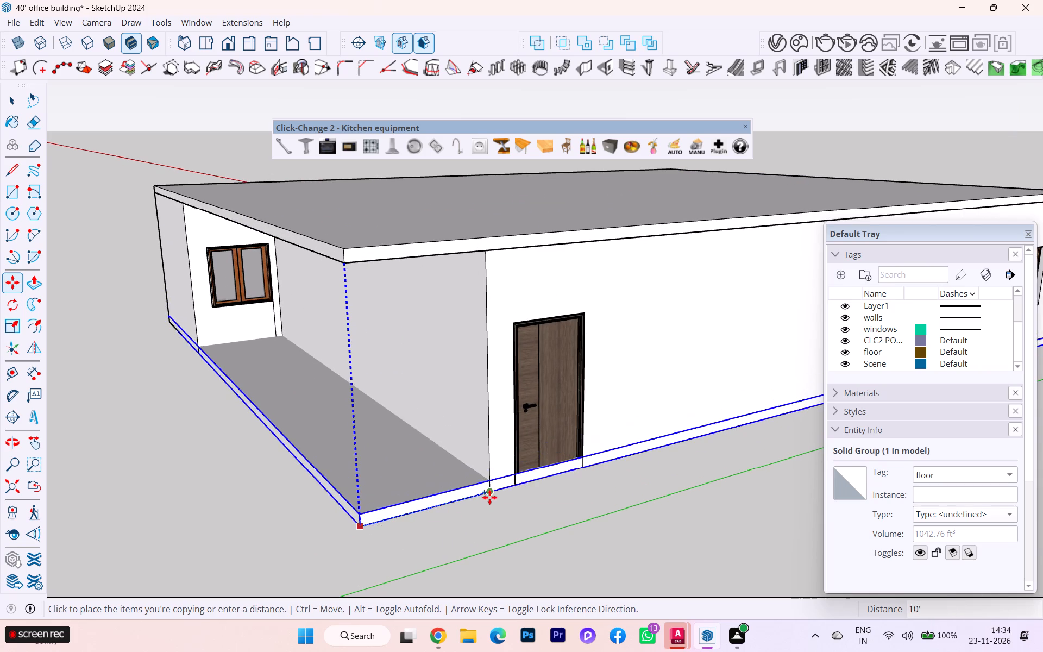
left_click(490, 493)
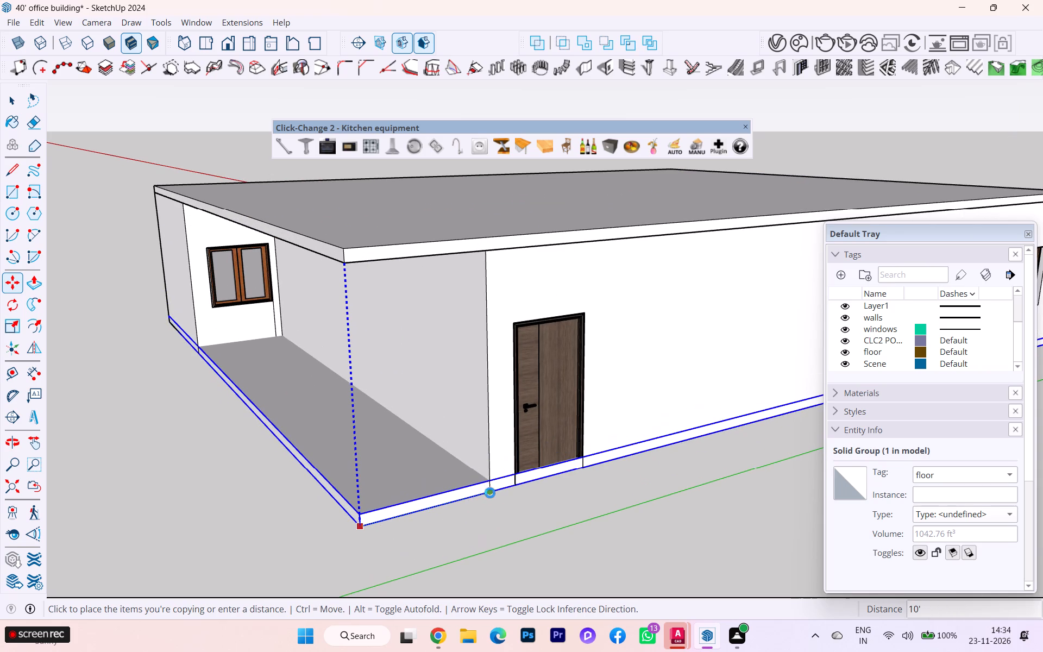
Move the copied floor slab down 6" so its top meets the bottom of the walls, and clear the selection.
scroll(504, 496, "down", 1)
middle_click_drag(502, 496, 459, 506)
scroll(441, 498, "up", 2)
scroll(439, 497, "down", 1)
scroll(439, 497, "up", 5)
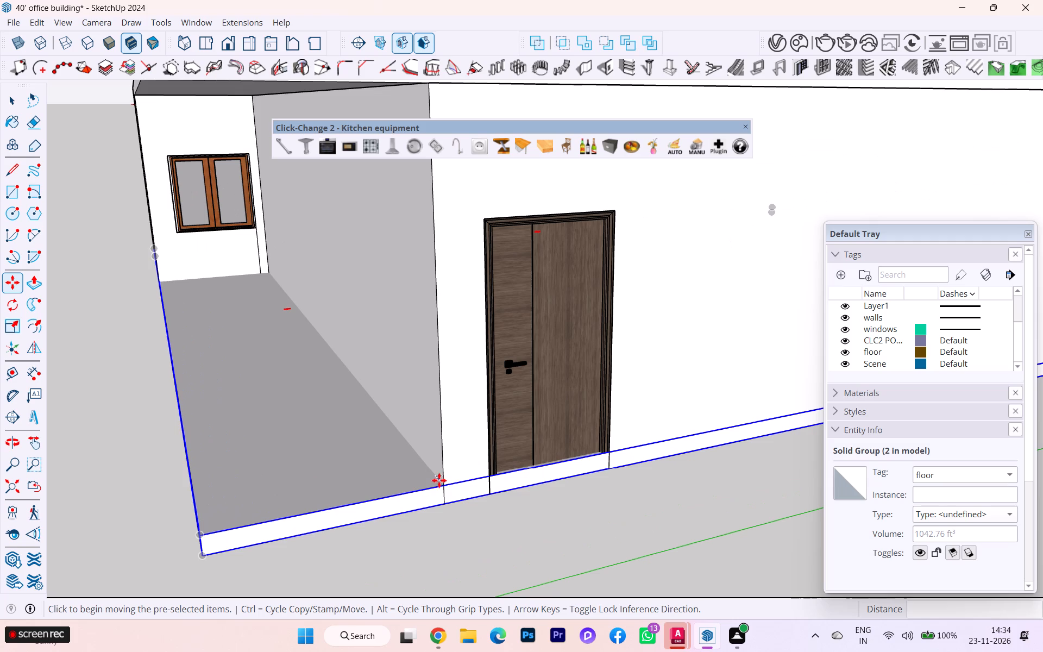
left_click(440, 487)
left_click(448, 507)
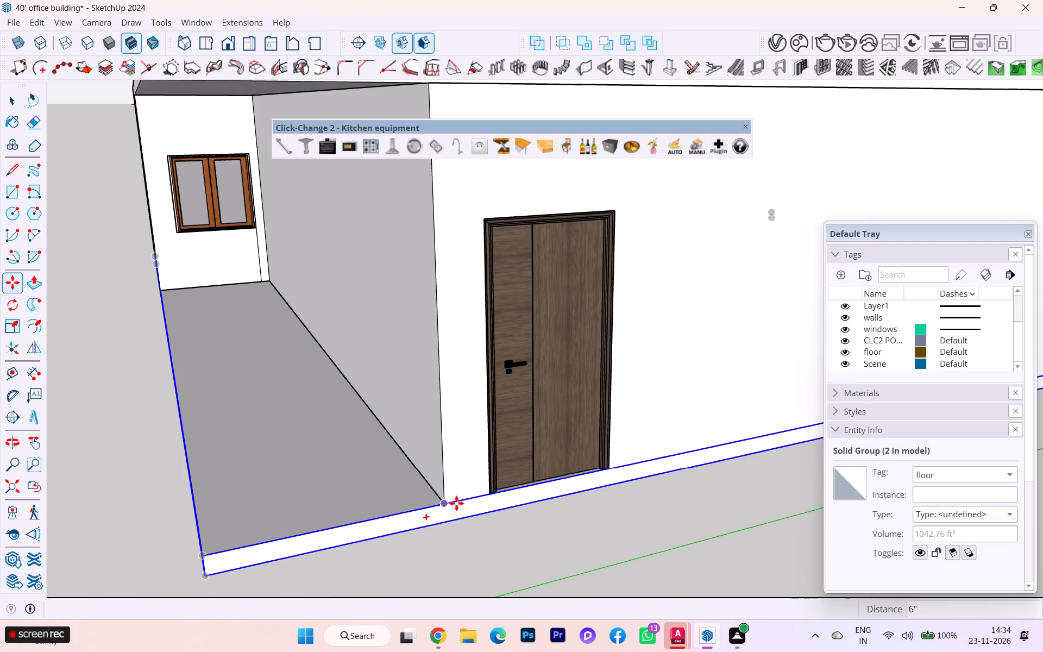
scroll(557, 491, "down", 12)
left_click(8, 98)
left_click(108, 167)
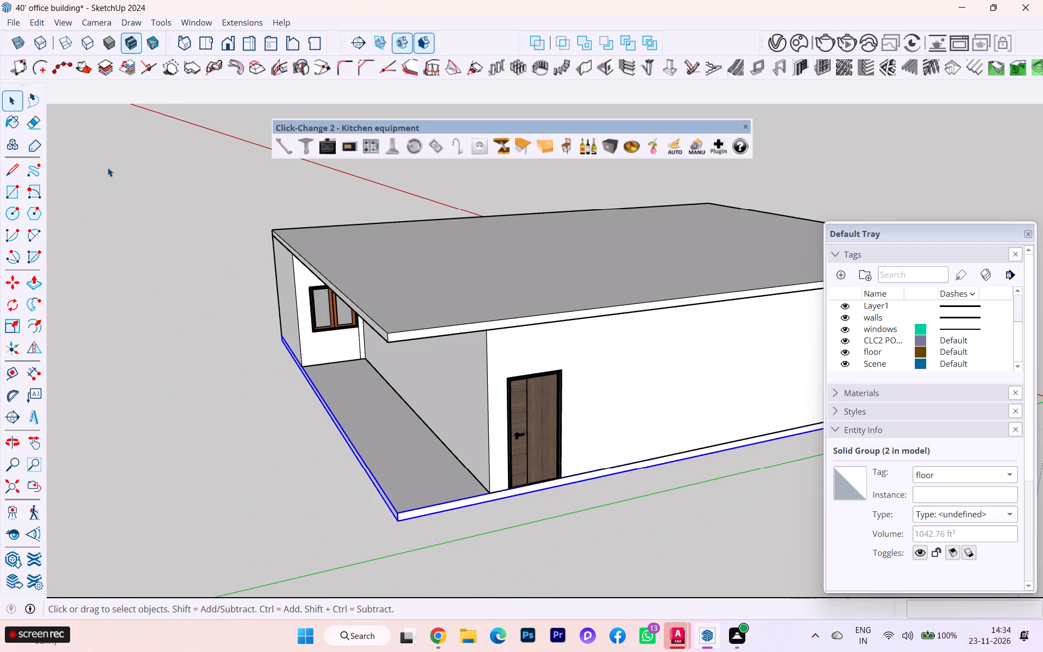
Add a new tag named slab and select the roof slab group.
scroll(263, 223, "down", 1)
middle_click_drag(263, 224, 692, 367)
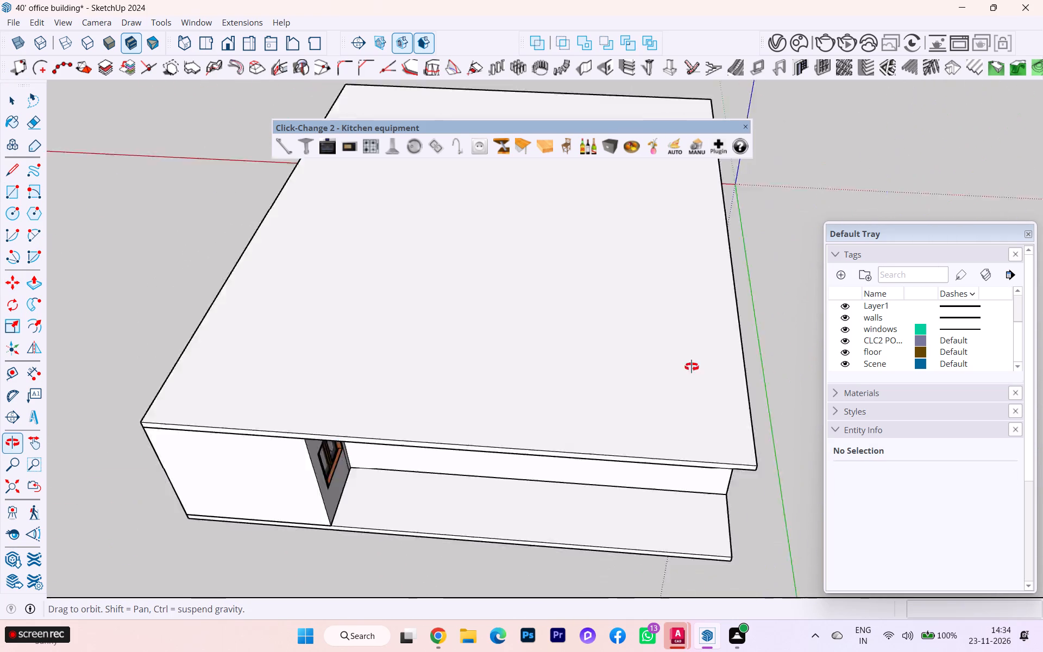
middle_click_drag(692, 367, 761, 358)
left_click(843, 275)
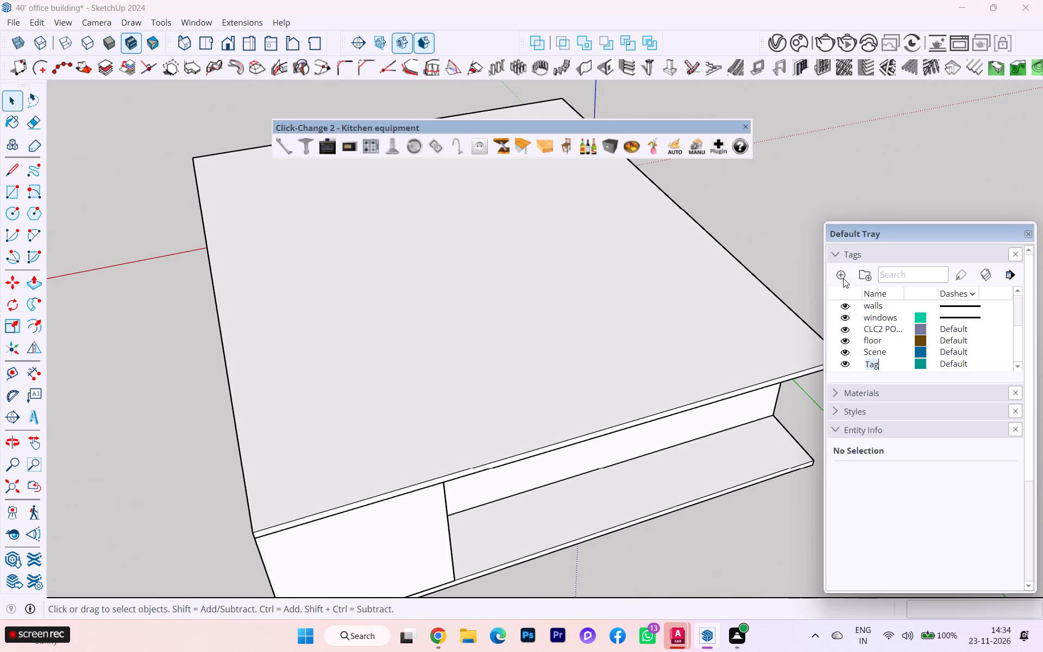
key("BackSpace")
type("slab")
double_click(630, 331)
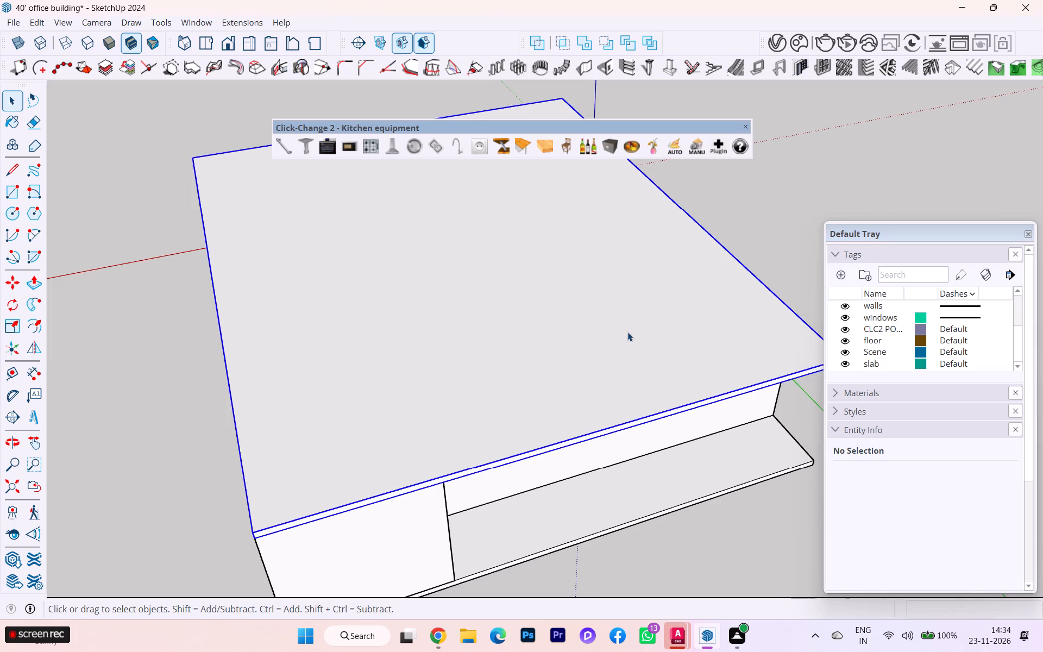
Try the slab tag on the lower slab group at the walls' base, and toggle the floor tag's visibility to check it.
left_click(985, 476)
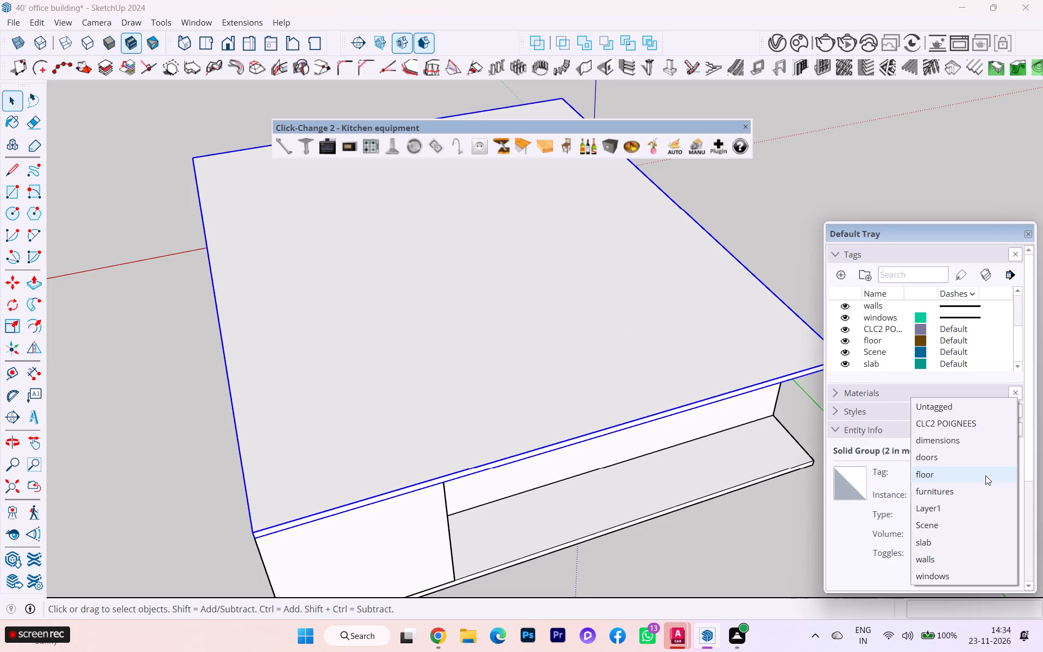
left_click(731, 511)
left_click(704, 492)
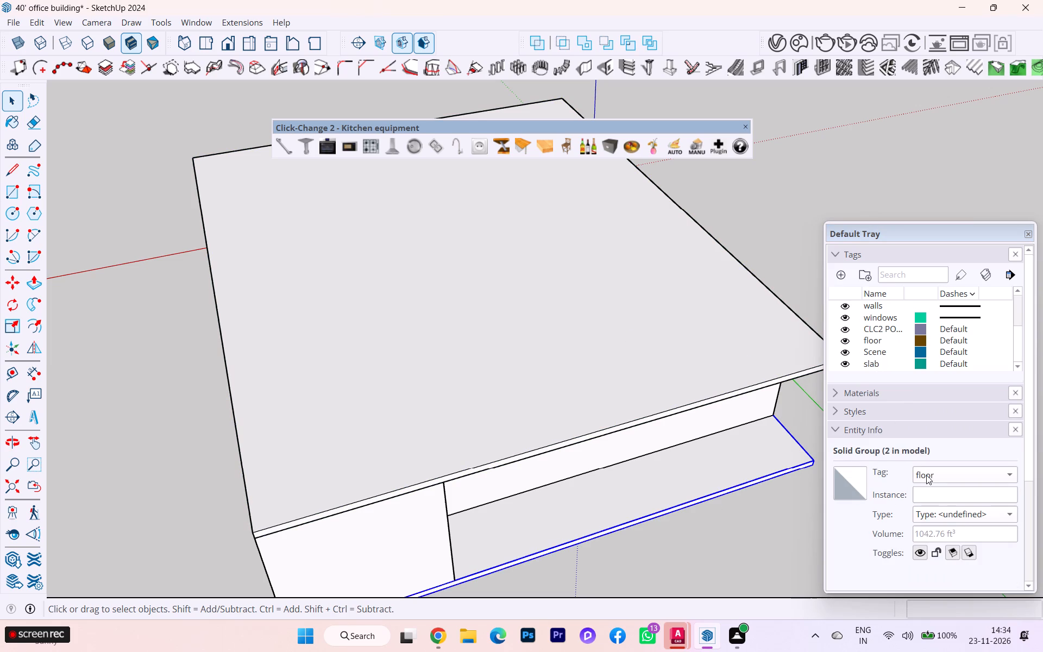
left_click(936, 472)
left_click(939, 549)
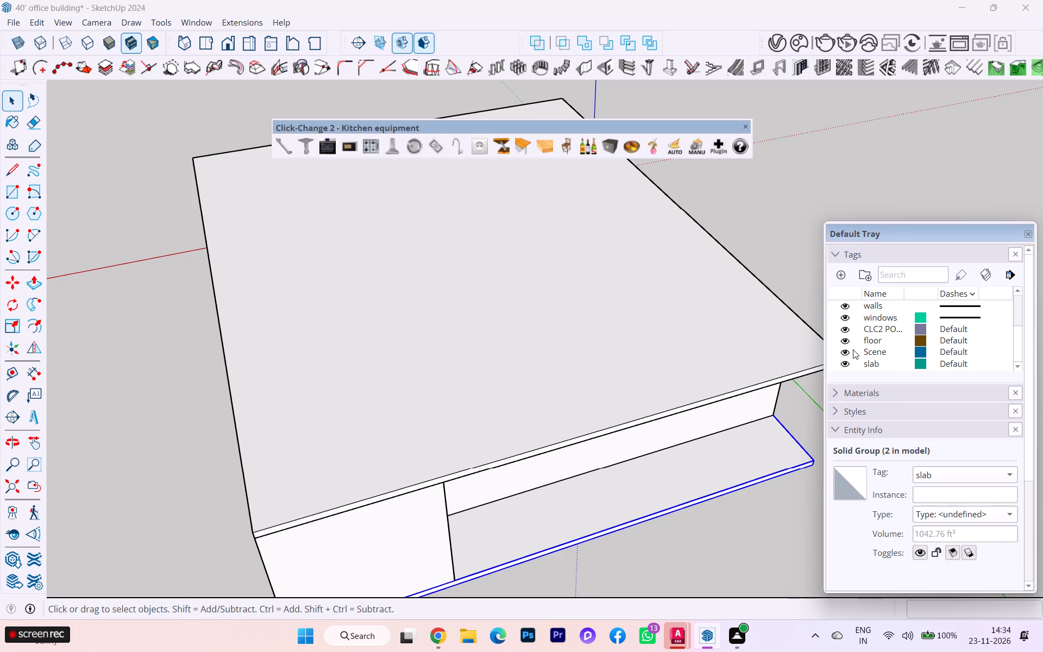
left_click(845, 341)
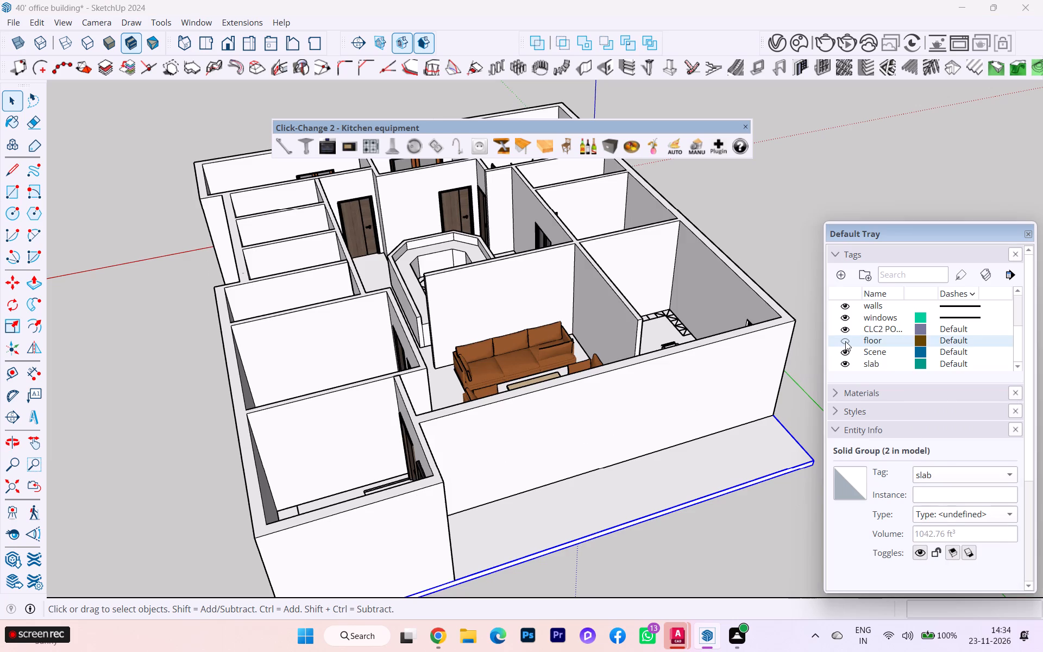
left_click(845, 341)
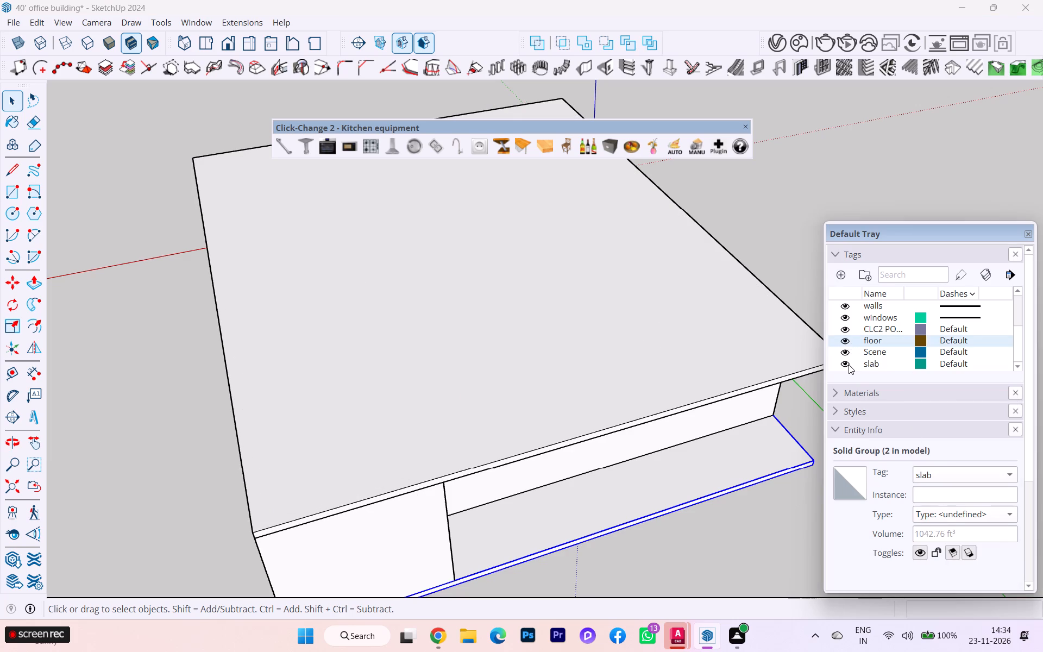
Assign the floor tag back to the lower slab group at the base of the walls.
left_click(943, 473)
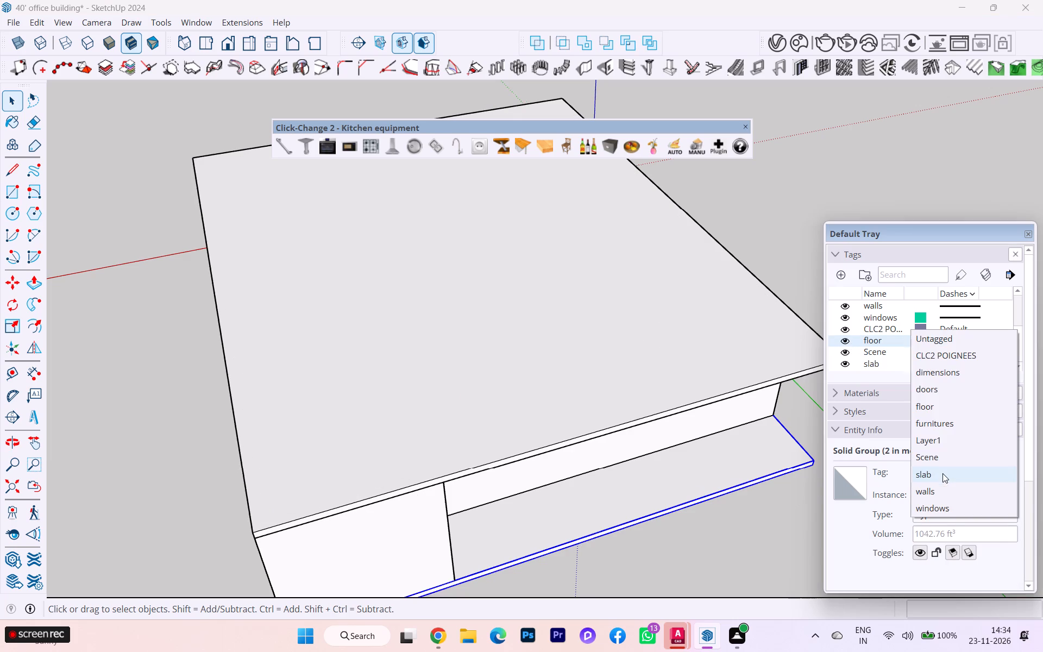
left_click(937, 406)
Assign the slab tag to the roof slab group and hide that tag.
left_click(714, 383)
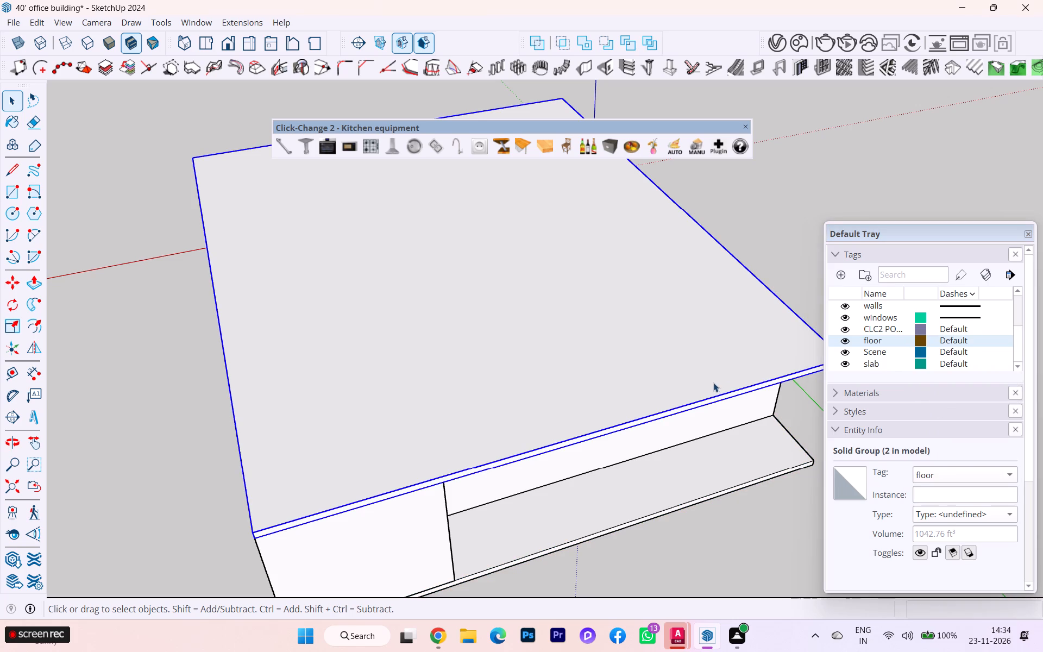
left_click(919, 474)
left_click(934, 542)
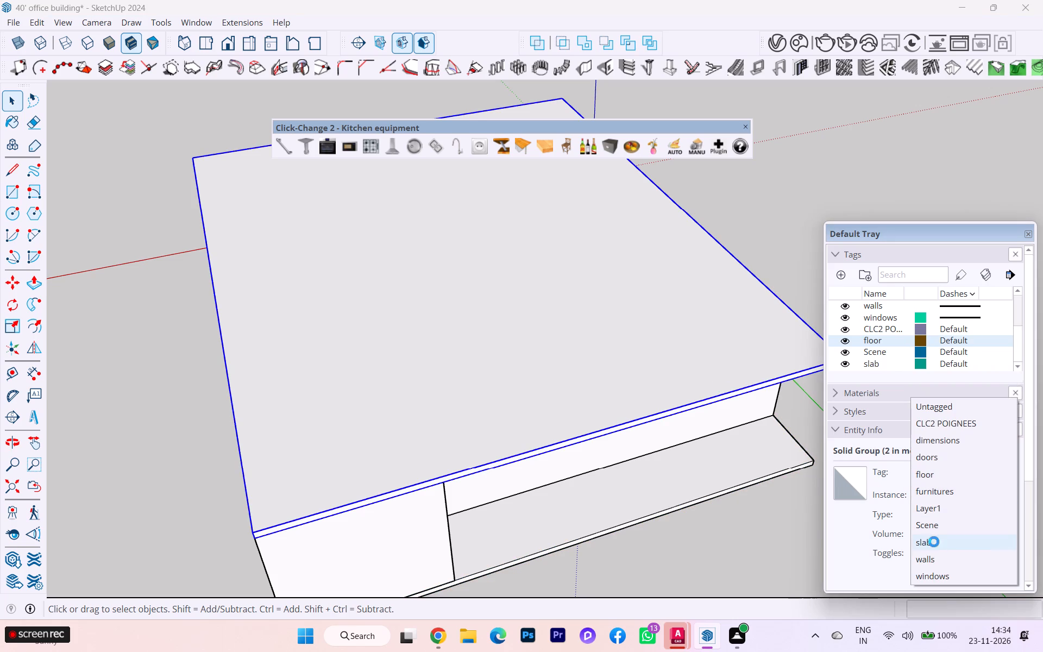
left_click(841, 366)
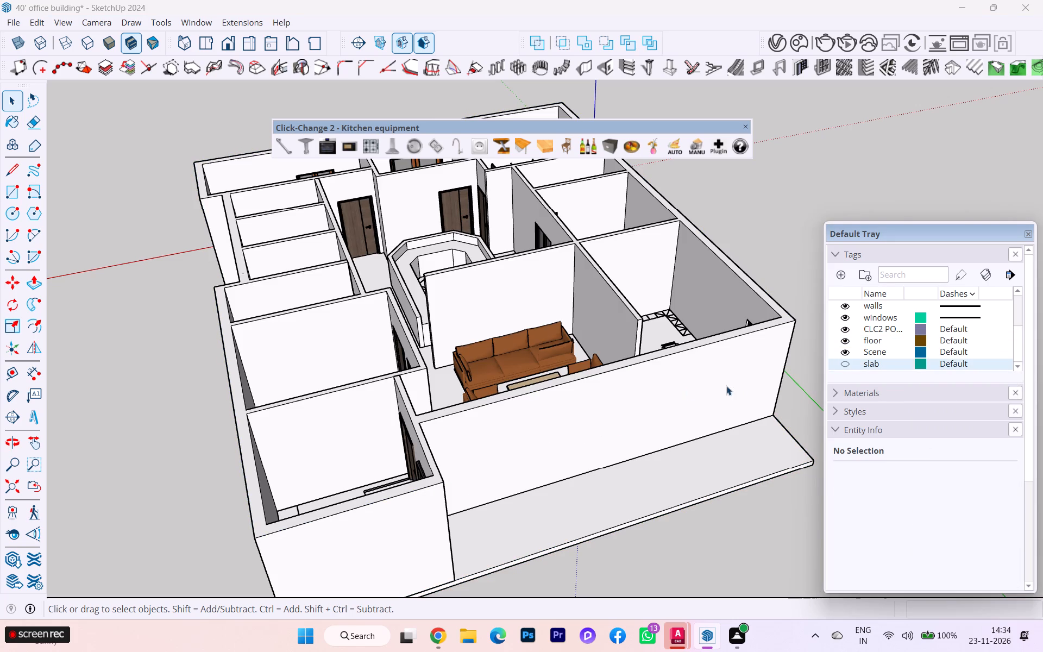
Examine the rooms and furniture inside the building from above and from several angles.
scroll(625, 392, "down", 2)
middle_click_drag(615, 403, 512, 612)
scroll(614, 405, "up", 1)
scroll(508, 393, "up", 2)
scroll(447, 356, "down", 1)
middle_click_drag(447, 358, 587, 374)
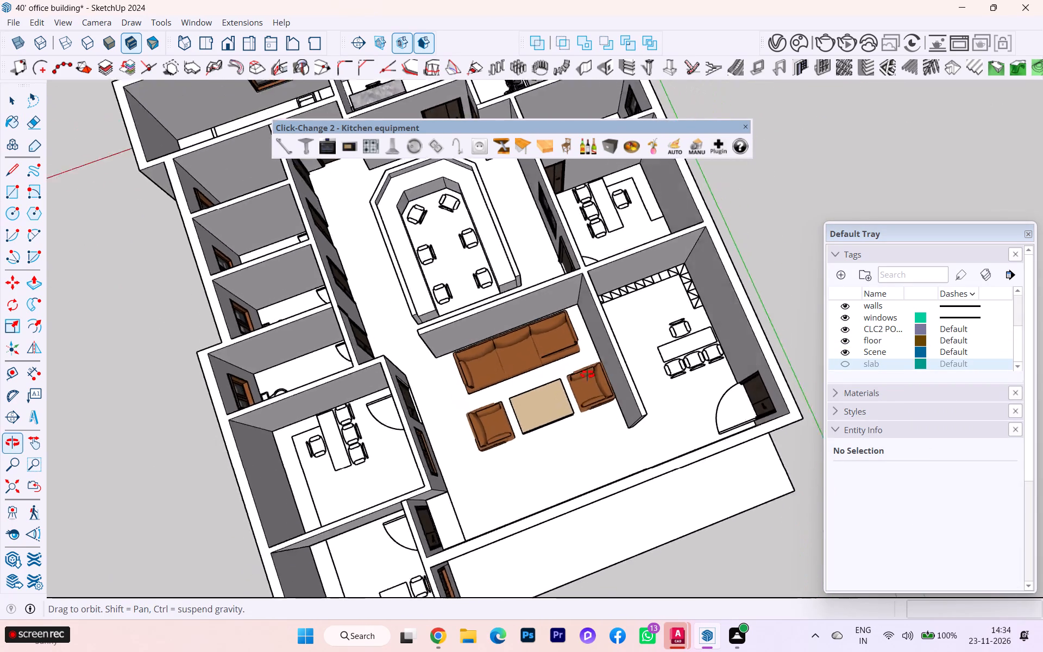
middle_click_drag(587, 374, 778, 298)
scroll(577, 298, "down", 1)
middle_click_drag(549, 307, 742, 396)
scroll(437, 254, "up", 3)
middle_click_drag(420, 254, 391, 189)
scroll(580, 325, "down", 3)
scroll(638, 324, "up", 2)
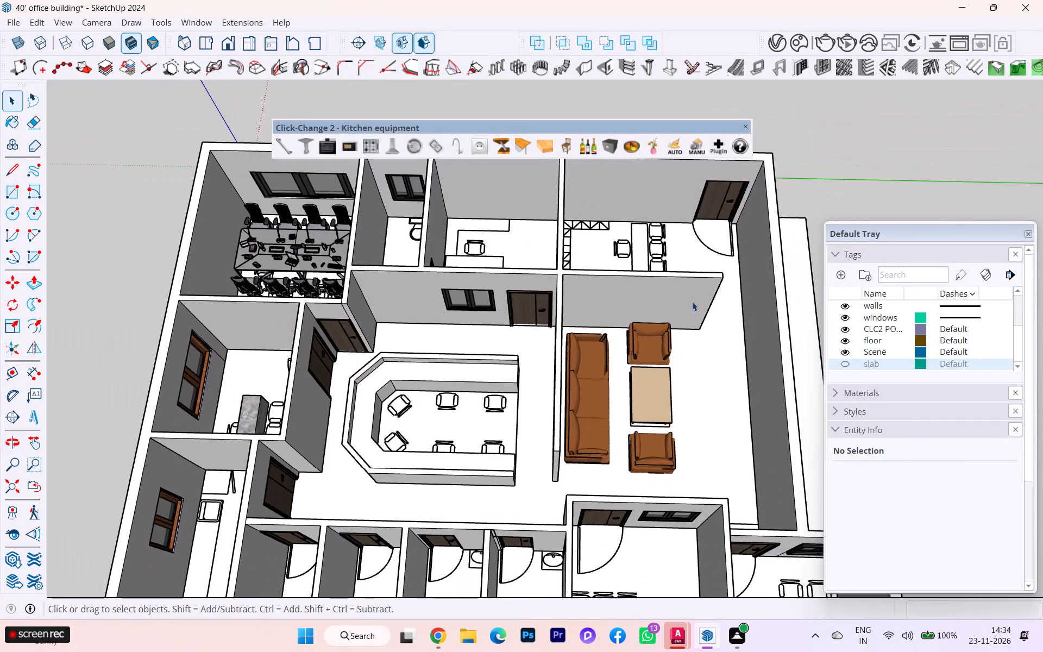
scroll(692, 298, "down", 3)
middle_click_drag(688, 295, 838, 218)
scroll(395, 290, "up", 5)
scroll(362, 344, "down", 3)
scroll(362, 344, "up", 7)
scroll(386, 338, "down", 3)
Open the nested conference table group, select its entire tabletop and paint it with the grey marbled stone material.
scroll(386, 338, "up", 3)
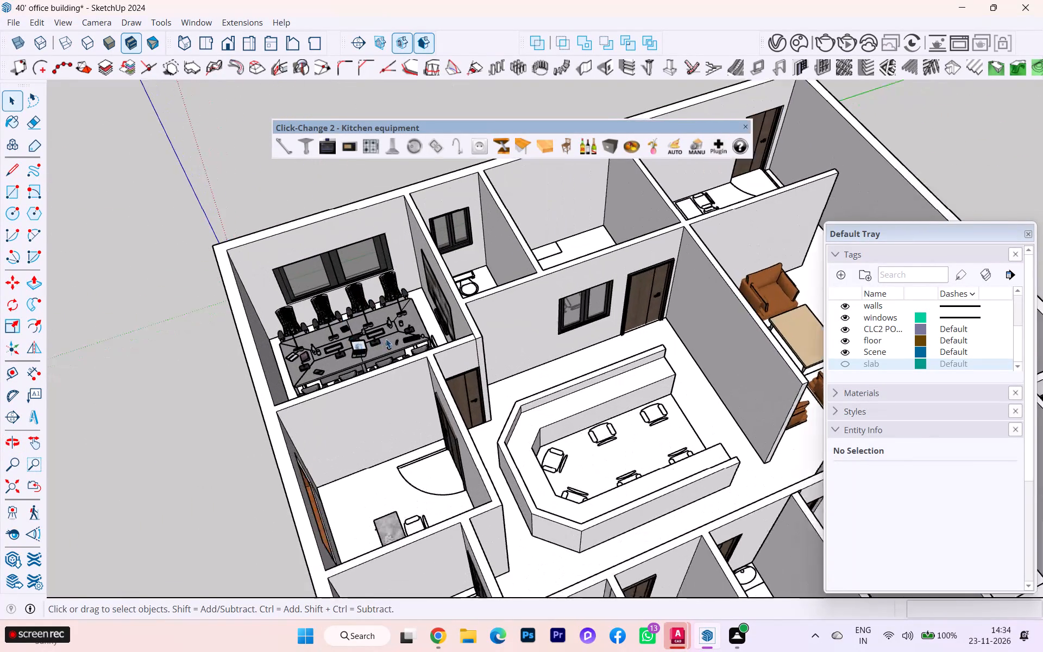
scroll(386, 338, "up", 10)
scroll(307, 360, "down", 1)
scroll(307, 360, "up", 7)
scroll(304, 366, "down", 2)
scroll(304, 367, "up", 1)
scroll(393, 393, "up", 6)
scroll(394, 393, "down", 1)
scroll(394, 393, "up", 4)
scroll(378, 373, "down", 2)
scroll(378, 372, "up", 1)
scroll(378, 372, "down", 2)
scroll(378, 372, "up", 2)
scroll(366, 353, "down", 2)
scroll(366, 353, "up", 3)
scroll(365, 351, "down", 1)
scroll(365, 351, "up", 1)
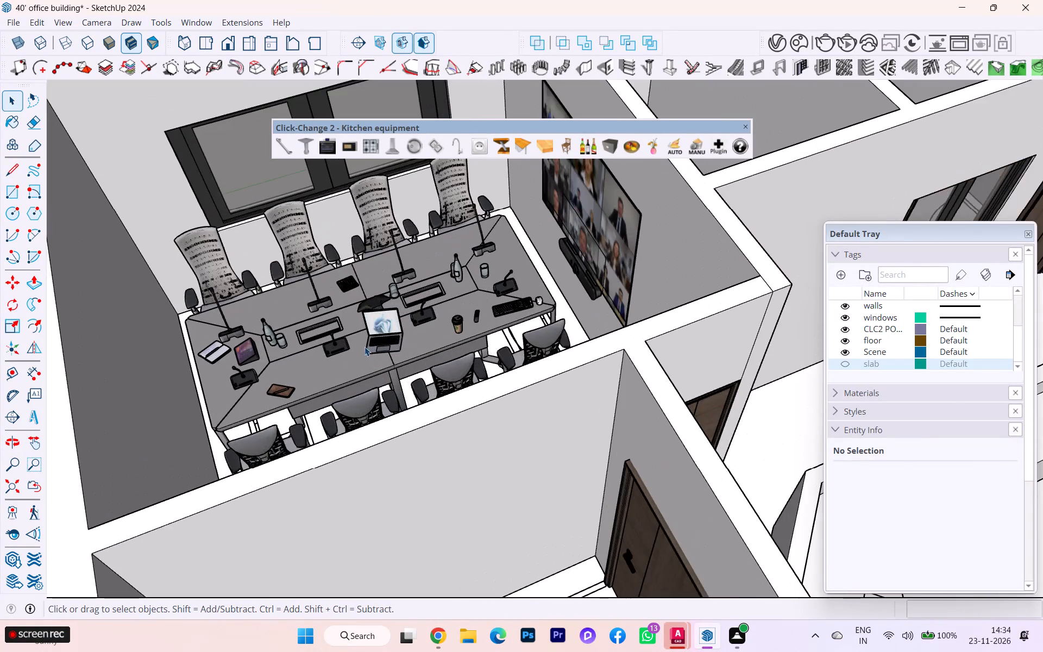
scroll(365, 346, "up", 1)
scroll(365, 346, "down", 1)
scroll(365, 346, "up", 2)
scroll(365, 346, "down", 1)
scroll(365, 346, "up", 8)
double_click(330, 375)
left_click(299, 376)
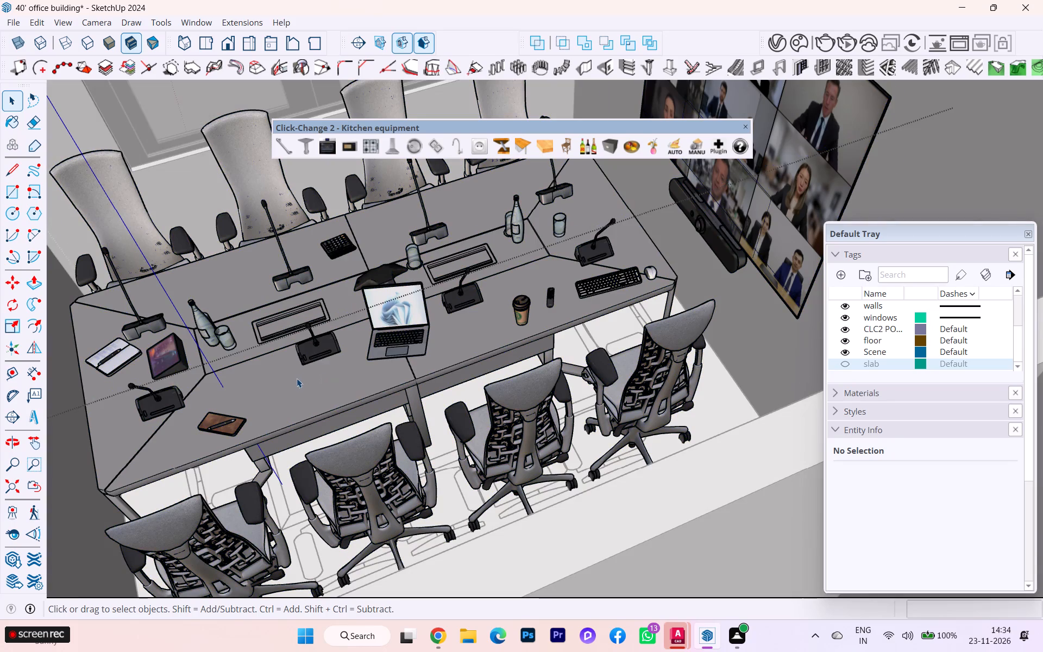
left_click(296, 379)
triple_click(281, 389)
left_click(279, 389)
left_click(271, 393)
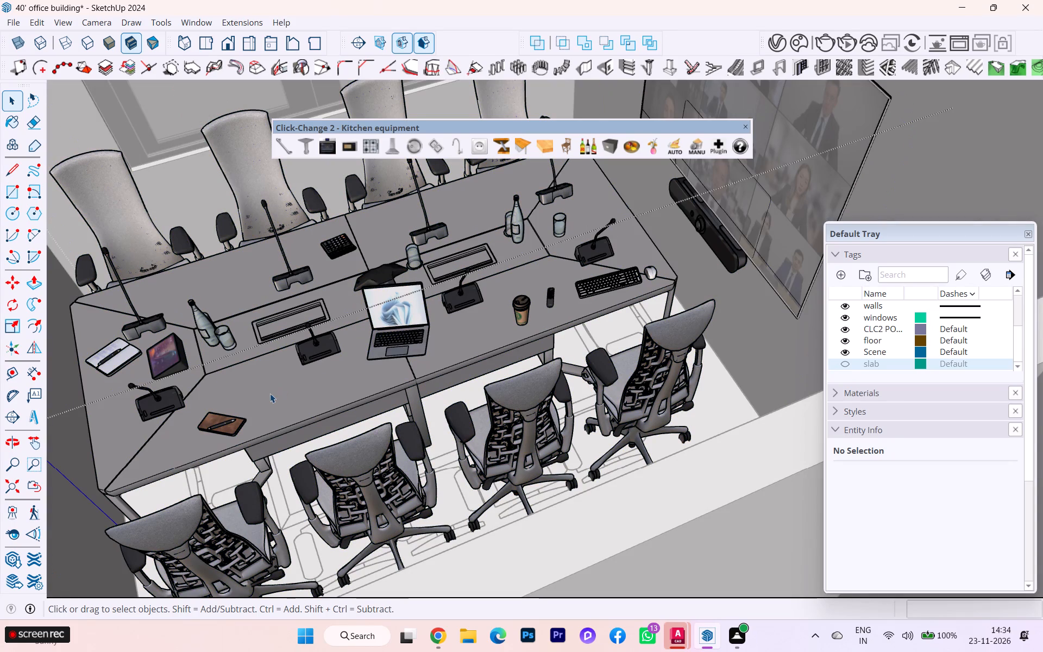
double_click(270, 393)
left_click(267, 412)
left_click(273, 429)
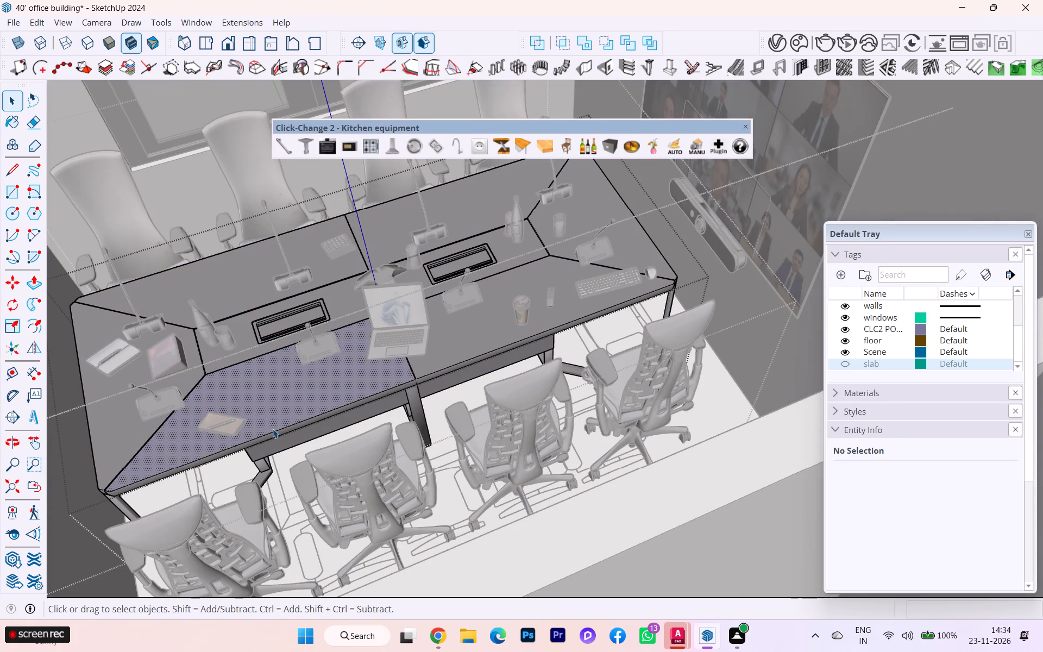
left_click(286, 412)
triple_click(367, 392)
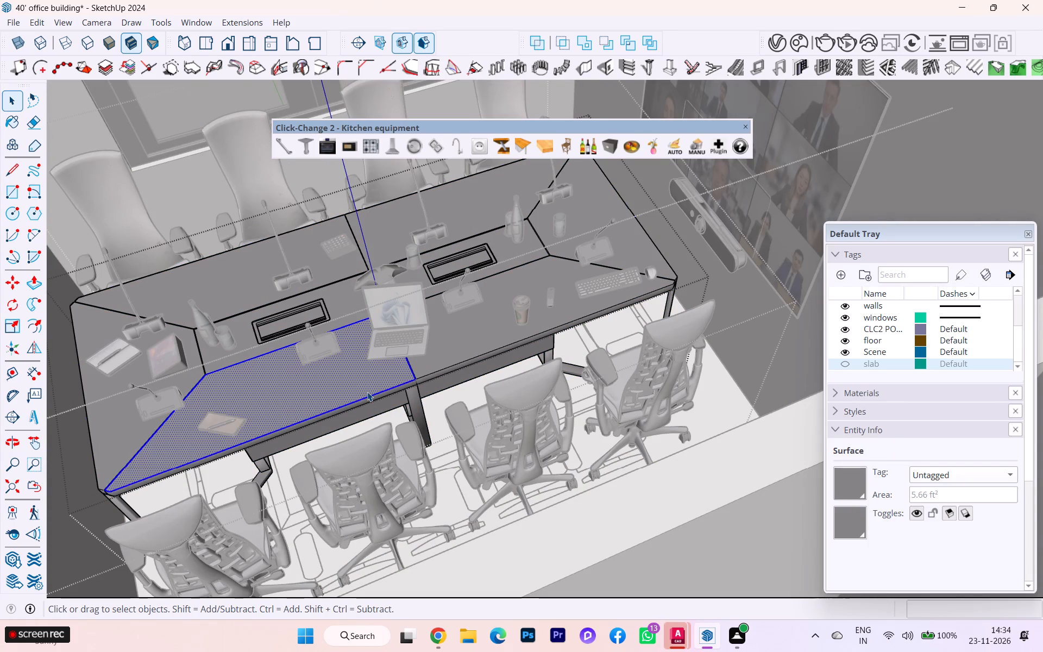
left_click(367, 392)
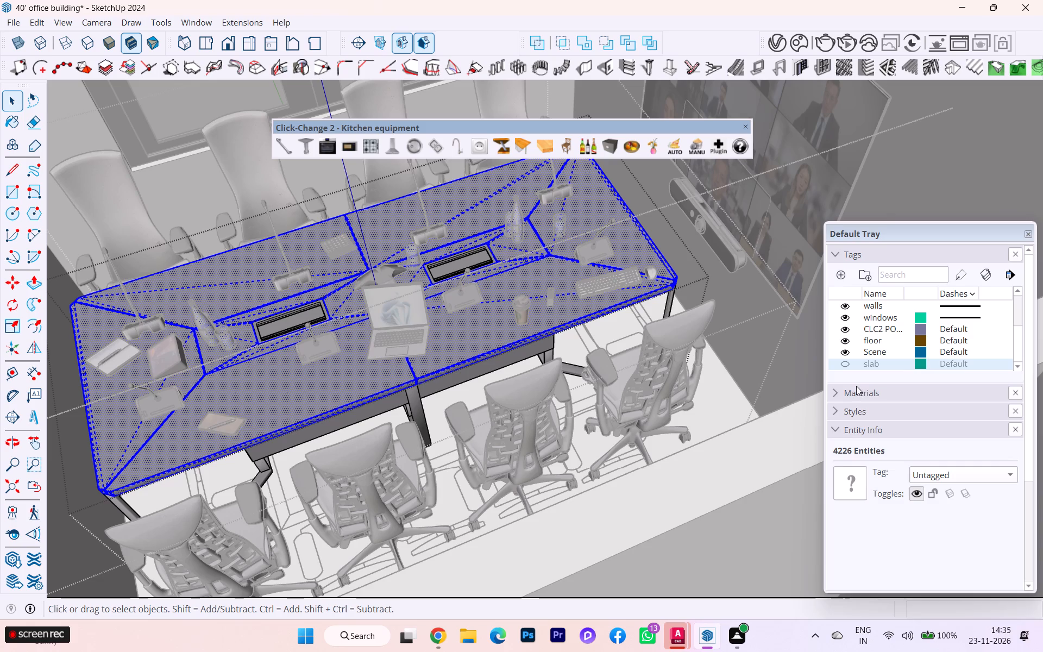
left_click(854, 389)
left_click(850, 434)
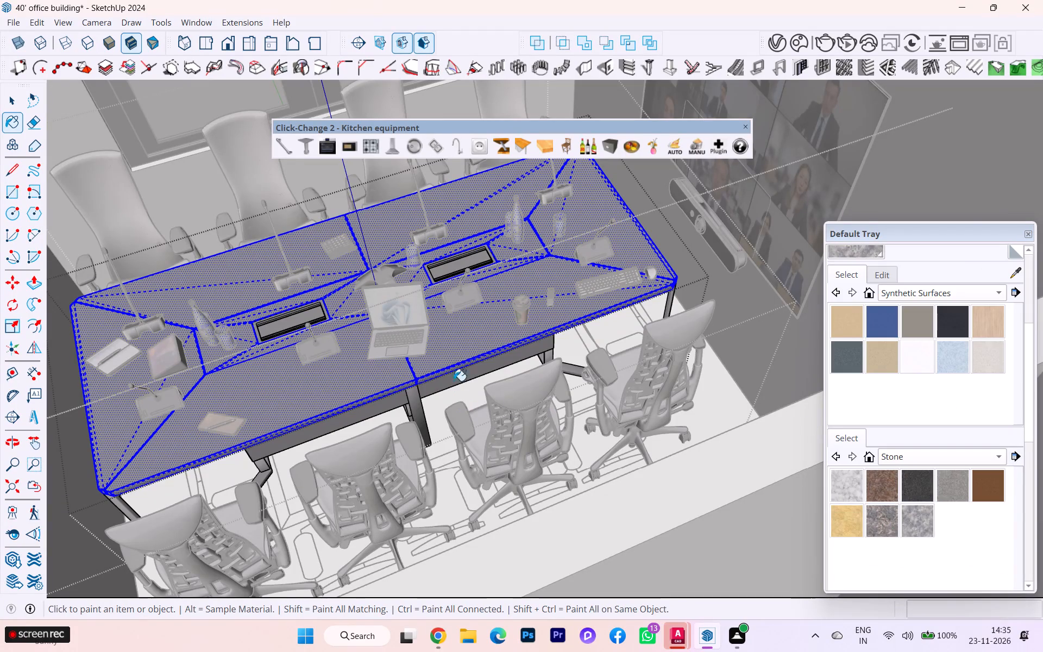
left_click(456, 359)
scroll(519, 355, "down", 6)
left_click(15, 101)
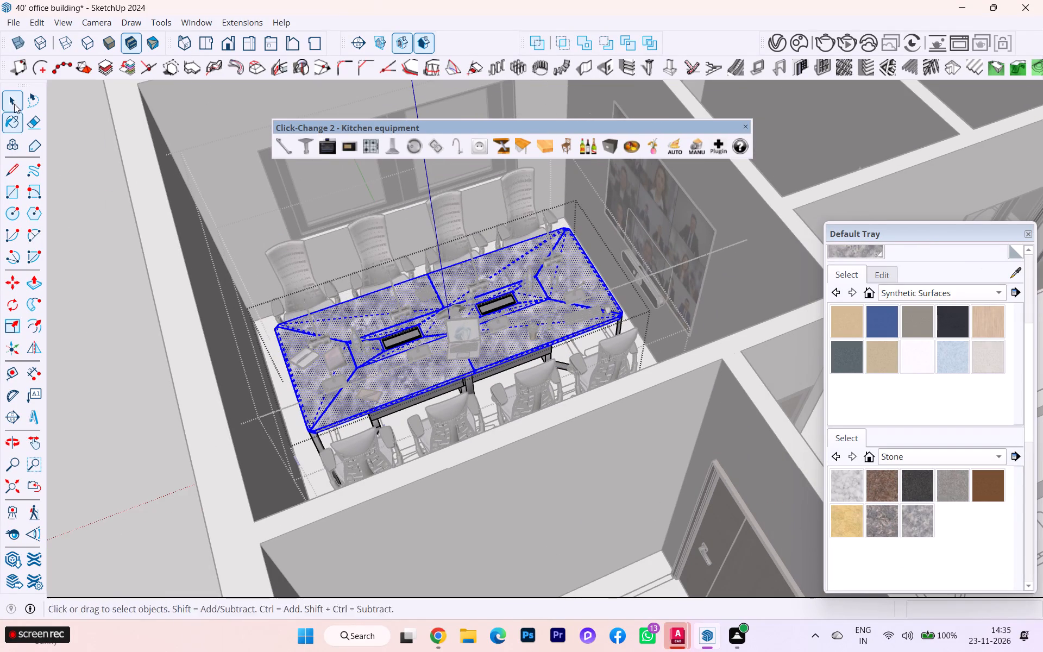
left_click(60, 178)
double_click(85, 186)
Examine the stone-painted conference tabletop and the items on it up close.
scroll(291, 319, "down", 1)
scroll(294, 317, "up", 1)
scroll(298, 316, "down", 1)
scroll(332, 309, "up", 1)
scroll(580, 331, "up", 6)
scroll(537, 332, "down", 1)
scroll(537, 332, "up", 2)
scroll(537, 331, "down", 2)
scroll(537, 331, "up", 7)
scroll(470, 331, "down", 1)
scroll(466, 329, "up", 1)
scroll(425, 298, "up", 2)
scroll(424, 299, "down", 1)
scroll(424, 299, "up", 4)
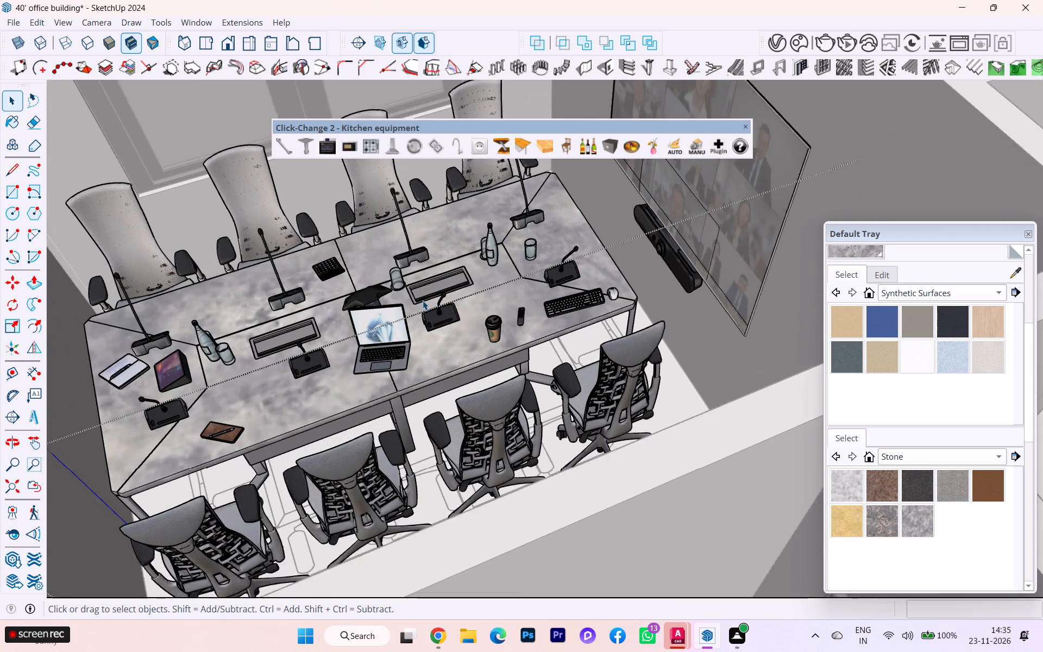
scroll(423, 300, "up", 2)
scroll(425, 305, "down", 1)
scroll(425, 305, "up", 2)
scroll(500, 306, "down", 4)
scroll(582, 315, "down", 6)
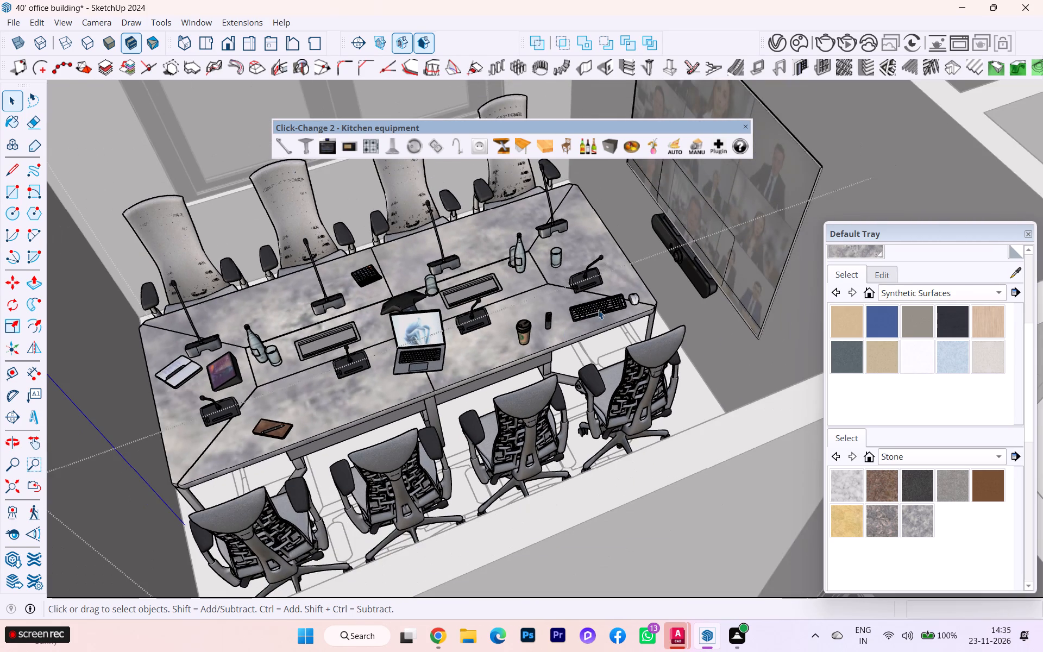
scroll(598, 309, "up", 2)
scroll(598, 309, "down", 8)
Exit all the nested conference furniture groups to return to the whole model.
left_click(125, 304)
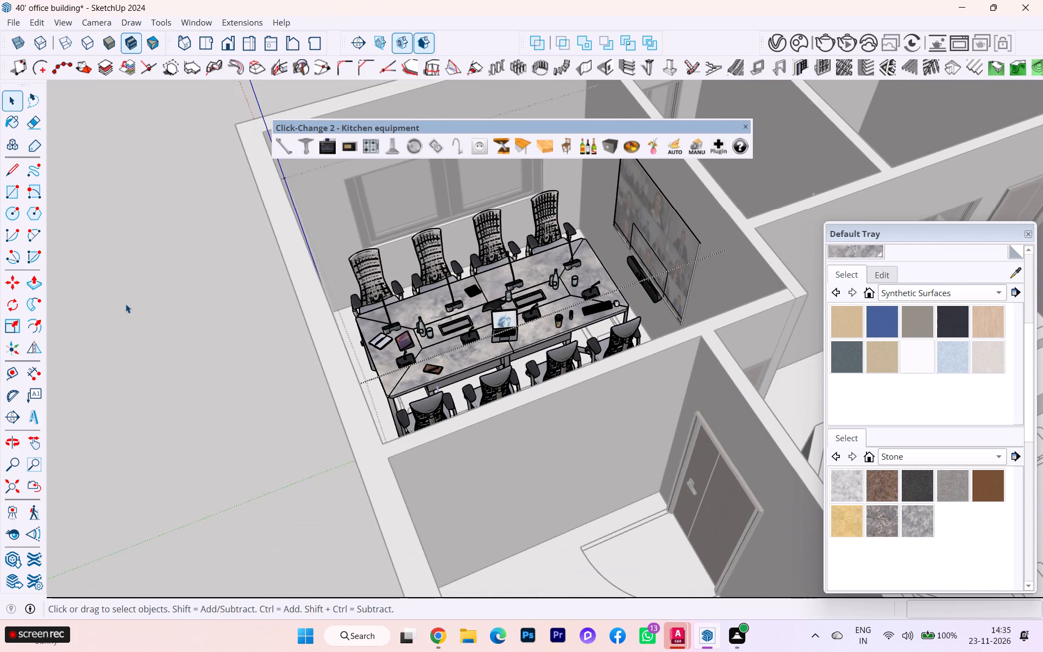
left_click(125, 304)
triple_click(152, 305)
left_click(152, 305)
left_click(153, 305)
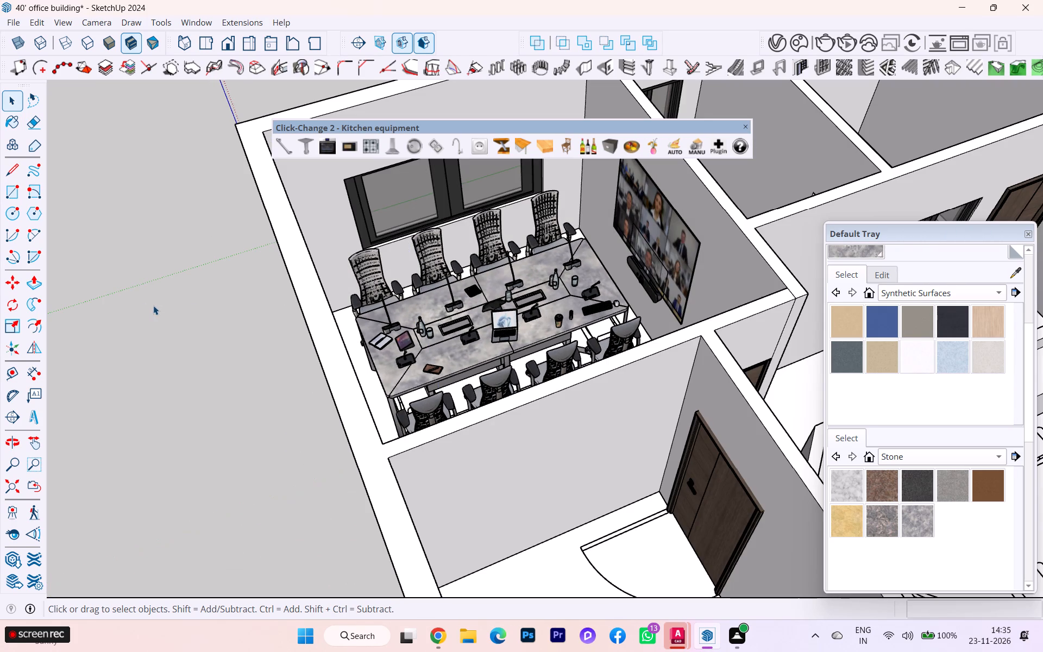
Examine the conference room, neighbouring offices and reception area from several angles.
scroll(258, 333, "down", 3)
scroll(279, 350, "up", 1)
middle_click_drag(280, 350, 612, 392)
scroll(609, 395, "up", 3)
middle_click_drag(619, 384, 903, 311)
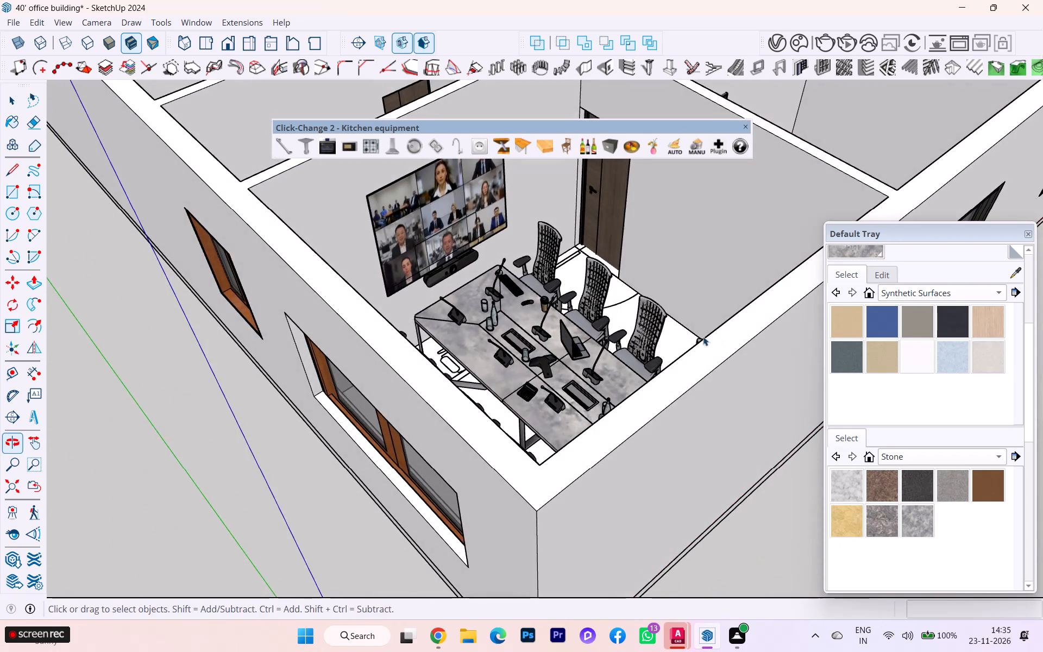
middle_click_drag(630, 348, 60, 437)
scroll(606, 385, "down", 3)
middle_click_drag(644, 389, 219, 369)
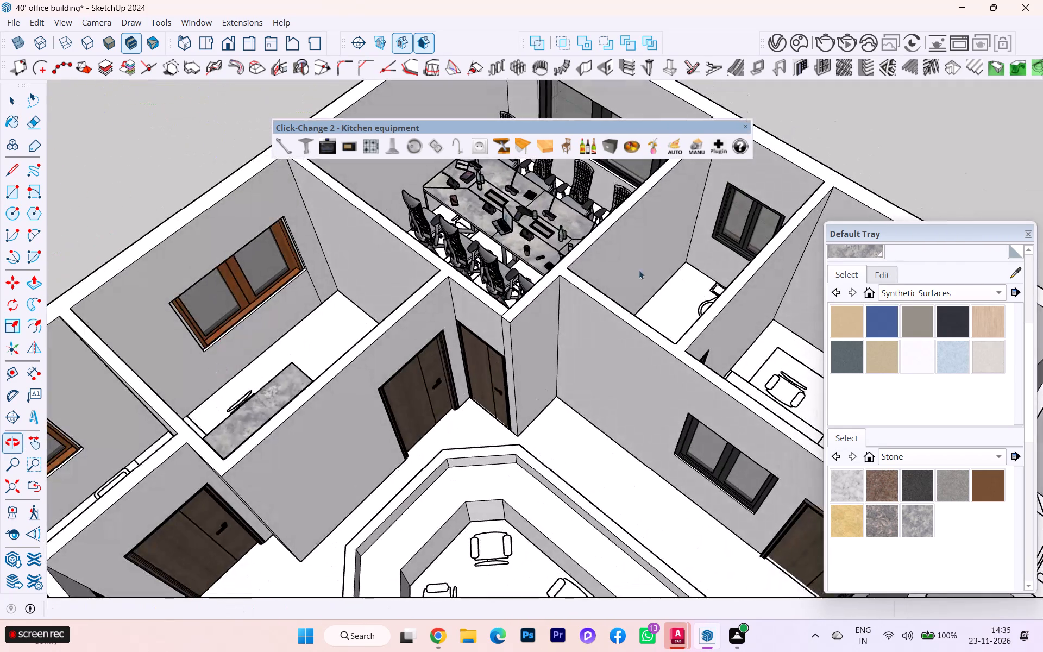
scroll(614, 256, "down", 3)
scroll(517, 285, "down", 3)
scroll(529, 288, "up", 2)
scroll(533, 289, "down", 2)
scroll(703, 329, "up", 1)
middle_click_drag(729, 345, 311, 258)
scroll(422, 235, "down", 3)
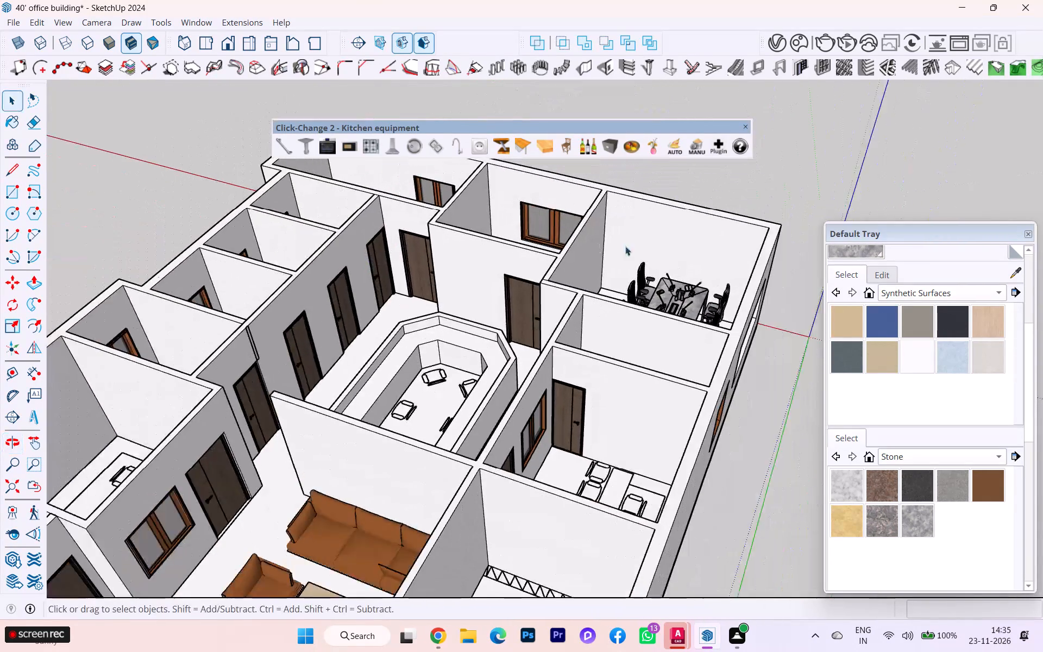
scroll(581, 344, "down", 2)
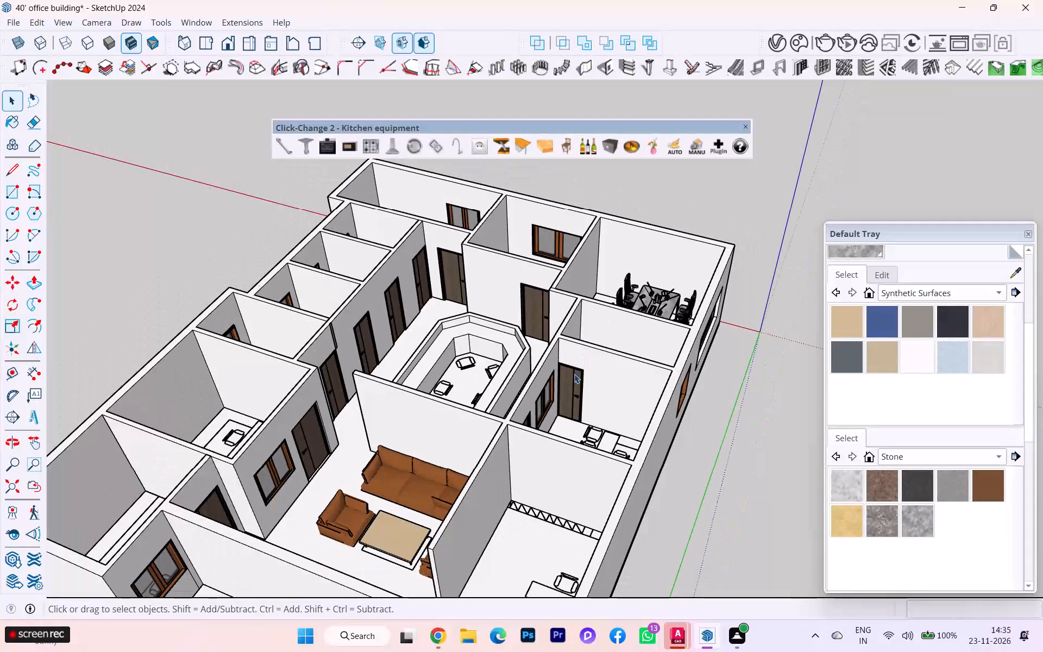
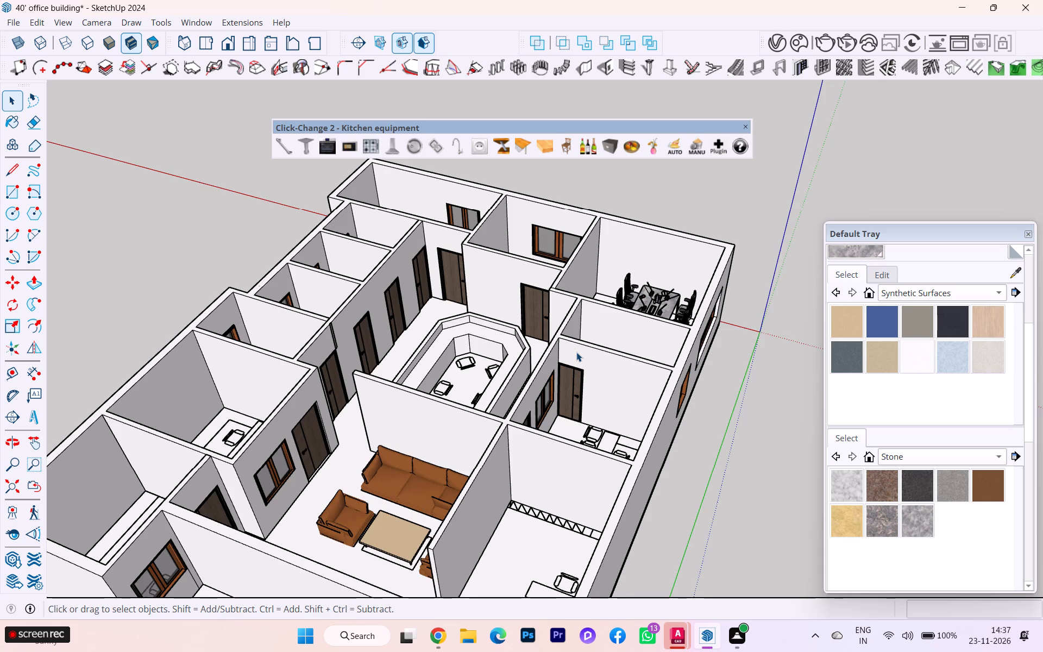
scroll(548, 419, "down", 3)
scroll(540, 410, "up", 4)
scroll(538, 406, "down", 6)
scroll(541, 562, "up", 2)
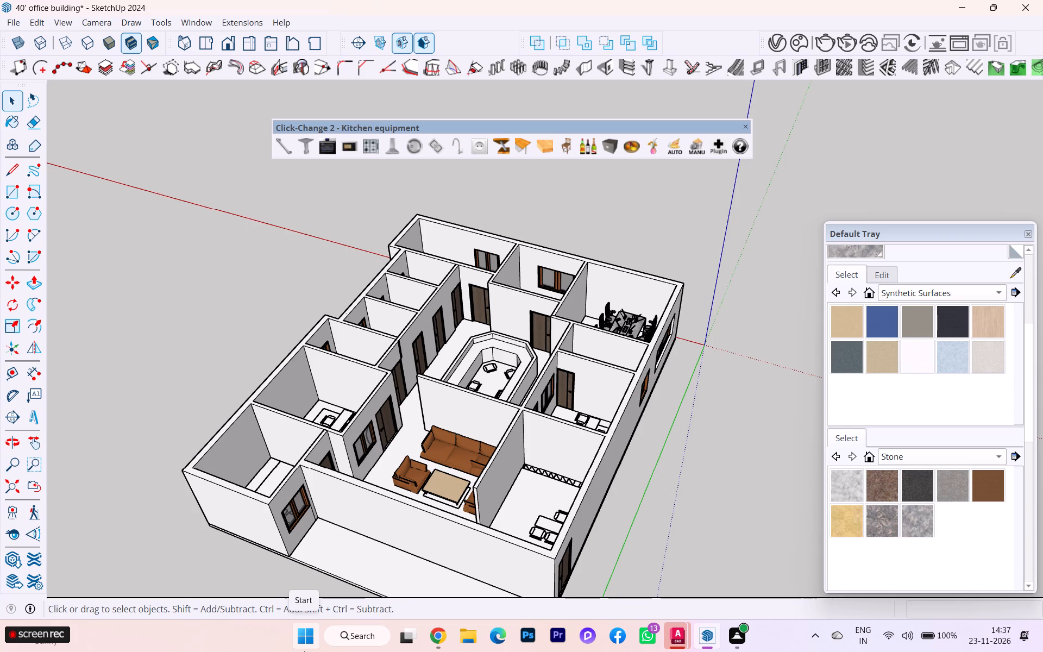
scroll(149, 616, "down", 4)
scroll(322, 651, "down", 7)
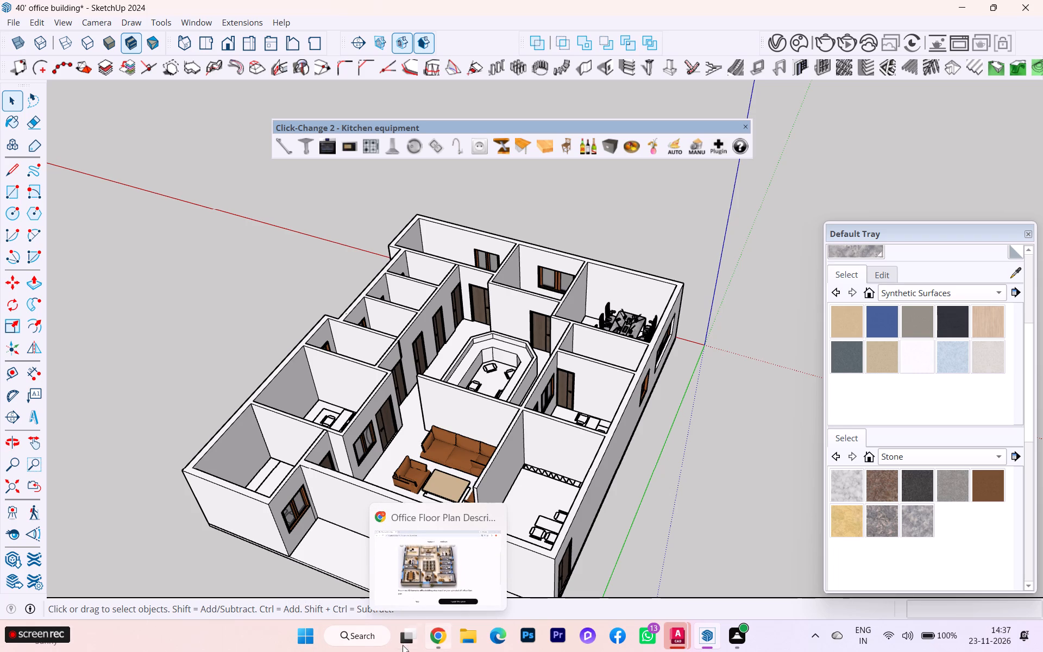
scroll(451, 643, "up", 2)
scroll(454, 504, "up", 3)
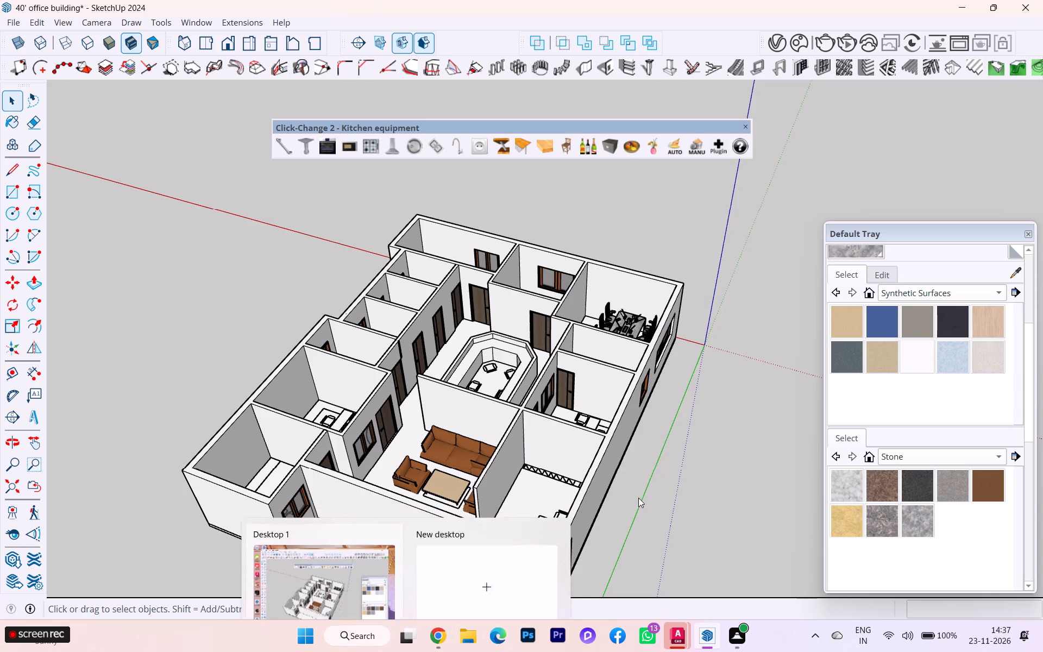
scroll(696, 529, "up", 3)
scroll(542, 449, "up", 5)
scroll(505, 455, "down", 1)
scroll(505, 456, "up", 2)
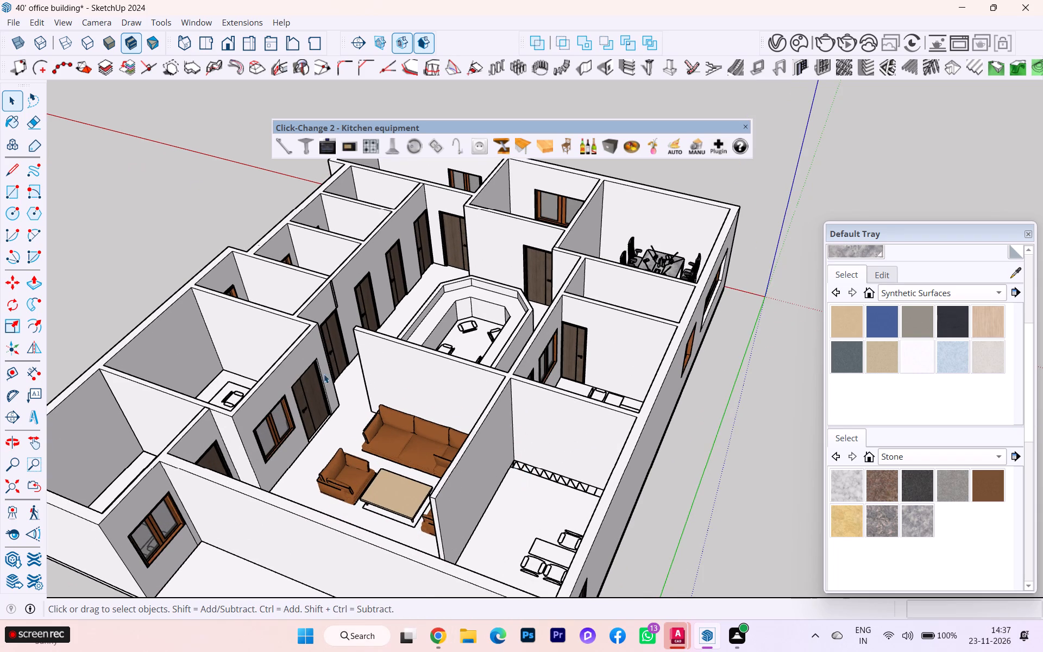
Open 3D Warehouse and search its models for "chair", refining the search to "chair office".
left_click(11, 559)
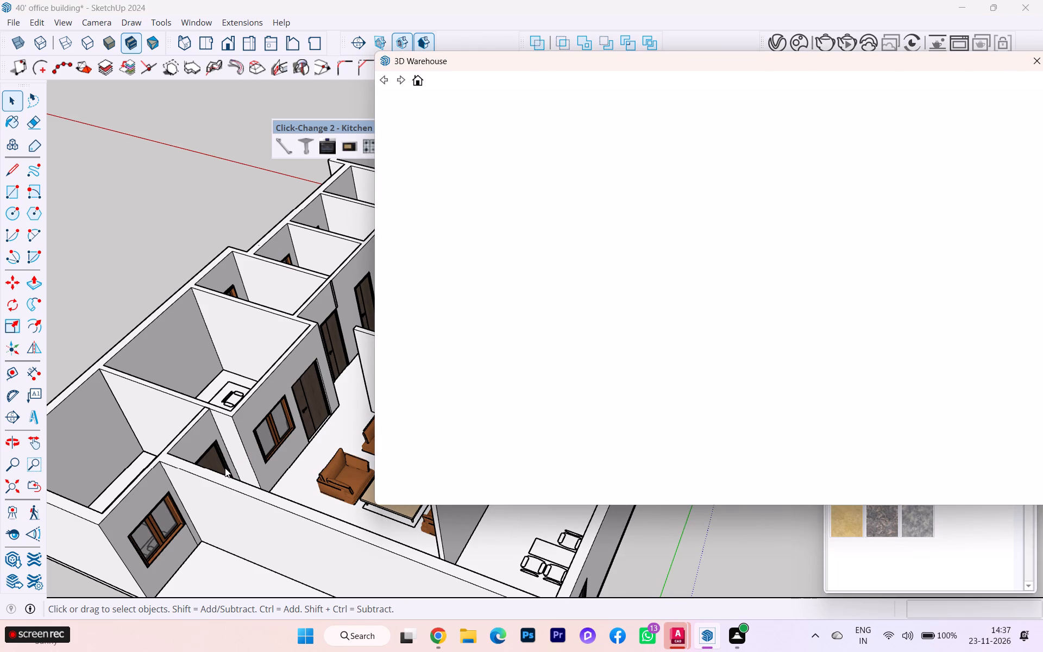
scroll(217, 475, "down", 2)
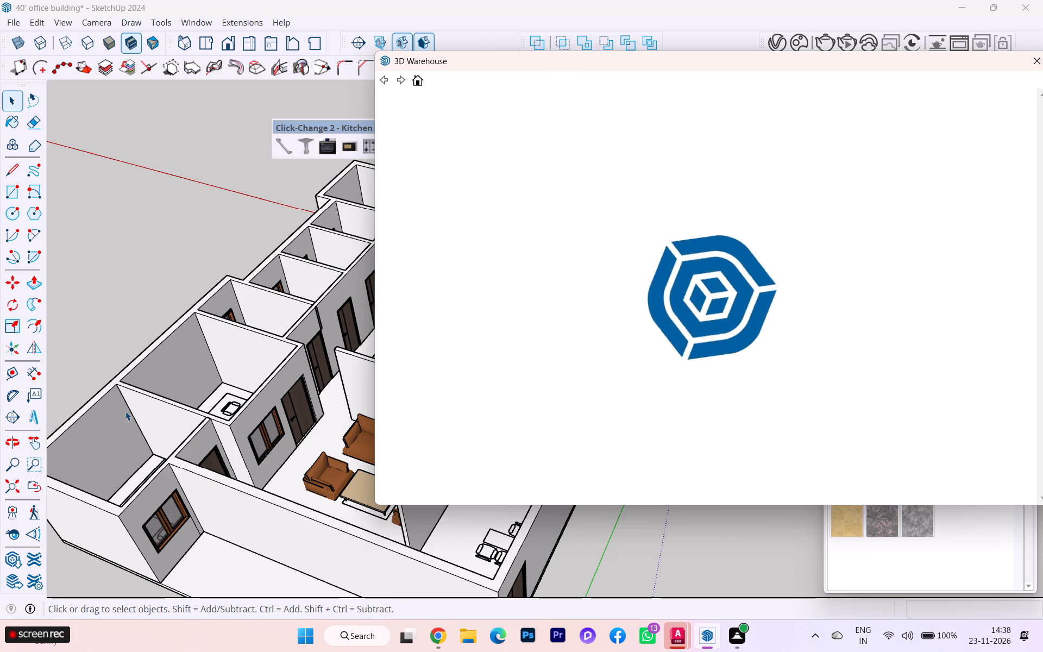
scroll(157, 434, "down", 1)
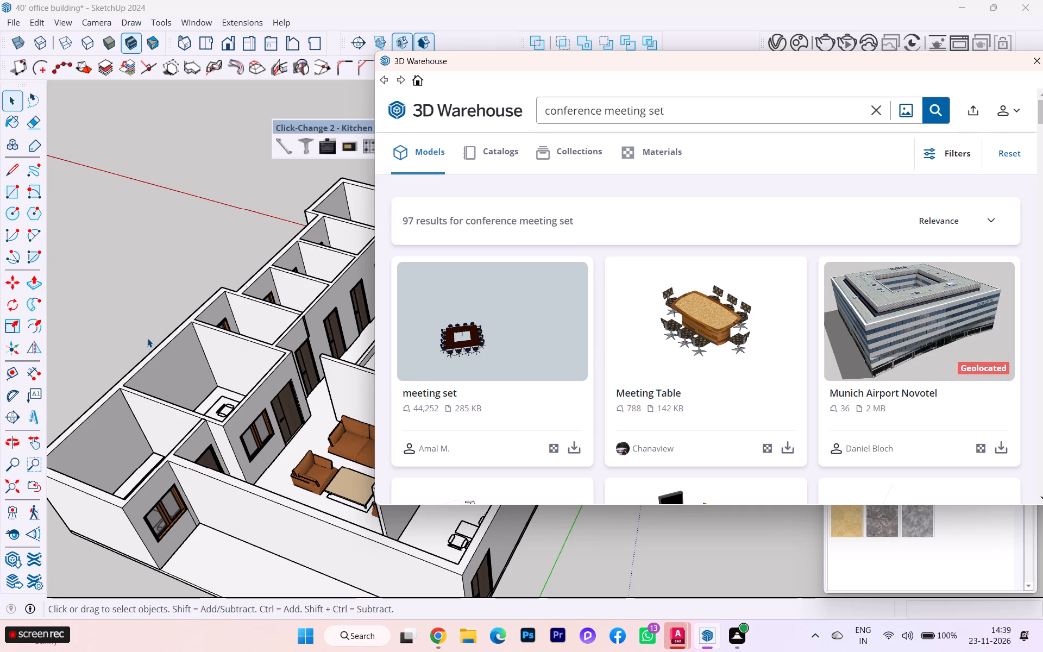
scroll(199, 423, "down", 6)
scroll(202, 424, "up", 1)
scroll(206, 424, "down", 1)
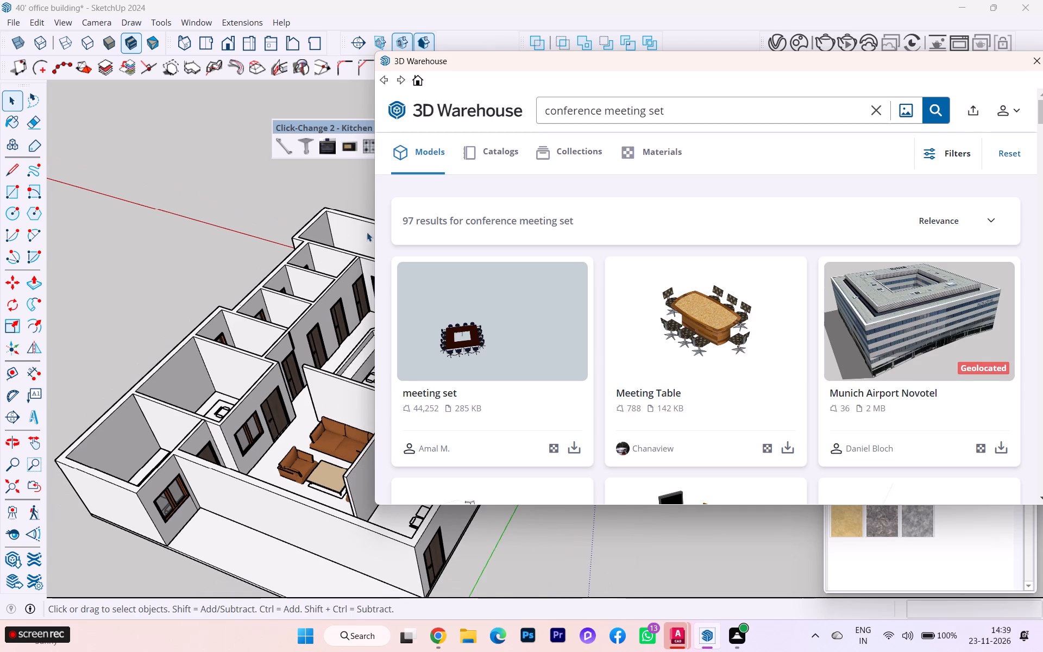
left_click(881, 107)
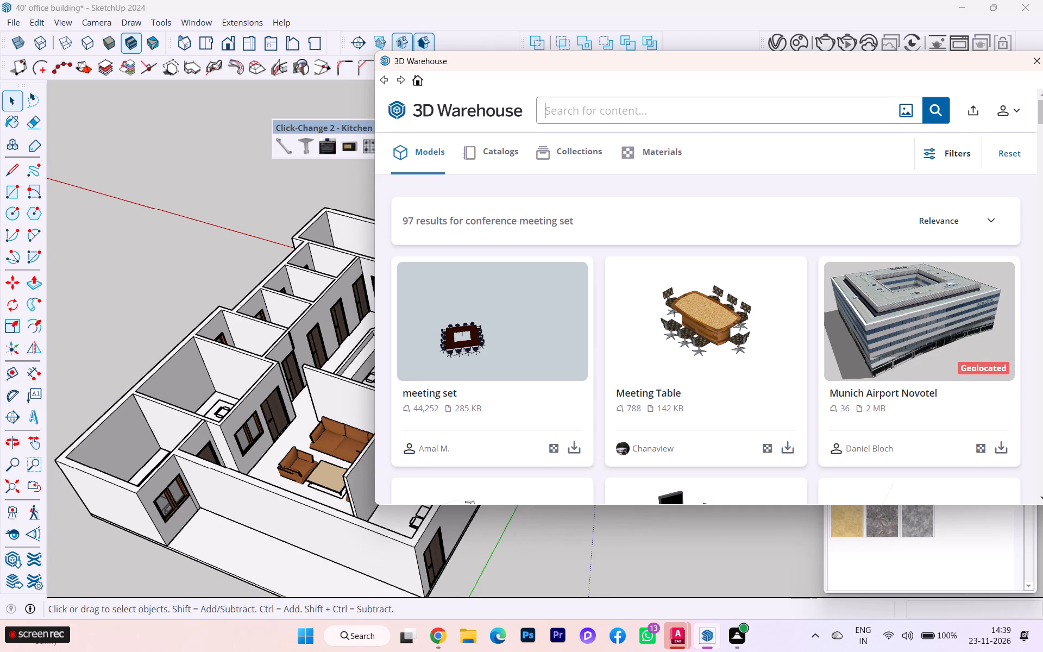
left_click(621, 109)
type("chair")
key("Return")
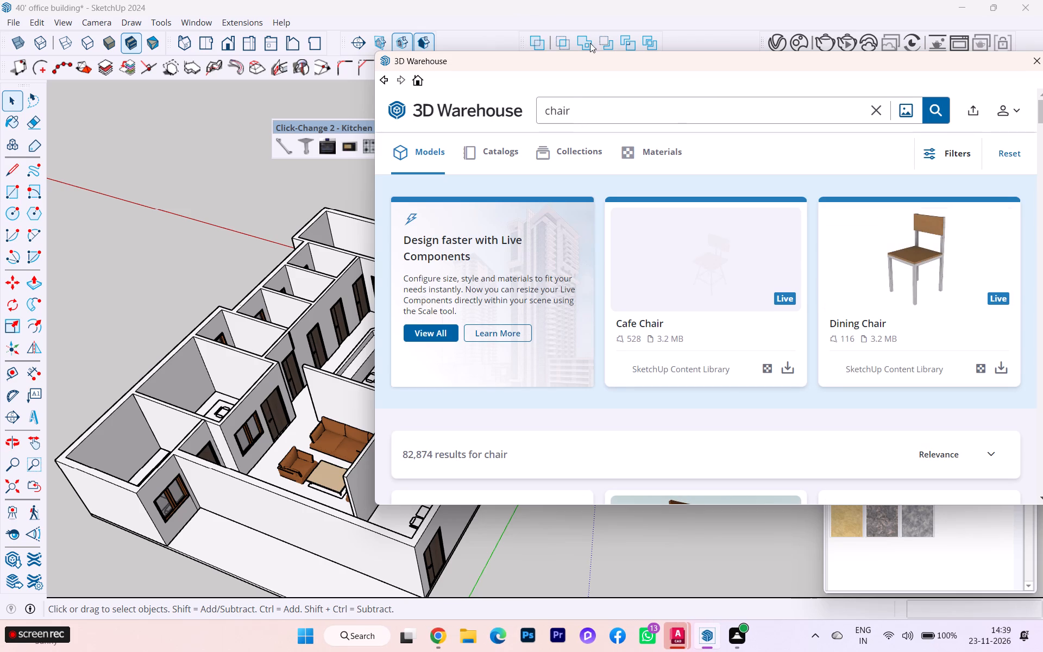
left_click(600, 105)
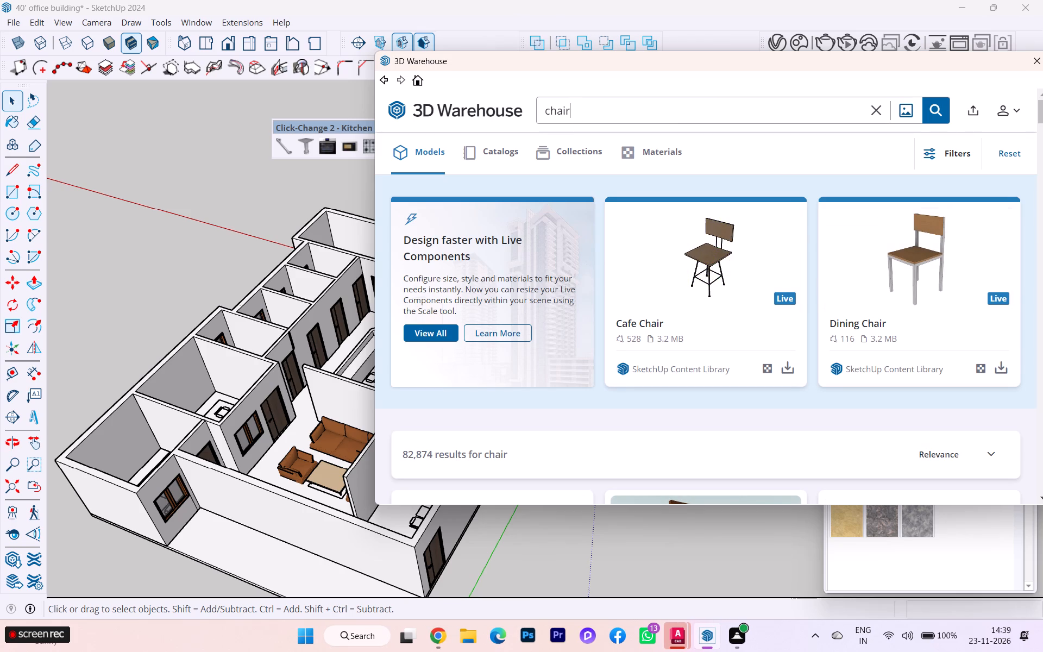
key("space")
type("office")
key("Return")
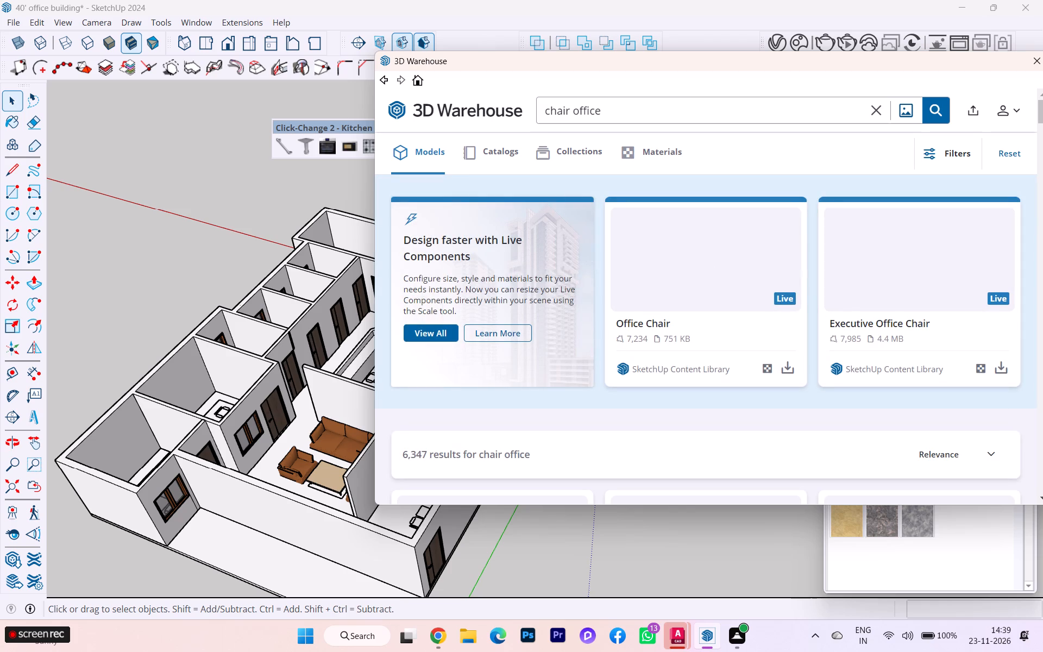
Browse the office chair models, comparing their styles to choose suitable seating for the offices.
scroll(792, 250, "down", 1)
scroll(792, 250, "up", 2)
scroll(793, 250, "down", 2)
scroll(792, 257, "up", 1)
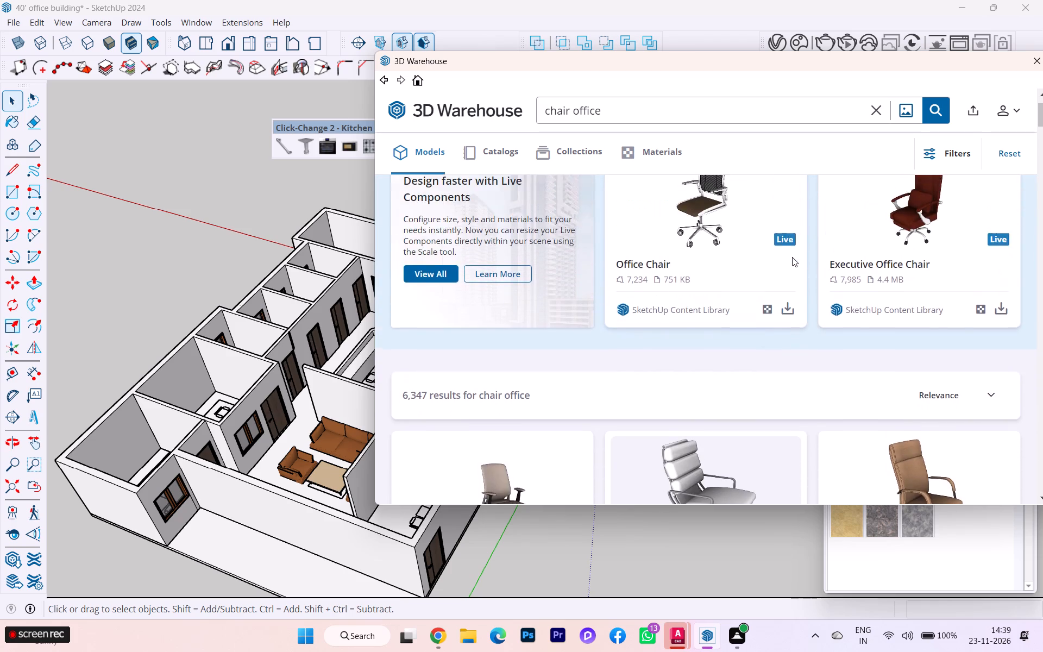
scroll(792, 257, "up", 2)
scroll(792, 257, "down", 8)
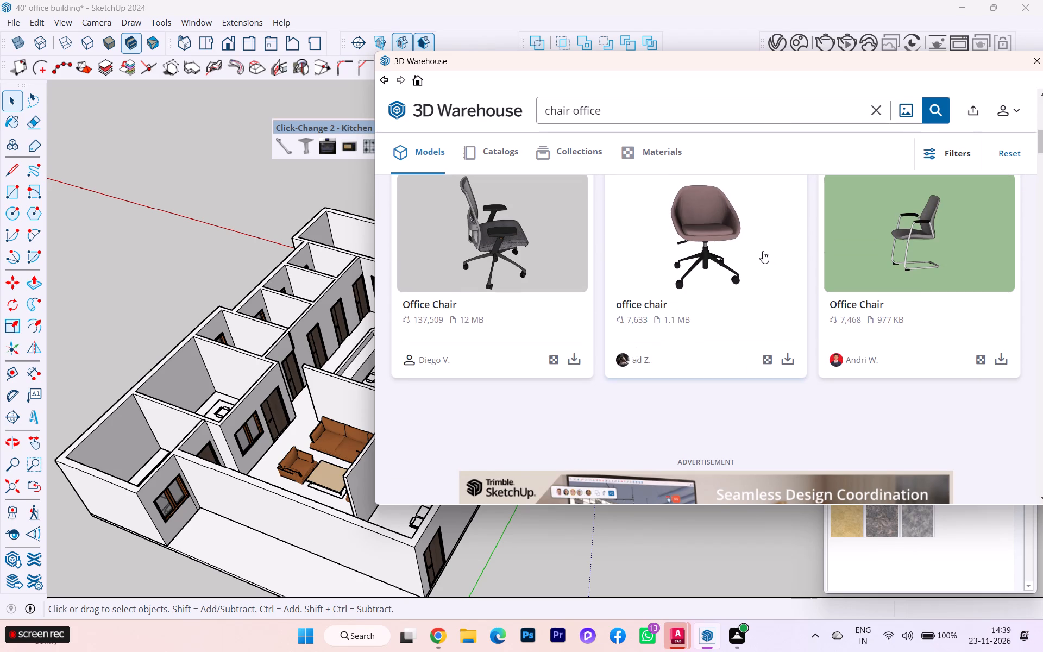
scroll(766, 217, "down", 1)
scroll(766, 217, "up", 4)
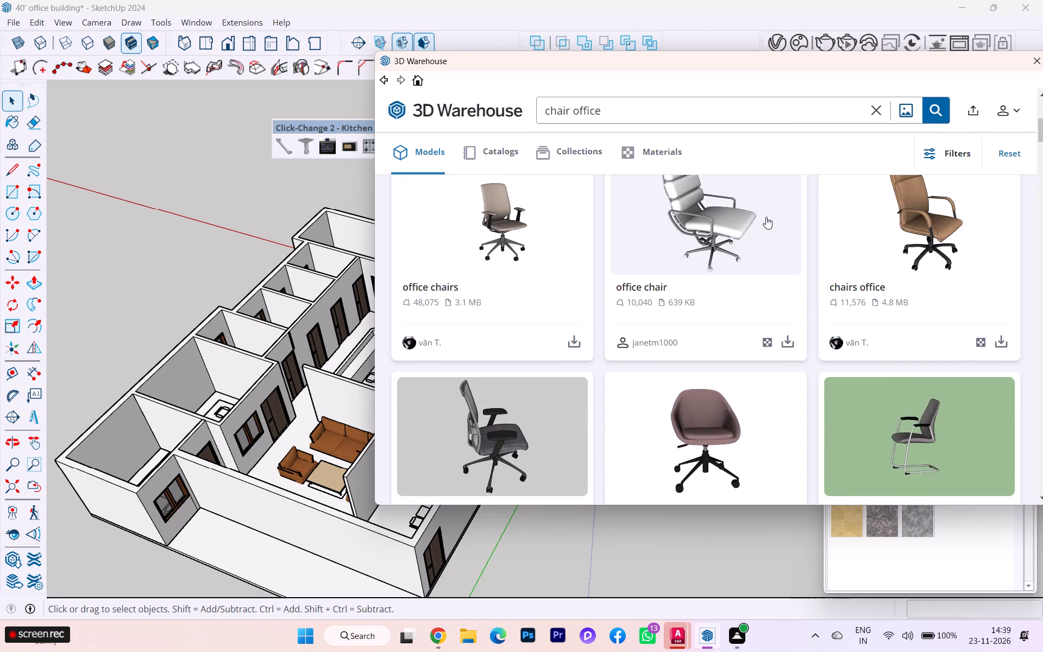
scroll(762, 217, "up", 5)
scroll(759, 215, "down", 2)
scroll(759, 215, "up", 3)
scroll(759, 215, "down", 2)
scroll(759, 215, "up", 1)
scroll(752, 224, "down", 4)
scroll(749, 230, "up", 2)
scroll(749, 231, "down", 2)
scroll(748, 233, "up", 4)
scroll(718, 285, "down", 2)
scroll(718, 285, "up", 1)
scroll(718, 285, "down", 2)
scroll(718, 286, "up", 1)
scroll(718, 286, "down", 2)
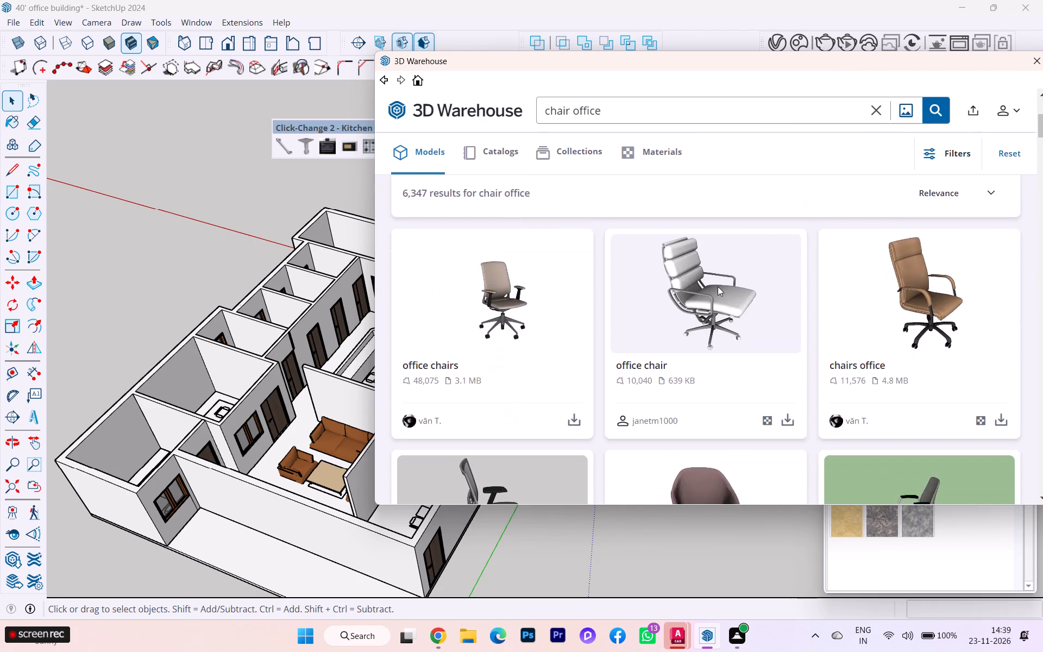
scroll(718, 286, "down", 10)
scroll(721, 292, "up", 1)
scroll(721, 292, "down", 1)
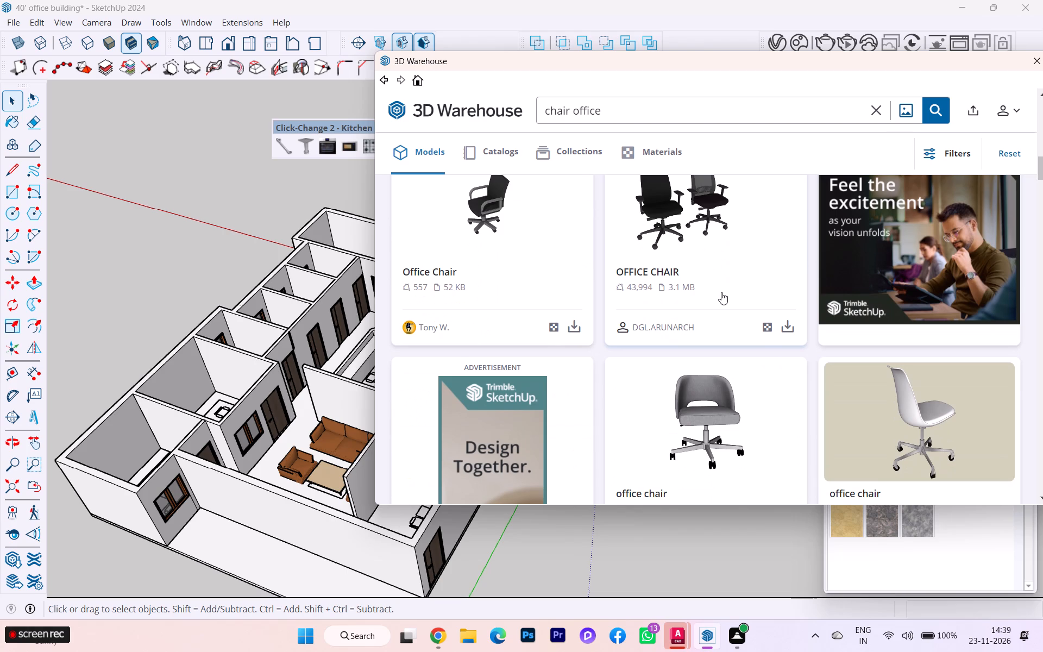
scroll(721, 292, "down", 1)
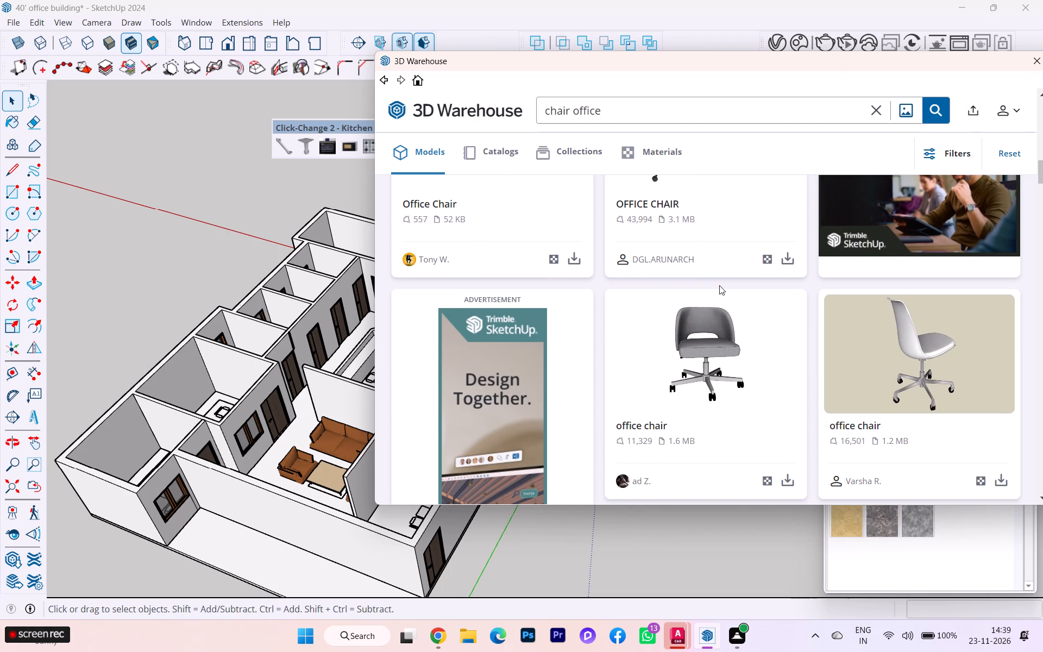
scroll(720, 305, "down", 2)
scroll(719, 311, "up", 4)
scroll(718, 314, "down", 1)
scroll(668, 372, "down", 3)
scroll(667, 375, "up", 1)
scroll(667, 375, "down", 1)
scroll(666, 375, "up", 1)
scroll(665, 377, "down", 2)
scroll(657, 387, "up", 2)
scroll(657, 387, "down", 2)
scroll(753, 363, "down", 3)
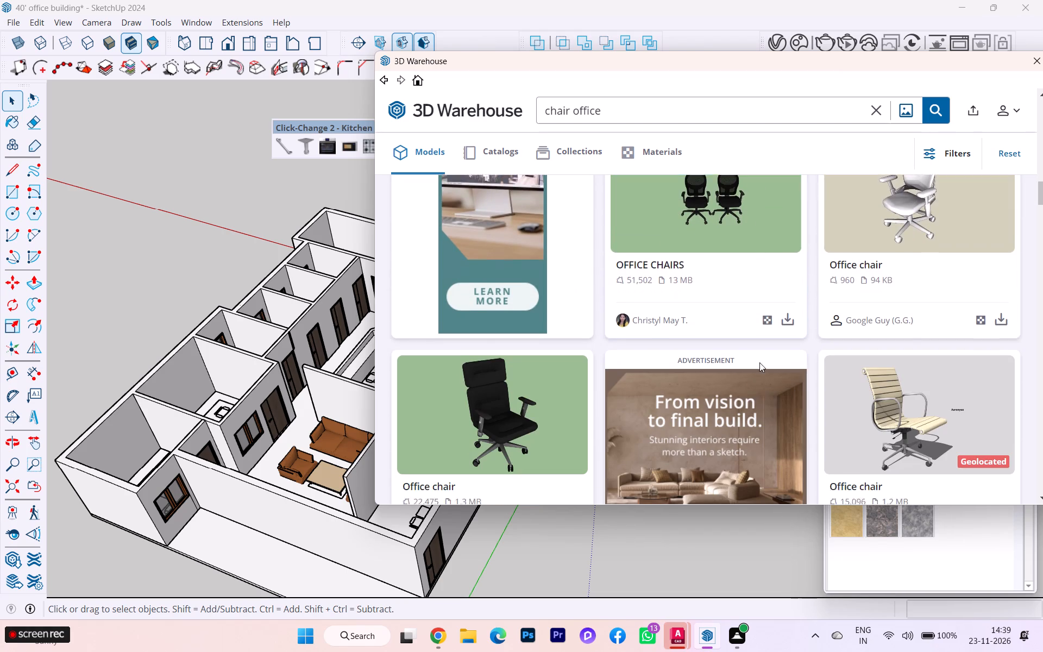
scroll(734, 354, "down", 5)
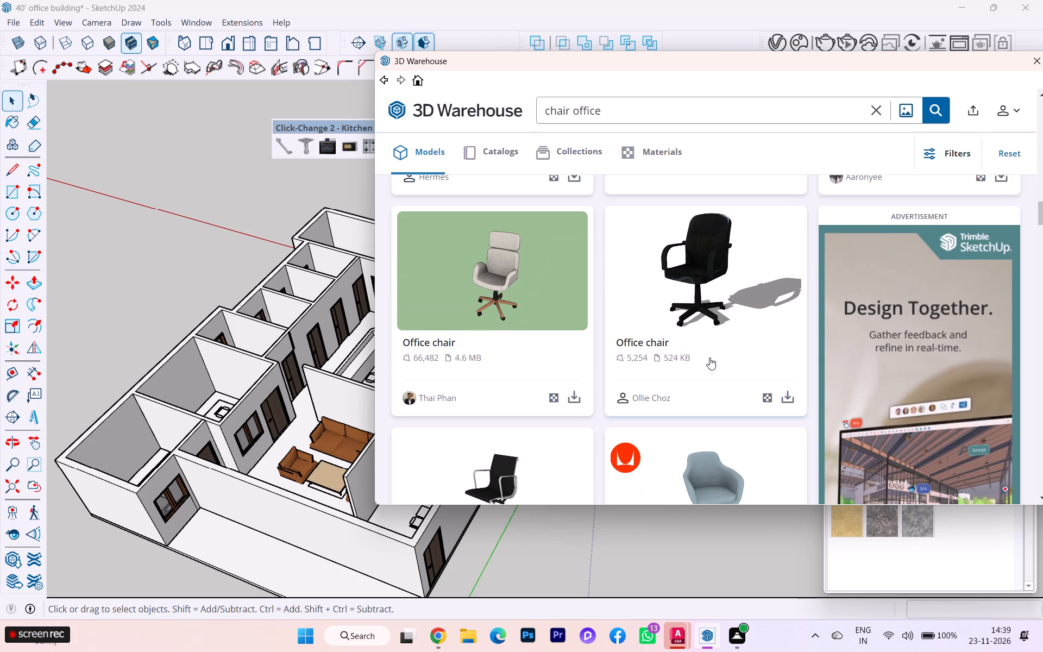
scroll(684, 367, "down", 1)
scroll(684, 367, "up", 1)
scroll(682, 371, "down", 2)
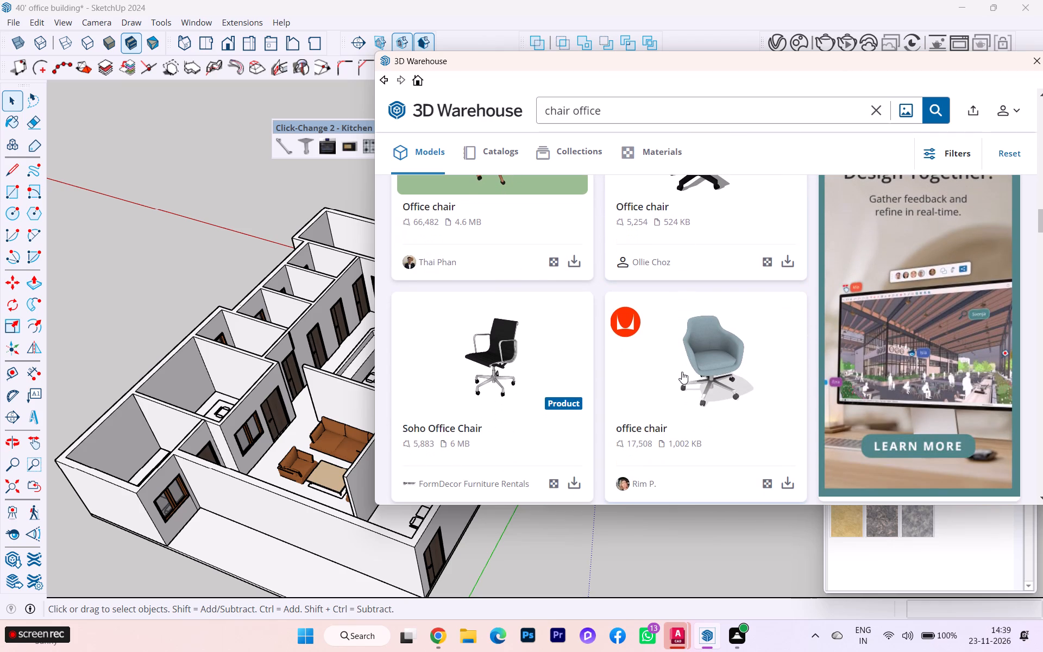
scroll(720, 355, "down", 3)
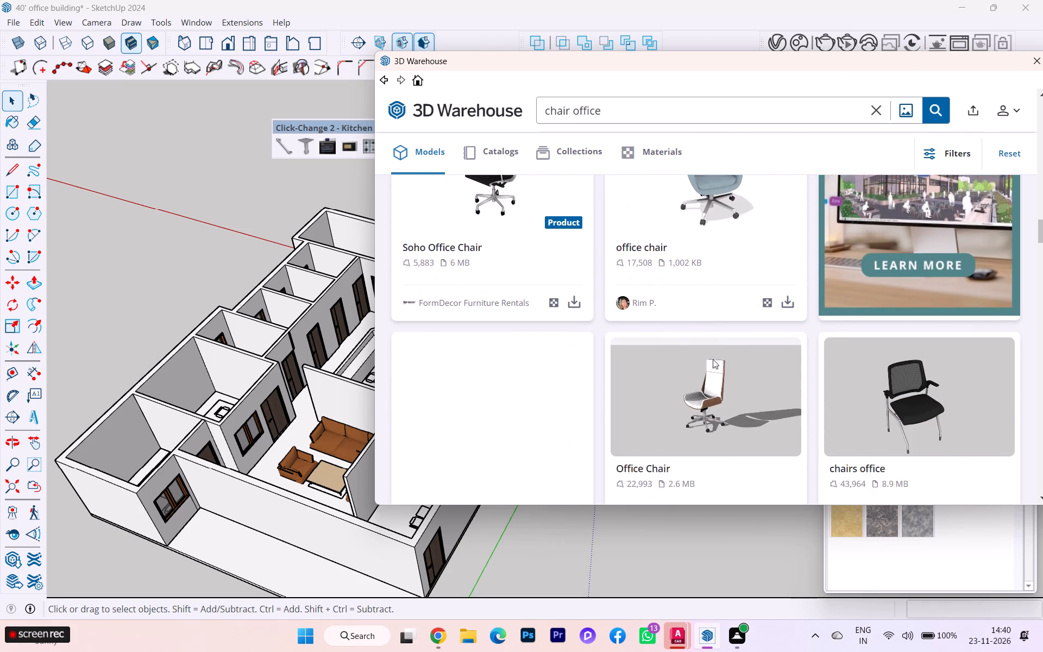
scroll(713, 359, "down", 1)
scroll(683, 352, "up", 4)
scroll(670, 342, "down", 2)
scroll(669, 342, "up", 1)
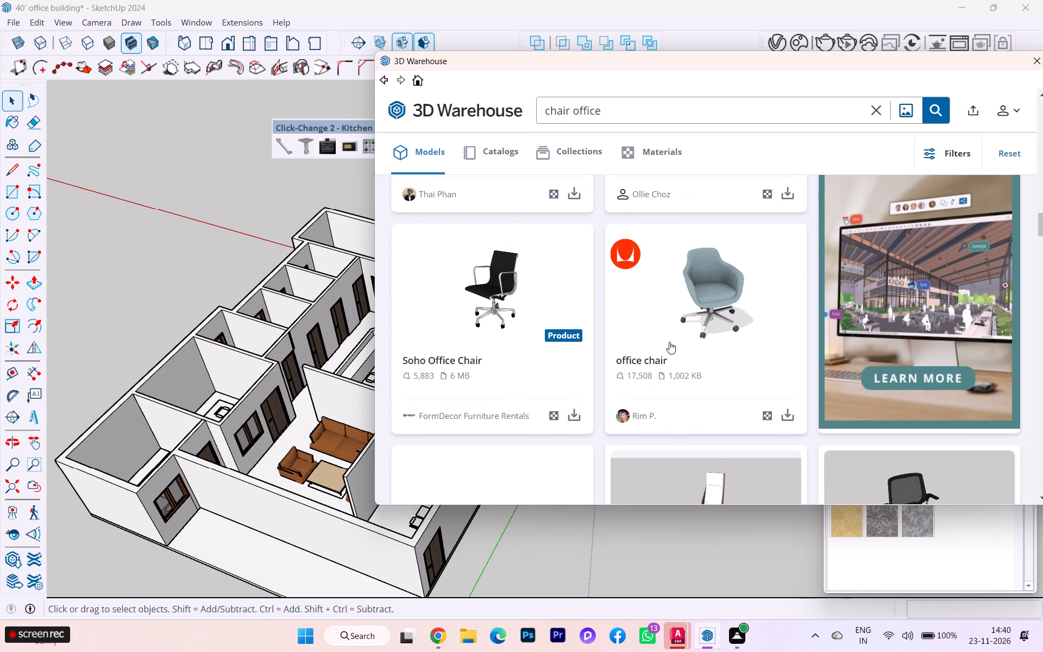
scroll(669, 342, "down", 2)
scroll(669, 342, "up", 2)
scroll(668, 342, "down", 4)
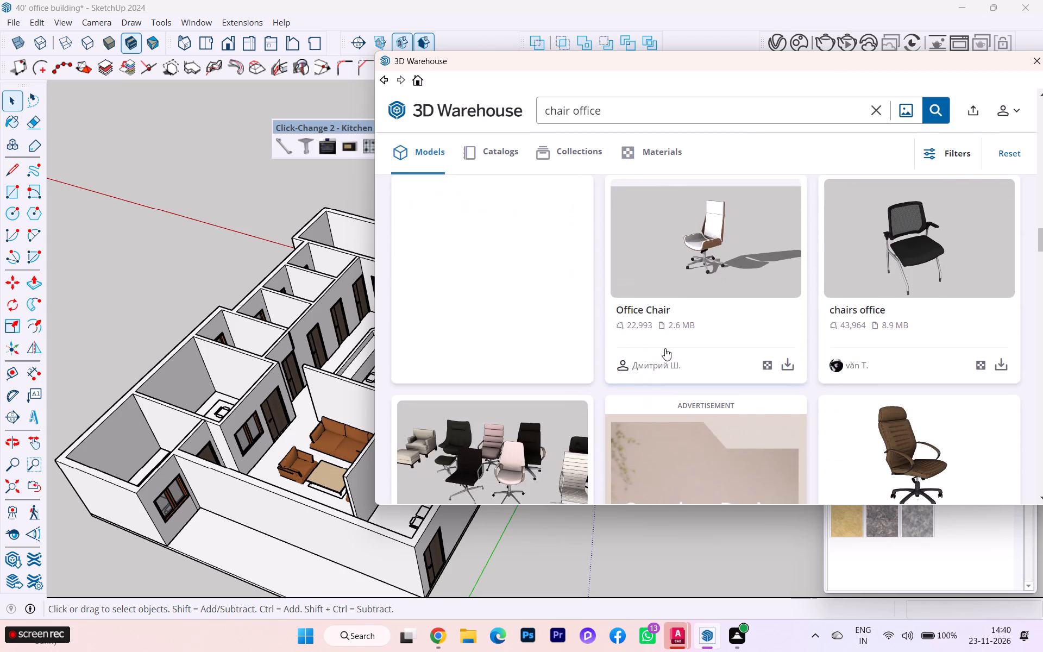
scroll(665, 348, "down", 3)
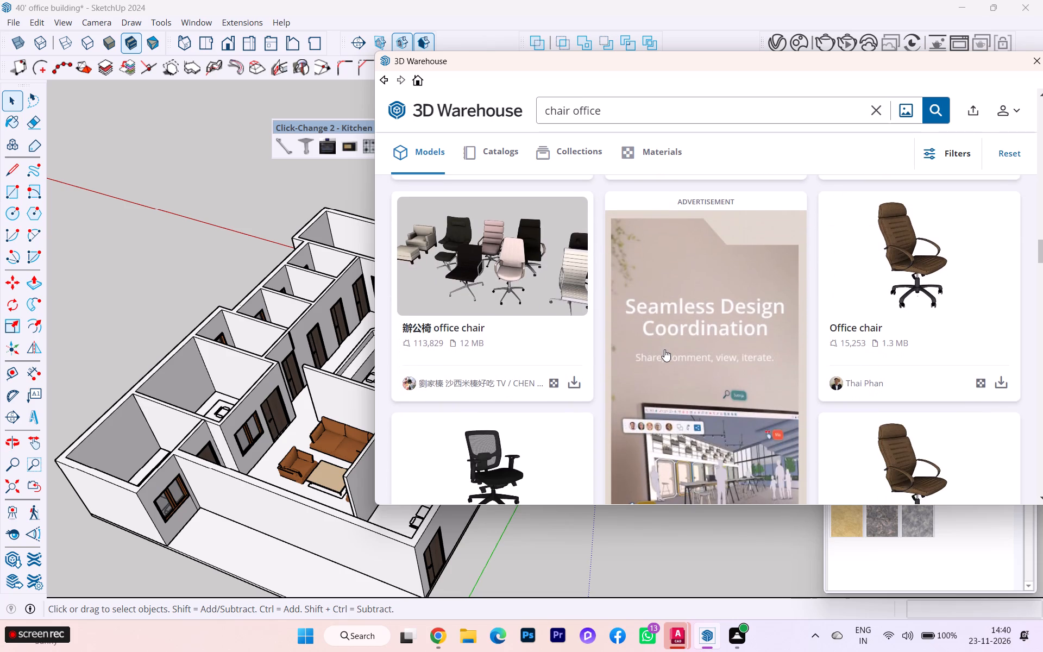
scroll(664, 349, "down", 5)
scroll(671, 362, "up", 1)
scroll(672, 362, "down", 1)
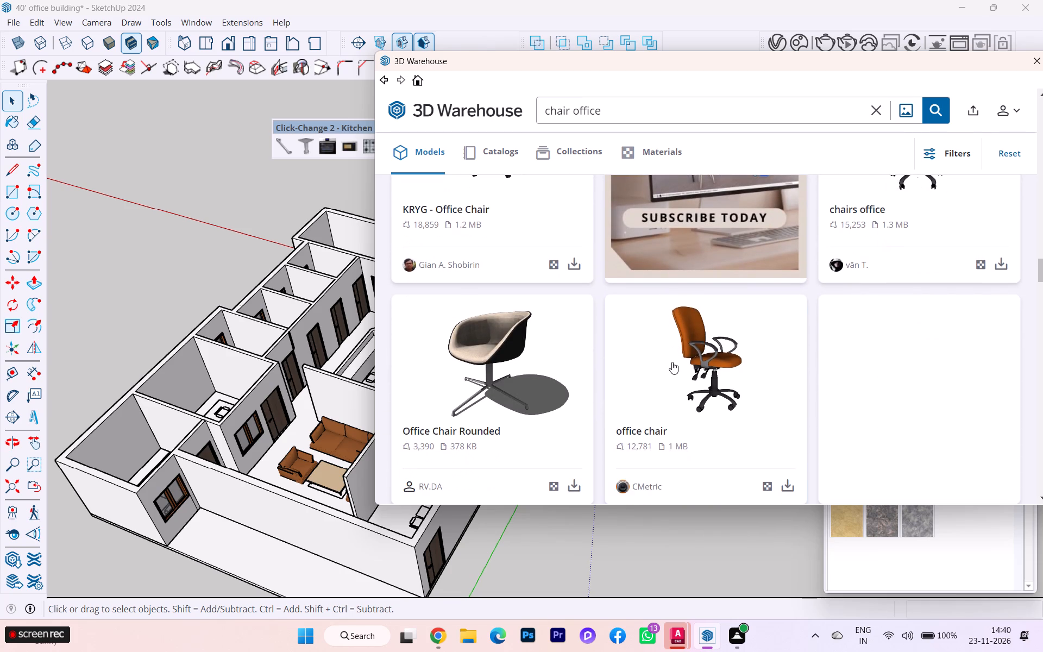
scroll(671, 361, "down", 4)
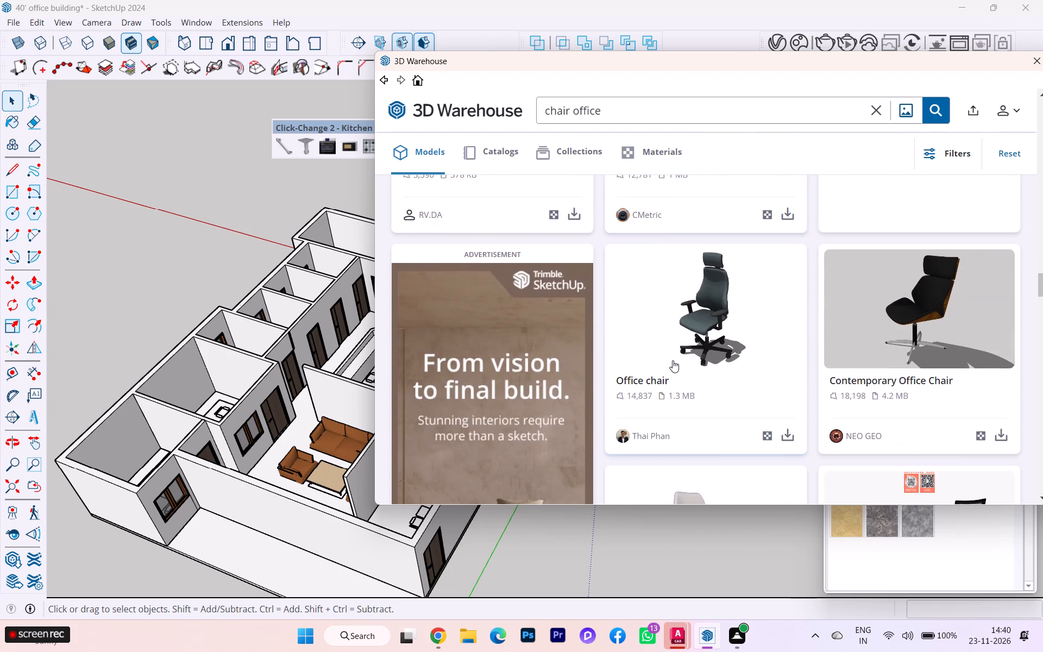
scroll(673, 360, "down", 2)
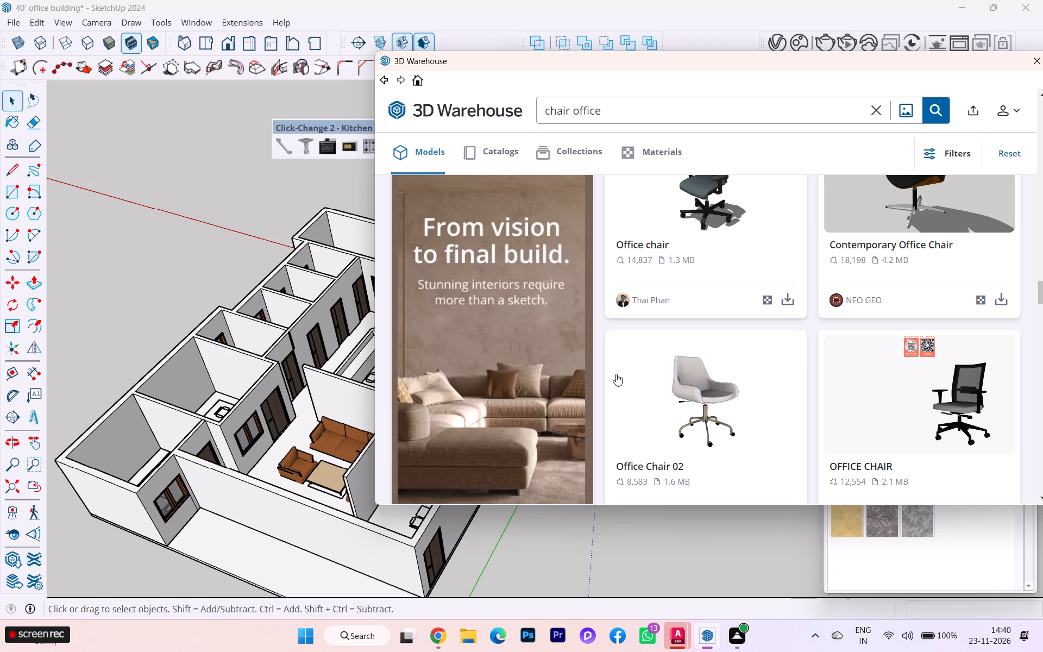
scroll(617, 374, "down", 2)
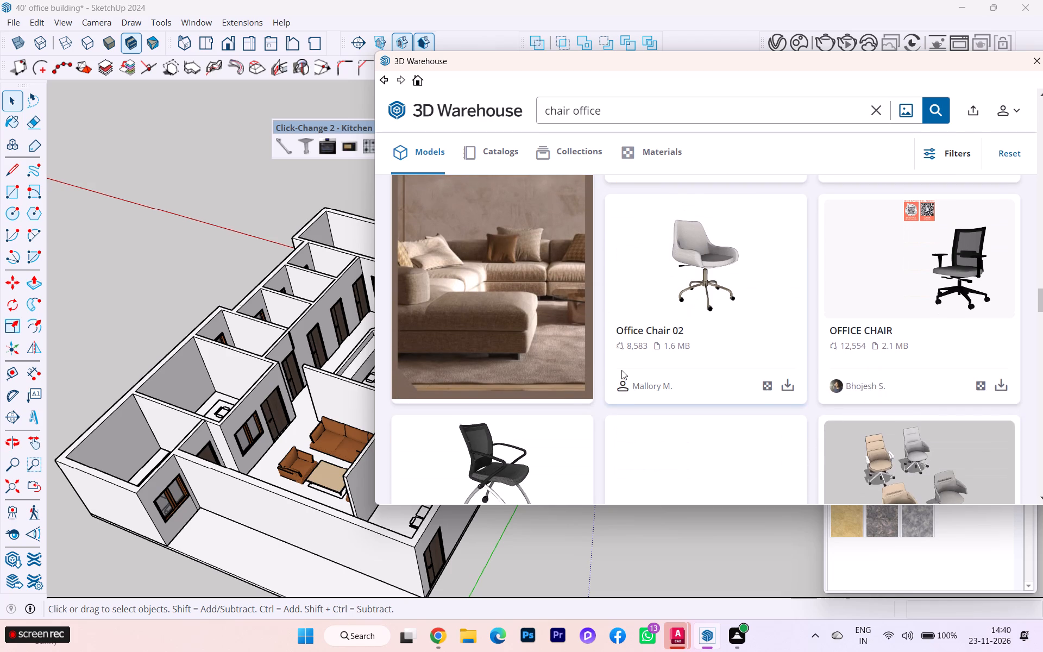
scroll(621, 371, "down", 5)
scroll(630, 366, "up", 2)
scroll(630, 366, "down", 1)
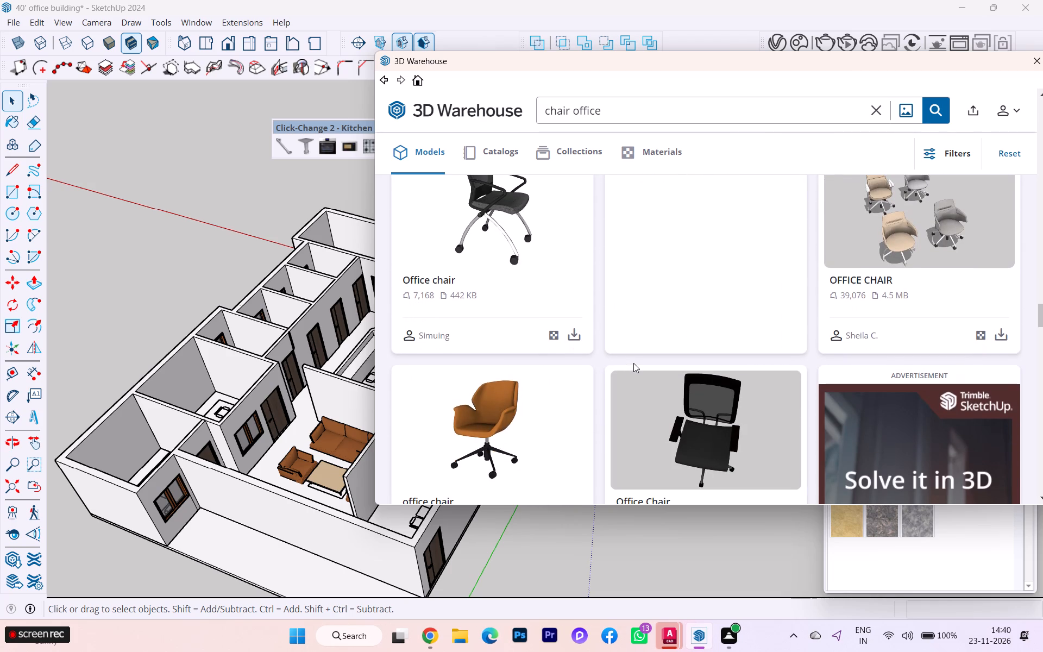
scroll(985, 316, "up", 2)
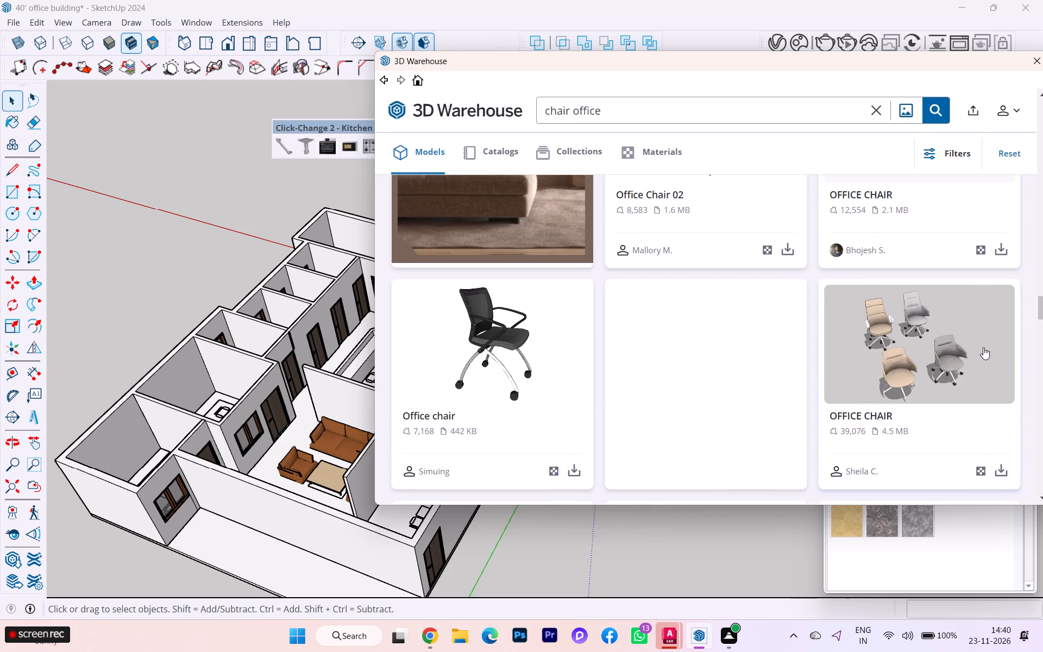
Download the 39,076-polygon OFFICE CHAIR model with four beige and grey chairs into the building model.
left_click(997, 472)
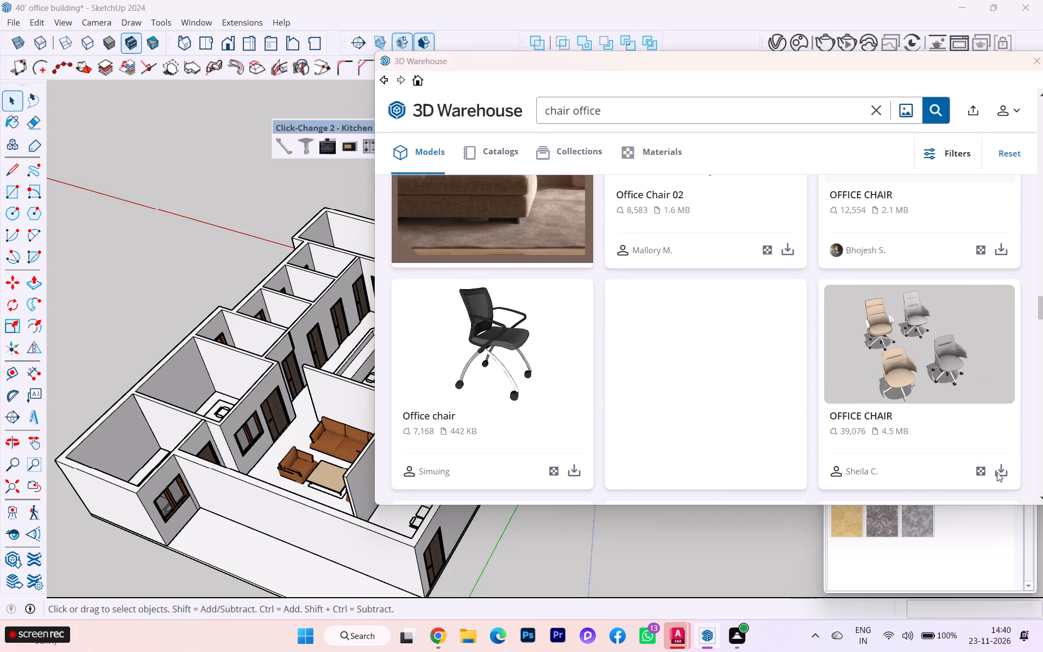
left_click(681, 298)
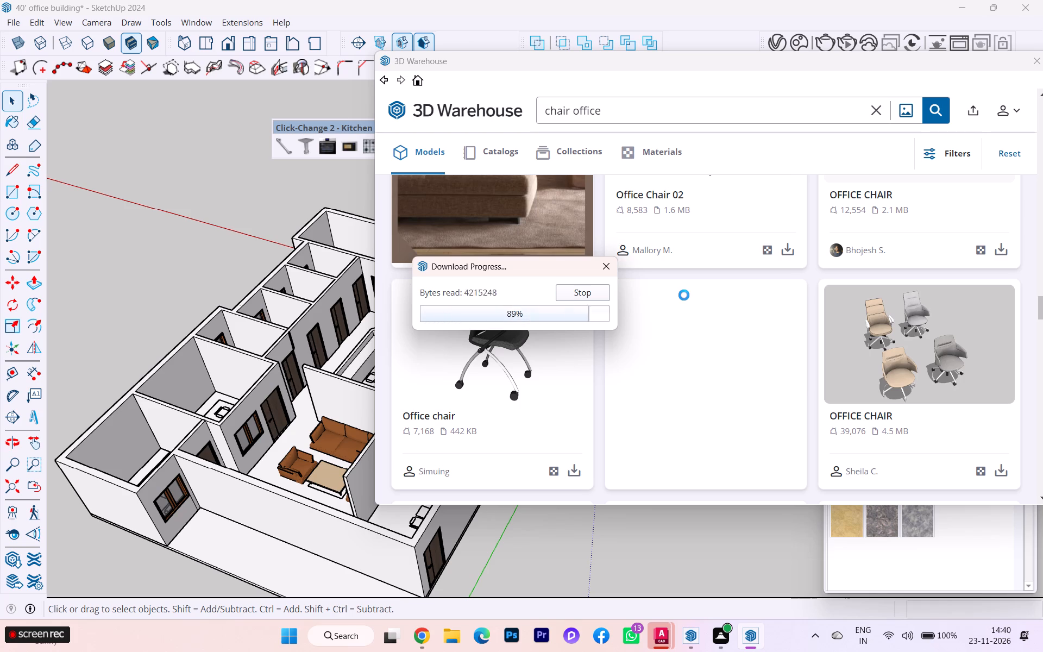
Place the downloaded set of four office chairs on open ground just outside the conference room's outer wall.
scroll(654, 318, "up", 7)
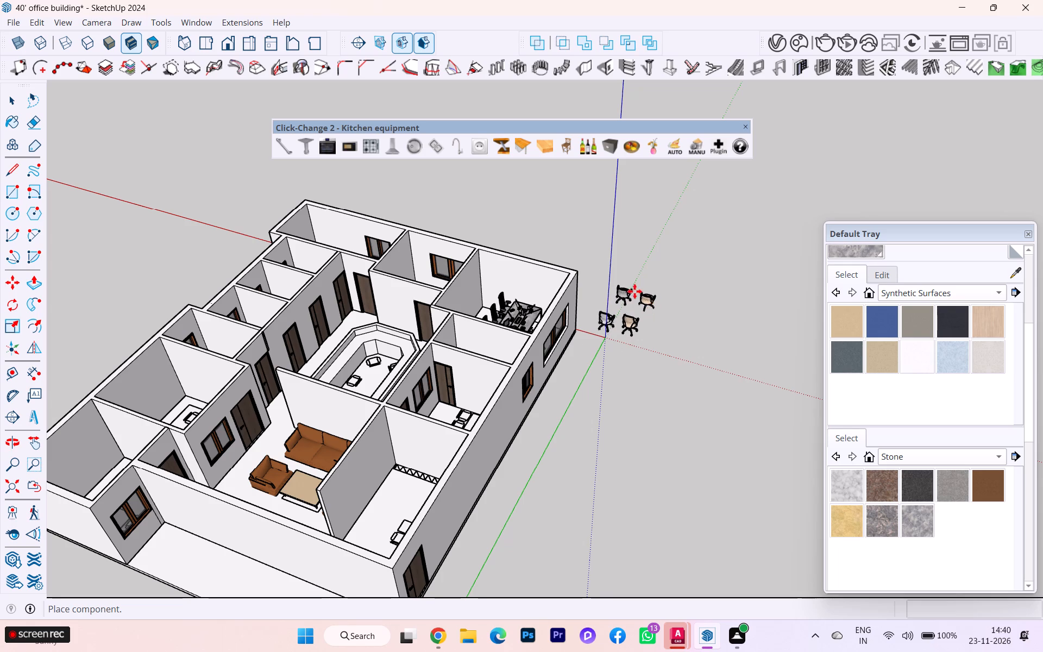
scroll(616, 348, "up", 1)
scroll(616, 348, "down", 1)
scroll(616, 349, "up", 4)
scroll(655, 331, "down", 3)
scroll(661, 331, "up", 3)
scroll(655, 352, "down", 1)
middle_click_drag(638, 375, 544, 503)
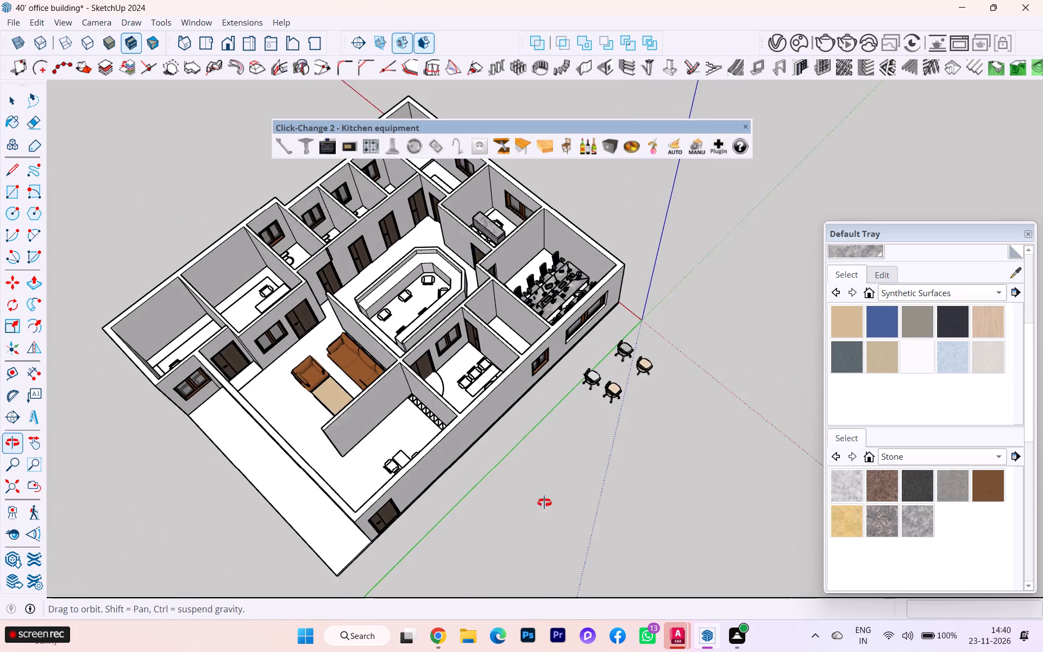
middle_click_drag(544, 503, 538, 512)
scroll(599, 175, "up", 4)
scroll(581, 191, "down", 1)
scroll(581, 191, "up", 3)
scroll(580, 193, "down", 2)
scroll(580, 194, "up", 5)
scroll(577, 203, "down", 2)
scroll(577, 203, "up", 2)
scroll(656, 220, "up", 6)
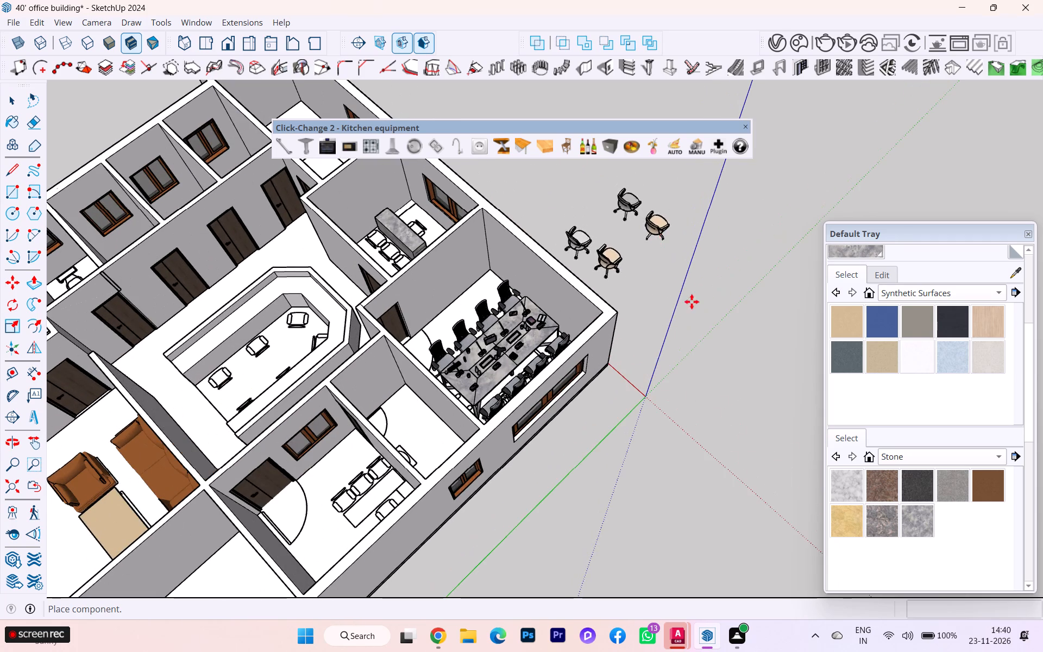
left_click(660, 440)
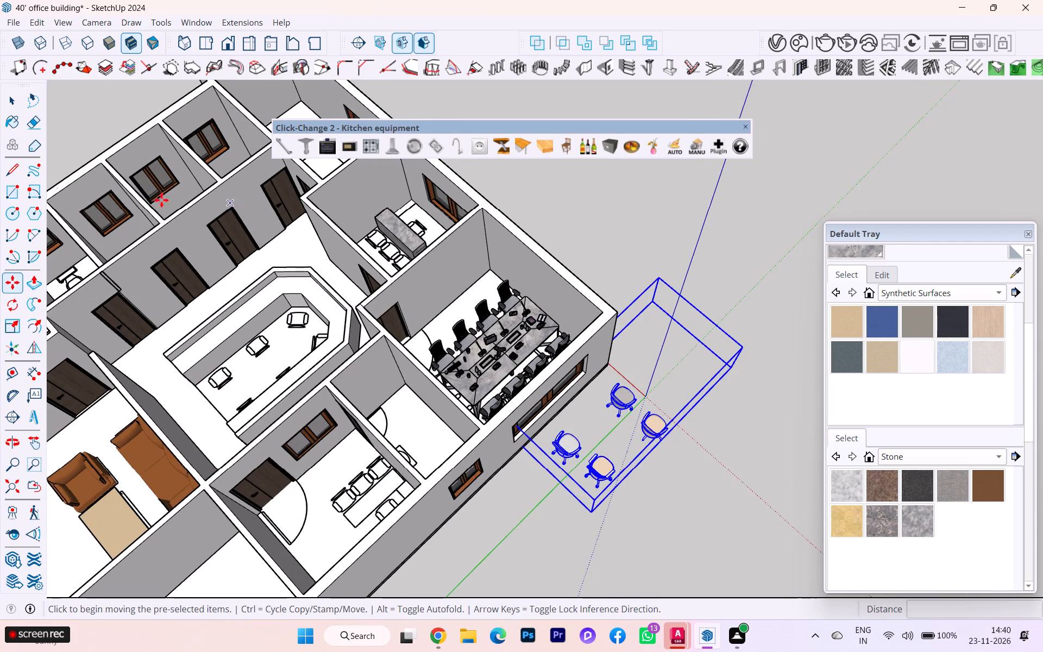
Inside the chair set, move one beige chair about 27' 9" into the neighbouring office, behind the stone-finished desk.
left_click(12, 105)
scroll(500, 415, "up", 4)
scroll(506, 415, "down", 1)
scroll(507, 415, "up", 2)
scroll(509, 413, "down", 2)
scroll(508, 409, "up", 3)
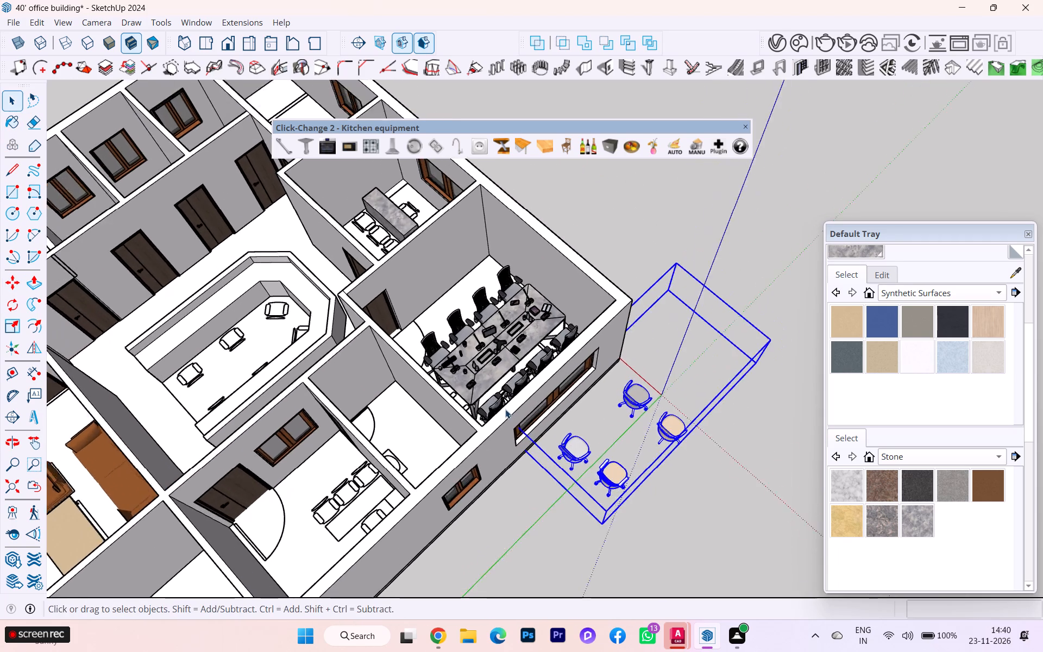
middle_click_drag(493, 393, 701, 386)
scroll(684, 435, "up", 1)
scroll(684, 435, "down", 1)
scroll(684, 435, "up", 9)
double_click(670, 417)
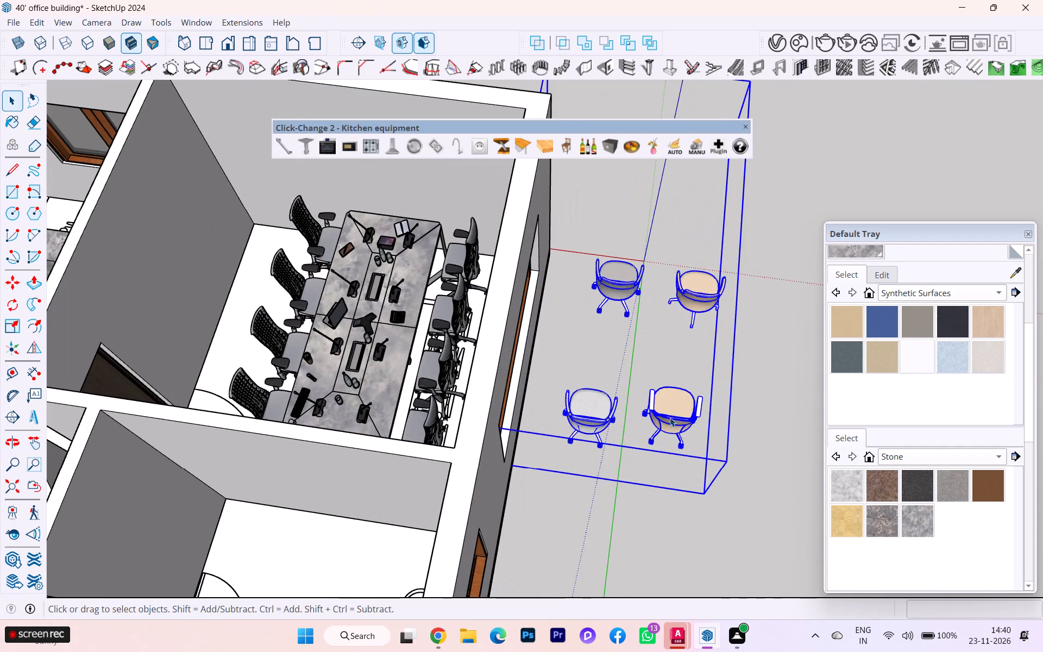
left_click(670, 417)
middle_click_drag(672, 417, 755, 413)
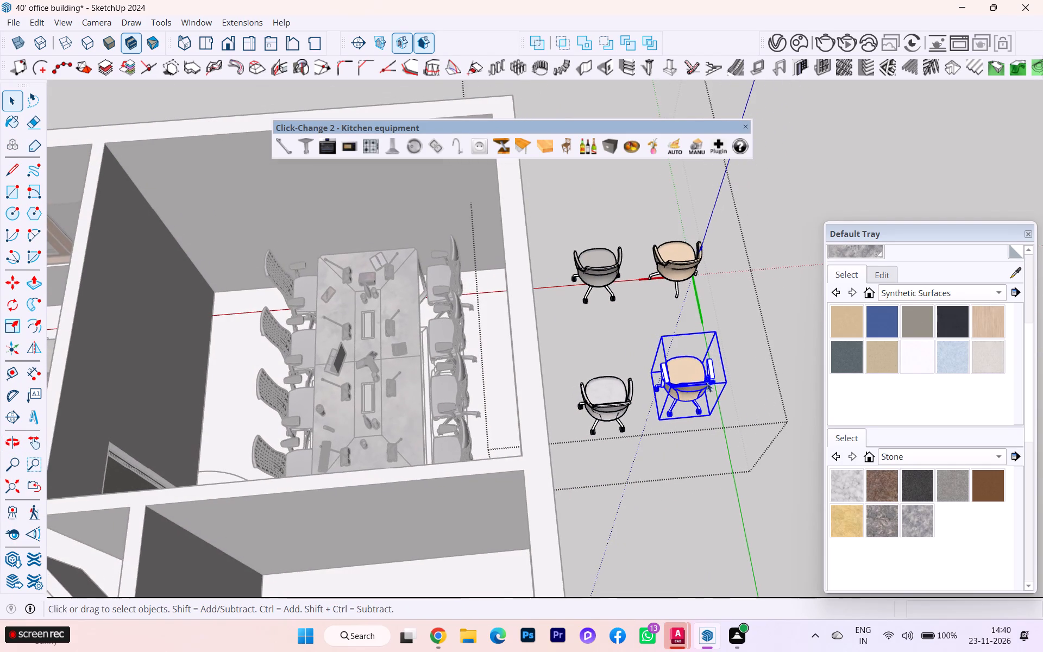
scroll(705, 378, "up", 2)
key("m")
left_click(679, 377)
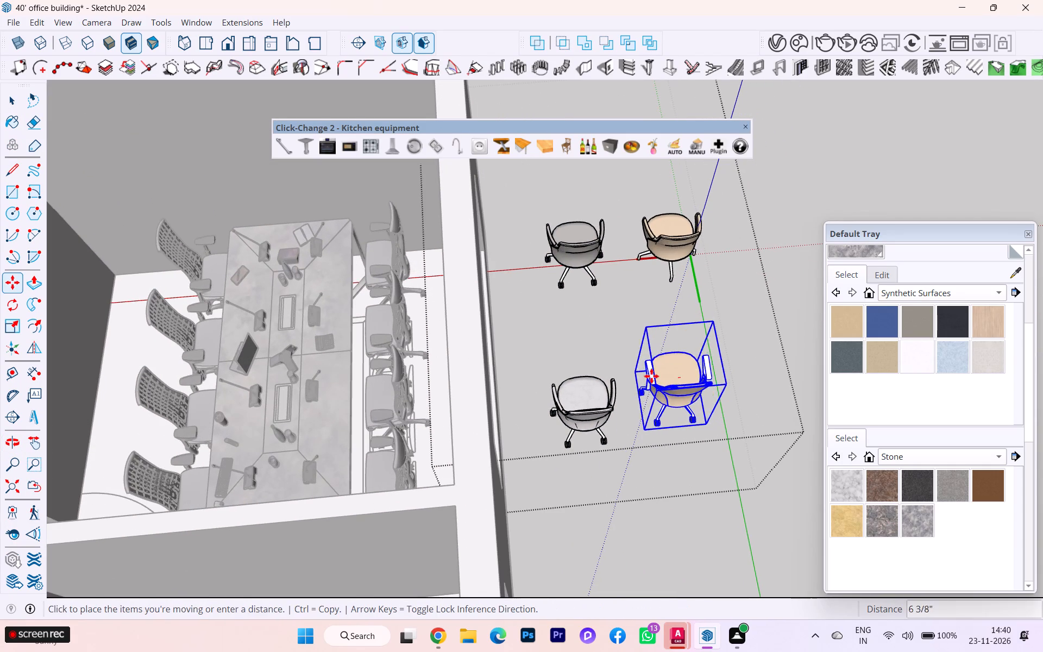
scroll(674, 369, "down", 3)
scroll(699, 373, "up", 1)
scroll(700, 373, "down", 6)
scroll(750, 379, "up", 1)
scroll(751, 379, "down", 2)
scroll(763, 384, "up", 1)
scroll(763, 384, "down", 3)
scroll(343, 349, "up", 2)
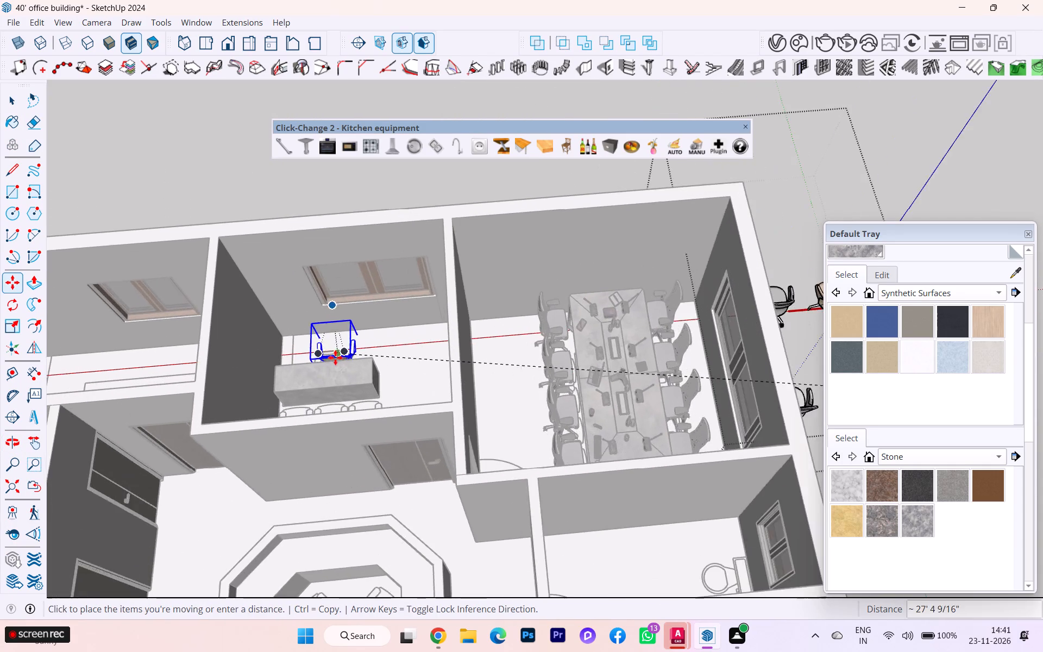
scroll(335, 358, "up", 2)
scroll(333, 359, "down", 1)
scroll(332, 359, "up", 2)
scroll(332, 360, "down", 1)
scroll(332, 360, "up", 2)
scroll(331, 353, "down", 3)
scroll(331, 352, "up", 4)
left_click(326, 350)
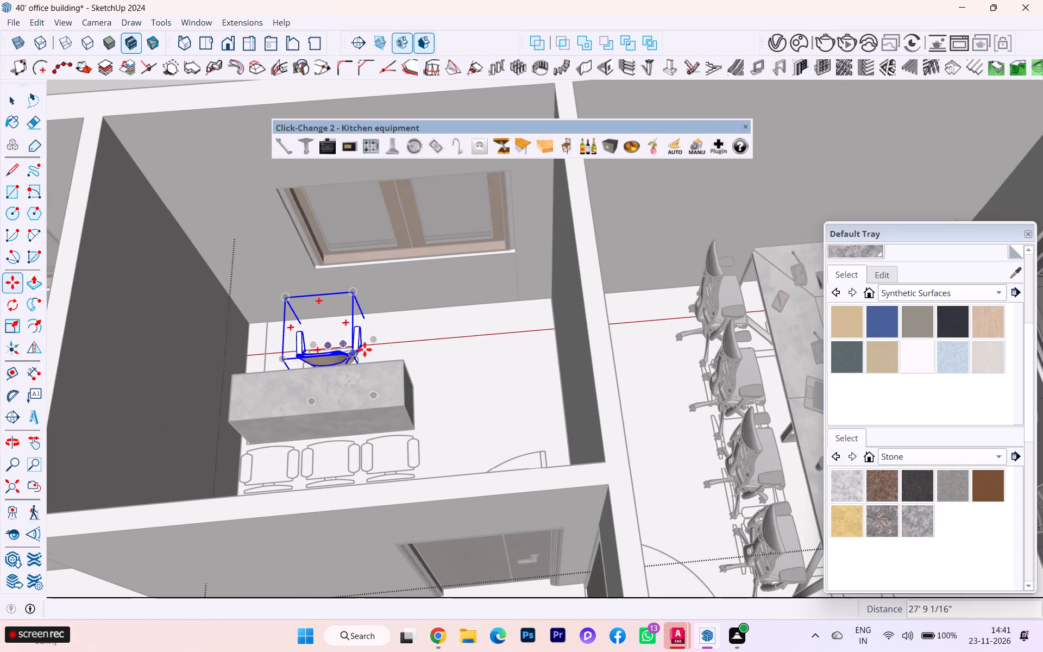
Shift the beige chair about 1' 1" along the window side of the stone desk.
middle_click_drag(412, 353, 187, 429)
scroll(412, 353, "down", 1)
scroll(301, 242, "up", 5)
left_click(410, 243)
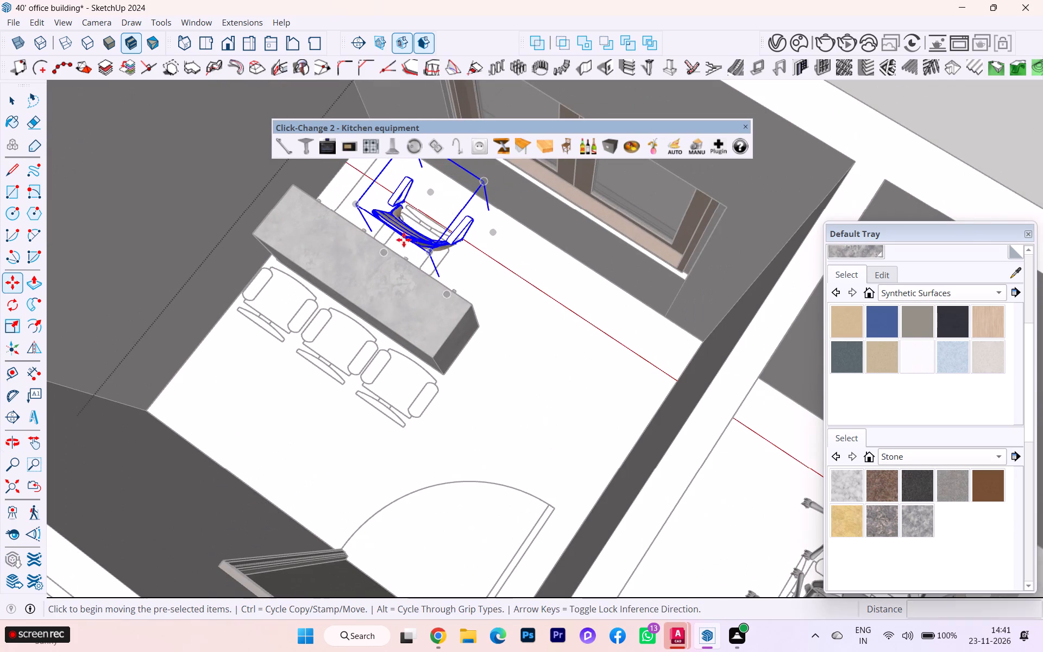
left_click(363, 241)
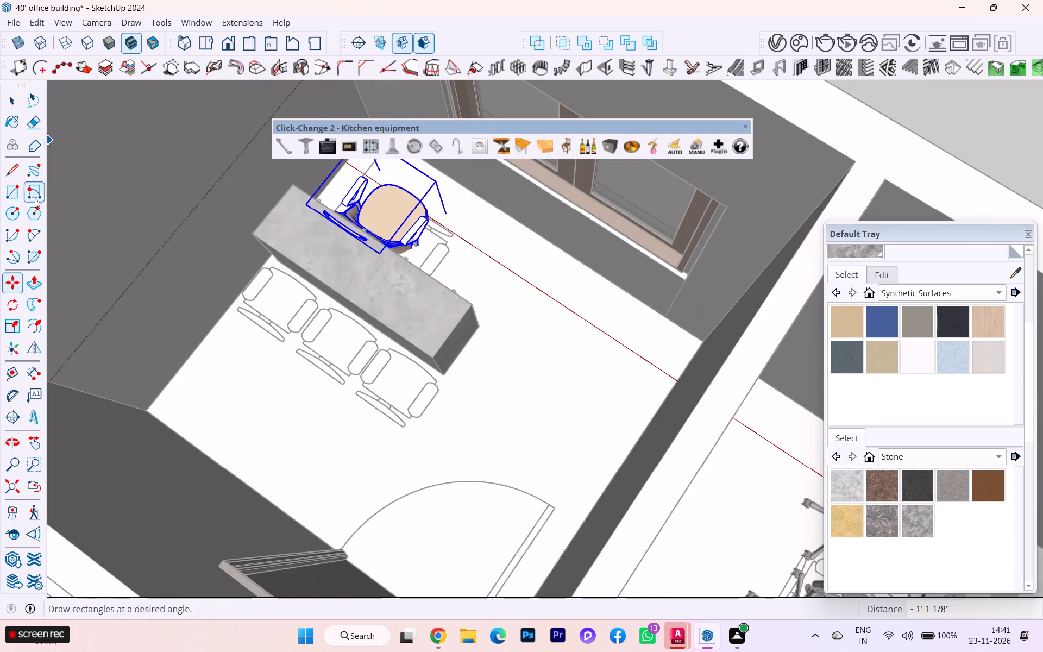
Flip the beige chair so its seat faces the desk and its backrest is towards the window.
left_click(40, 354)
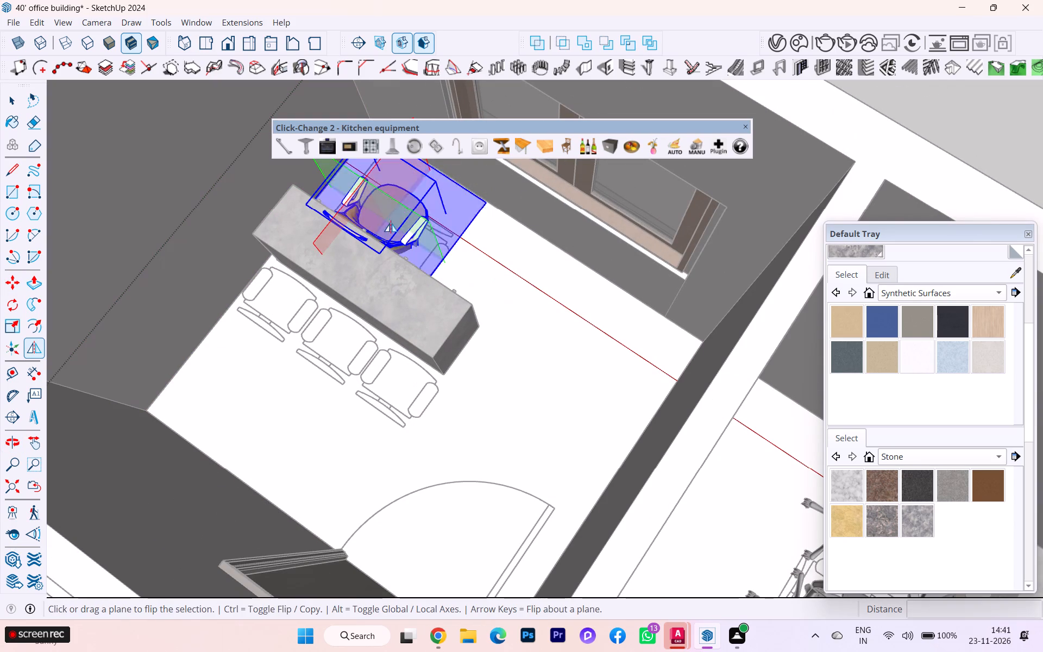
left_click(409, 223)
scroll(433, 254, "up", 3)
scroll(438, 268, "down", 3)
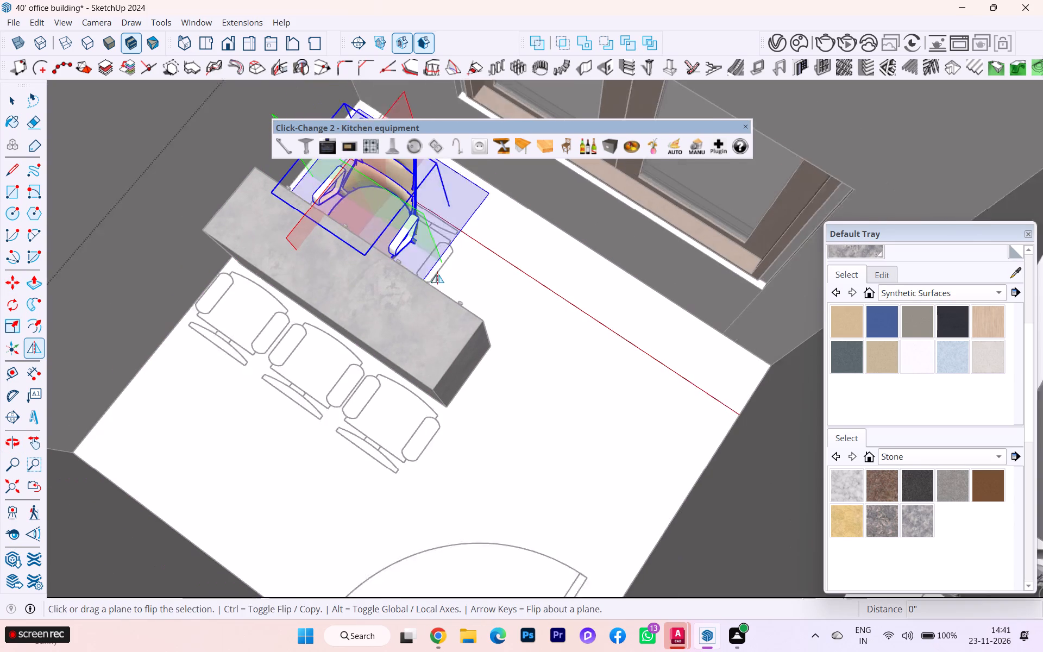
Move the flipped chair back along the desk, over the chair outline drawn on the floor.
key("m")
scroll(411, 266, "up", 2)
left_click(401, 241)
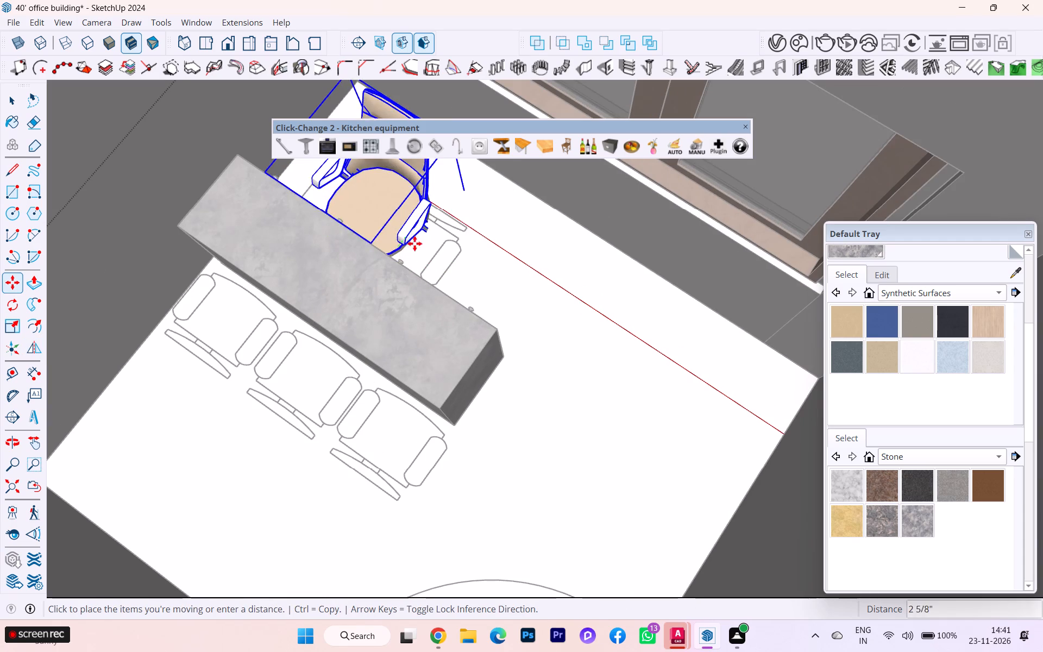
left_click(449, 268)
Move the beige chair about 3" away from the desk, towards the window wall.
scroll(466, 271, "down", 2)
scroll(466, 272, "up", 1)
scroll(466, 273, "down", 3)
scroll(465, 274, "up", 3)
middle_click_drag(462, 279, 489, 249)
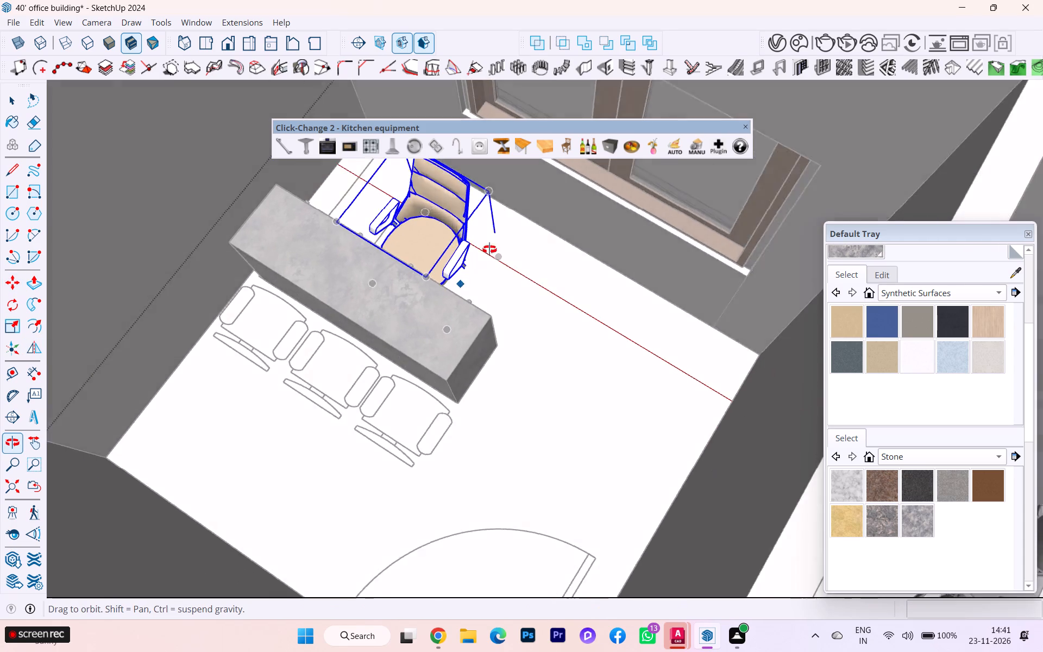
middle_click_drag(489, 249, 735, 183)
scroll(715, 199, "down", 1)
scroll(445, 252, "down", 3)
scroll(435, 258, "up", 1)
scroll(429, 262, "down", 3)
middle_click_drag(395, 315, 486, 328)
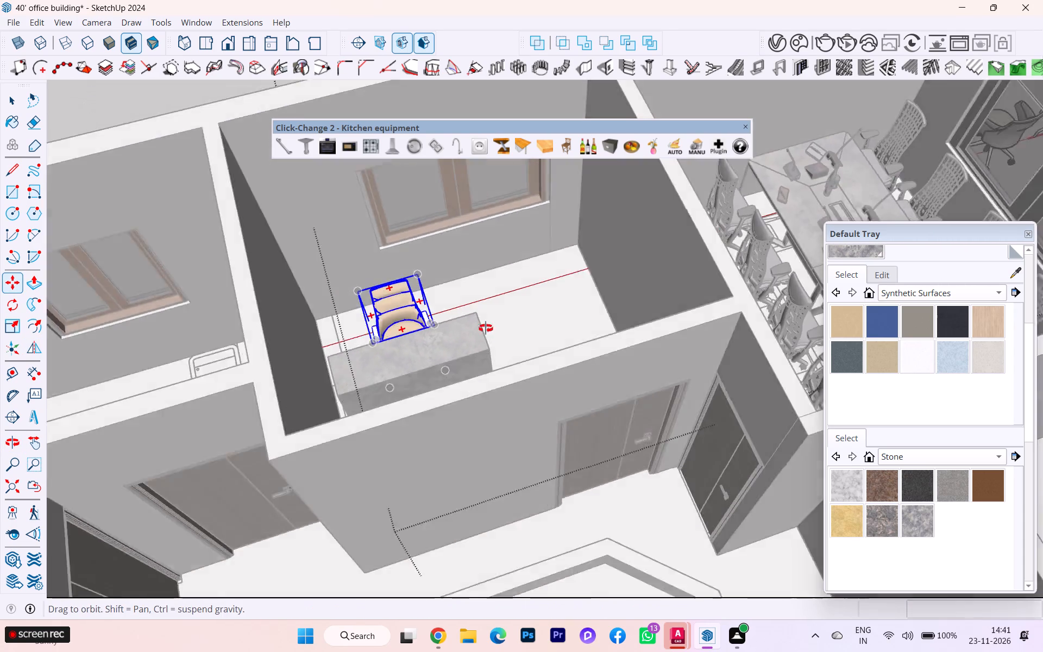
middle_click_drag(486, 328, 599, 359)
scroll(483, 373, "up", 4)
scroll(322, 392, "down", 2)
middle_click_drag(361, 374, 532, 337)
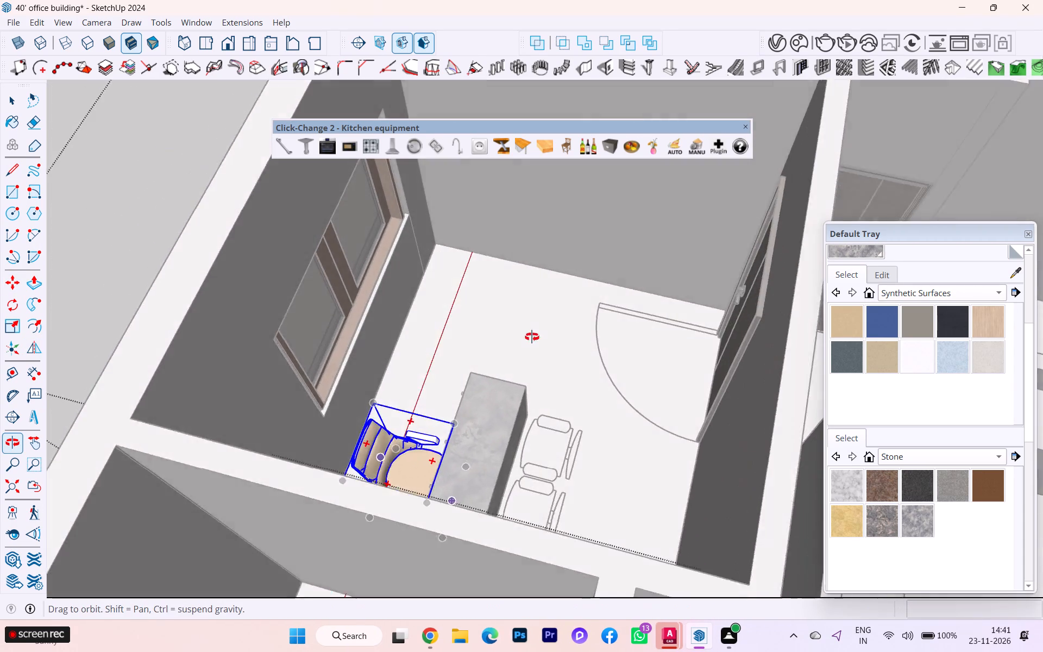
middle_click_drag(532, 337, 566, 391)
scroll(486, 481, "up", 5)
scroll(455, 550, "up", 1)
scroll(455, 550, "down", 1)
left_click(455, 543)
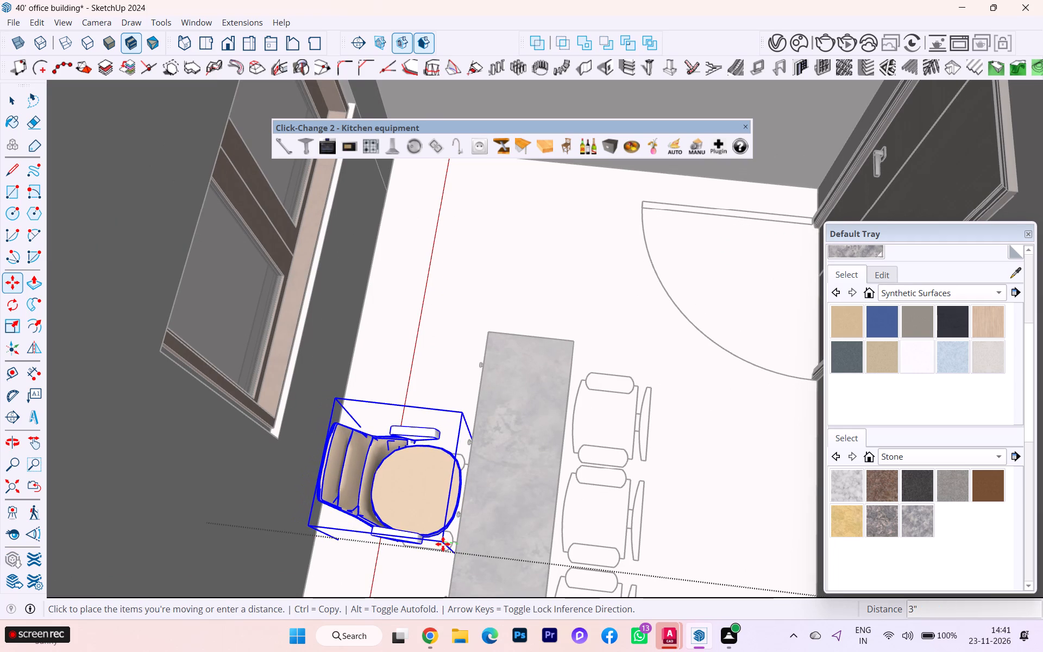
left_click(443, 544)
Raise the beige chair about 4 3/16" vertically so that its base starts to clear the floor.
scroll(458, 504, "up", 2)
middle_click_drag(467, 493, 697, 442)
scroll(637, 503, "down", 1)
scroll(632, 507, "up", 5)
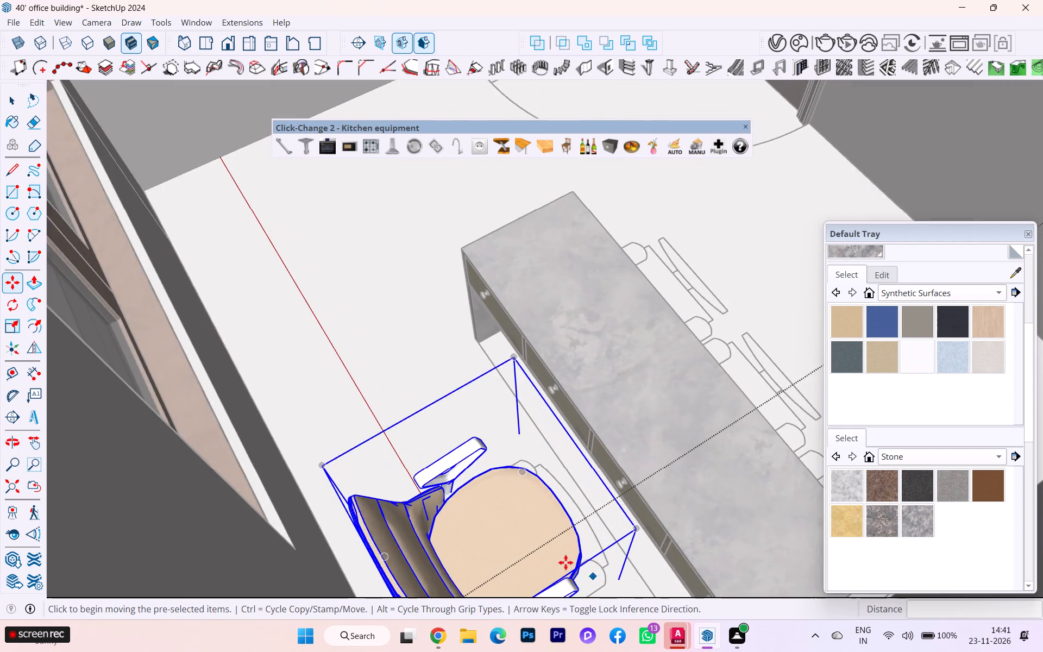
scroll(566, 562, "up", 4)
middle_click_drag(502, 503, 339, 535)
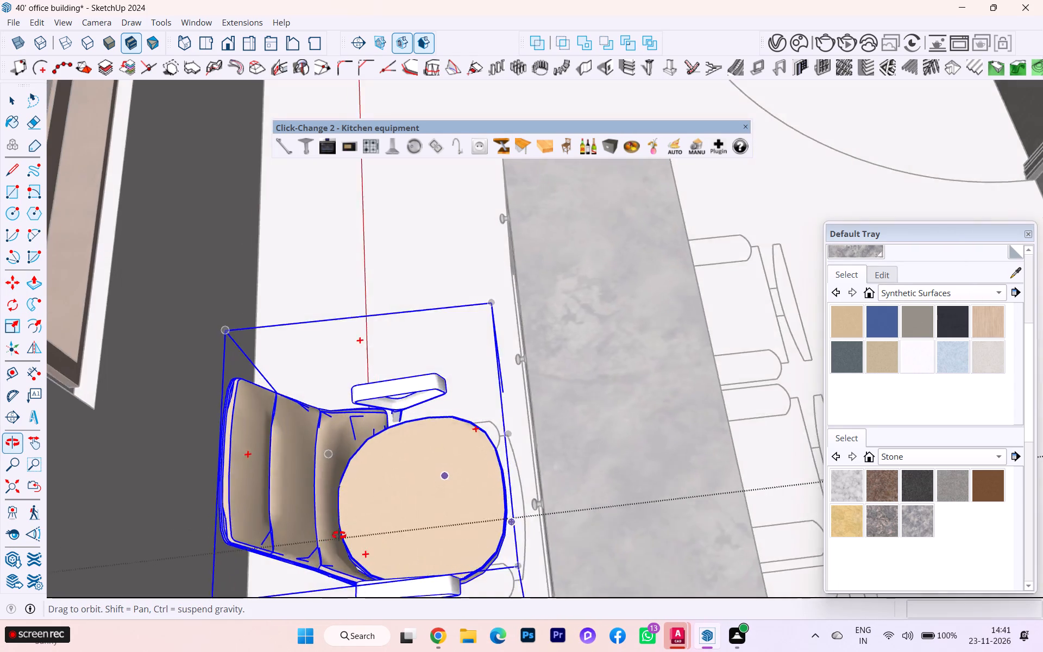
middle_click_drag(339, 535, 93, 536)
middle_click_drag(455, 329, 0, 394)
scroll(883, 359, "up", 5)
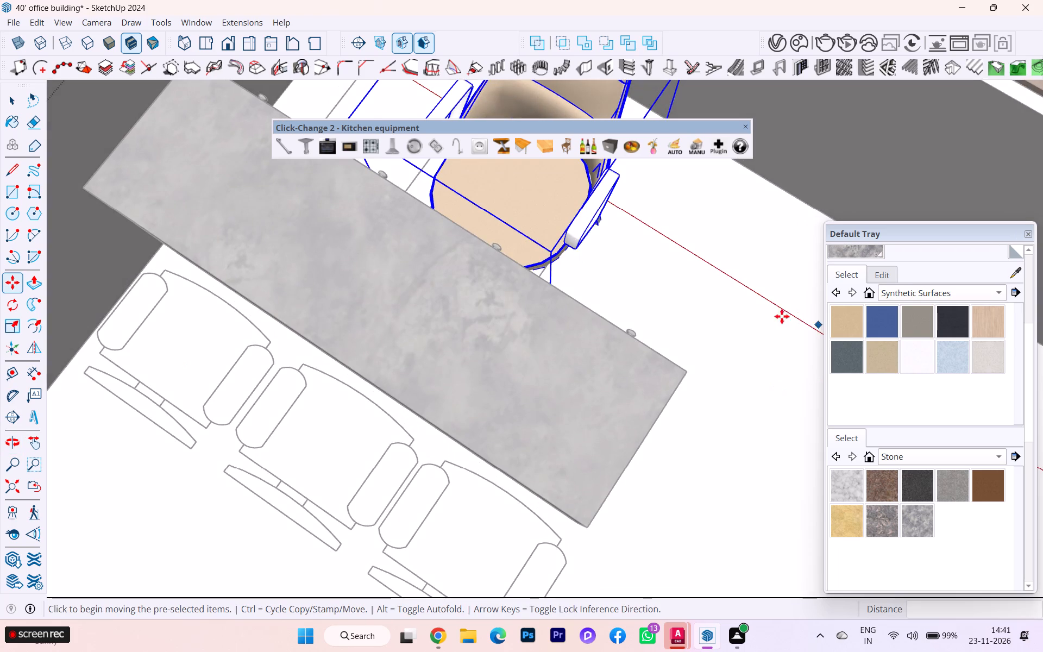
scroll(659, 300, "up", 2)
scroll(640, 293, "down", 1)
scroll(620, 287, "up", 1)
scroll(606, 272, "down", 4)
scroll(614, 274, "up", 1)
middle_click_drag(615, 275, 413, 149)
scroll(592, 218, "up", 1)
scroll(605, 260, "down", 1)
middle_click_drag(606, 261, 555, 192)
scroll(695, 278, "up", 4)
left_click(659, 340)
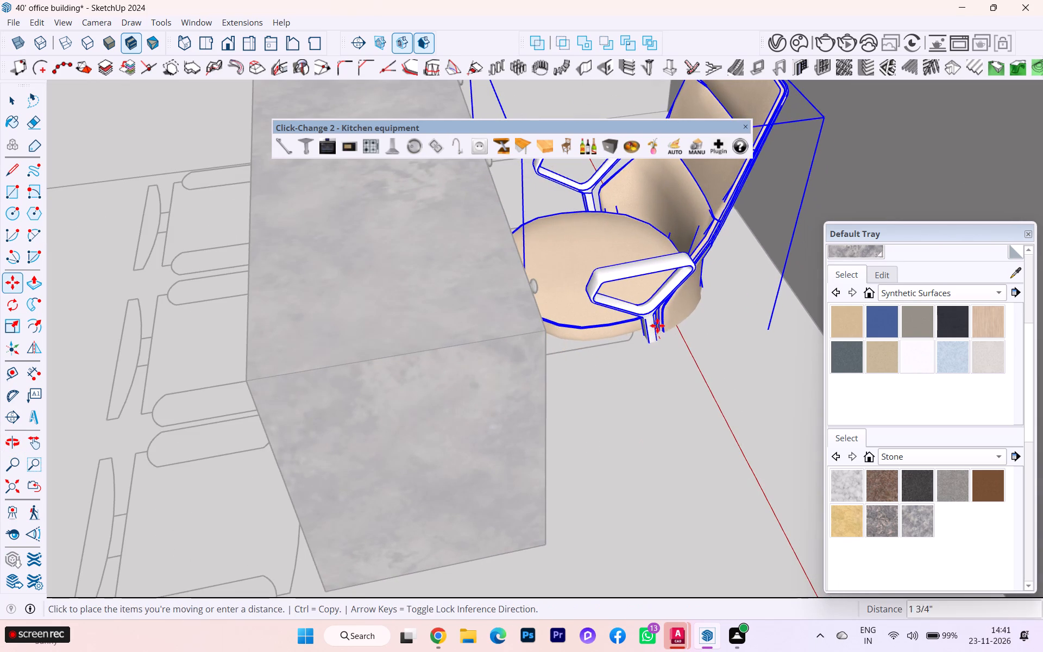
key("Up")
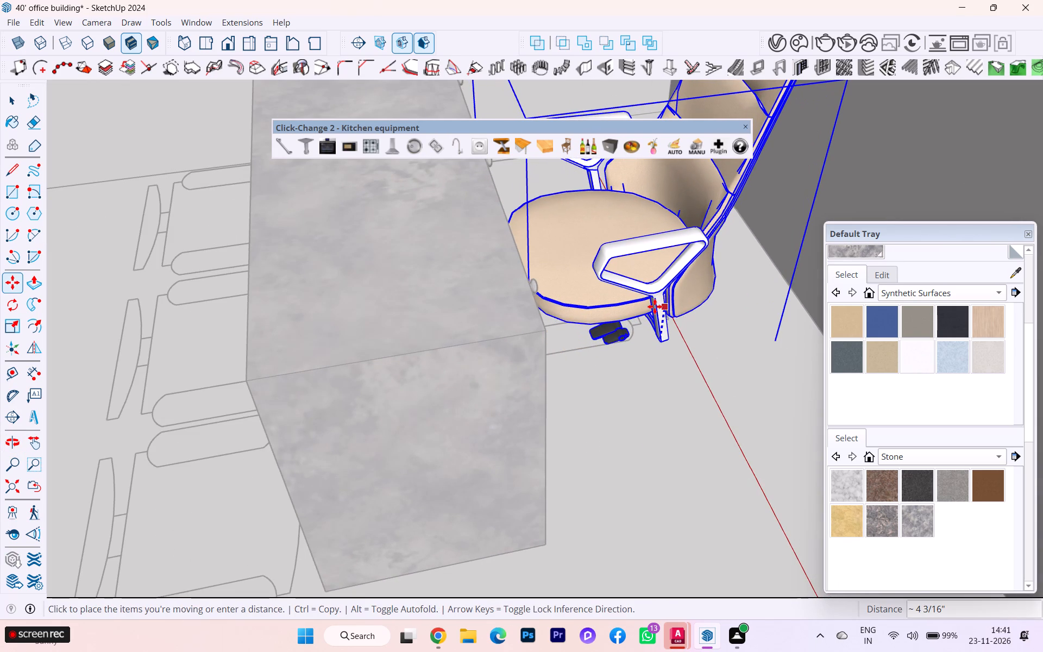
left_click(655, 306)
Raise the beige chair vertically by about another 5/8".
scroll(644, 331, "down", 1)
middle_click_drag(630, 394, 642, 298)
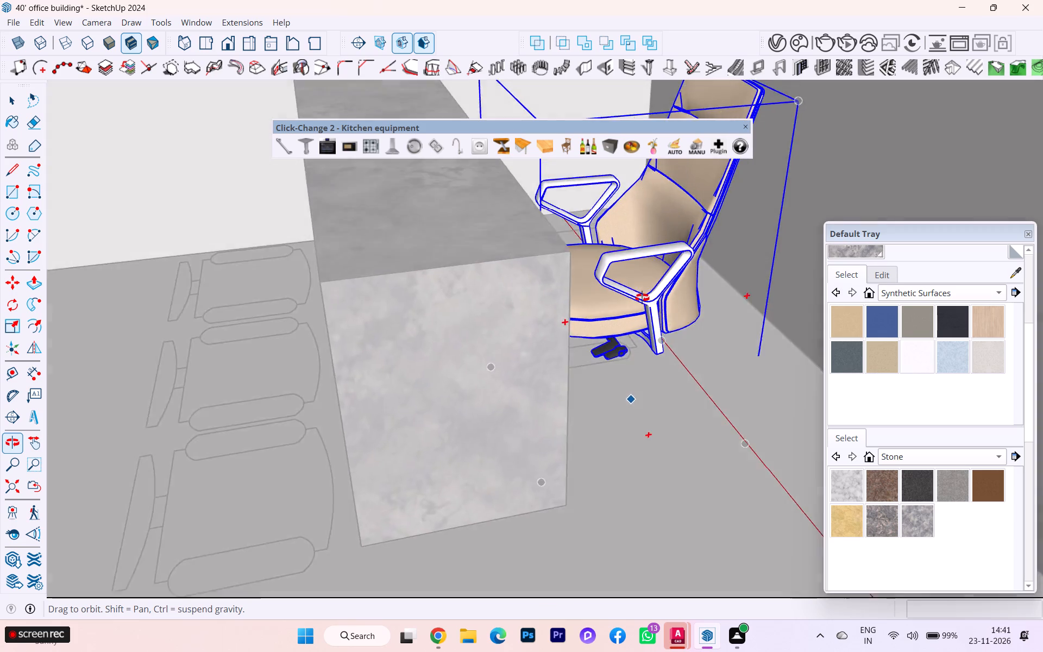
middle_click_drag(642, 298, 604, 340)
scroll(628, 336, "up", 1)
scroll(628, 336, "down", 2)
scroll(628, 336, "up", 5)
scroll(697, 354, "up", 2)
scroll(699, 353, "down", 1)
scroll(699, 353, "up", 2)
scroll(700, 352, "down", 2)
scroll(700, 352, "up", 2)
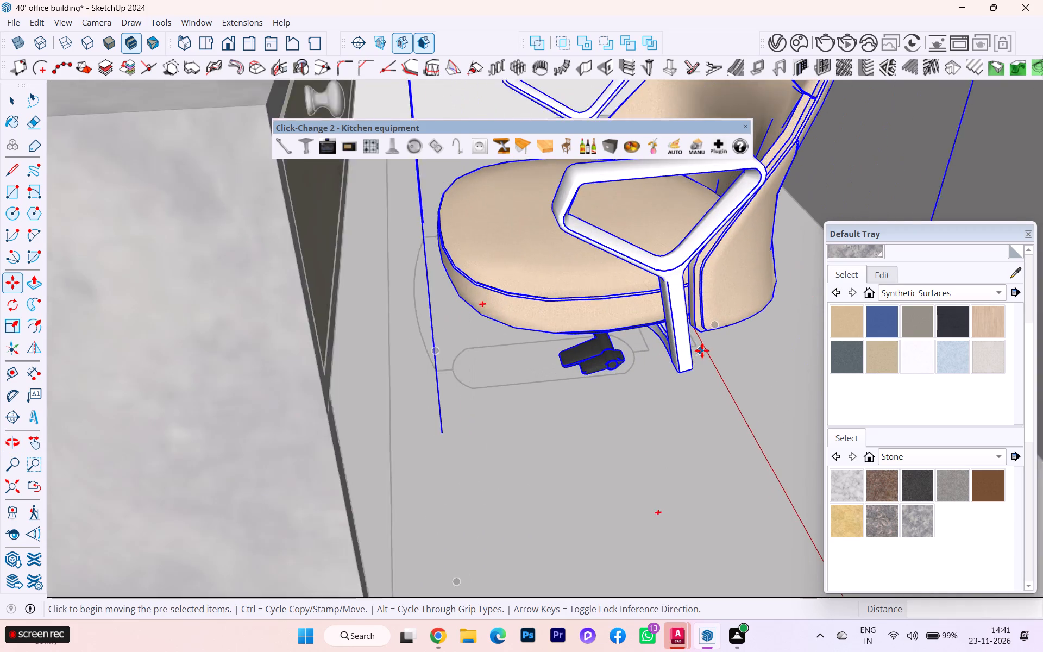
left_click(688, 370)
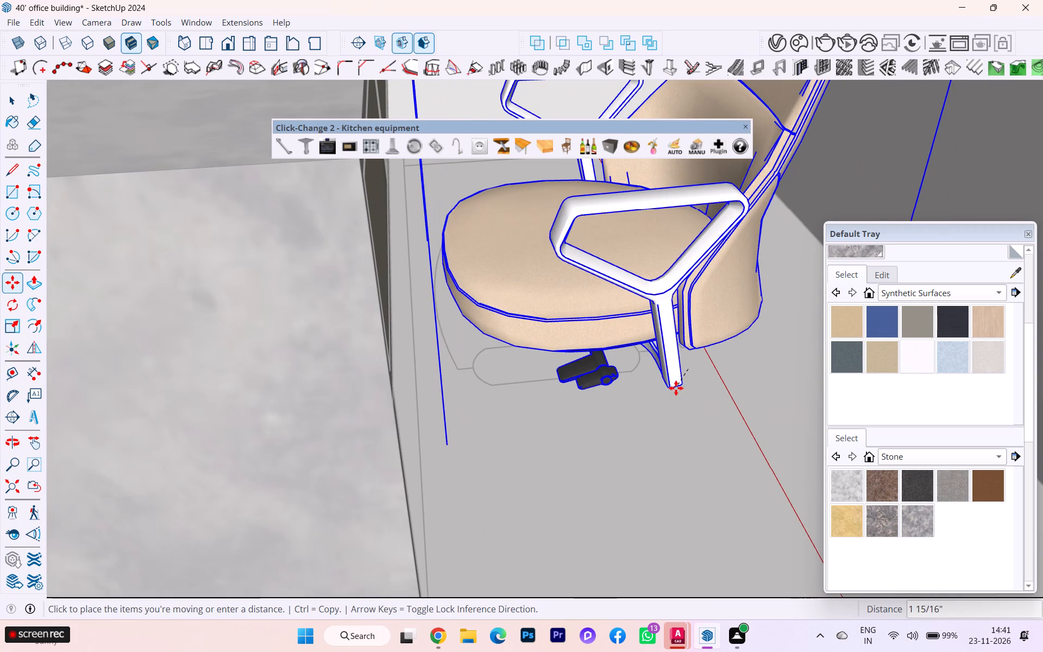
key("Up")
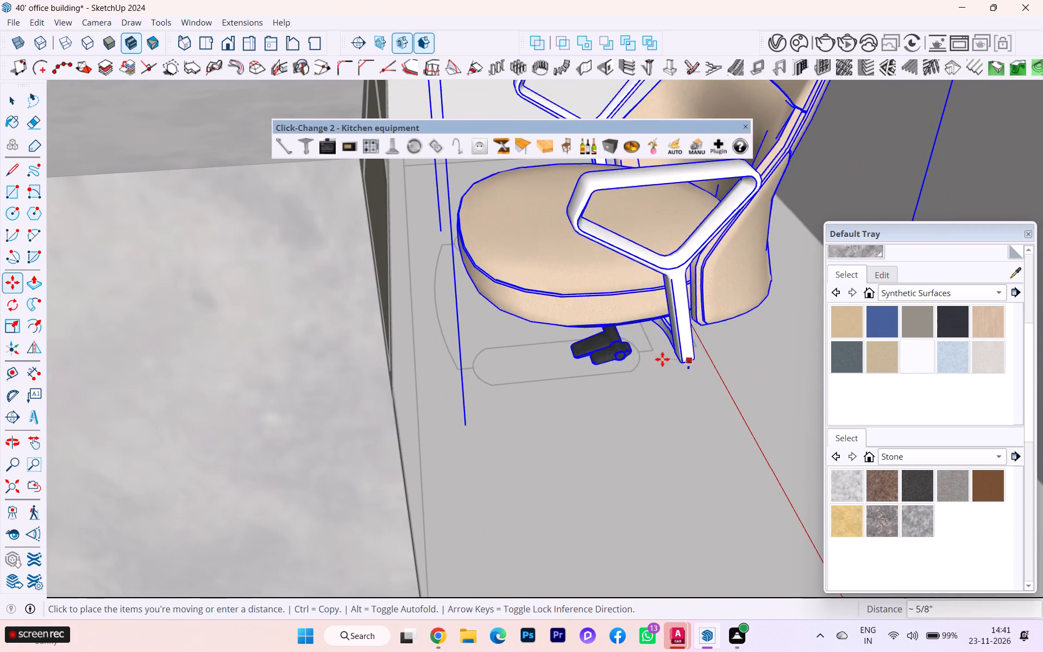
left_click(661, 354)
Move the beige chair about 4 1/16" horizontally towards the drawer side of the desk.
scroll(649, 350, "down", 1)
middle_click_drag(649, 350, 753, 410)
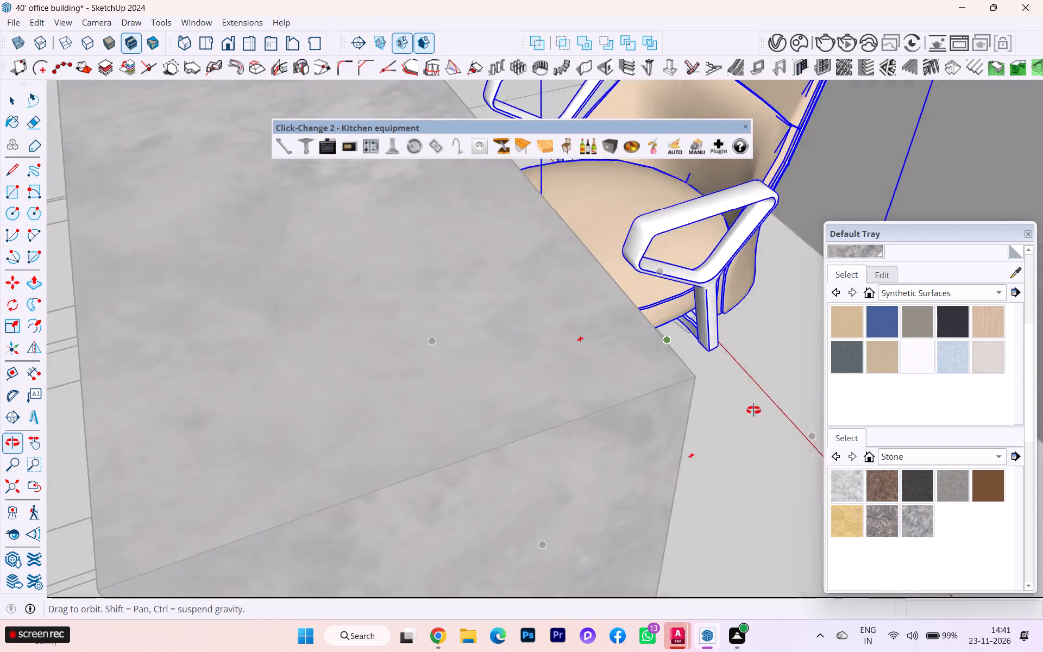
middle_click_drag(753, 410, 674, 485)
scroll(605, 422, "down", 2)
scroll(601, 421, "up", 1)
middle_click_drag(595, 421, 972, 534)
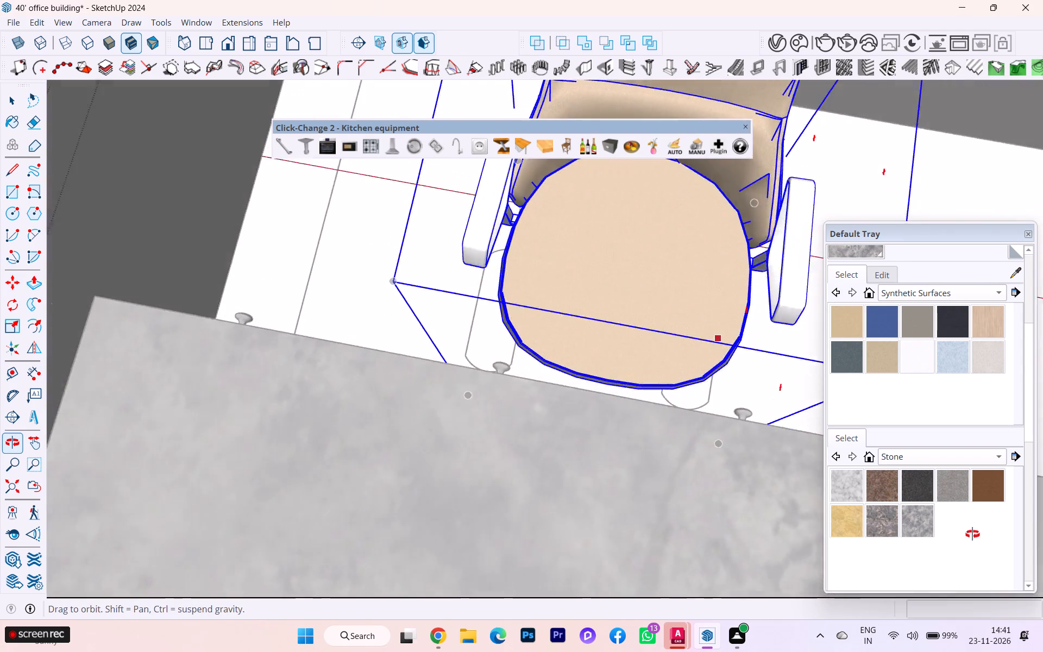
middle_click_drag(972, 534, 483, 397)
scroll(512, 374, "down", 1)
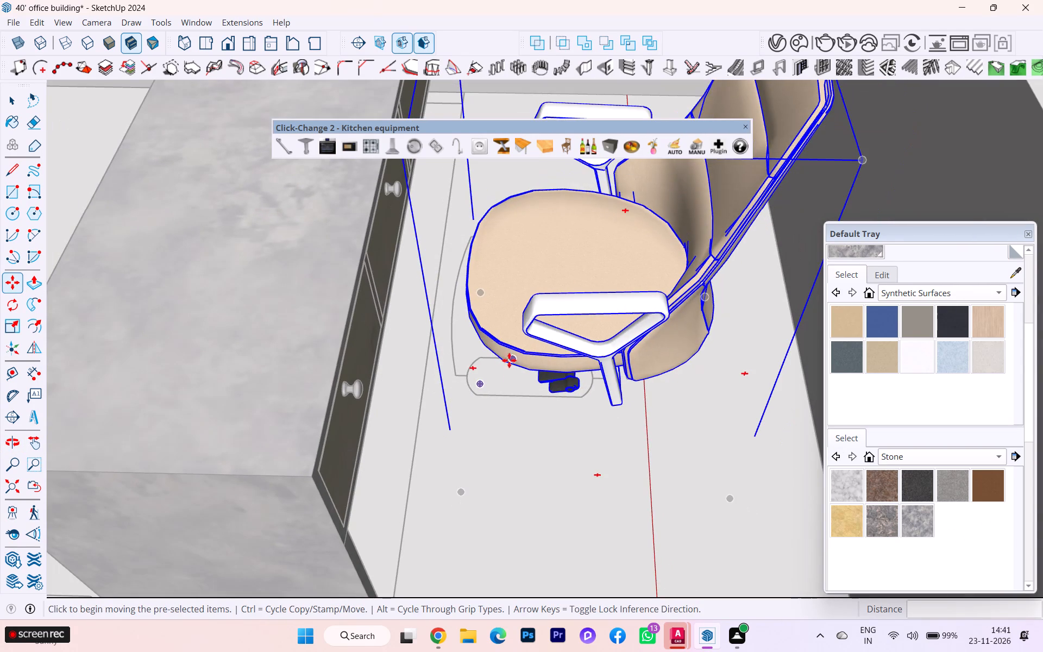
left_click(509, 359)
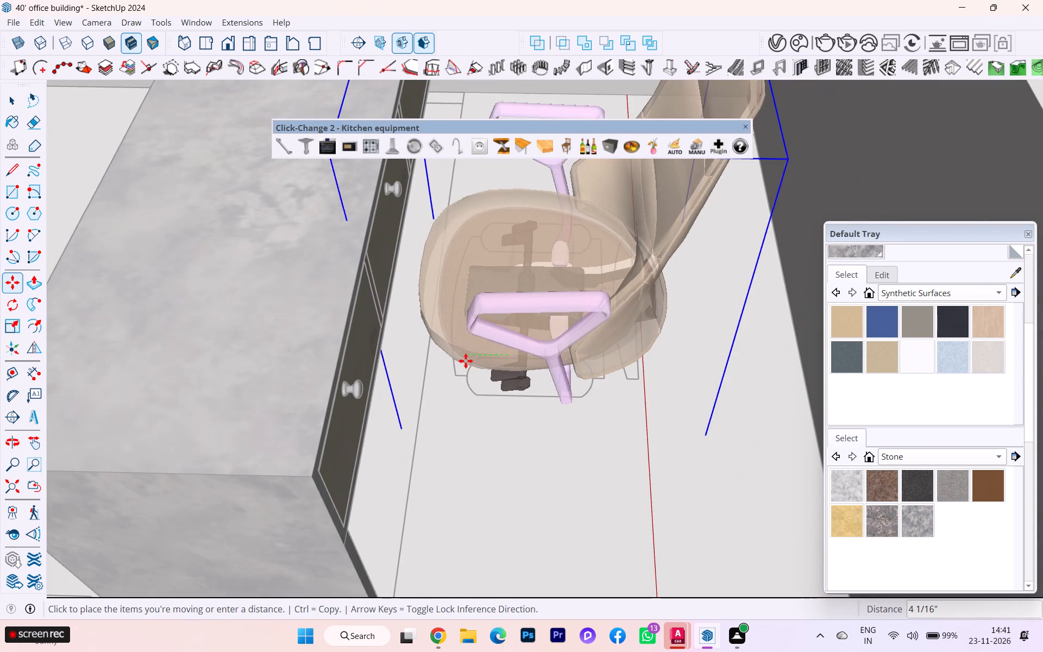
left_click(462, 360)
Deselect the chair and exit the chair set group to return to the whole model.
scroll(698, 481, "down", 1)
scroll(699, 484, "up", 1)
scroll(699, 485, "down", 2)
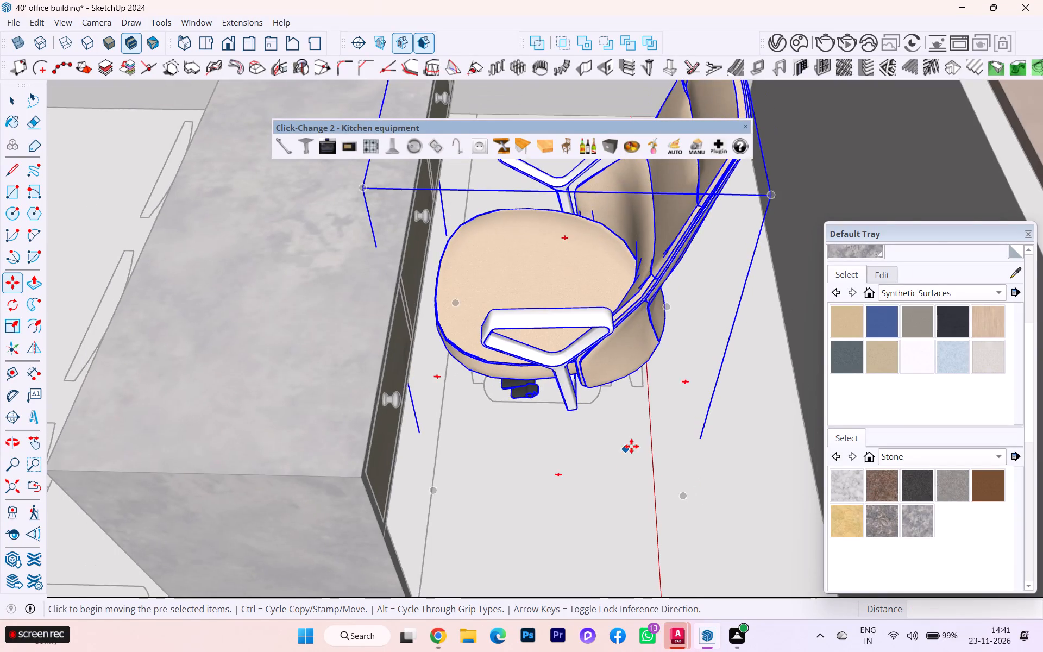
scroll(632, 446, "down", 8)
scroll(682, 449, "up", 2)
scroll(683, 449, "down", 2)
scroll(684, 449, "up", 2)
scroll(684, 449, "down", 3)
scroll(674, 449, "up", 4)
scroll(663, 453, "down", 2)
middle_click_drag(575, 447, 670, 468)
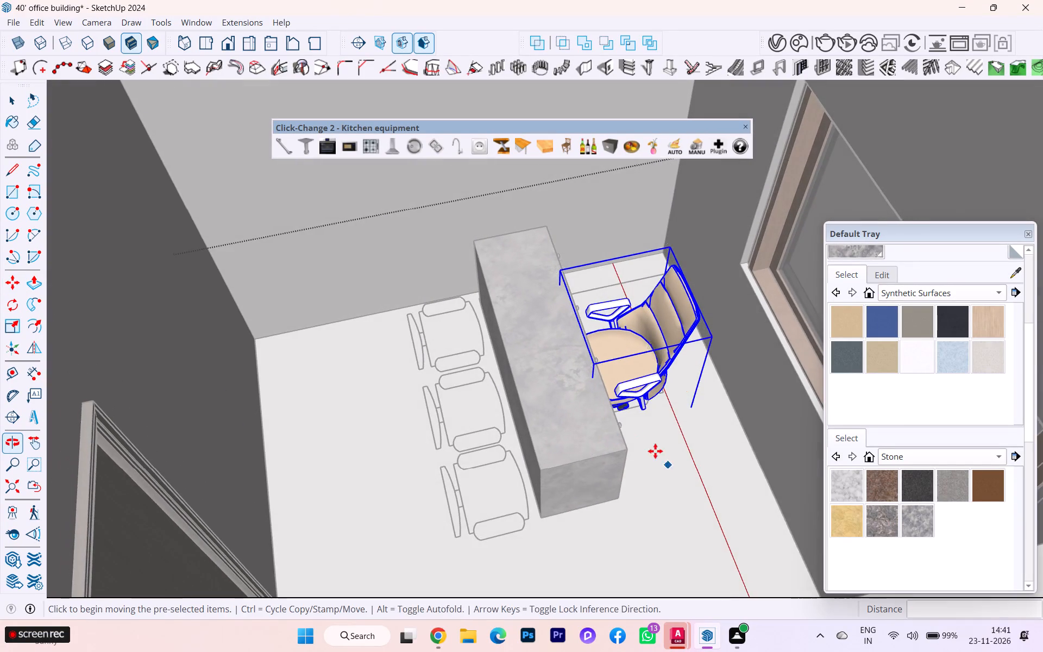
scroll(642, 436, "down", 3)
left_click(6, 102)
scroll(260, 140, "down", 6)
scroll(285, 147, "up", 2)
scroll(289, 148, "down", 1)
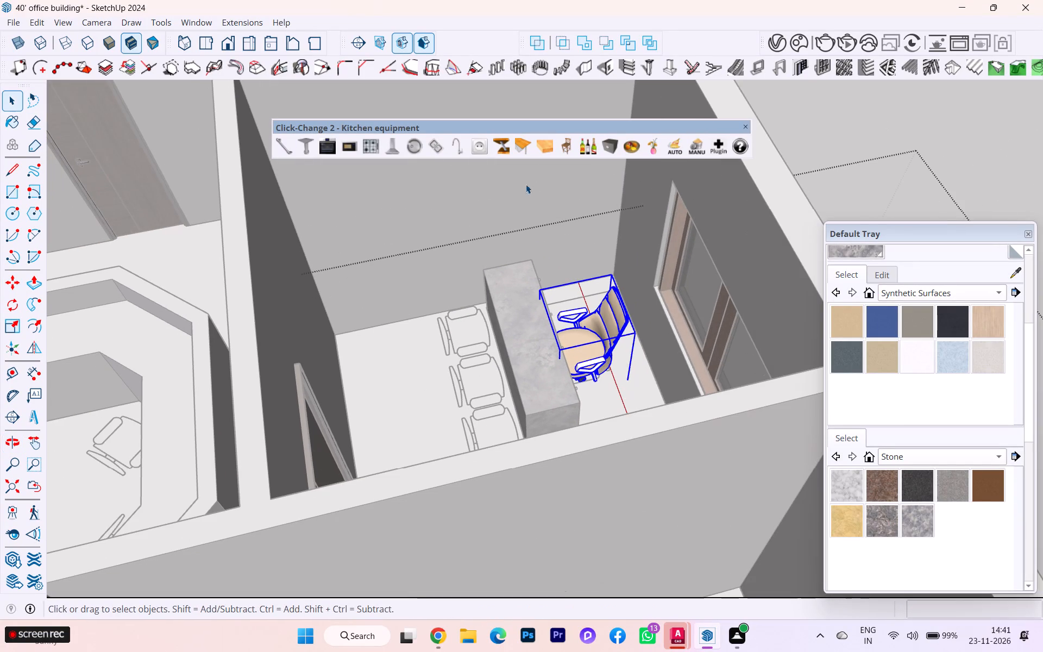
left_click(800, 117)
scroll(631, 227, "down", 1)
middle_click_drag(630, 228, 635, 241)
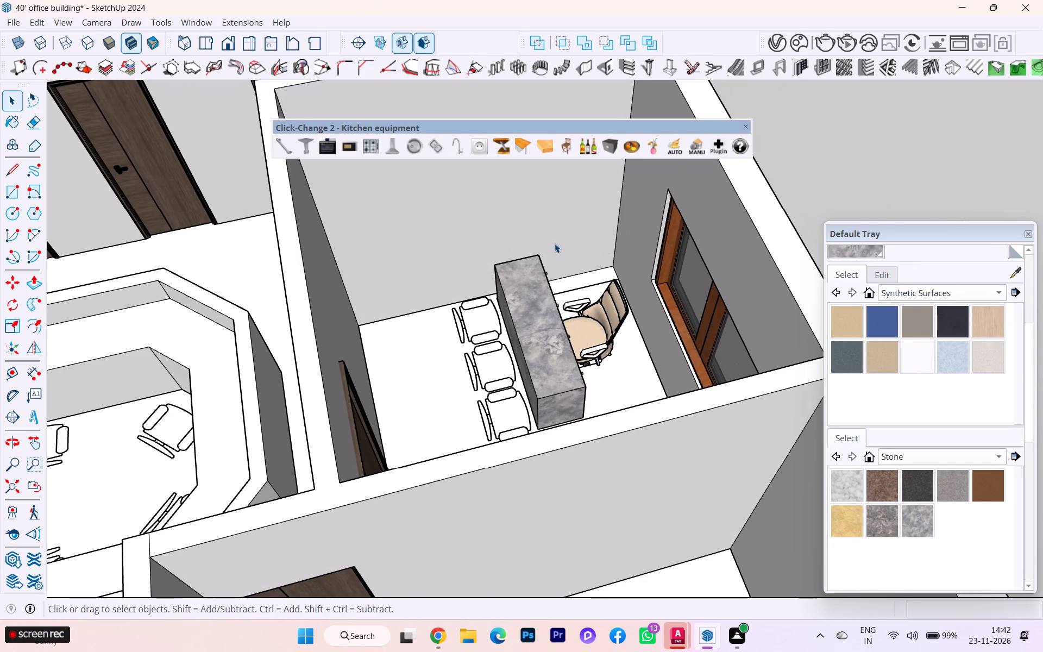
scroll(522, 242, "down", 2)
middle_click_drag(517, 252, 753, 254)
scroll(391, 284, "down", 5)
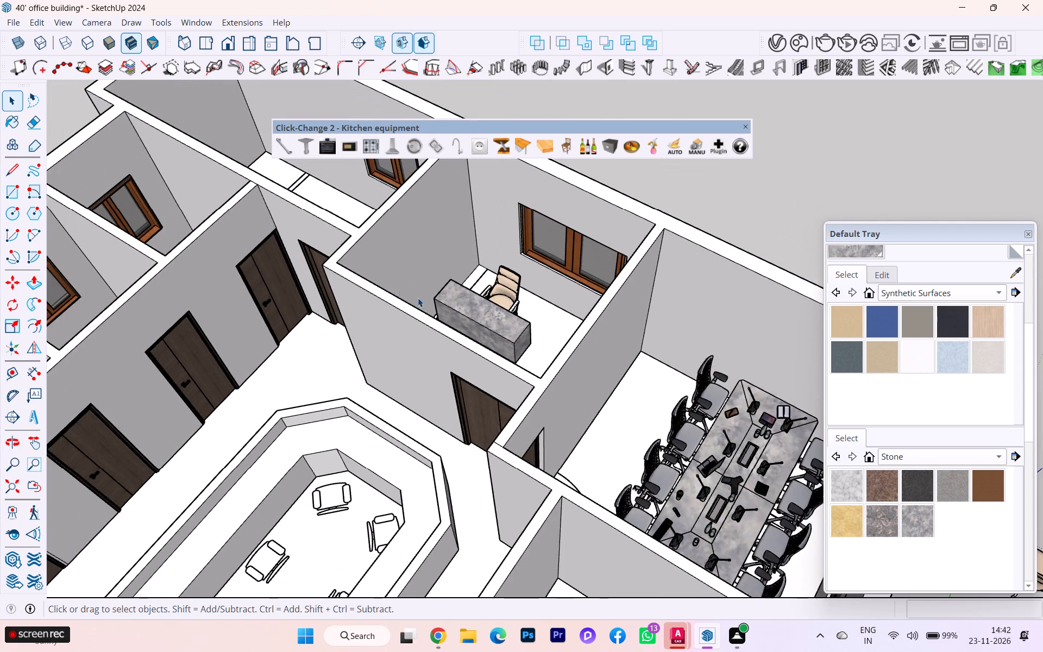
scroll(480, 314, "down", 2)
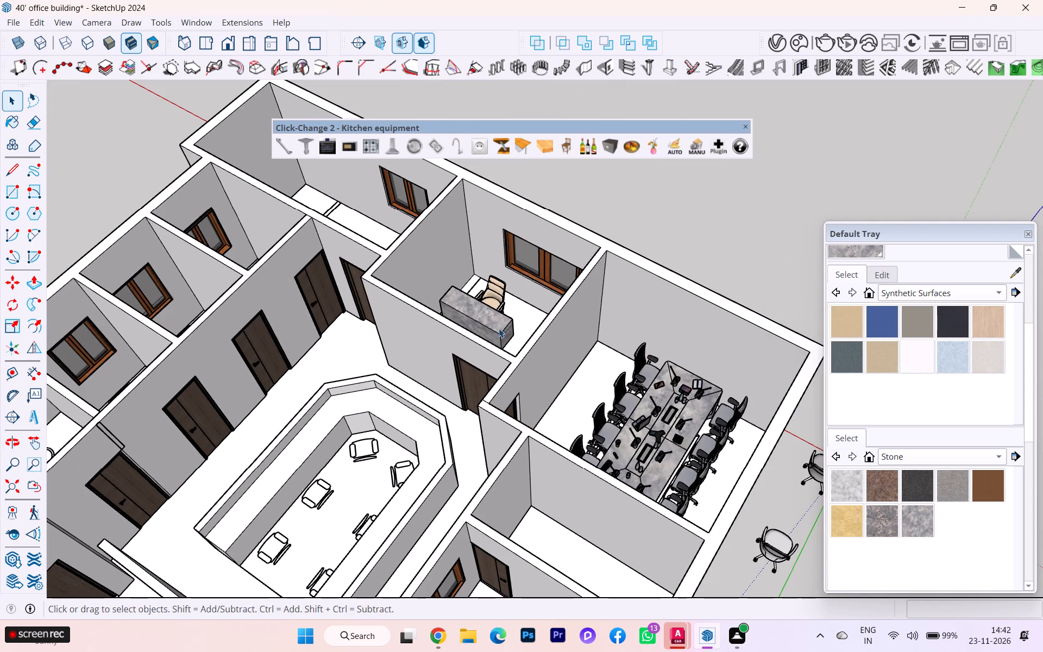
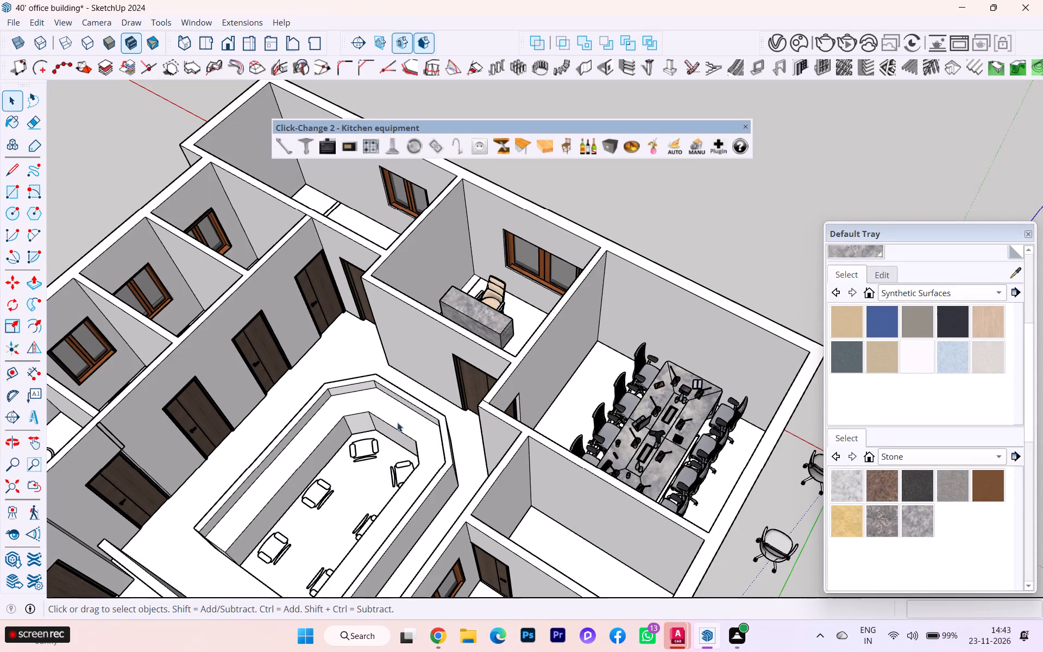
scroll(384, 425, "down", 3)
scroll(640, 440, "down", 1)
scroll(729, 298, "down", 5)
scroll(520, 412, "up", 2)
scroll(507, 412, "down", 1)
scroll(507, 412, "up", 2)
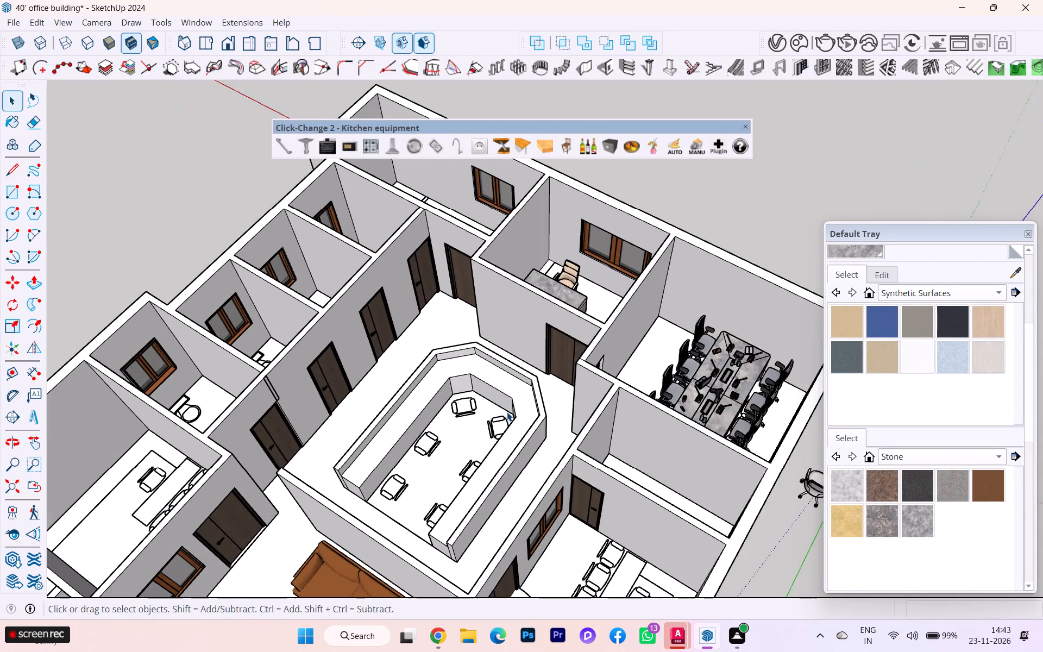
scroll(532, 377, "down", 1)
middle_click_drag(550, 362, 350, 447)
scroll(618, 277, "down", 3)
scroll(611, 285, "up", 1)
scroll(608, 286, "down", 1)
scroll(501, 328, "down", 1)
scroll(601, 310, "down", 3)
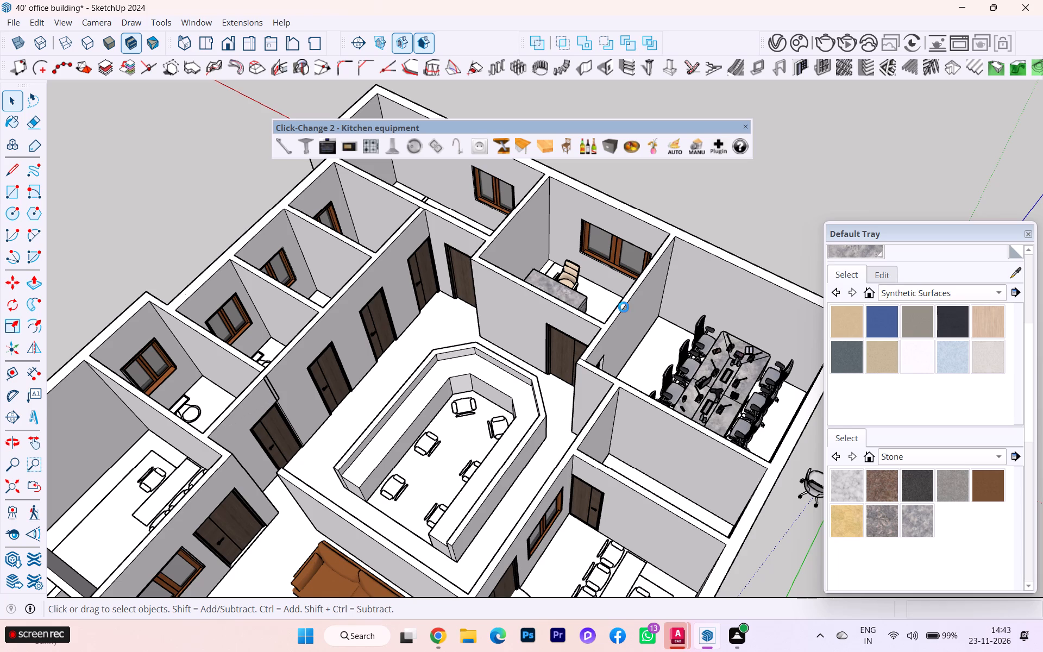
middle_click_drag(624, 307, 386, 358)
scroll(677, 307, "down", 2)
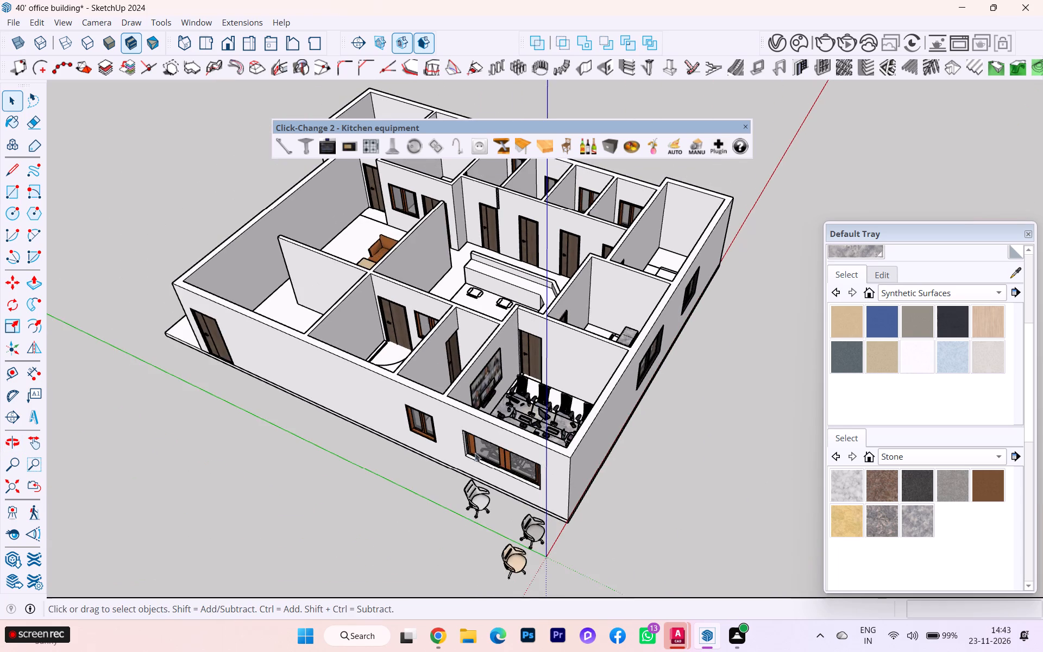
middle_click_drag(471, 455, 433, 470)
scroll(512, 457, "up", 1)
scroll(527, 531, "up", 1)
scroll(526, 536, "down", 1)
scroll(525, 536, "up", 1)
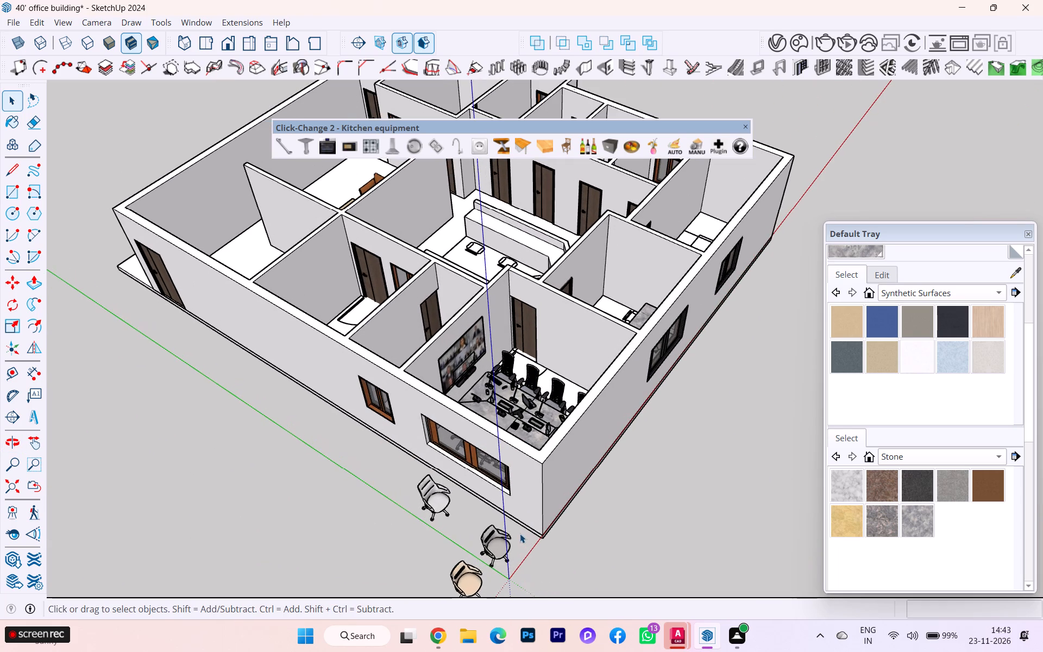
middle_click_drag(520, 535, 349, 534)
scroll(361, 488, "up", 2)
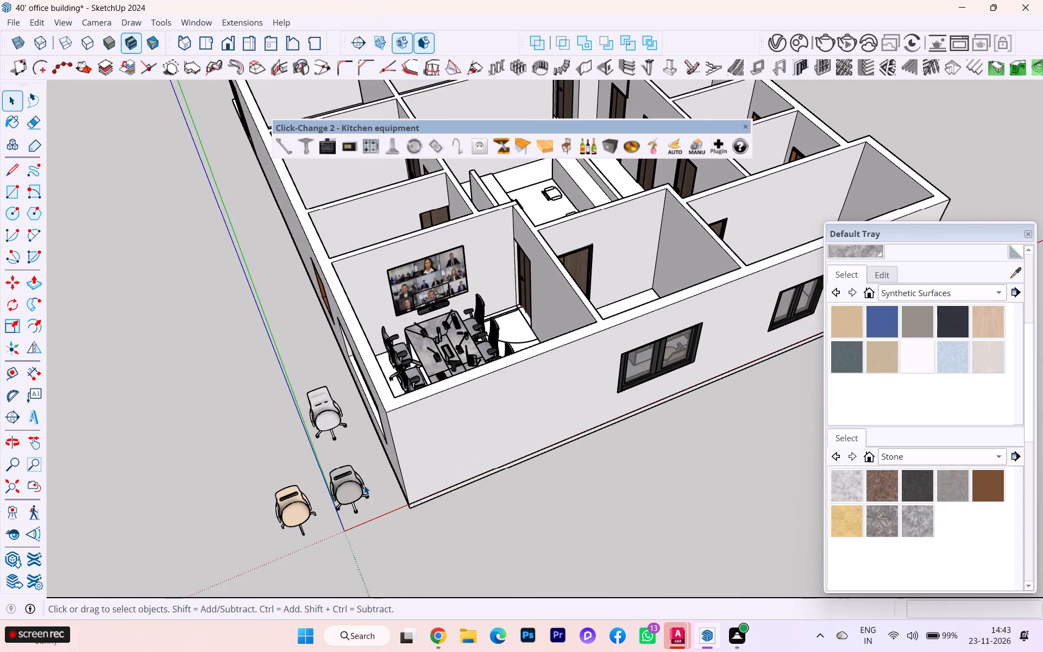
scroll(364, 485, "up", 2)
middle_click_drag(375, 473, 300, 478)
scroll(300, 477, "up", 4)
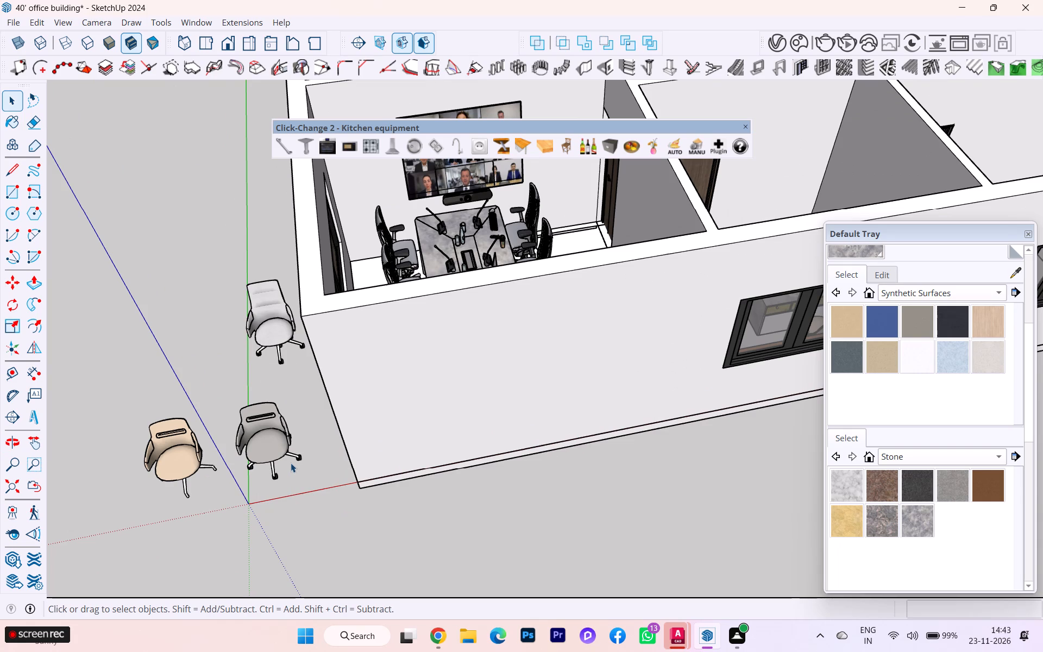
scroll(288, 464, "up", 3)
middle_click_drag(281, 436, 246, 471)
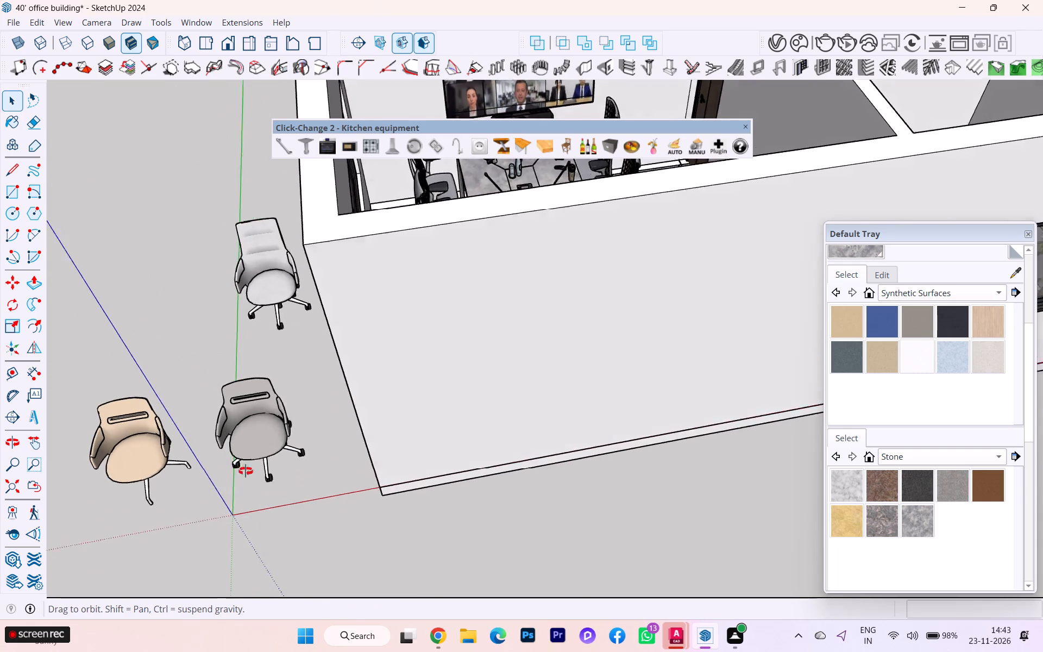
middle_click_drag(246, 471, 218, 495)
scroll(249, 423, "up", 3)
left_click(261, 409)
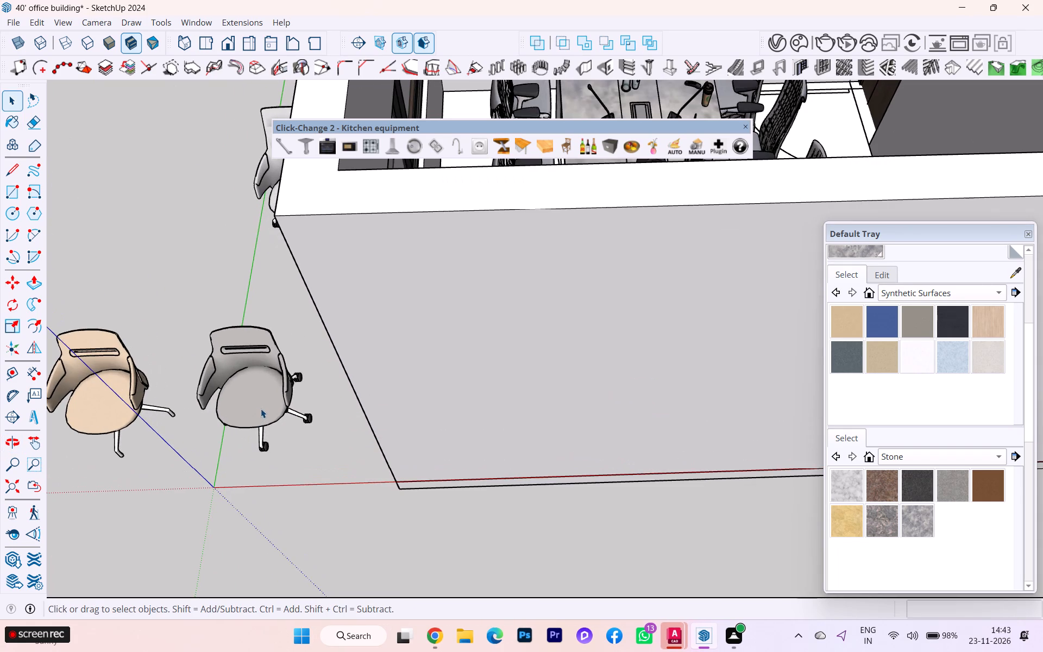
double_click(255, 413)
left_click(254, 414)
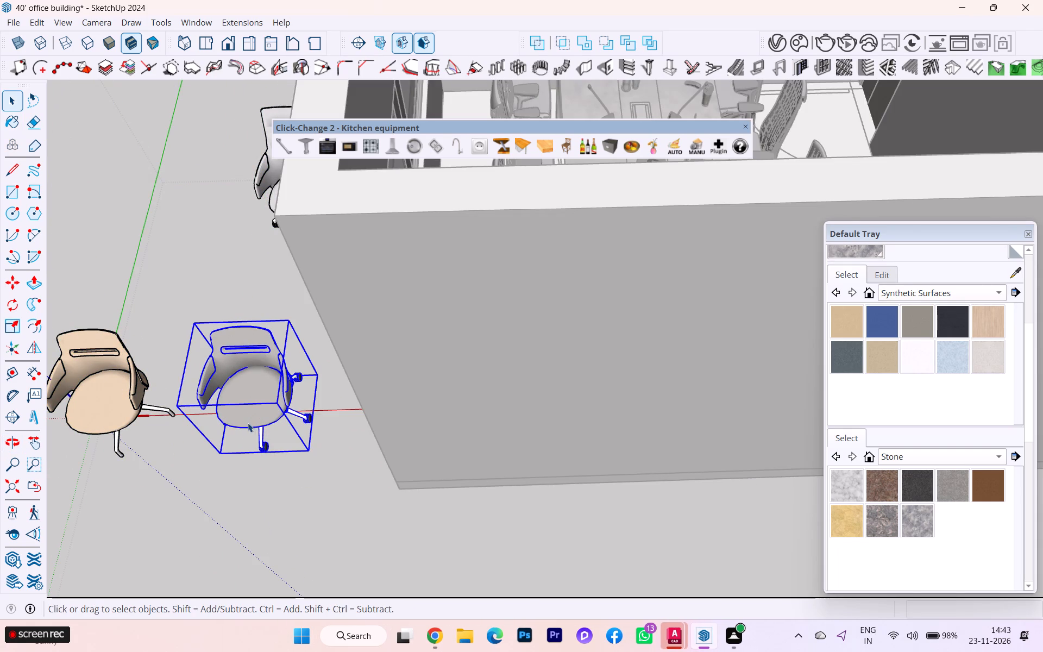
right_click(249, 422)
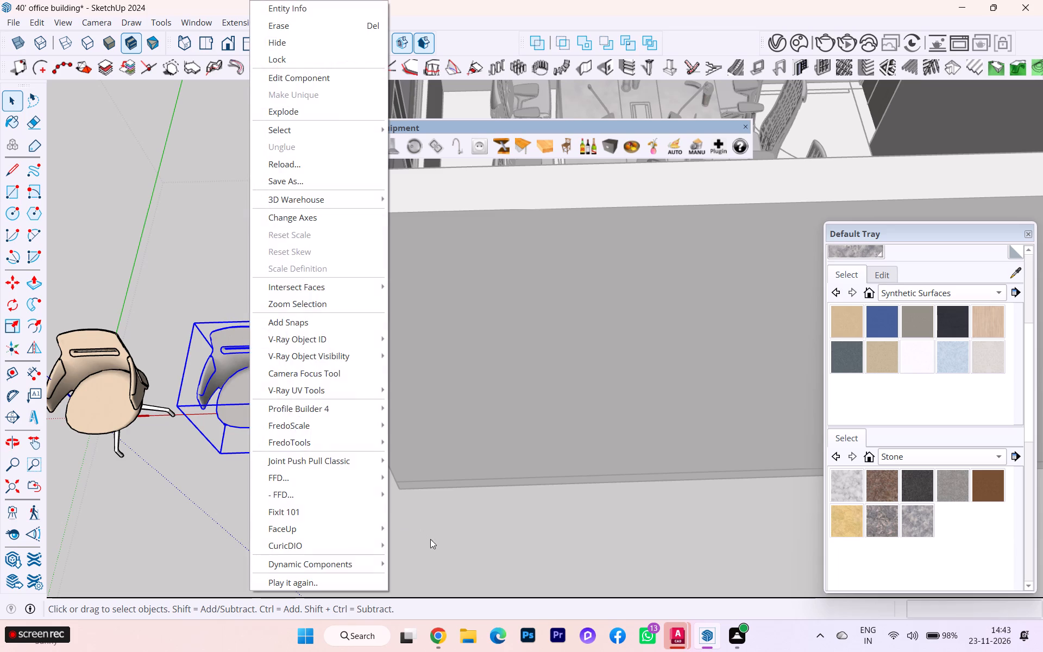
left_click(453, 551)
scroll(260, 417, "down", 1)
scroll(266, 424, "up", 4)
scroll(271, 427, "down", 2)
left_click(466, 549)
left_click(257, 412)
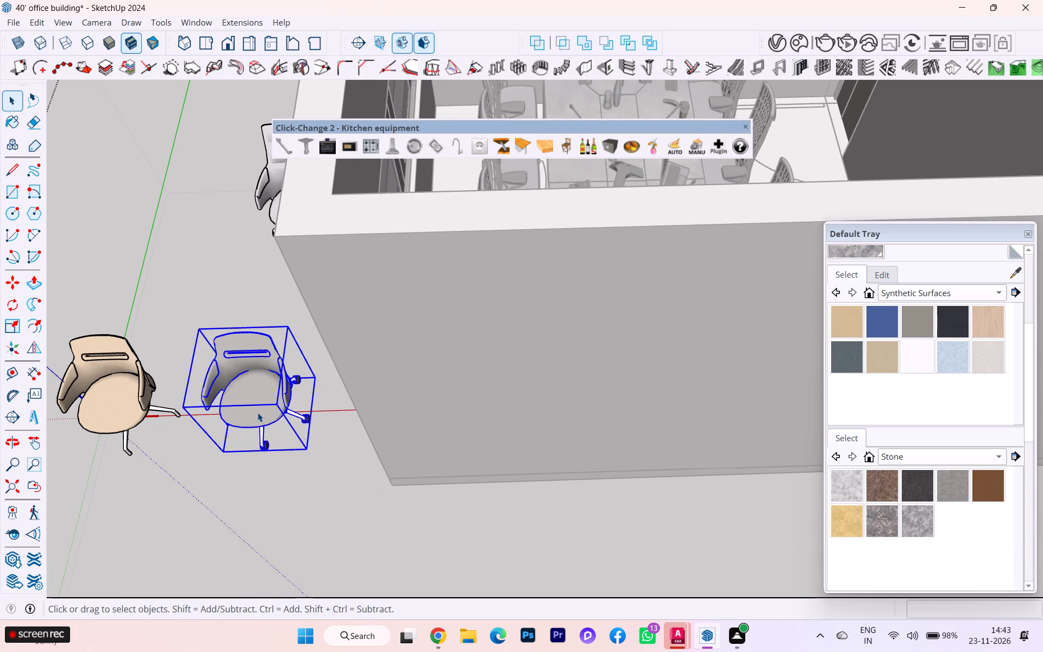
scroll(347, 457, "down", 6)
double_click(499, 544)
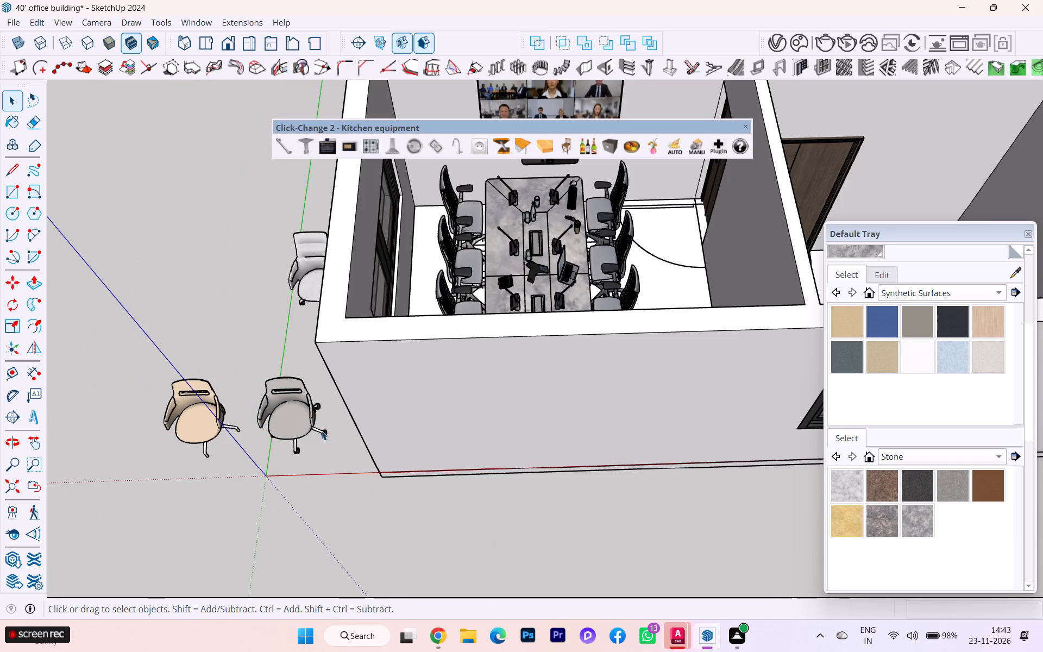
Explode the downloaded chair set outside the building into separate chairs.
left_click(268, 415)
right_click(268, 415)
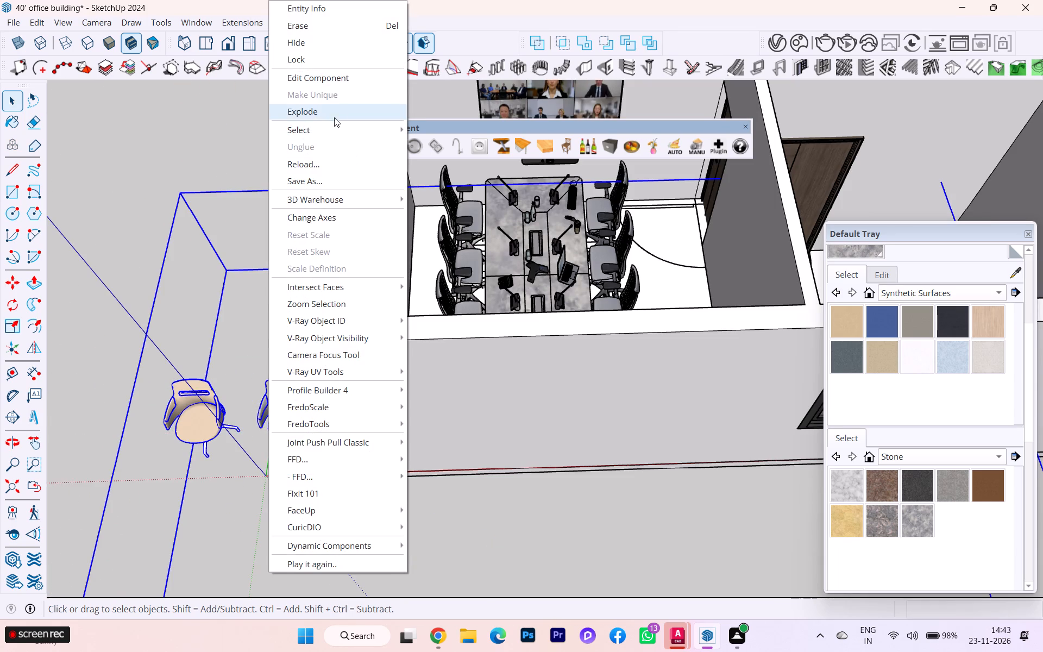
left_click(334, 118)
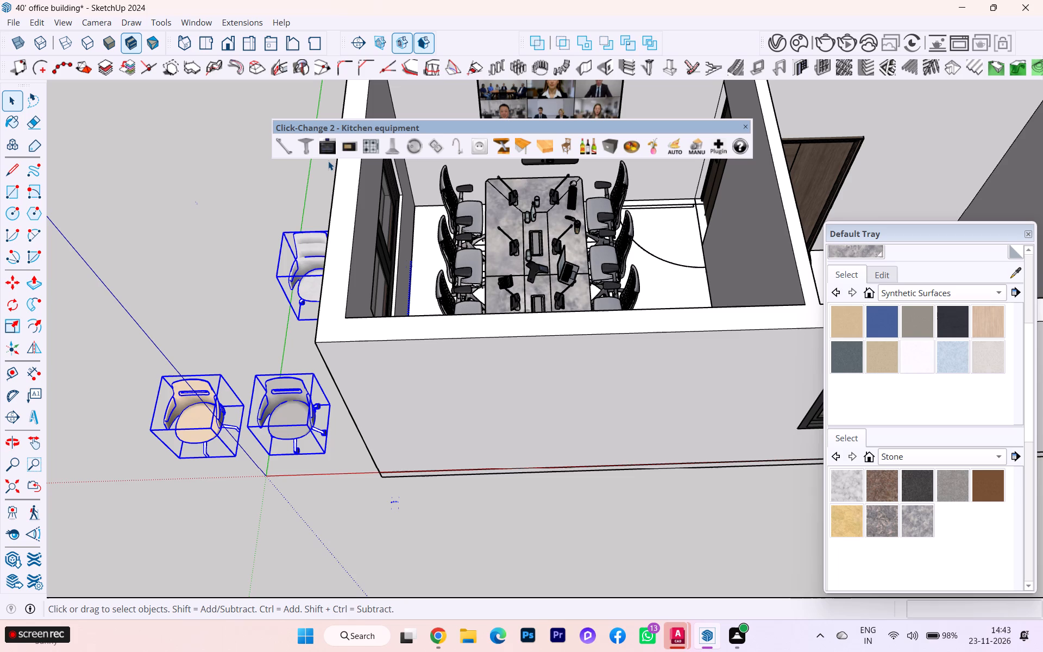
Move the grey low-back chair about 23' from outside the building to the visitor side of the stone-finished desk.
scroll(307, 296, "up", 2)
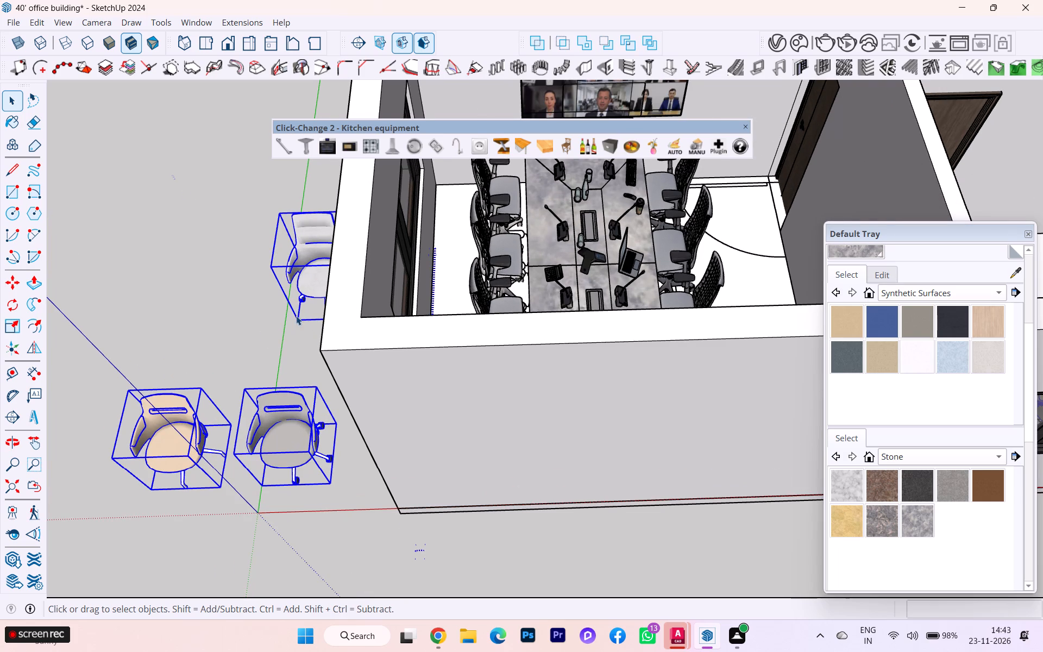
scroll(307, 340, "down", 1)
scroll(307, 340, "up", 2)
scroll(307, 340, "down", 2)
left_click(309, 446)
double_click(309, 438)
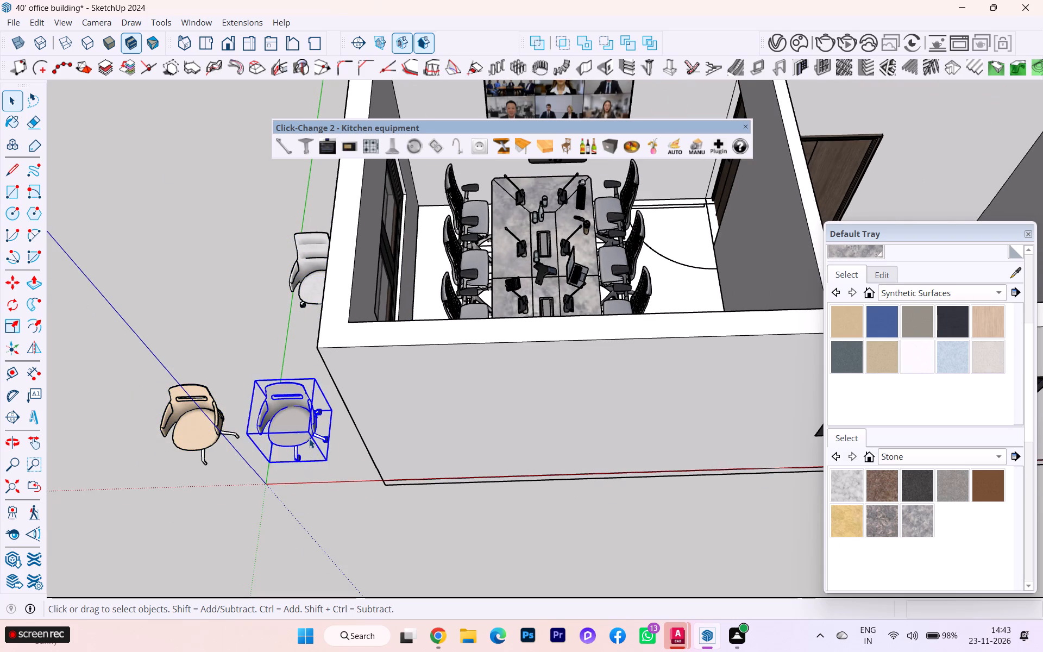
left_click(342, 506)
left_click(317, 427)
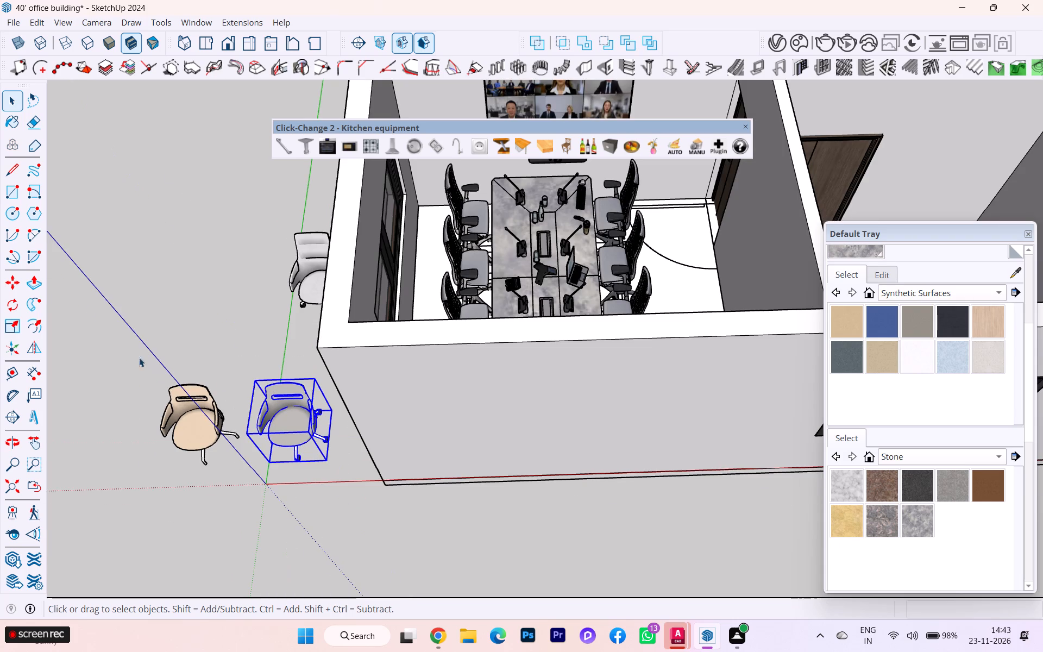
left_click(12, 289)
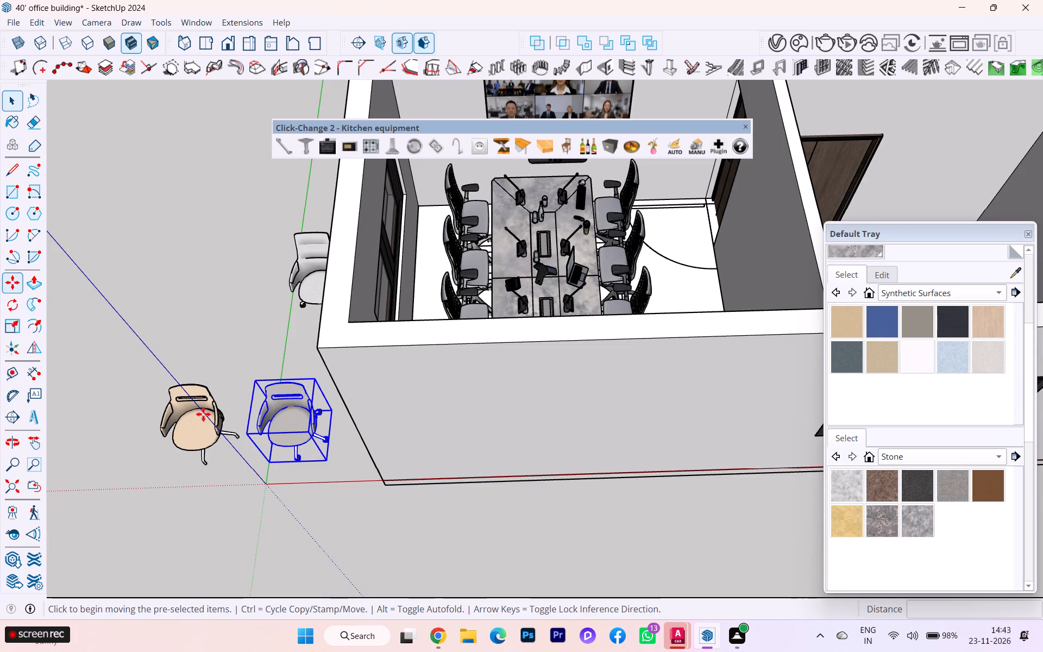
left_click(267, 452)
scroll(172, 427, "down", 1)
scroll(172, 427, "up", 2)
scroll(172, 427, "down", 3)
scroll(265, 481, "up", 2)
scroll(268, 481, "down", 7)
scroll(231, 413, "up", 1)
scroll(281, 405, "down", 1)
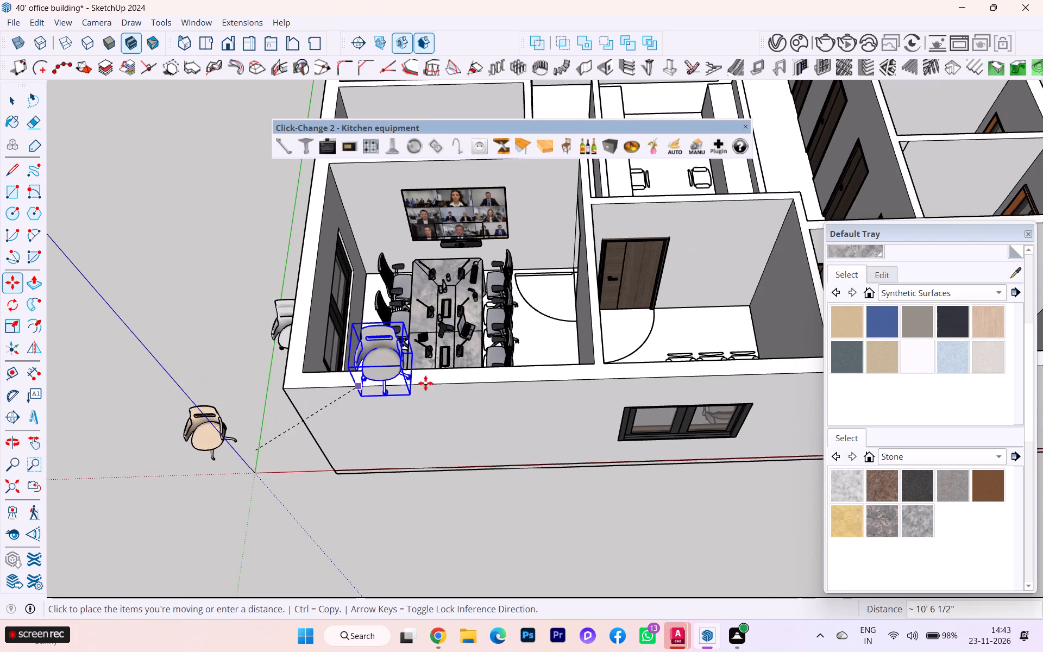
scroll(651, 340, "down", 1)
scroll(680, 336, "up", 7)
scroll(676, 369, "down", 1)
scroll(676, 369, "up", 4)
scroll(675, 370, "down", 1)
scroll(674, 370, "up", 1)
middle_click_drag(669, 376, 747, 548)
scroll(640, 322, "up", 5)
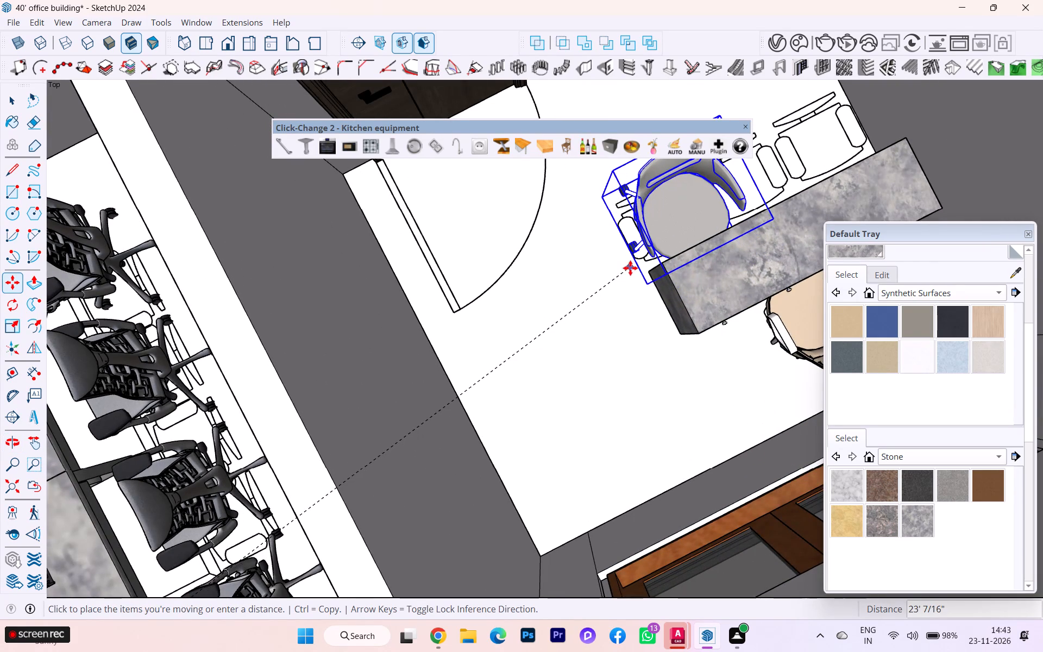
left_click(630, 268)
Examine the grey low-back chair's position against the visitor side of the stone-finished desk from above and close up.
middle_click_drag(648, 273, 866, 187)
scroll(629, 273, "up", 4)
middle_click_drag(571, 267, 684, 222)
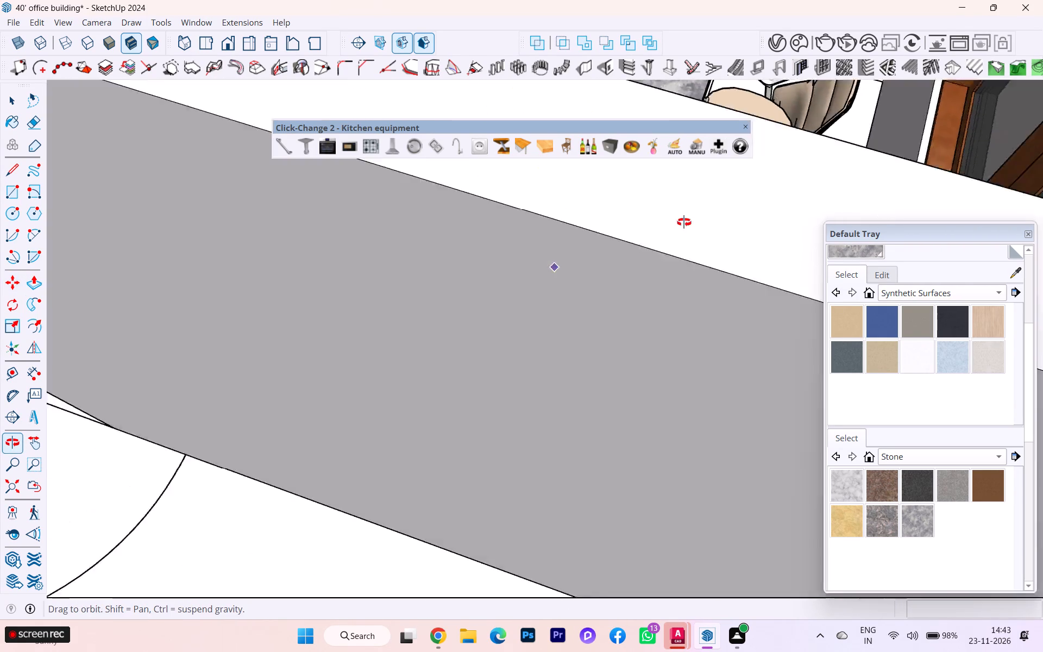
middle_click_drag(684, 222, 799, 299)
scroll(521, 262, "up", 5)
middle_click_drag(457, 246, 639, 152)
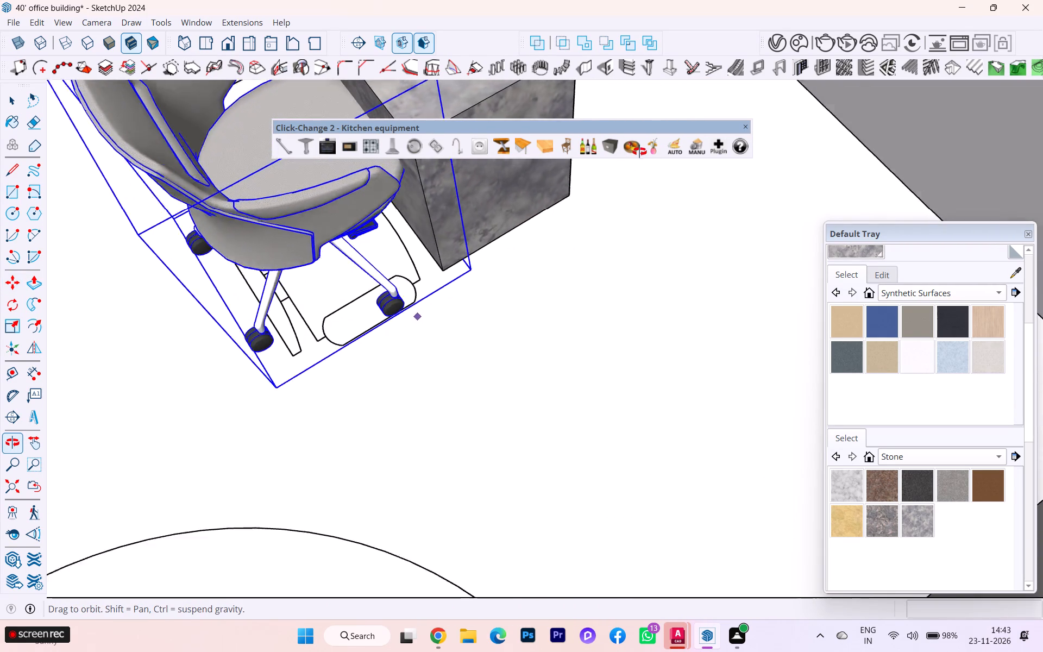
middle_click_drag(639, 152, 505, 148)
scroll(412, 319, "down", 5)
middle_click_drag(411, 329, 538, 381)
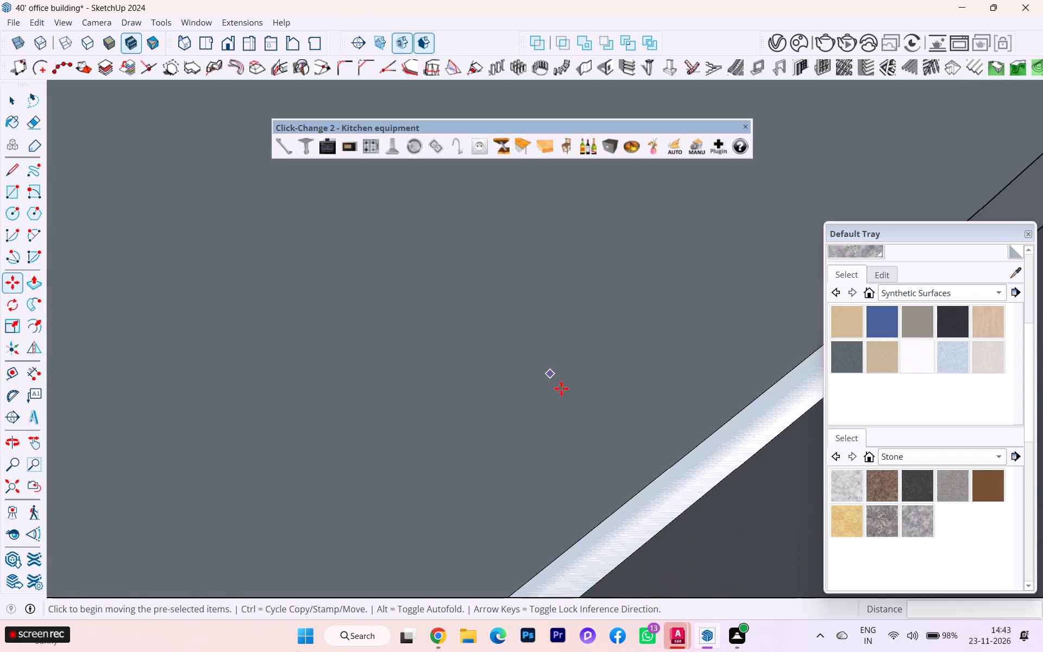
scroll(554, 418, "down", 5)
scroll(517, 493, "down", 5)
scroll(518, 497, "up", 1)
scroll(518, 497, "down", 4)
scroll(518, 497, "up", 2)
scroll(518, 497, "down", 3)
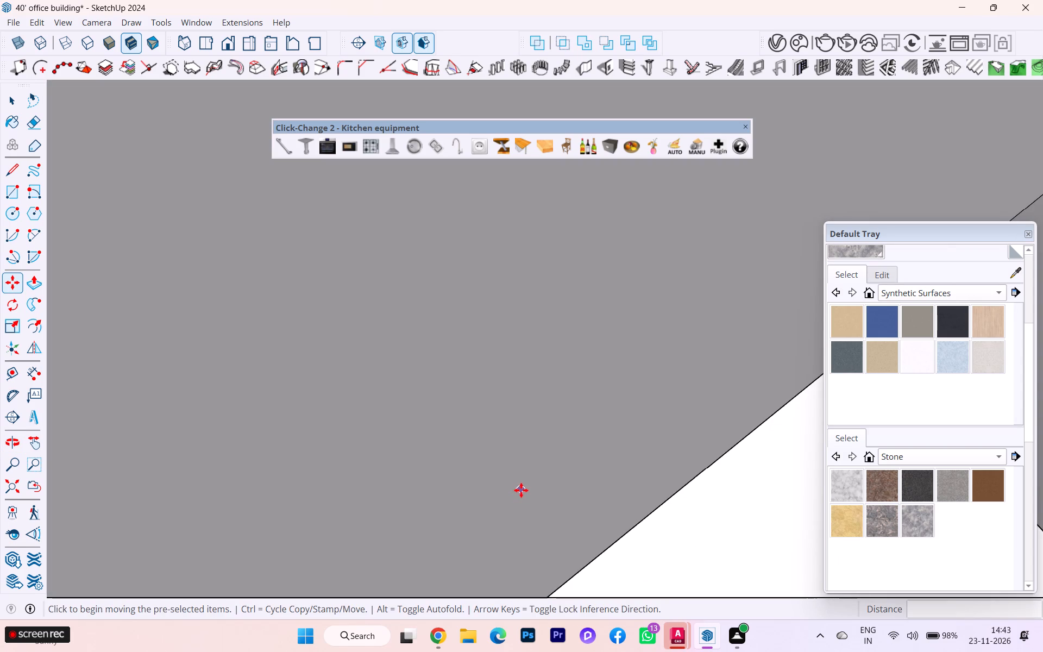
scroll(521, 492, "down", 6)
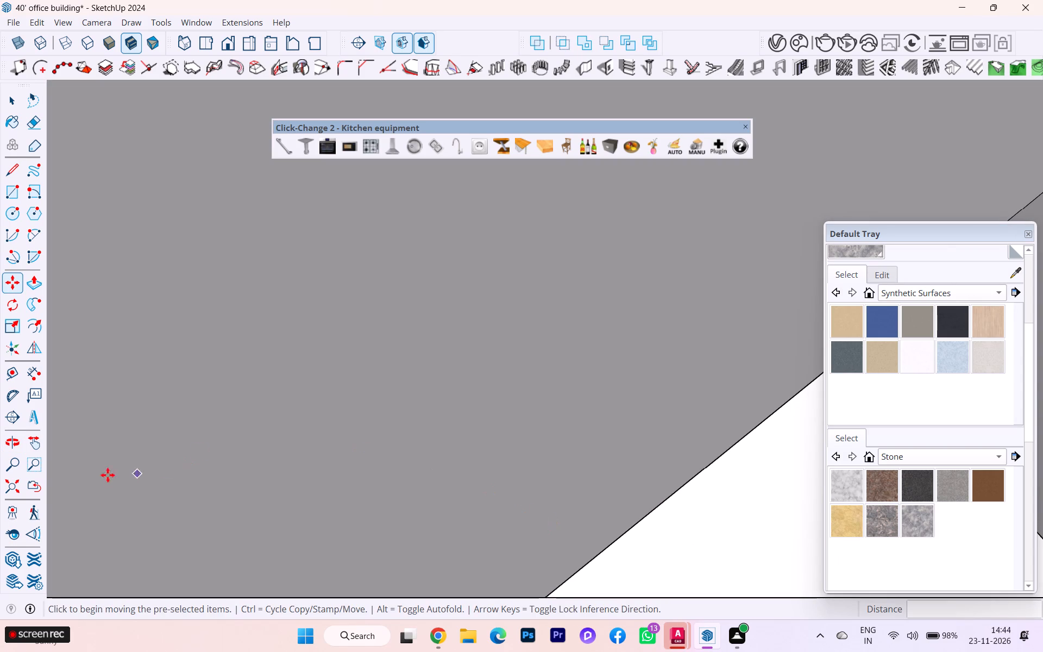
left_click(7, 485)
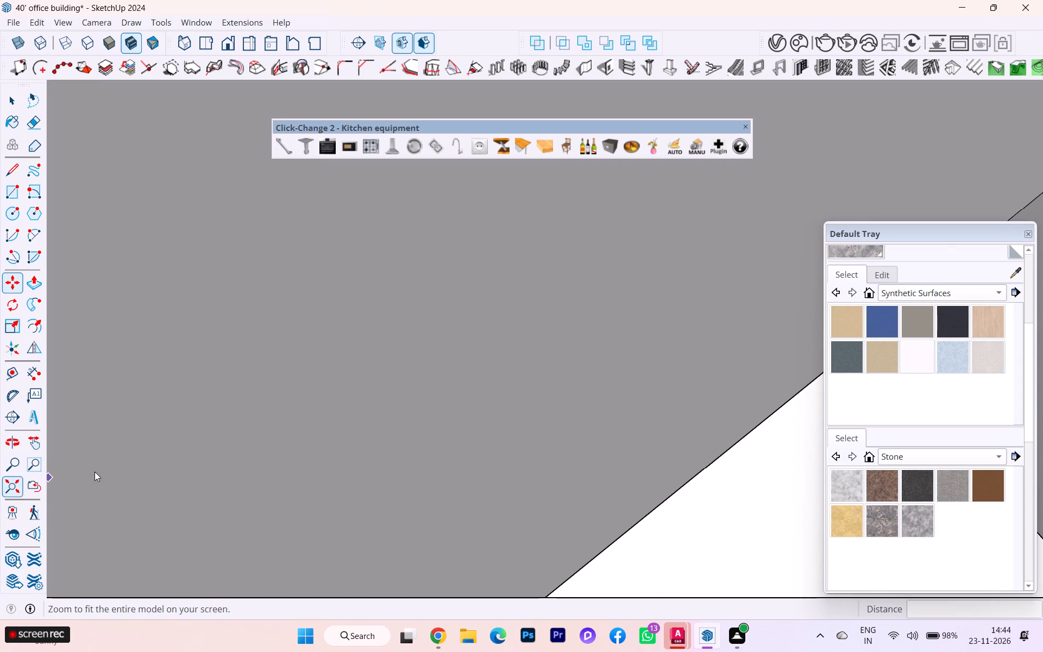
scroll(23, 504, "down", 7)
scroll(24, 506, "up", 1)
scroll(354, 516, "down", 3)
scroll(551, 305, "up", 4)
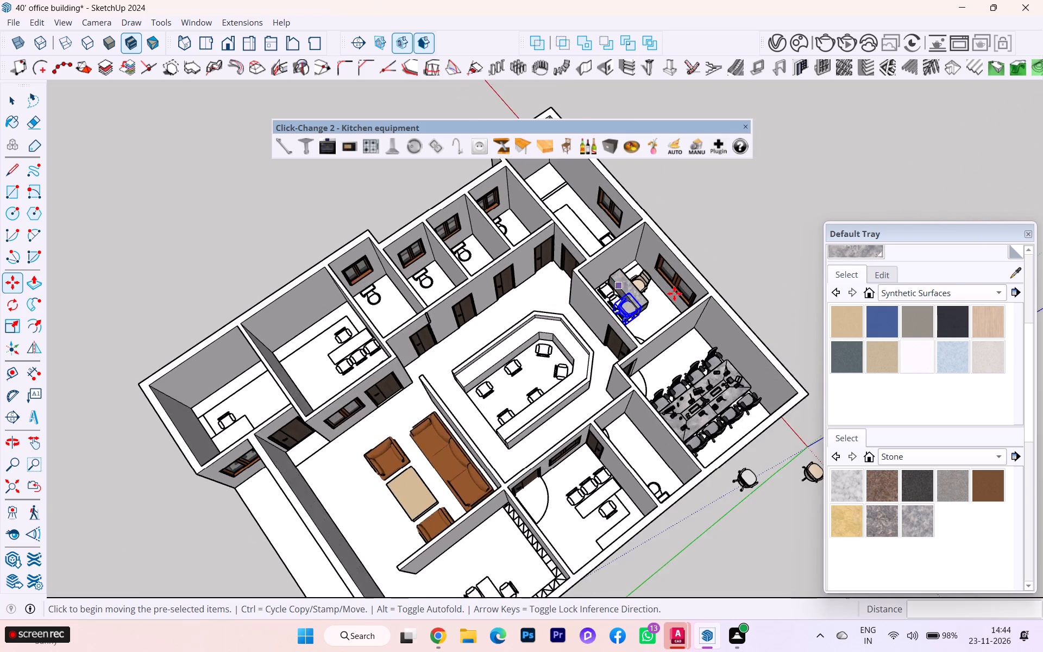
scroll(674, 293, "up", 7)
scroll(747, 307, "down", 2)
scroll(746, 308, "up", 5)
scroll(589, 316, "down", 1)
scroll(587, 317, "up", 1)
scroll(587, 318, "down", 3)
scroll(586, 320, "up", 11)
scroll(580, 302, "down", 1)
scroll(579, 302, "up", 3)
scroll(563, 286, "down", 3)
scroll(566, 285, "up", 9)
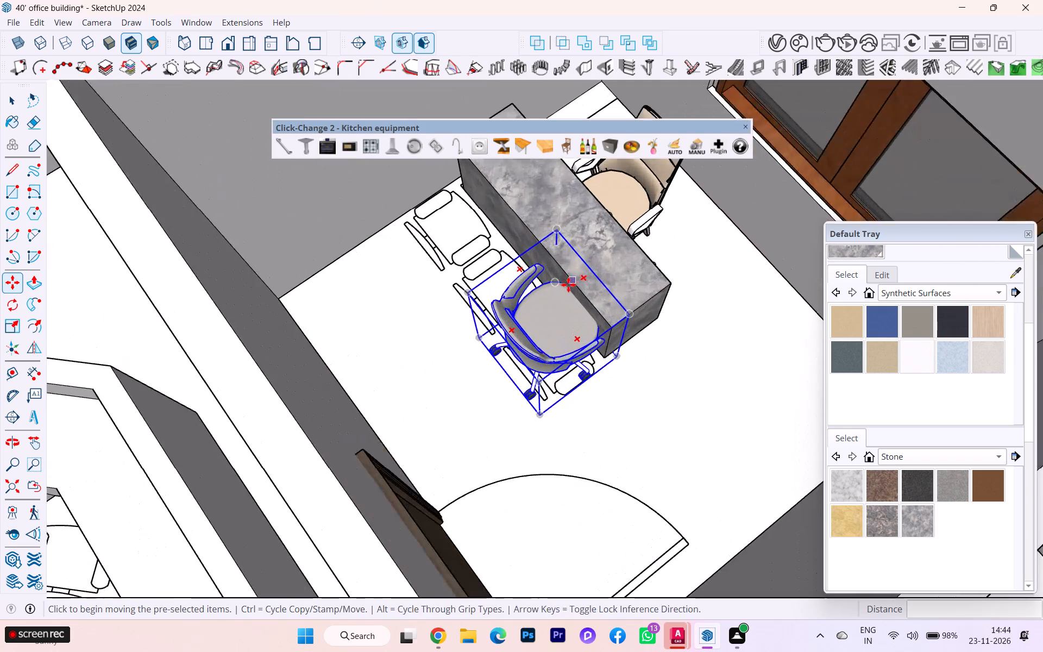
scroll(568, 285, "down", 1)
scroll(568, 285, "up", 1)
scroll(568, 285, "down", 1)
scroll(568, 285, "up", 3)
scroll(568, 285, "down", 1)
scroll(568, 285, "up", 3)
scroll(554, 321, "down", 2)
scroll(554, 322, "up", 7)
scroll(566, 348, "down", 1)
scroll(566, 348, "up", 5)
middle_click_drag(581, 384, 636, 289)
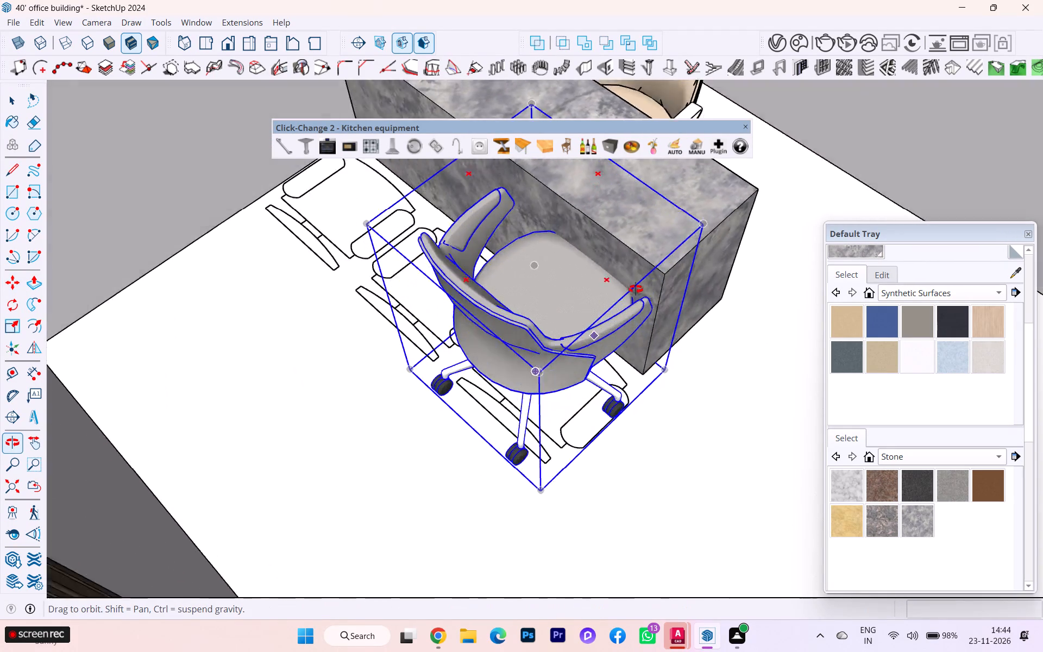
middle_click_drag(636, 289, 627, 296)
scroll(608, 461, "up", 1)
scroll(607, 464, "down", 2)
scroll(607, 465, "up", 3)
scroll(601, 461, "down", 1)
scroll(600, 461, "up", 1)
scroll(600, 460, "down", 3)
scroll(600, 460, "up", 2)
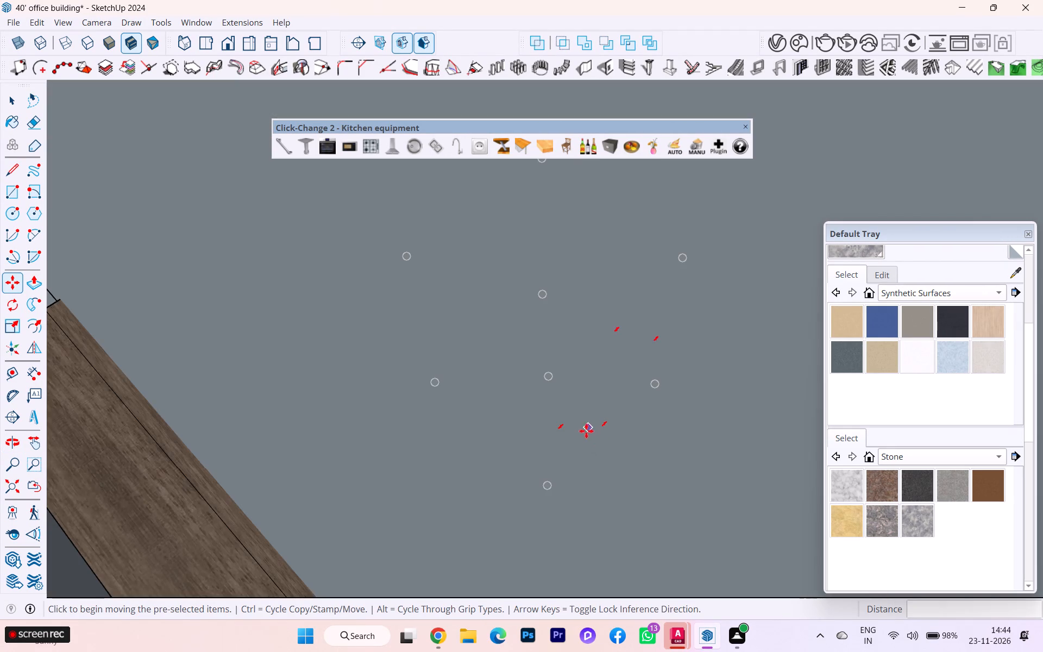
scroll(584, 437, "up", 2)
scroll(586, 441, "down", 2)
scroll(516, 440, "down", 2)
scroll(506, 436, "up", 1)
scroll(500, 434, "down", 2)
scroll(487, 428, "up", 2)
scroll(474, 423, "down", 5)
scroll(469, 422, "up", 4)
scroll(382, 417, "down", 2)
scroll(382, 417, "up", 1)
scroll(382, 417, "down", 2)
scroll(405, 460, "down", 2)
scroll(406, 466, "up", 1)
scroll(407, 467, "down", 4)
scroll(398, 446, "up", 1)
scroll(398, 446, "down", 10)
scroll(426, 456, "up", 1)
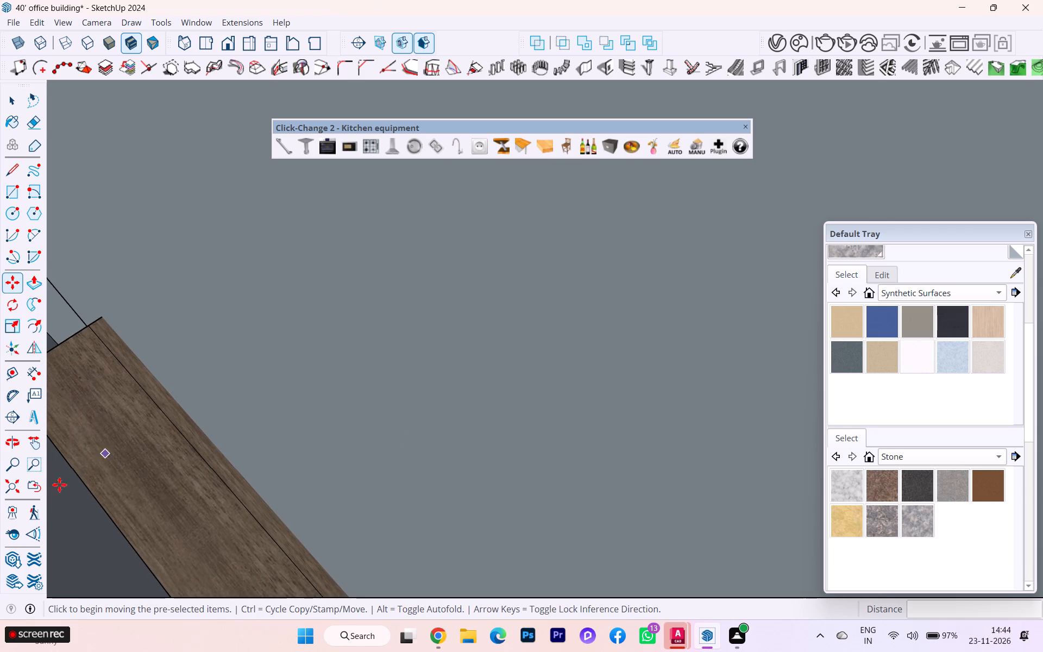
Inspect the grey chair's casters and seat beside the end of the stone-finished desk at floor level.
left_click(17, 490)
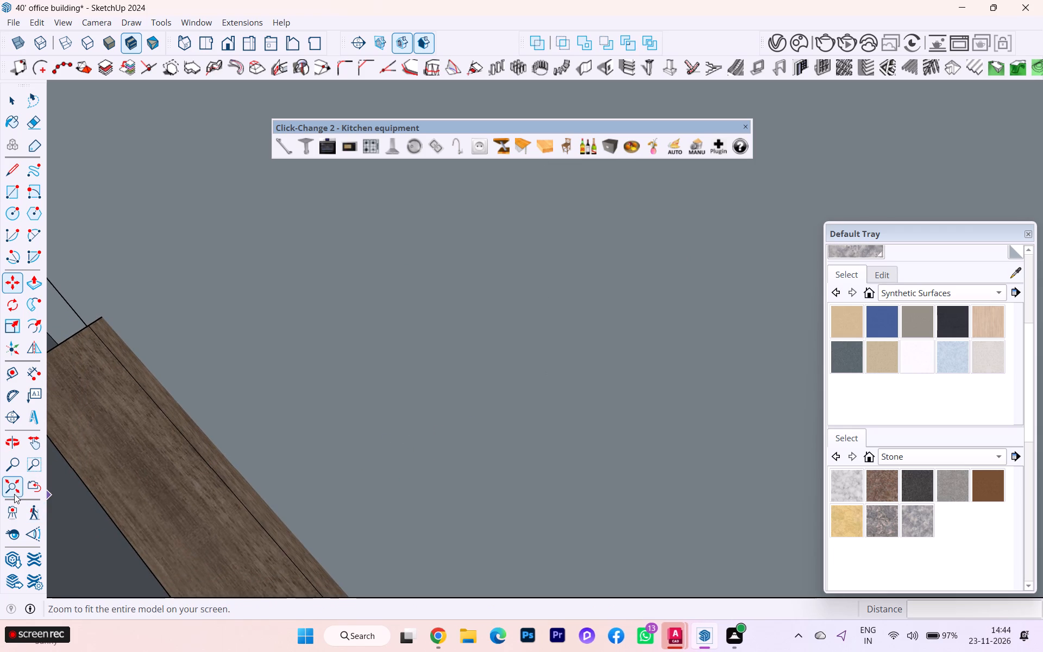
left_click(14, 494)
scroll(495, 244, "up", 3)
scroll(700, 160, "up", 6)
scroll(736, 228, "down", 1)
scroll(713, 227, "up", 2)
scroll(682, 224, "down", 1)
scroll(660, 223, "up", 1)
left_click(43, 443)
scroll(696, 210, "up", 5)
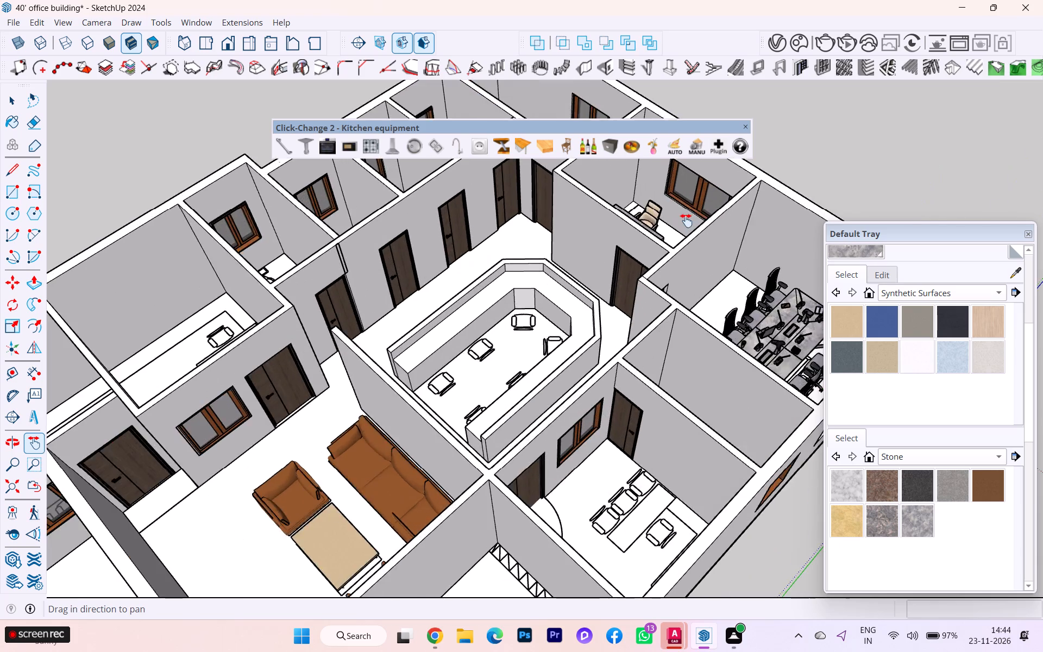
scroll(686, 221, "up", 4)
scroll(685, 221, "down", 2)
scroll(684, 222, "up", 1)
scroll(681, 224, "down", 1)
scroll(680, 225, "up", 4)
scroll(670, 232, "down", 1)
scroll(669, 233, "up", 20)
scroll(669, 233, "up", 1)
scroll(574, 299, "down", 3)
scroll(574, 299, "up", 2)
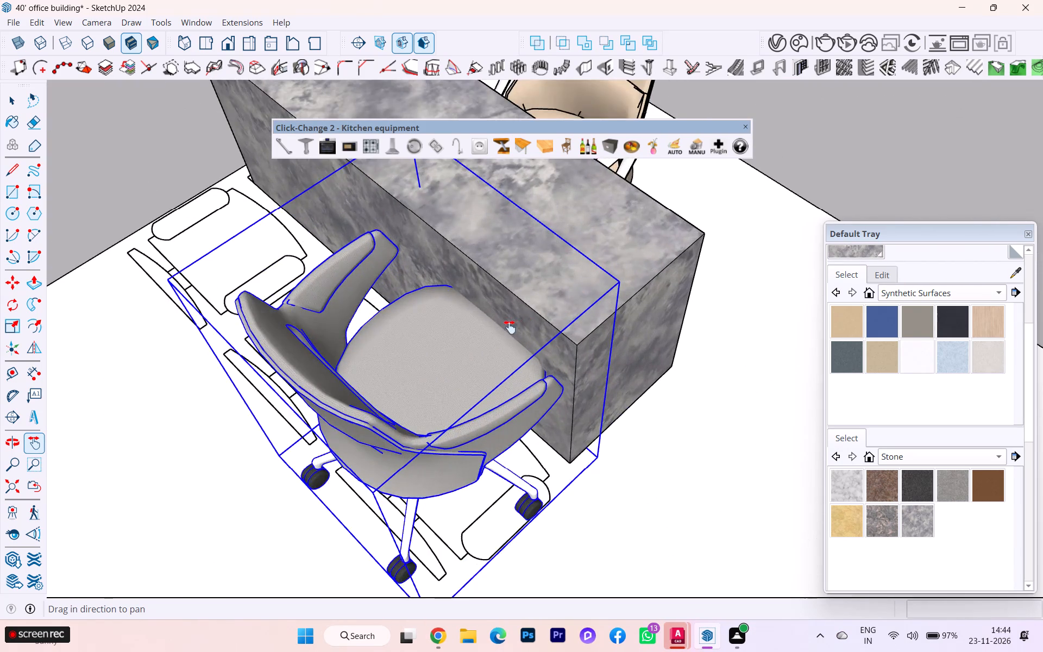
scroll(488, 322, "down", 3)
scroll(485, 321, "up", 8)
scroll(497, 347, "down", 1)
middle_click_drag(494, 347, 460, 277)
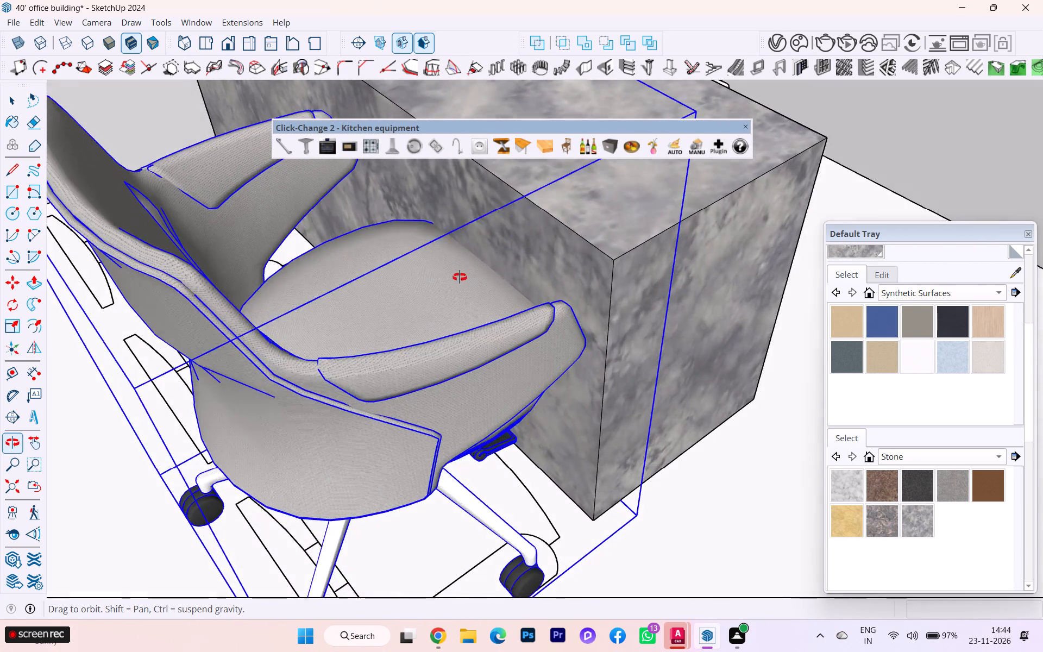
middle_click_drag(460, 277, 248, 218)
scroll(278, 282, "down", 2)
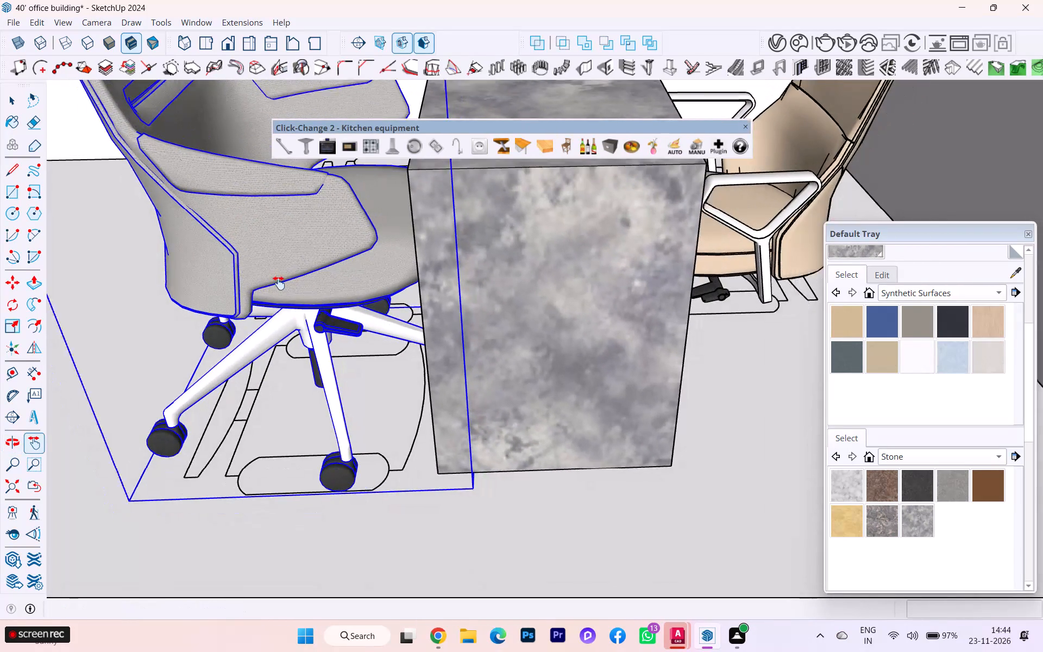
middle_click_drag(279, 297, 242, 219)
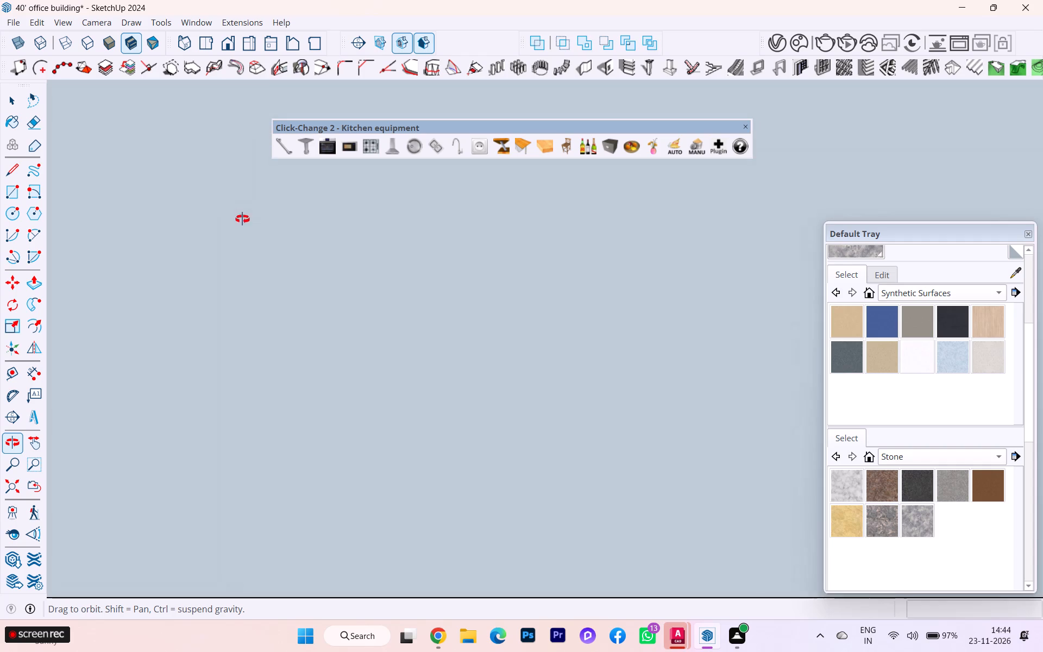
middle_click_drag(242, 219, 243, 283)
scroll(533, 254, "up", 3)
middle_click_drag(697, 295, 669, 265)
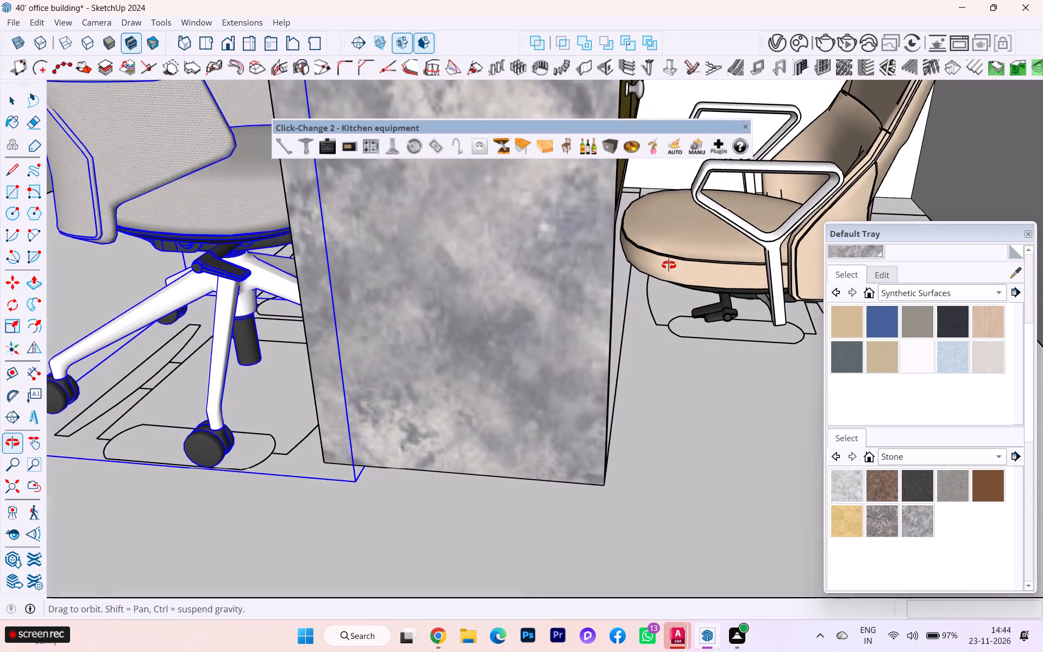
middle_click_drag(669, 265, 717, 248)
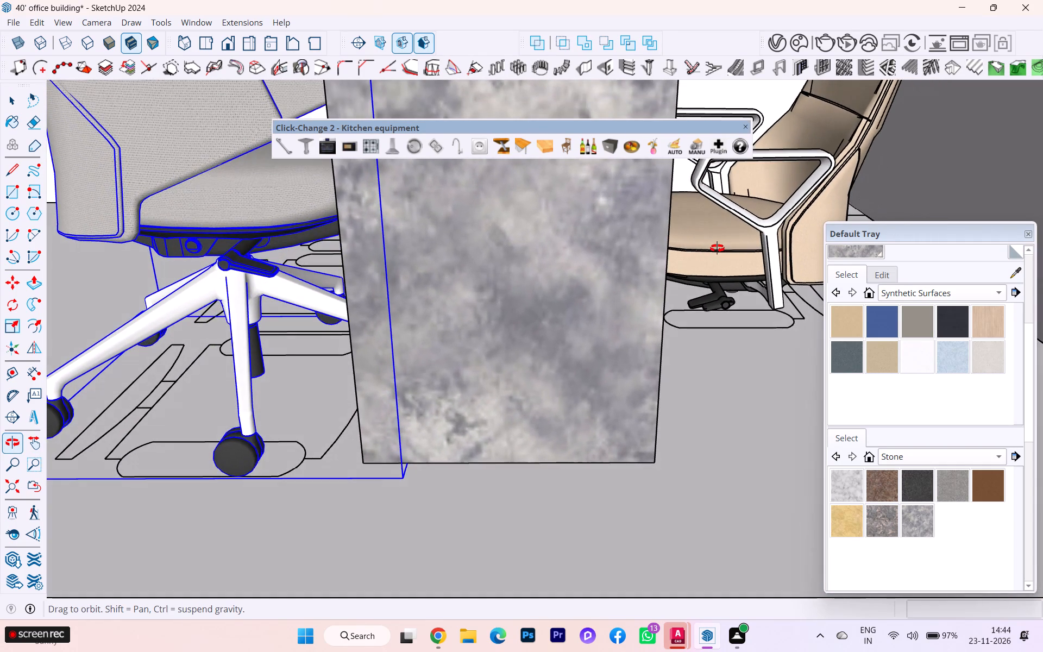
middle_click_drag(717, 248, 714, 253)
scroll(572, 277, "down", 2)
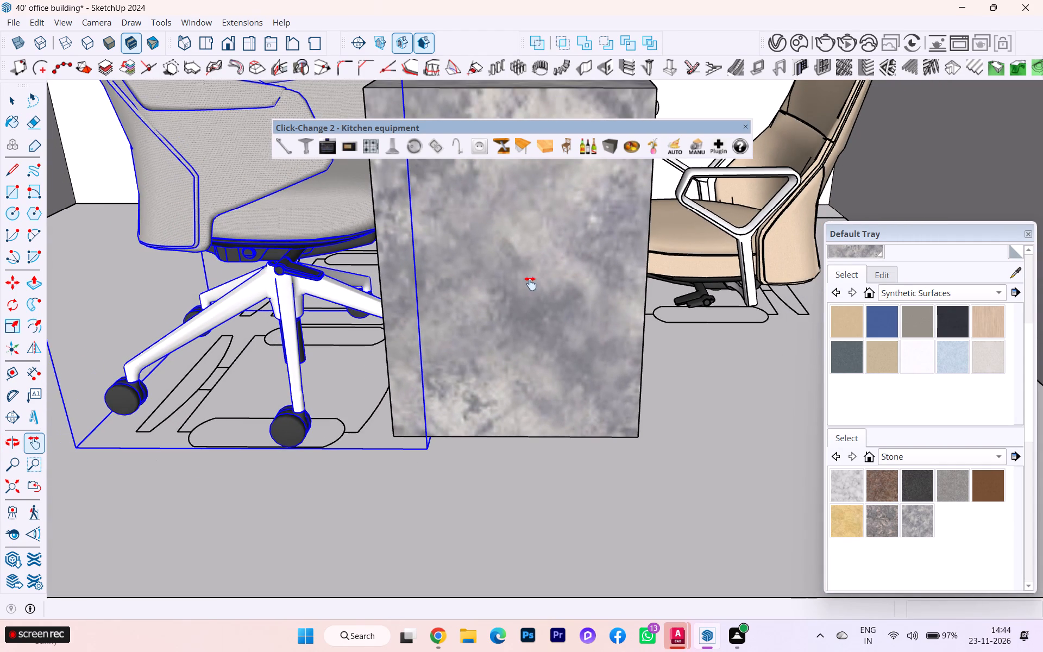
scroll(542, 274, "down", 1)
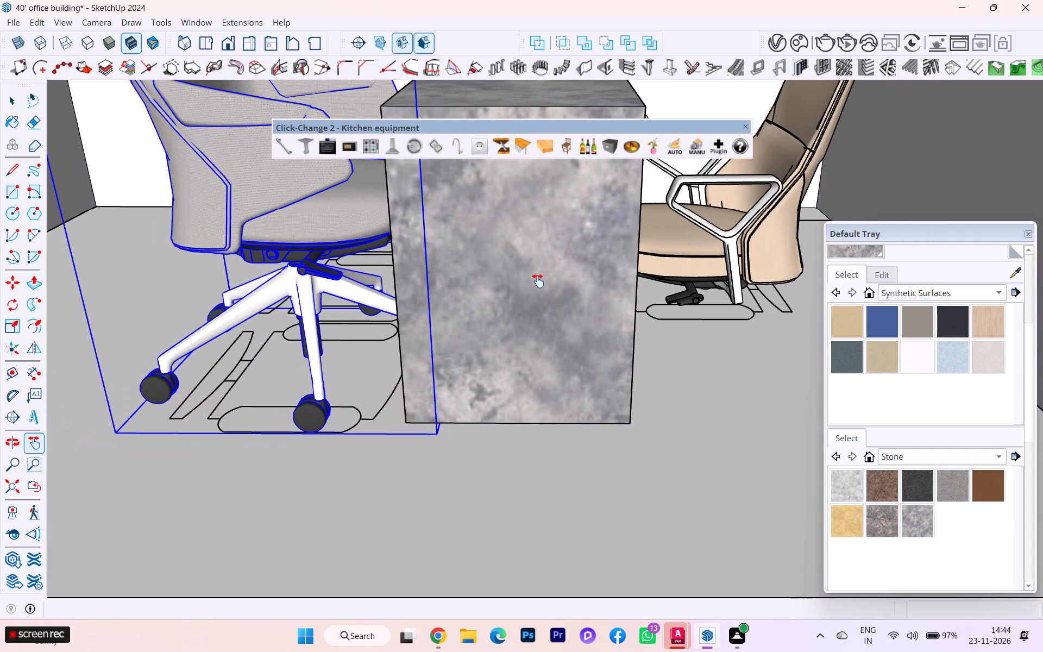
left_click(753, 254)
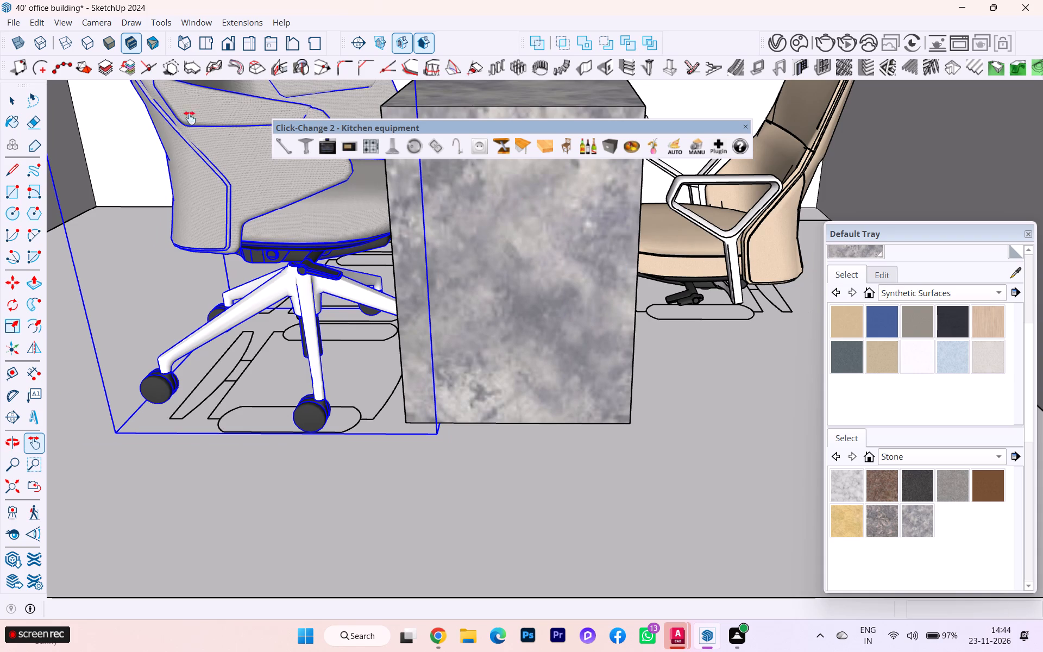
left_click(17, 94)
left_click(307, 359)
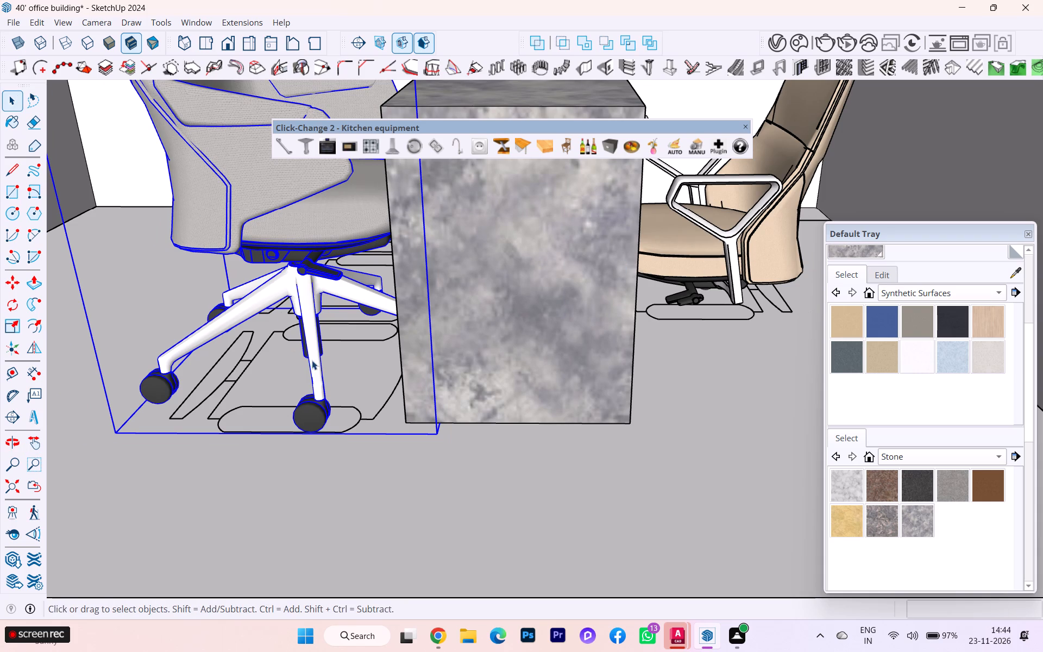
Examine the whole building and the stone-finished desk's room with its chairs from several angles.
scroll(350, 371, "down", 1)
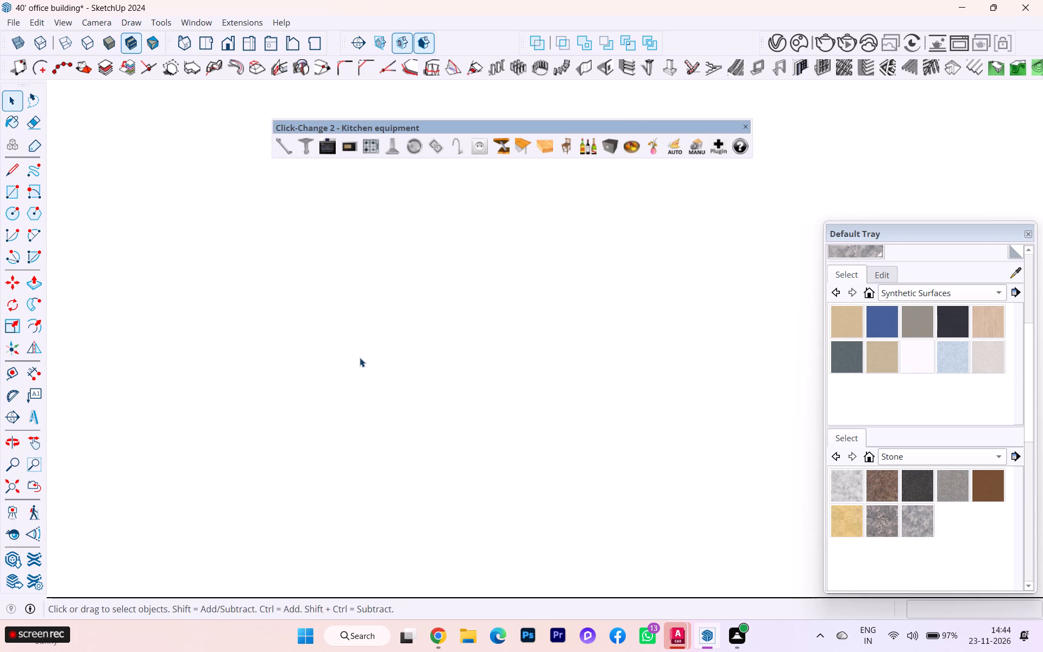
scroll(365, 347, "down", 1)
scroll(238, 356, "up", 8)
left_click(17, 479)
left_click(7, 492)
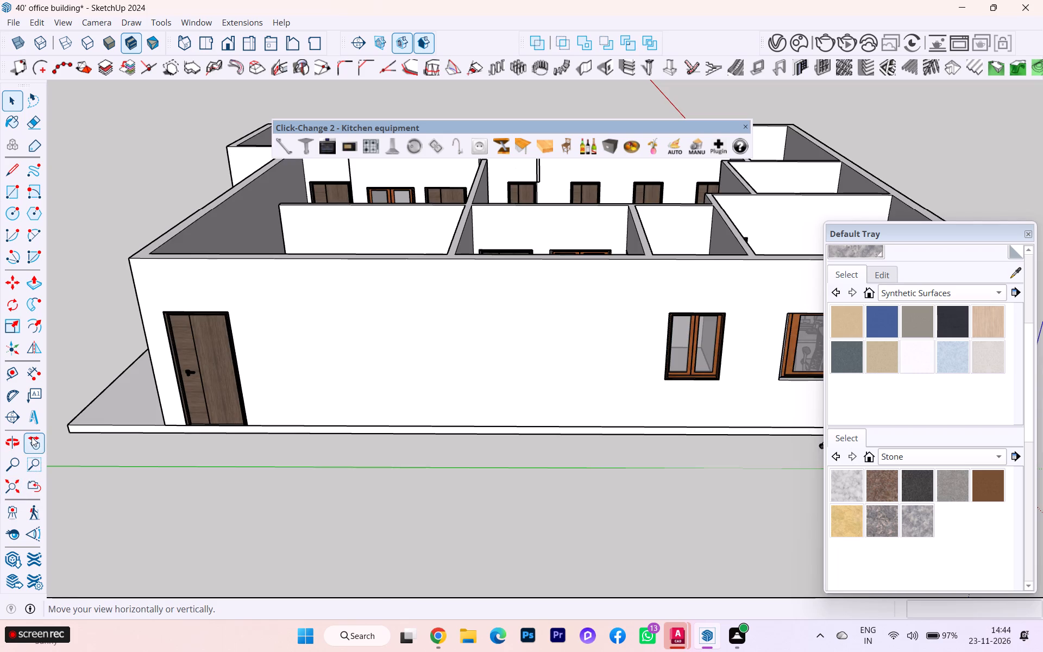
scroll(77, 452, "down", 2)
scroll(376, 372, "down", 1)
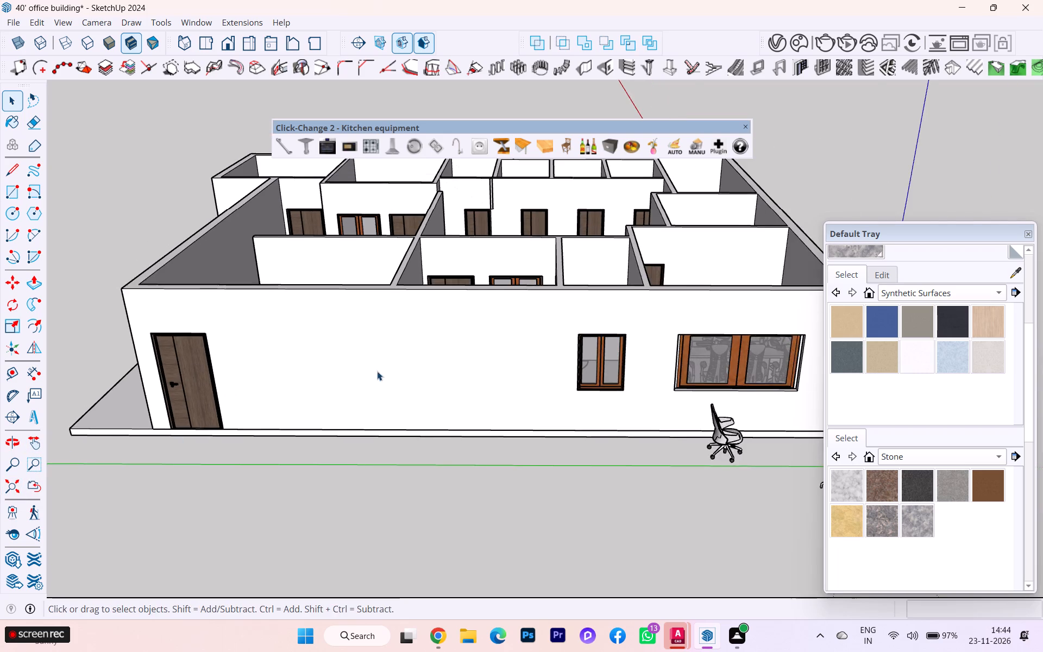
middle_click_drag(378, 371, 288, 532)
scroll(409, 483, "up", 4)
scroll(388, 450, "down", 1)
middle_click_drag(274, 479, 0, 630)
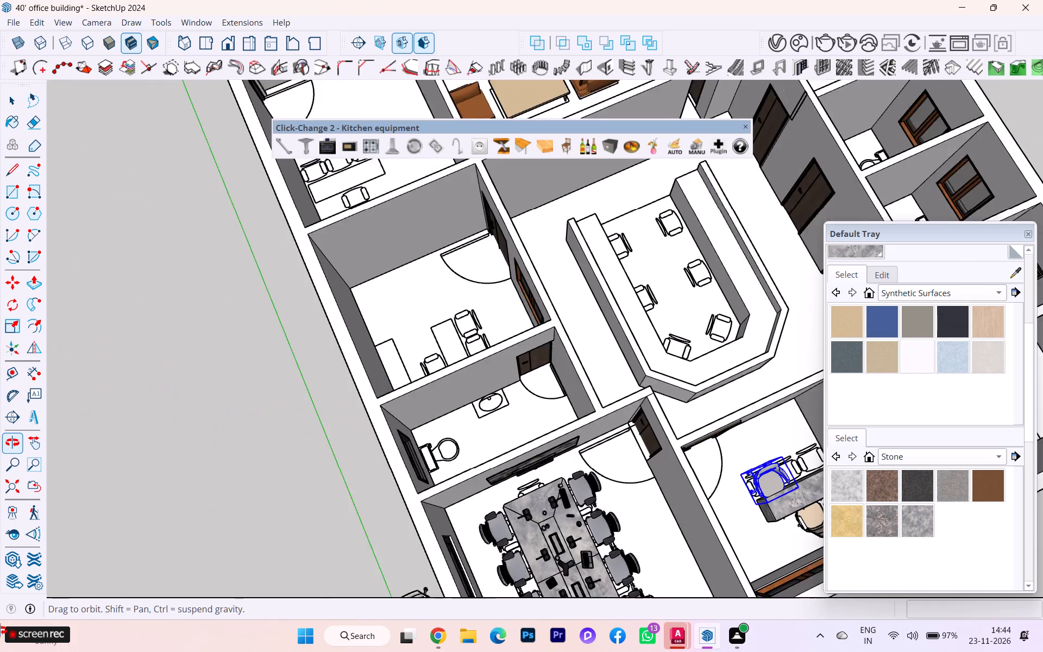
middle_click_drag(0, 630, 0, 631)
scroll(244, 518, "down", 4)
scroll(544, 582, "up", 4)
scroll(653, 552, "down", 1)
scroll(658, 550, "up", 3)
middle_click_drag(692, 524, 617, 447)
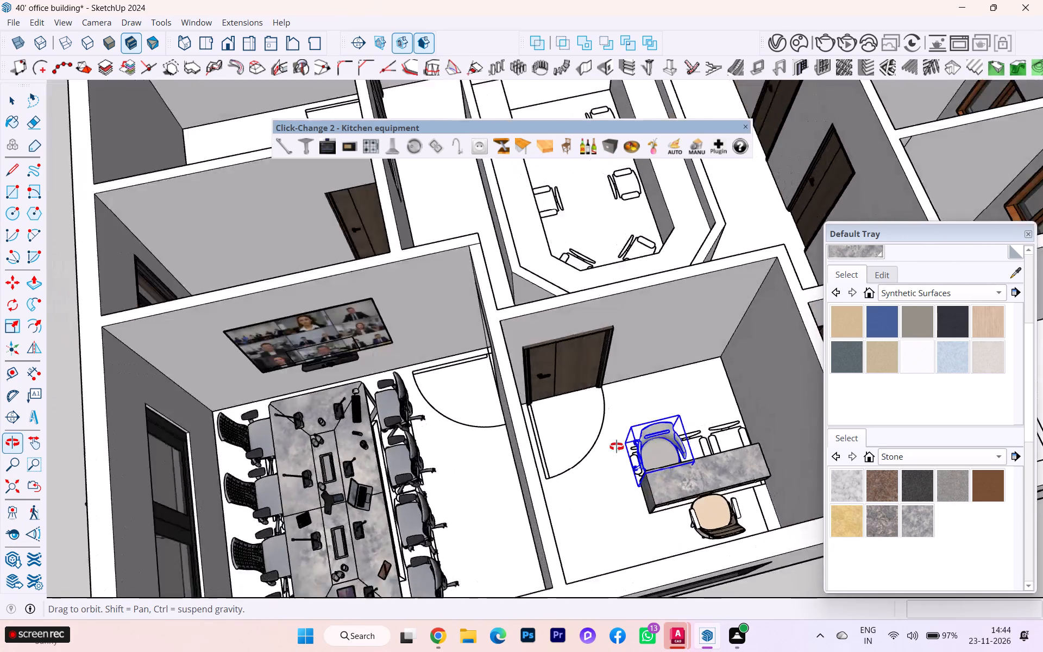
middle_click_drag(617, 447, 550, 400)
scroll(571, 407, "up", 1)
scroll(271, 30, "down", 2)
scroll(255, 36, "up", 2)
scroll(235, 161, "down", 6)
middle_click_drag(247, 235, 271, 253)
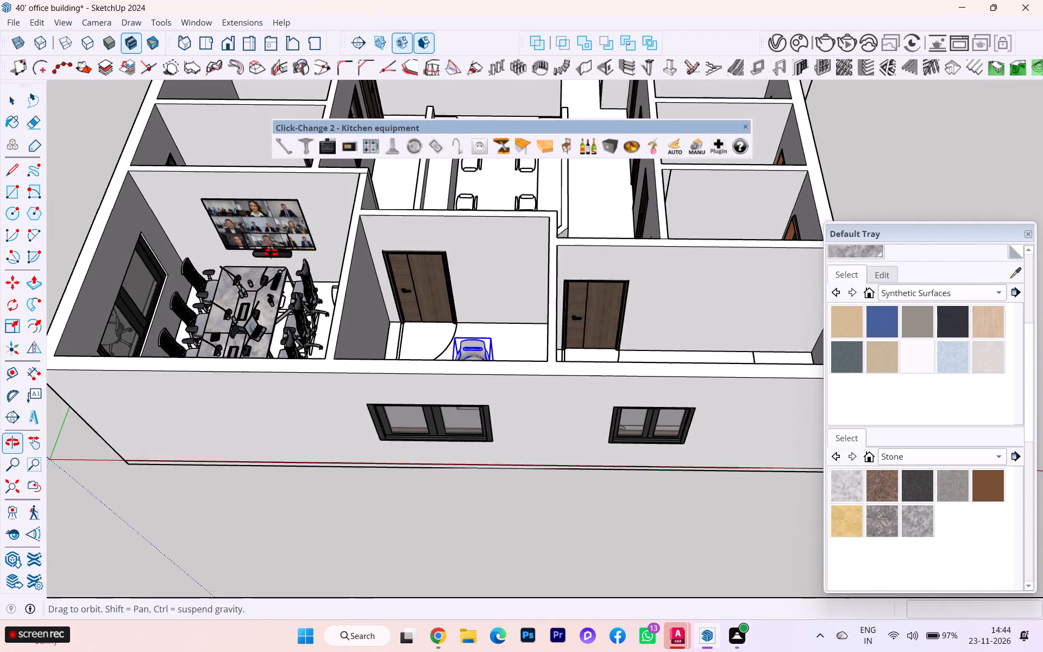
middle_click_drag(271, 253, 557, 256)
Copy the grey low-back chair about 1' 7 5/16" along the visitor side of the desk to the middle chair outline.
scroll(553, 354, "up", 2)
scroll(552, 356, "down", 2)
scroll(548, 360, "up", 9)
scroll(548, 445, "down", 1)
scroll(548, 445, "up", 2)
middle_click_drag(581, 438, 595, 437)
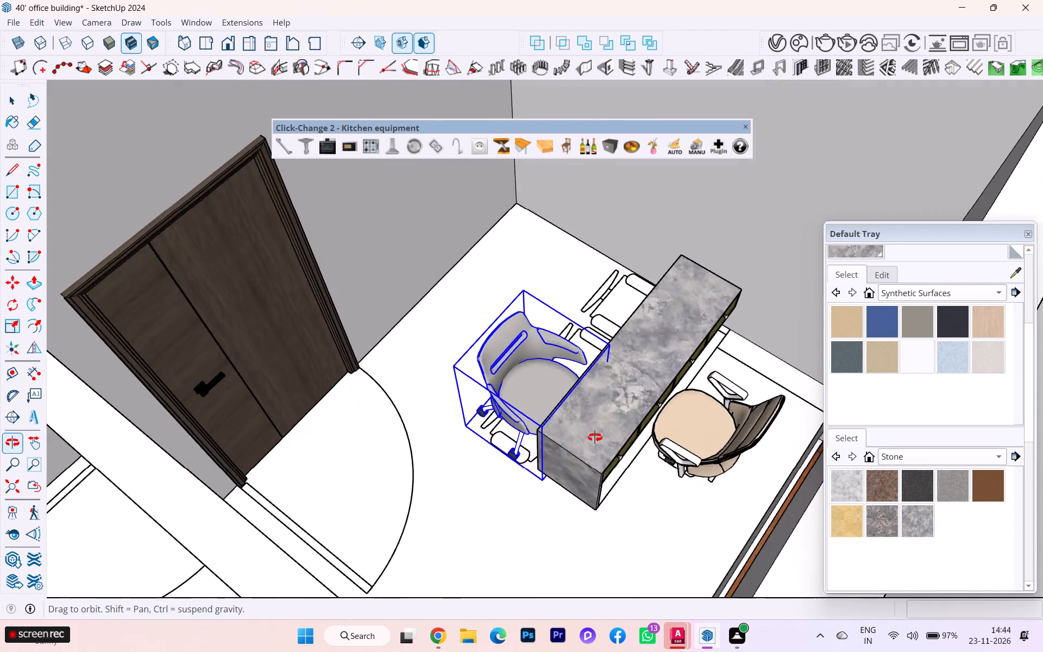
middle_click_drag(595, 437, 811, 431)
scroll(674, 413, "up", 2)
scroll(646, 422, "down", 1)
scroll(645, 423, "up", 5)
scroll(519, 415, "down", 2)
scroll(518, 415, "up", 5)
middle_click_drag(514, 415, 691, 430)
scroll(515, 415, "down", 1)
left_click(16, 293)
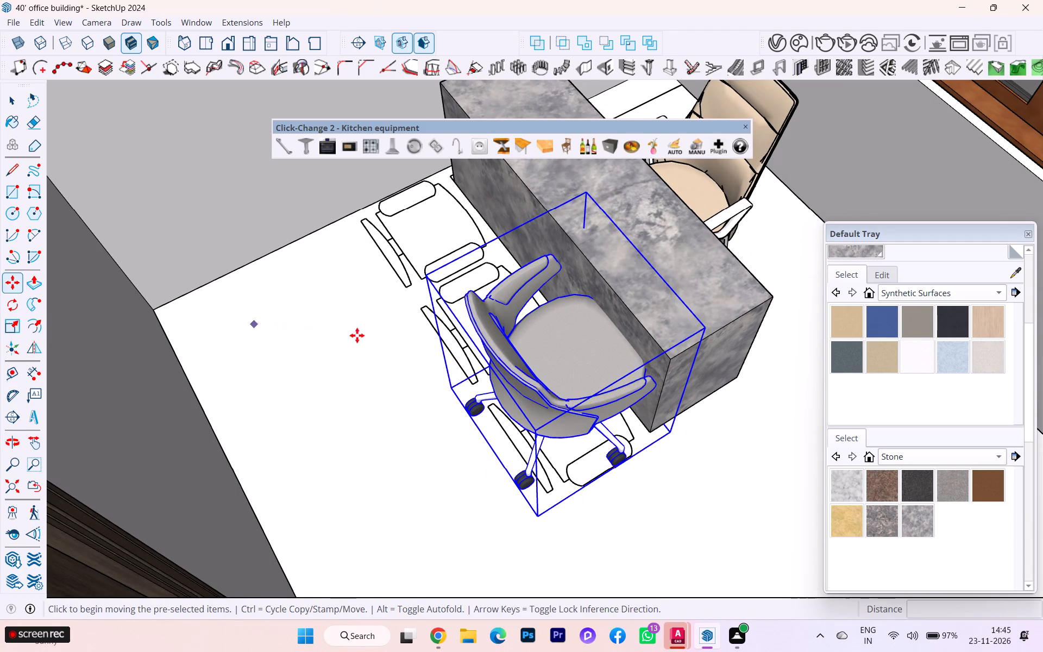
left_click(494, 354)
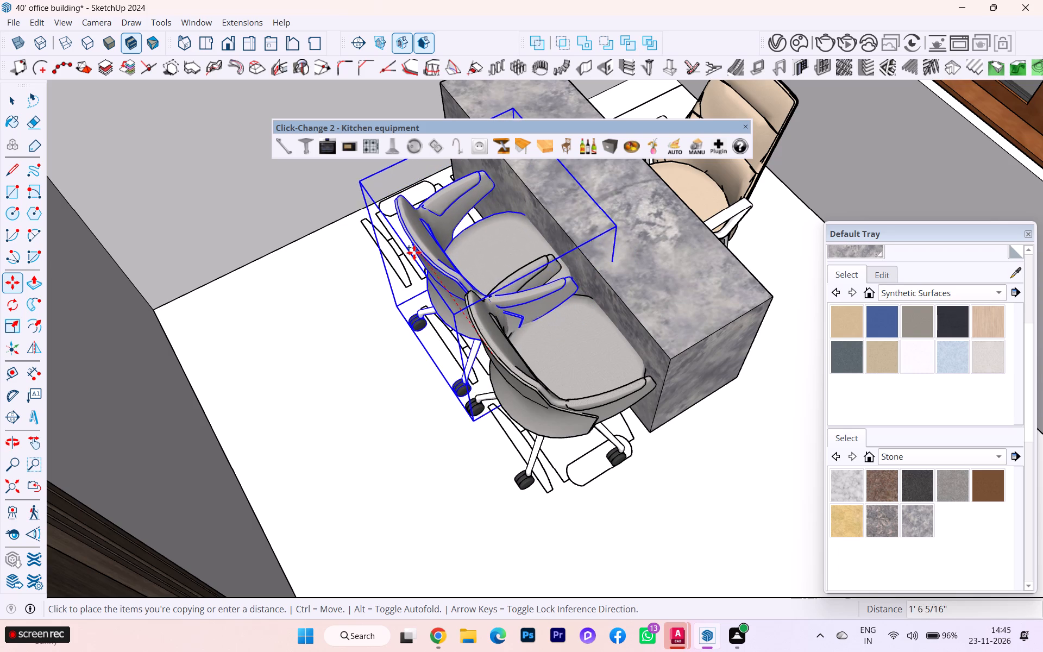
left_click(410, 248)
left_click(410, 248)
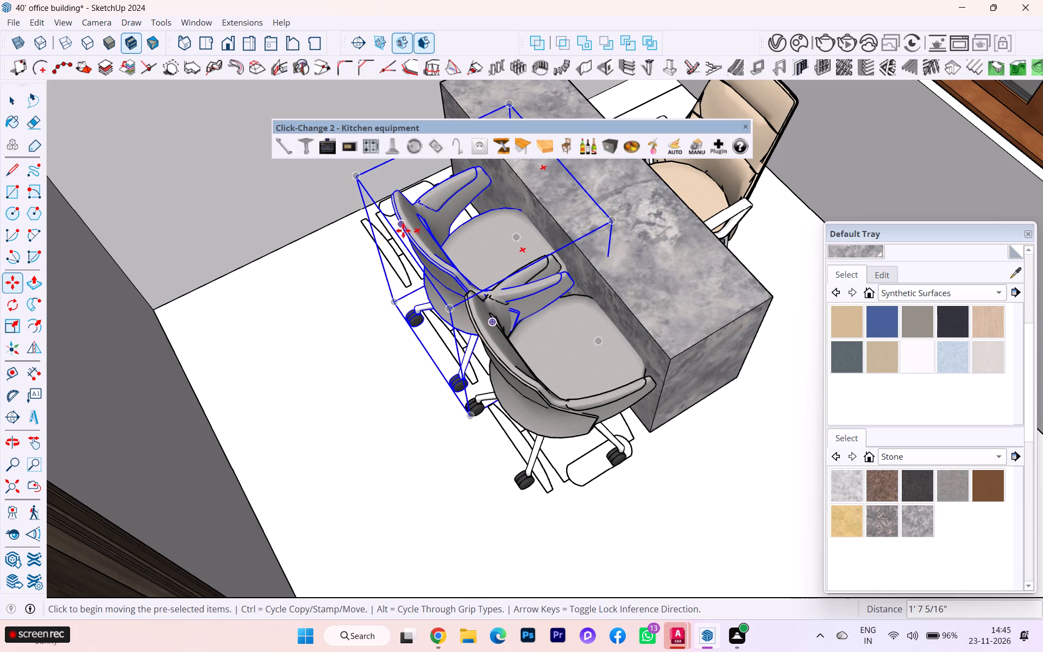
Copy the grey low-back chair about 1' 11 15/16" along the desk's visitor side to the third chair outline.
left_click(403, 231)
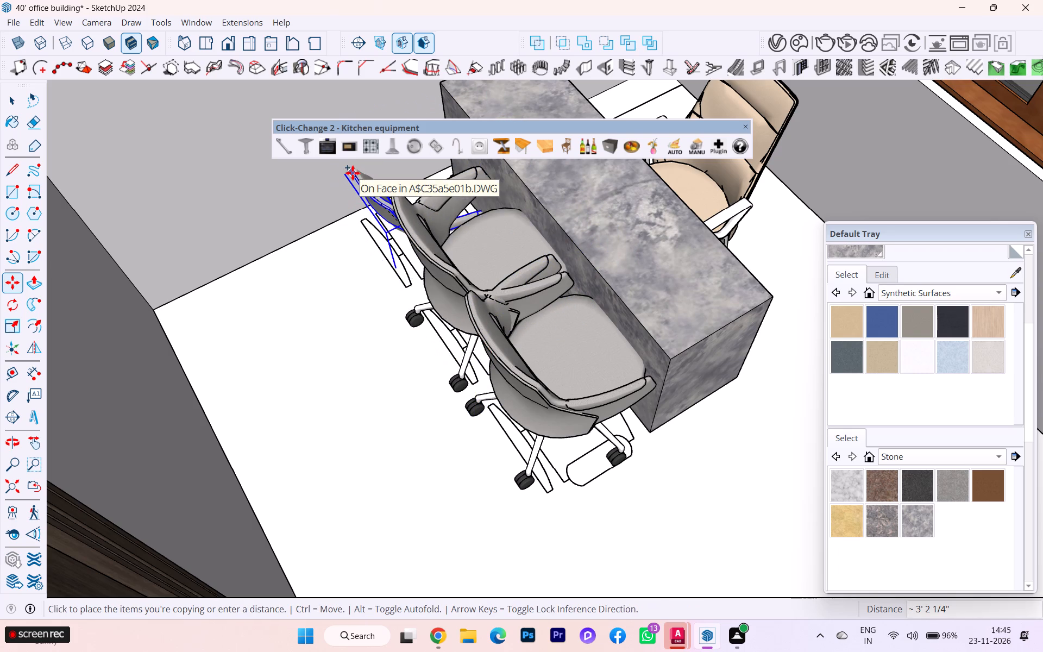
scroll(361, 220, "down", 1)
middle_click_drag(363, 227, 682, 292)
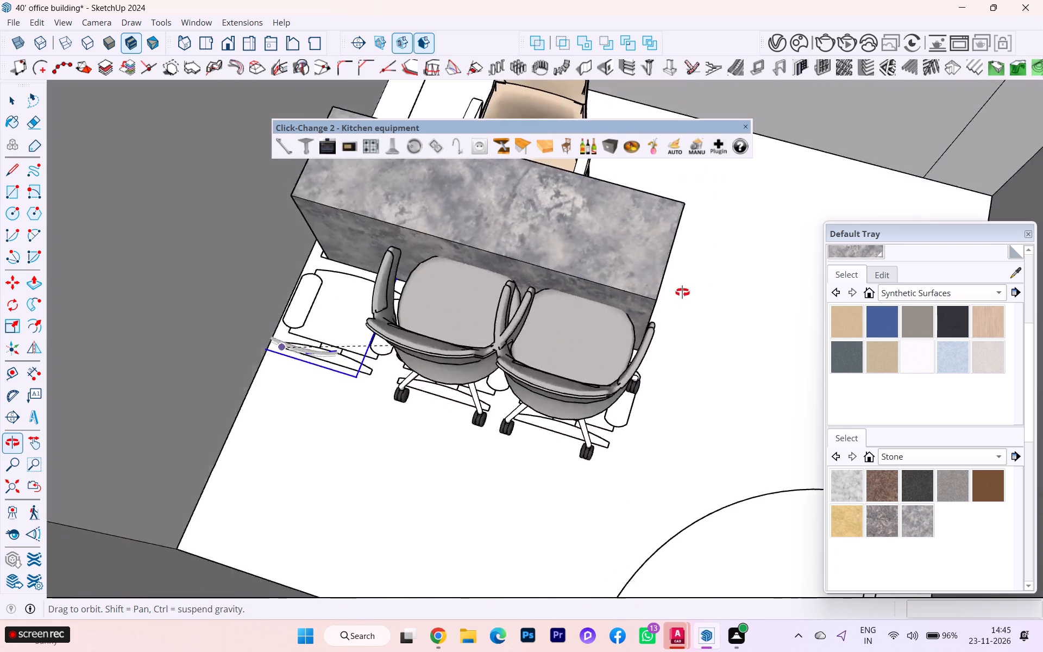
middle_click_drag(682, 292, 709, 285)
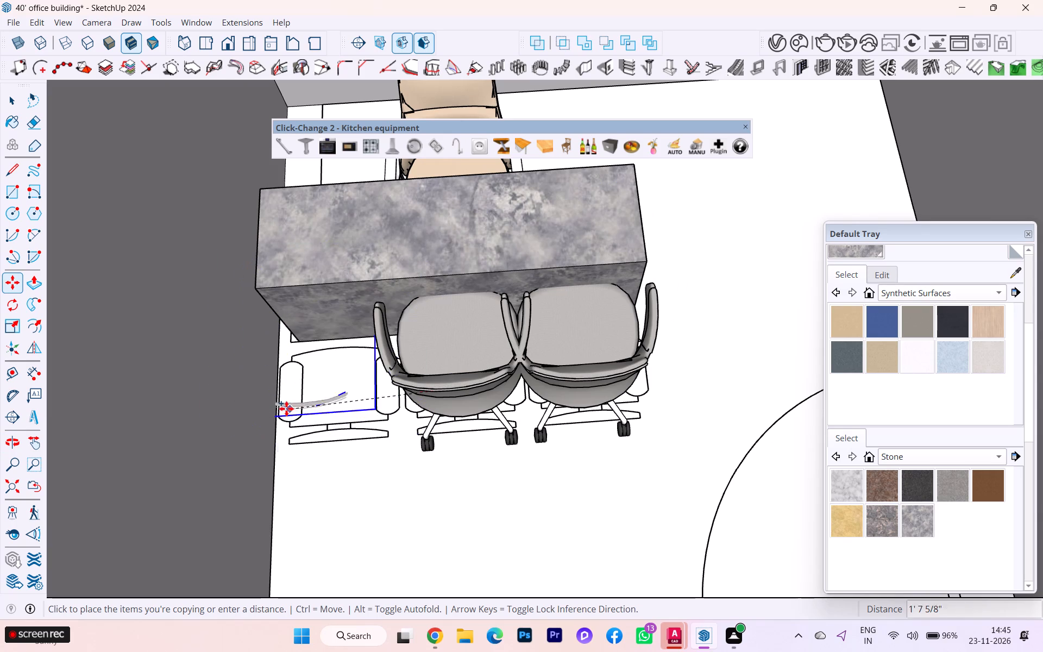
key("Right")
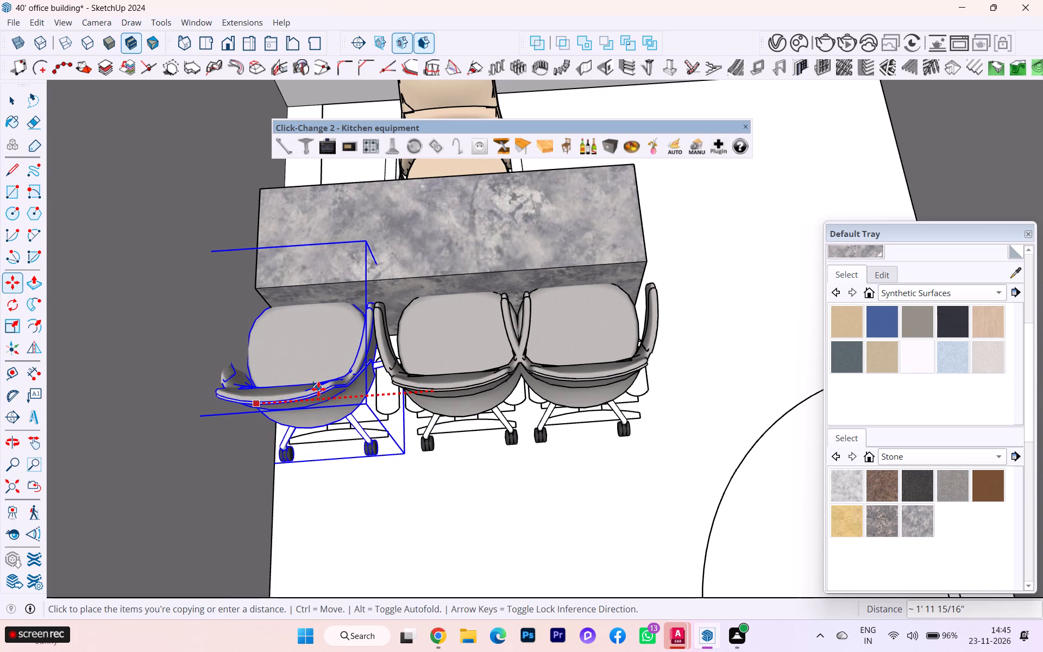
left_click(318, 389)
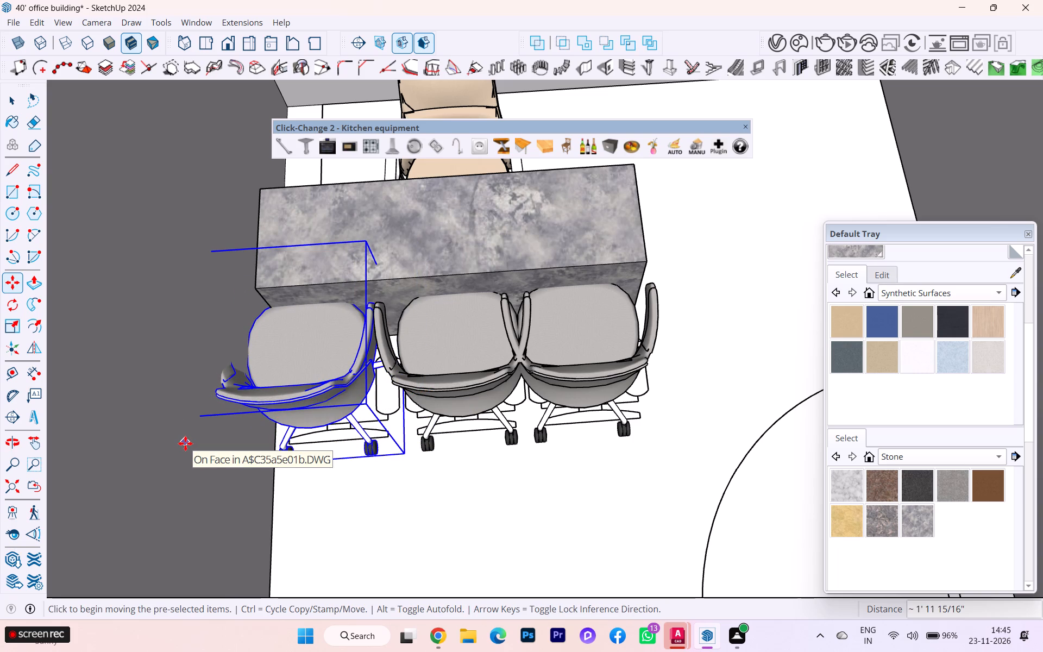
Scale the newly copied grey chair to about 0.89 along the red axis to narrow it within its outline.
key("s")
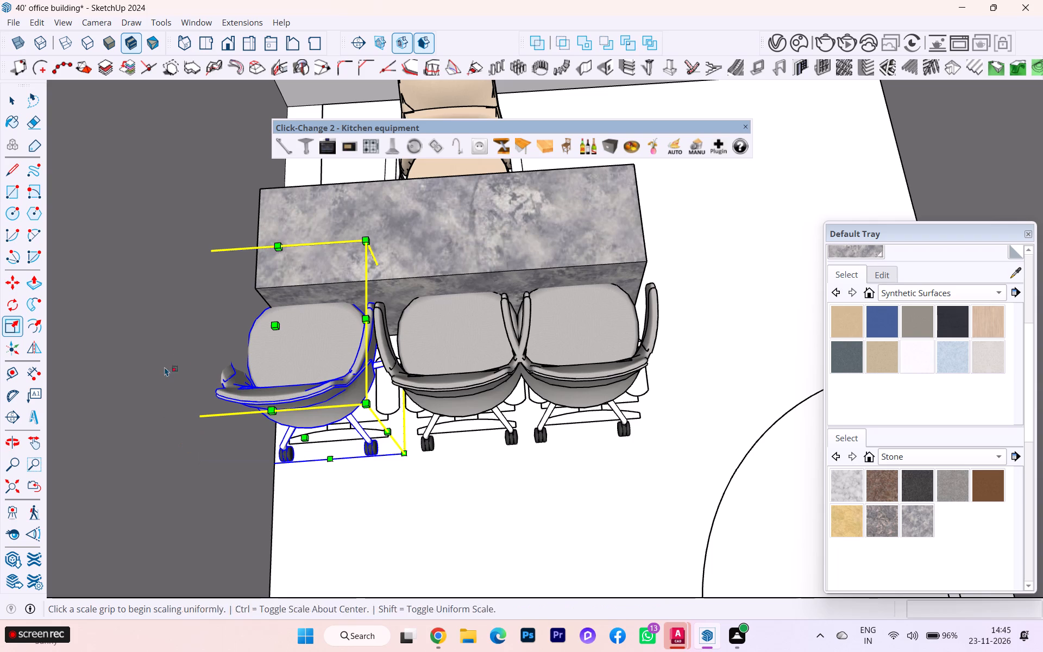
middle_click_drag(380, 347, 398, 338)
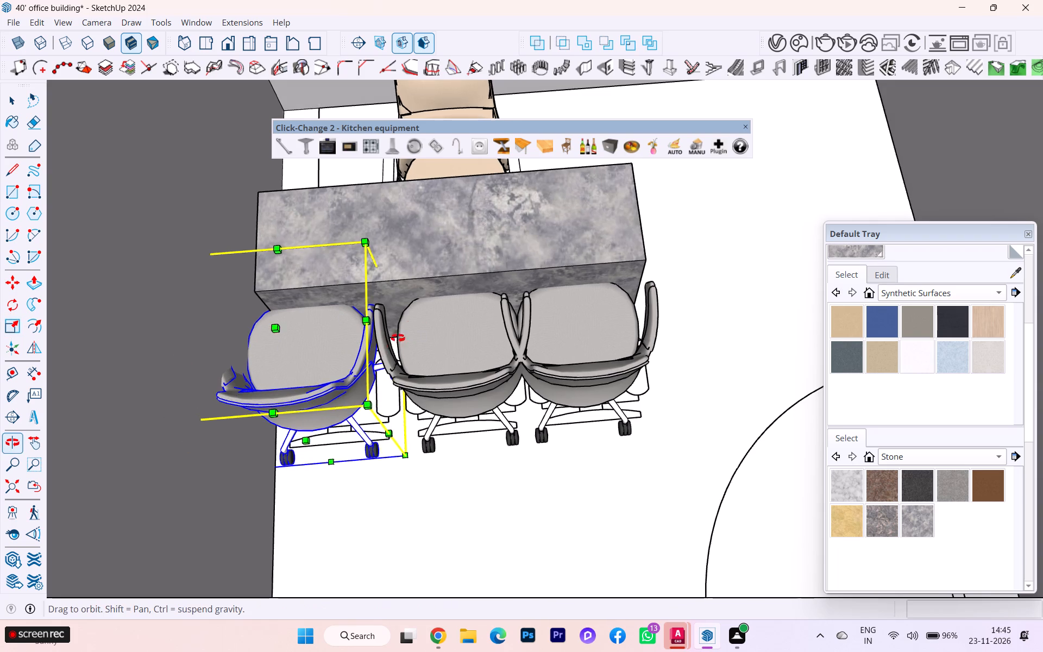
middle_click_drag(398, 338, 462, 284)
middle_click_drag(463, 286, 520, 493)
scroll(555, 544, "down", 3)
scroll(454, 496, "down", 1)
scroll(453, 496, "up", 1)
scroll(450, 494, "down", 1)
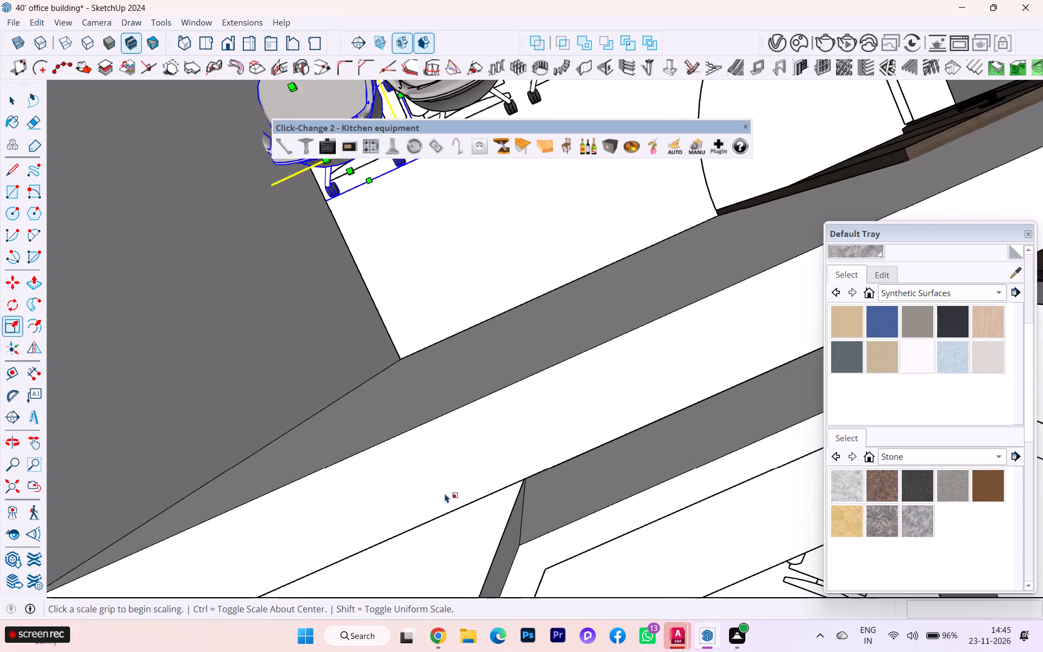
scroll(445, 493, "down", 5)
middle_click_drag(426, 502, 491, 346)
scroll(420, 369, "down", 1)
scroll(416, 369, "up", 4)
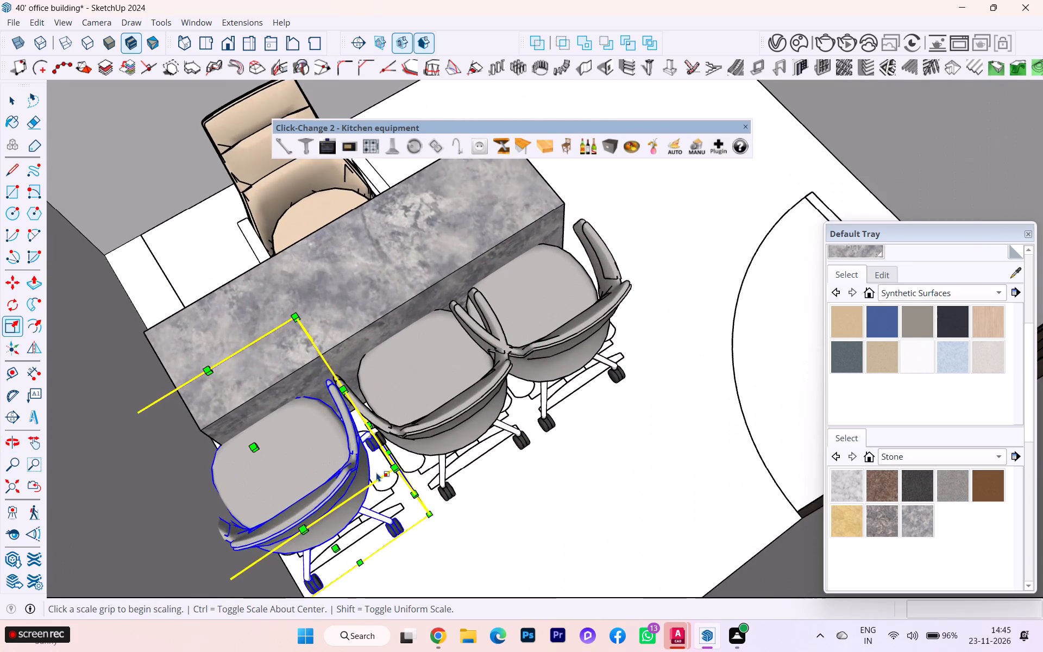
scroll(376, 472, "up", 2)
scroll(376, 472, "down", 7)
scroll(375, 472, "up", 3)
scroll(377, 416, "up", 1)
scroll(377, 416, "down", 1)
scroll(377, 416, "up", 3)
scroll(350, 434, "down", 3)
scroll(350, 434, "up", 6)
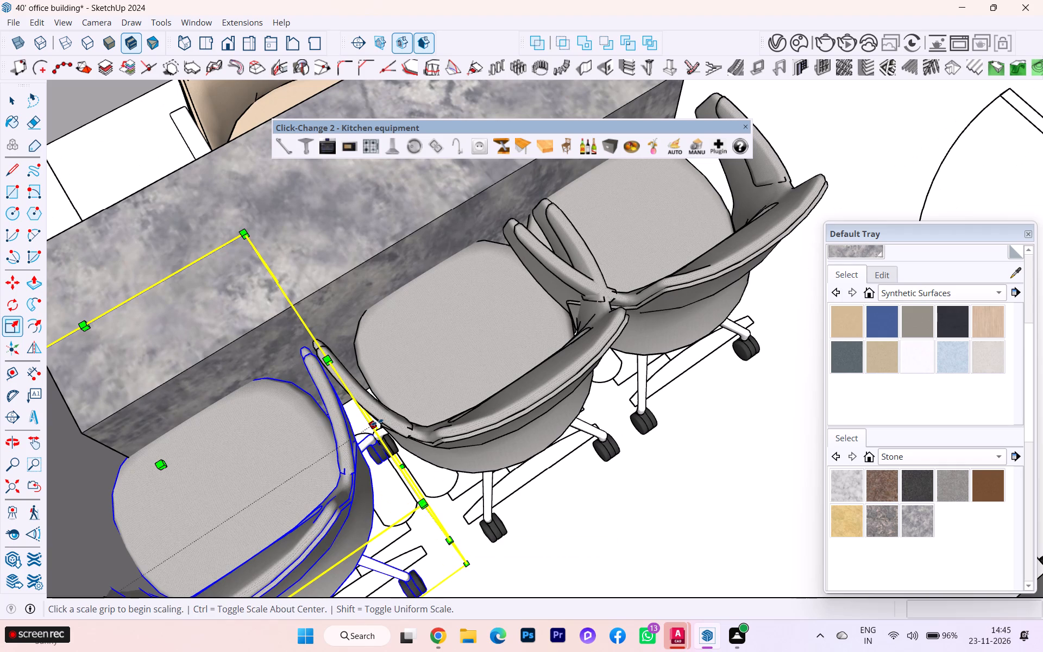
left_click(377, 422)
left_click(342, 440)
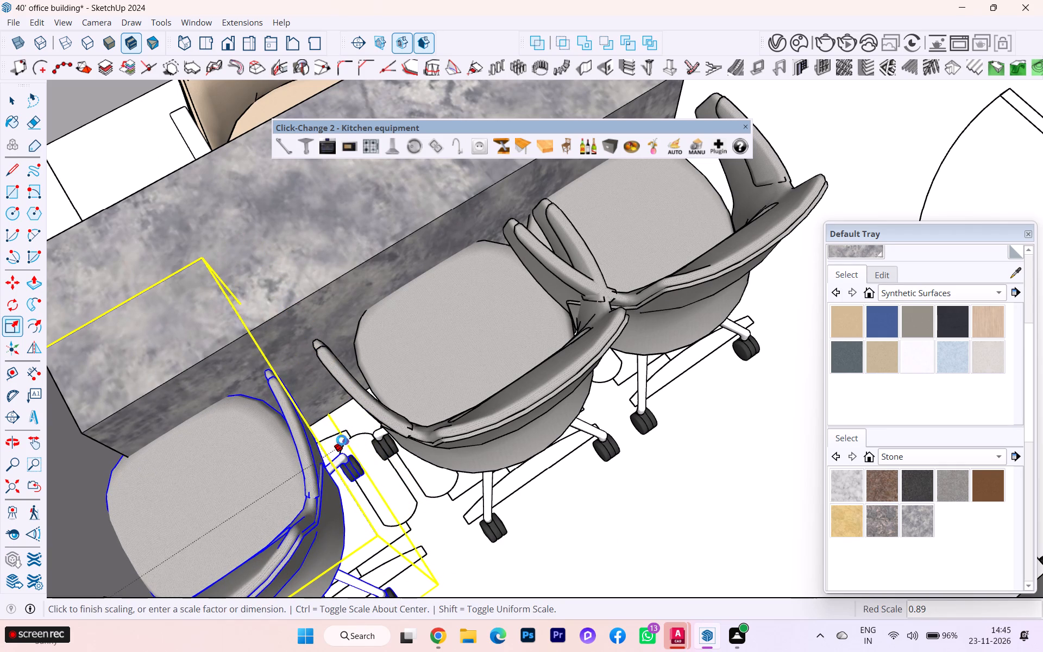
Scale the narrowed grey chair to about 0.74 along the blue axis to reduce its height.
scroll(224, 419, "down", 1)
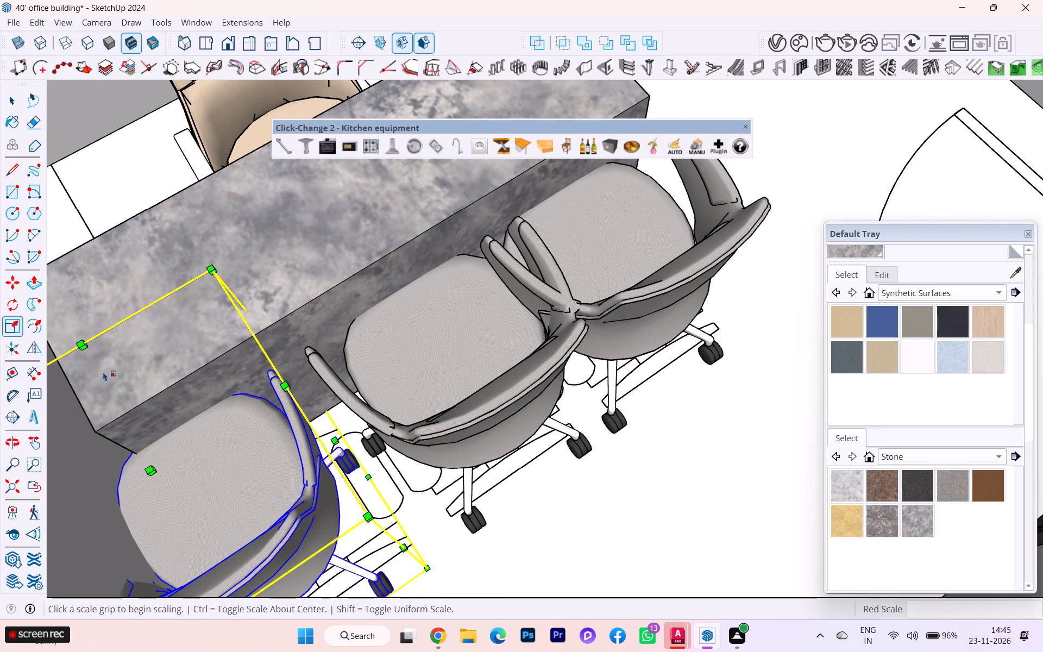
left_click(150, 467)
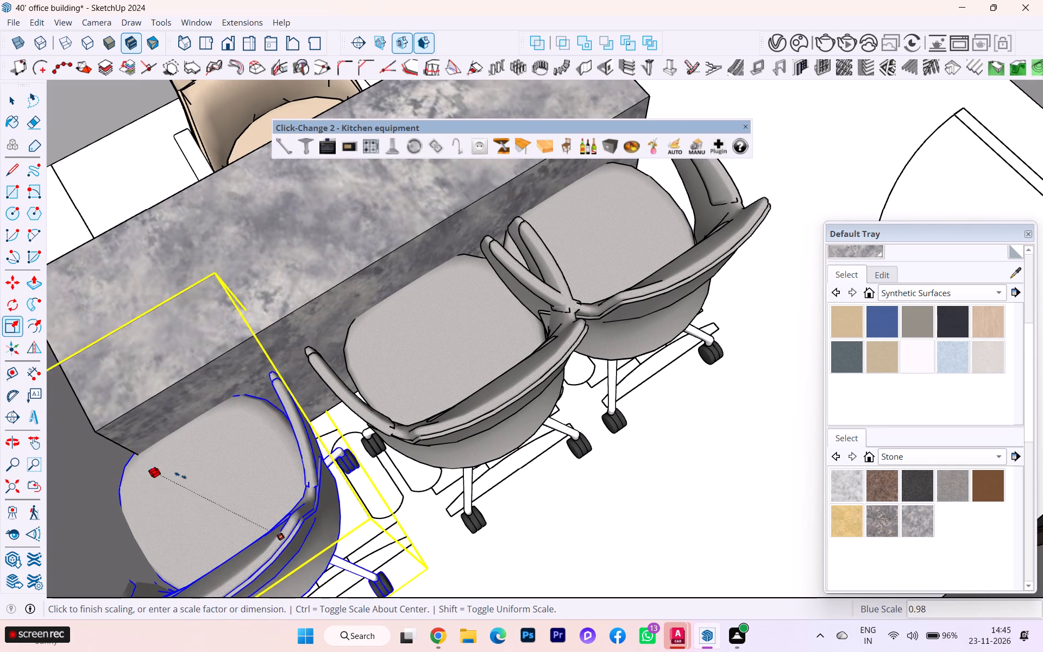
left_click(206, 460)
Examine the resized chair beside the other two grey chairs from the front and from the end of the desk.
scroll(259, 392, "down", 3)
middle_click_drag(262, 396, 31, 374)
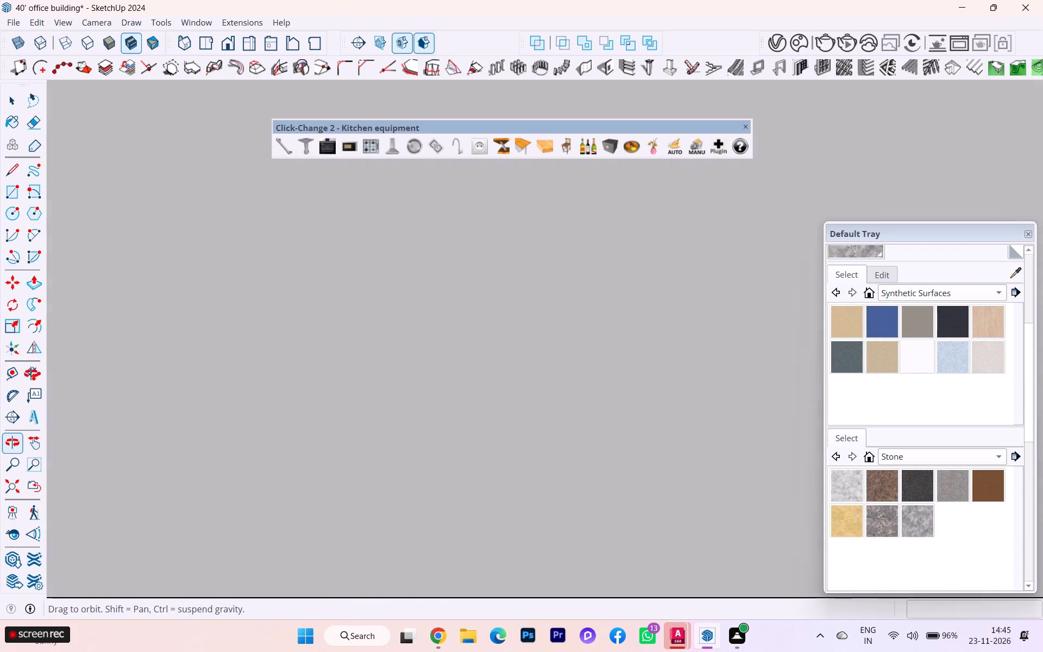
middle_click_drag(31, 374, 65, 411)
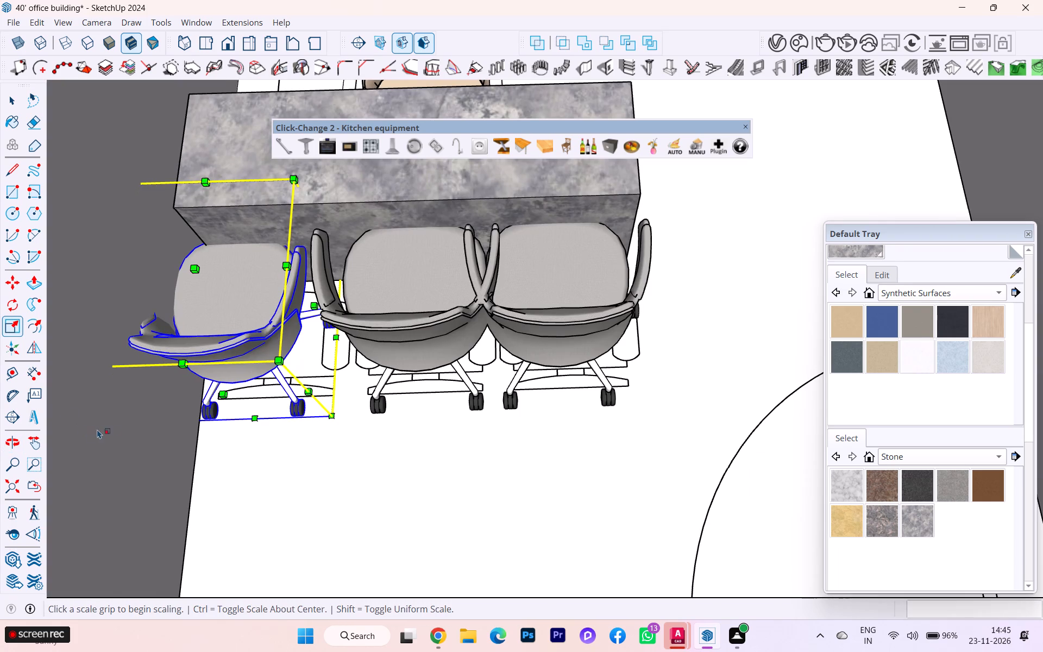
scroll(252, 439, "down", 1)
middle_click_drag(248, 440, 164, 416)
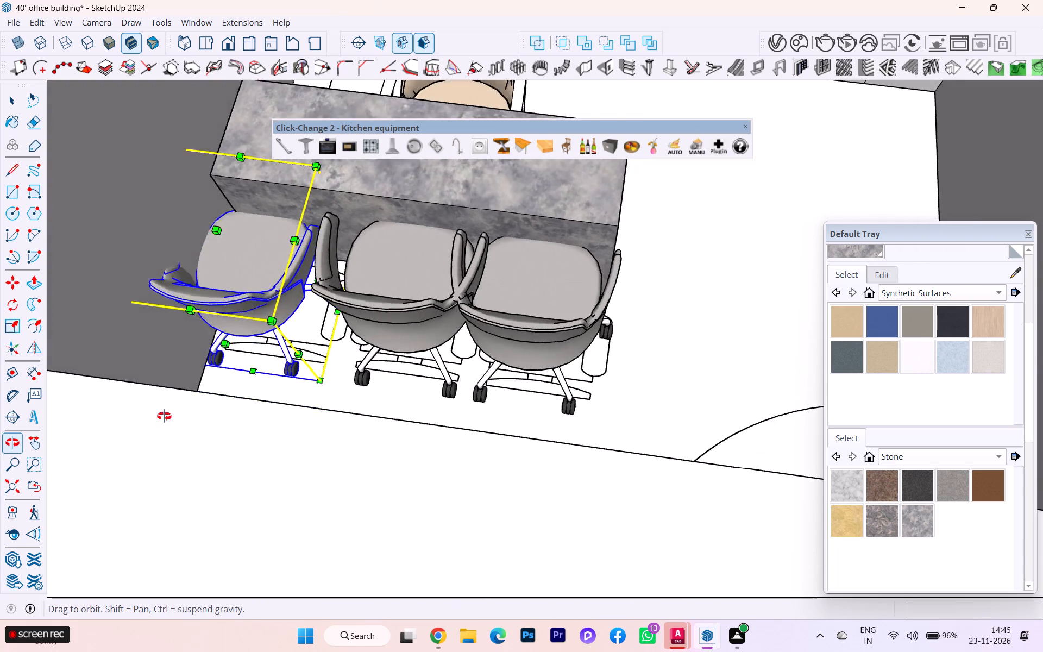
middle_click_drag(164, 416, 0, 444)
scroll(330, 389, "down", 2)
scroll(379, 403, "up", 2)
scroll(384, 404, "down", 3)
middle_click_drag(465, 417, 197, 364)
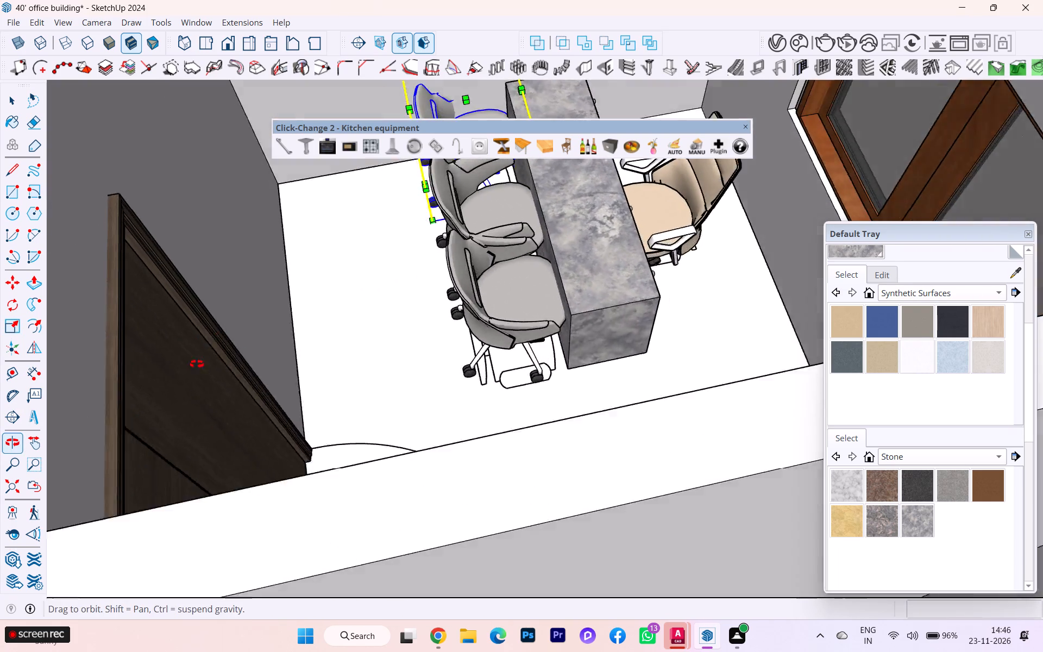
middle_click_drag(197, 364, 195, 364)
left_click(27, 441)
scroll(490, 226, "up", 3)
scroll(490, 226, "down", 1)
scroll(493, 235, "up", 4)
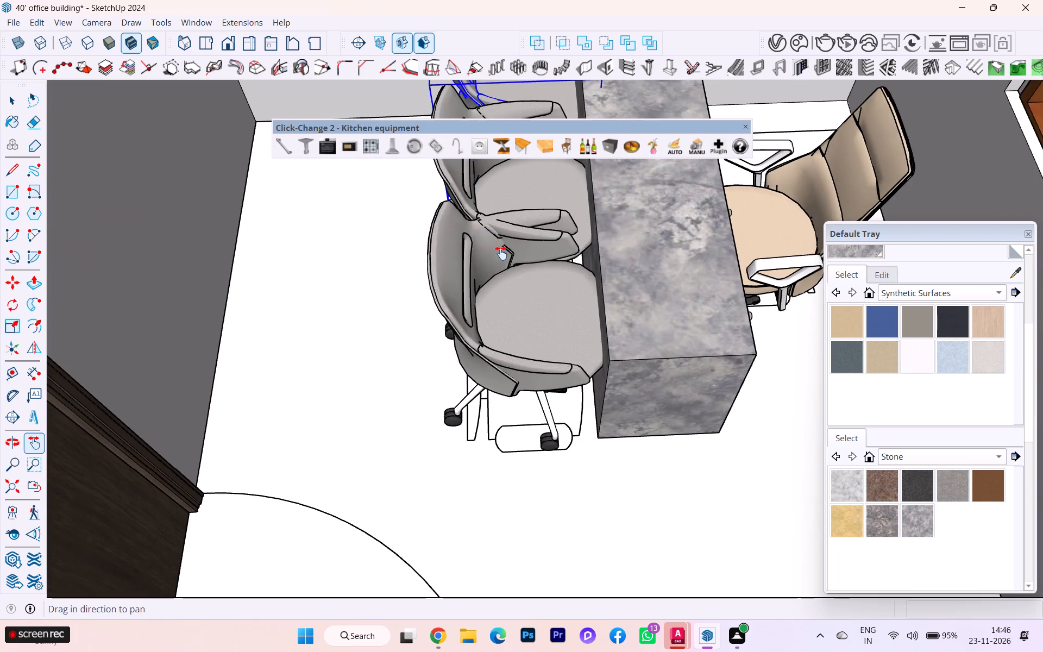
scroll(416, 349, "down", 2)
scroll(610, 312, "up", 5)
scroll(604, 315, "down", 2)
scroll(594, 317, "up", 1)
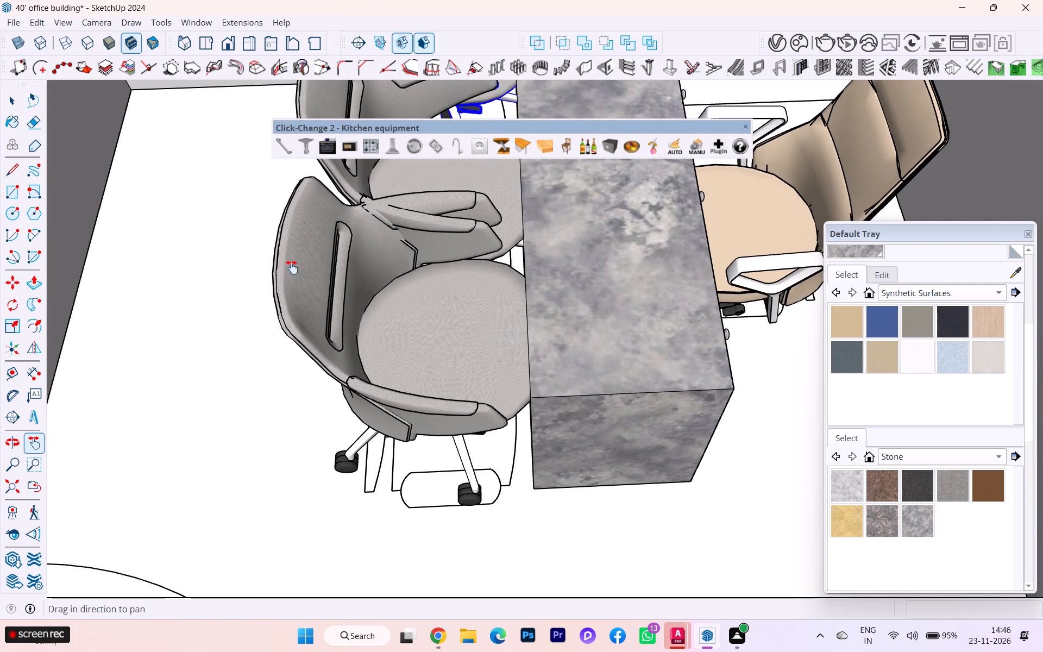
Delete the two unscaled grey chairs at the end and middle outlines on the desk's visitor side.
left_click(19, 106)
left_click(453, 343)
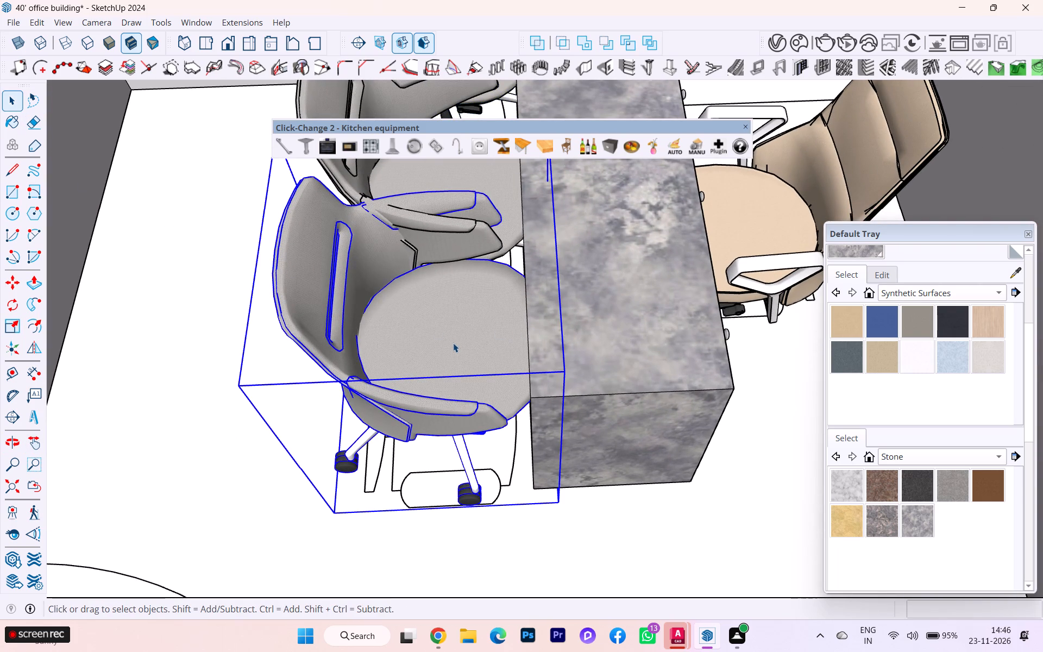
key("Delete")
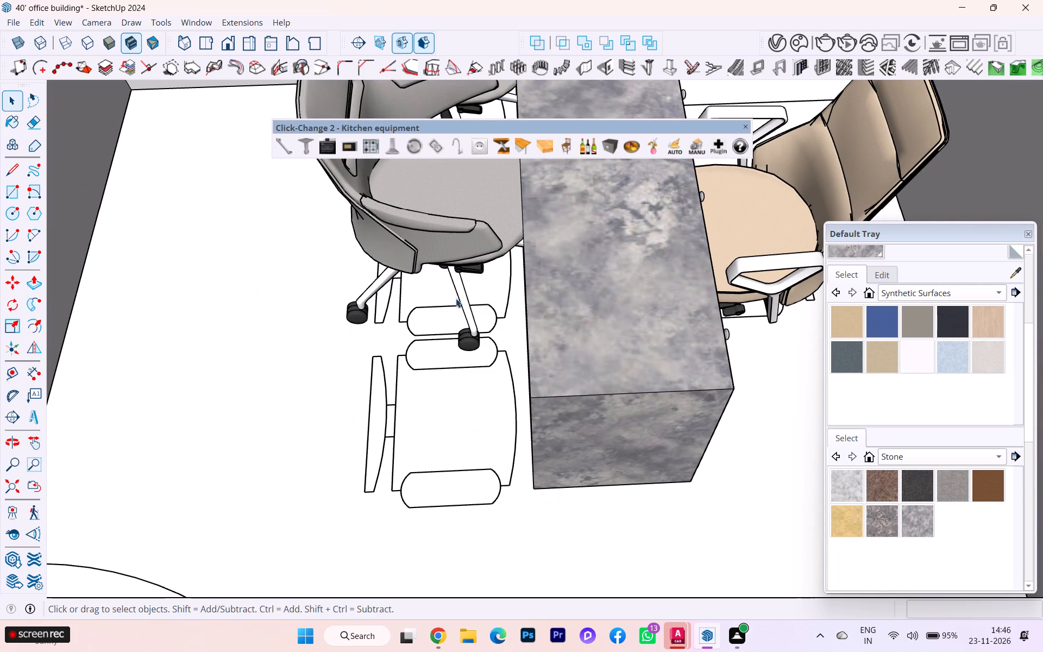
left_click(429, 241)
key("Delete")
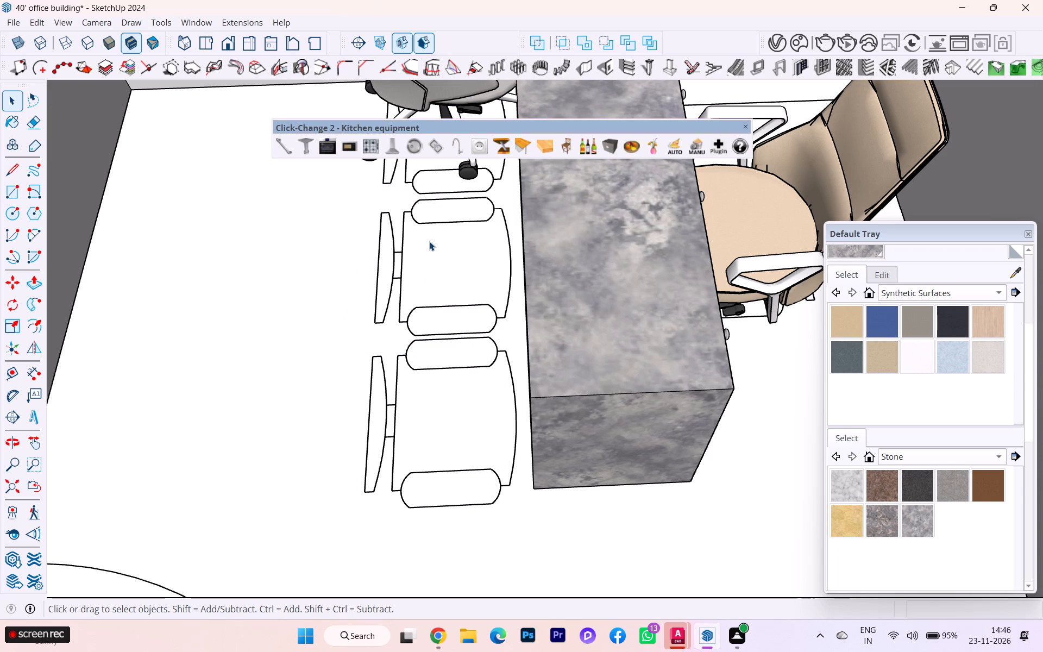
Reposition the remaining grey chair near its outline at the desk's far end, finishing with a 4 1/4" shift away from the desk.
scroll(424, 232, "down", 6)
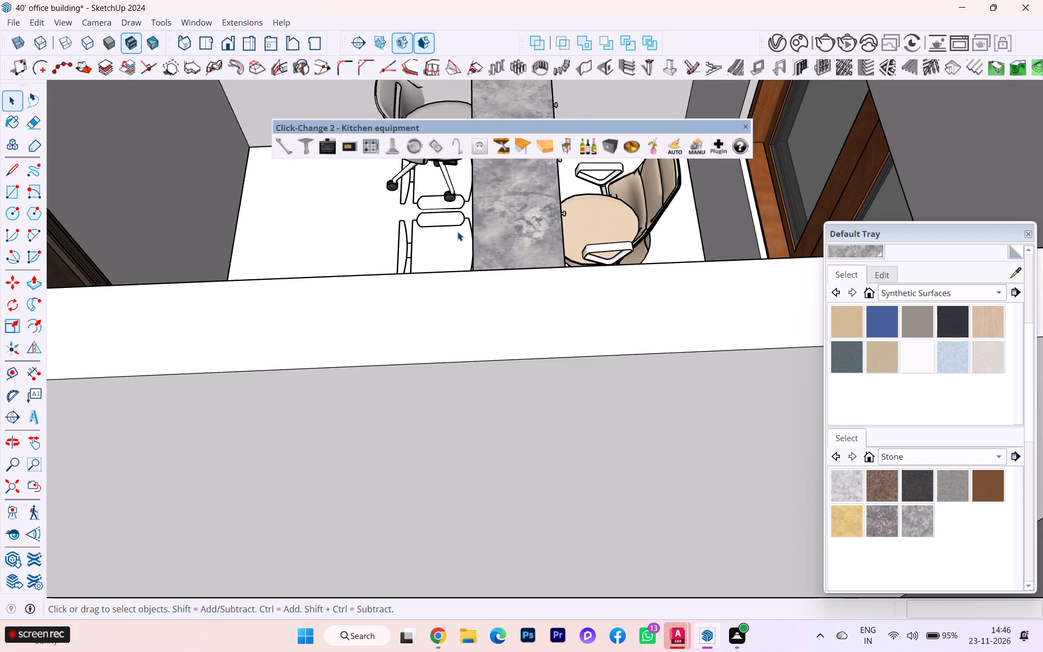
middle_click_drag(476, 244, 738, 239)
scroll(376, 232, "up", 3)
left_click(287, 233)
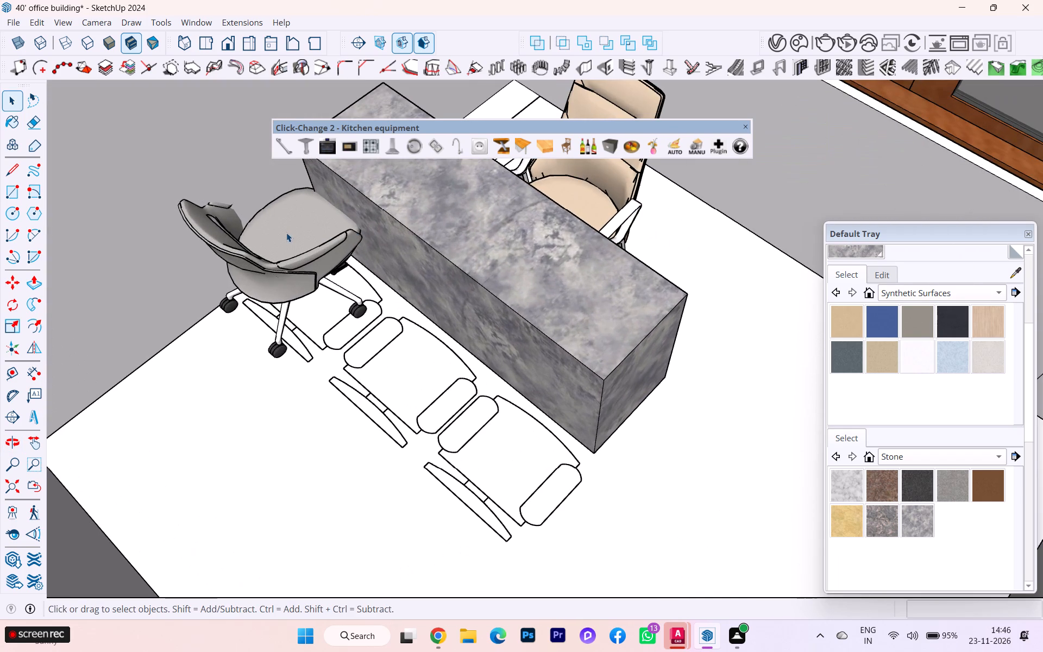
left_click(12, 287)
left_click(267, 288)
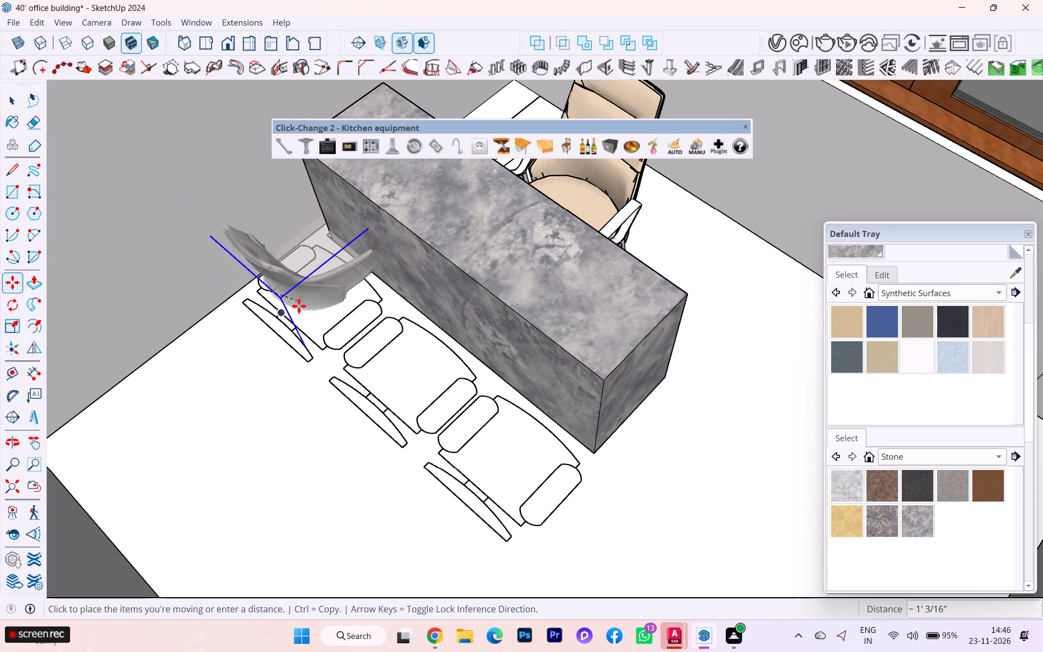
left_click(291, 311)
scroll(344, 336, "down", 1)
middle_click_drag(330, 341, 246, 346)
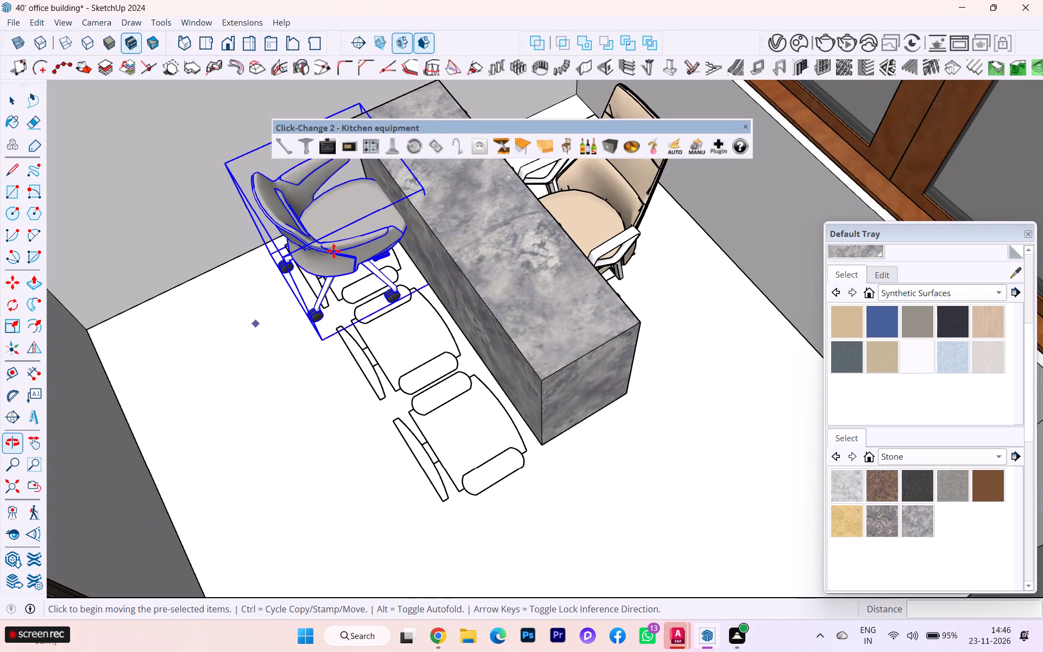
left_click(365, 249)
left_click(347, 258)
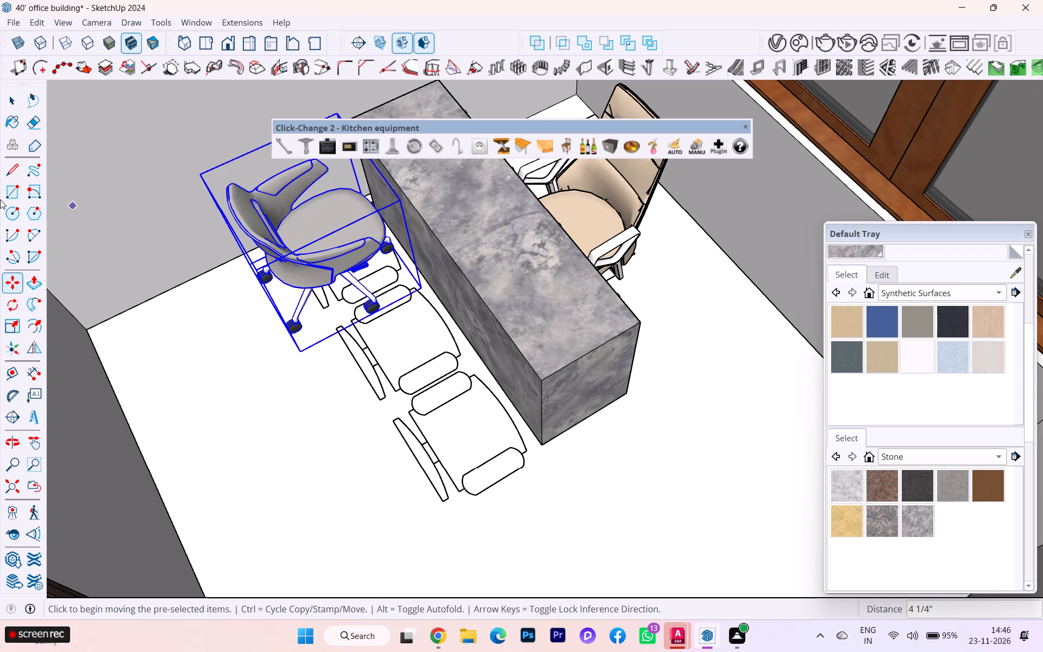
Scale the remaining grey chair uniformly to 0.89, plus about 0.99 along the green axis.
left_click(20, 325)
scroll(419, 224, "up", 1)
left_click(420, 298)
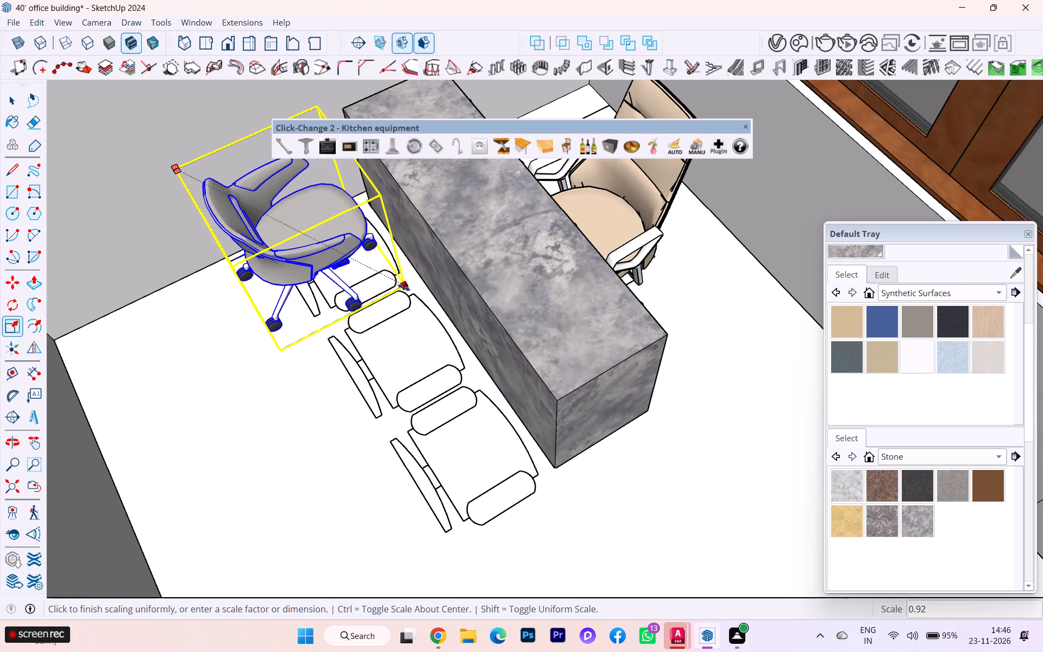
left_click(399, 282)
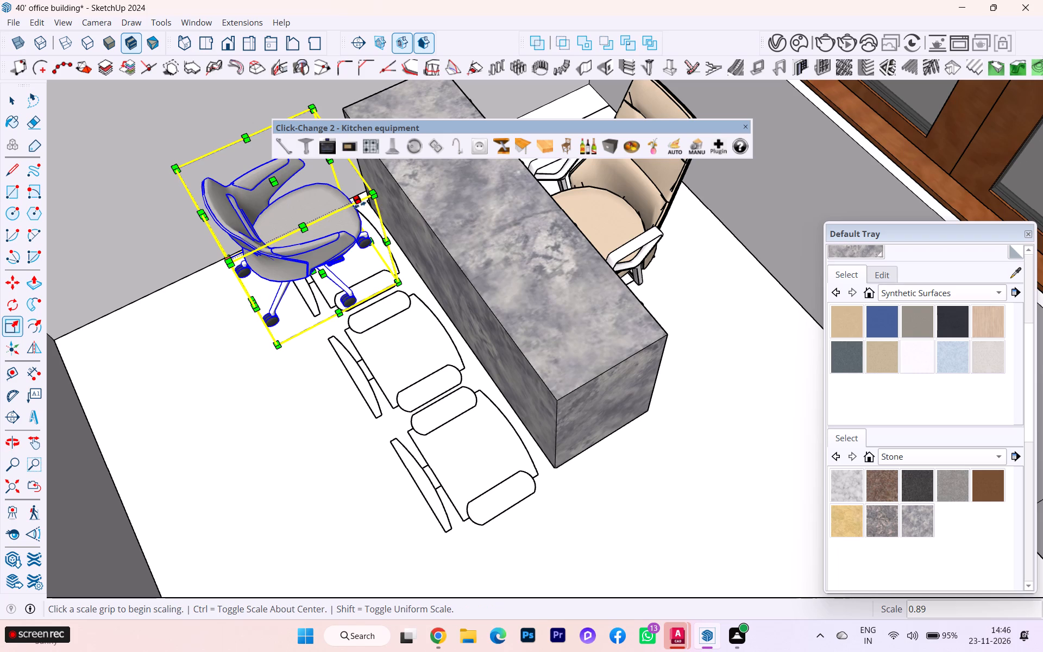
left_click(357, 204)
left_click(341, 209)
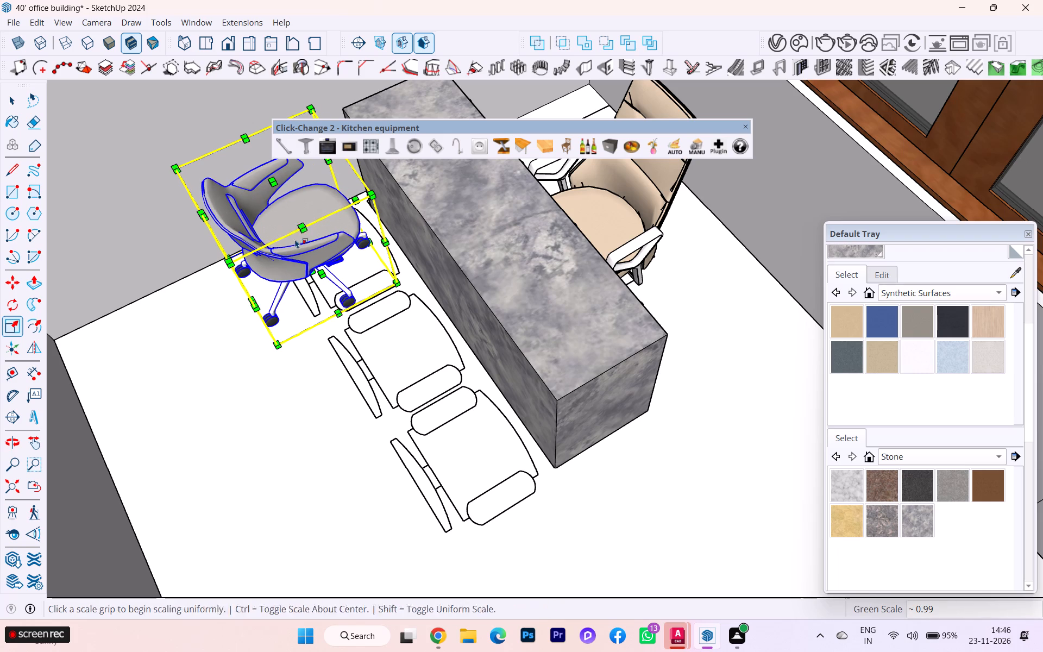
Move the resized grey chair 5 7/16" along the green axis toward the desk, over its outline.
left_click(12, 278)
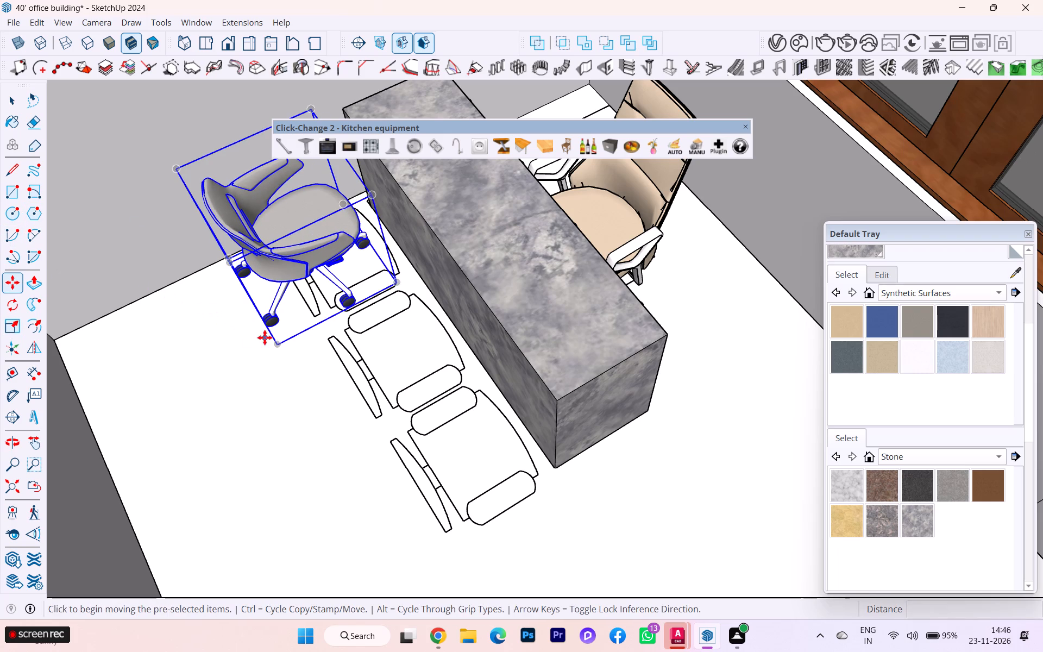
left_click(275, 342)
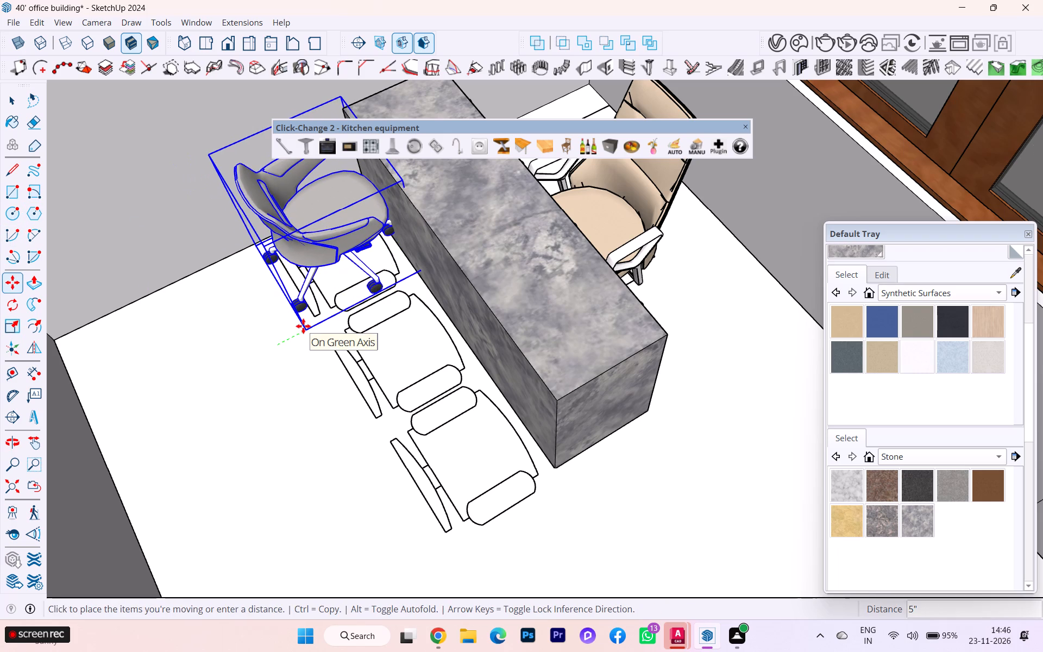
left_click(308, 328)
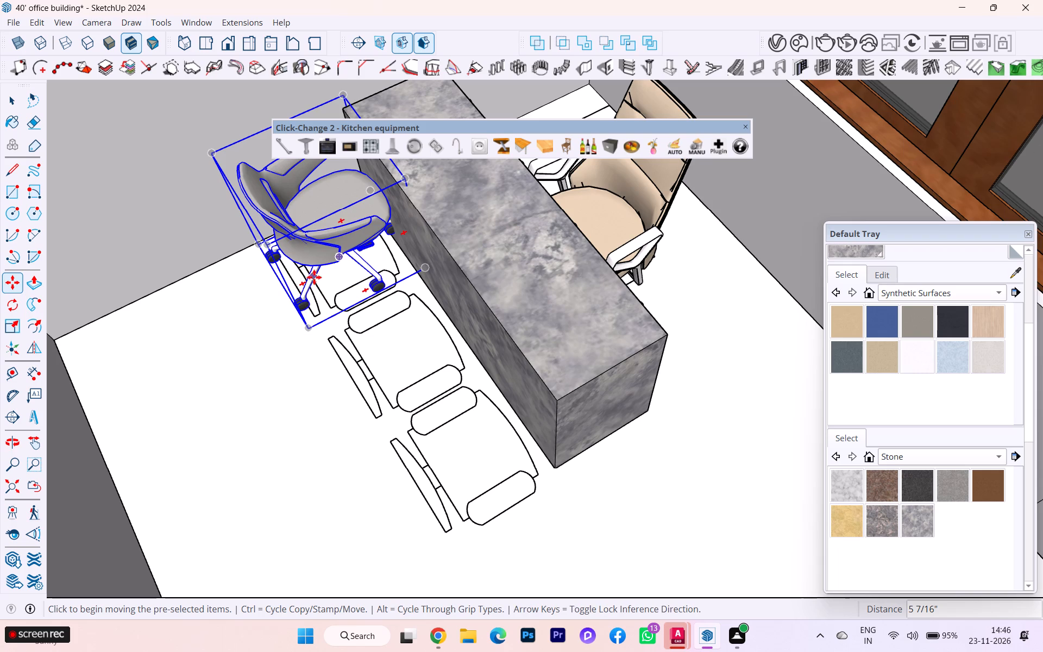
left_click(304, 306)
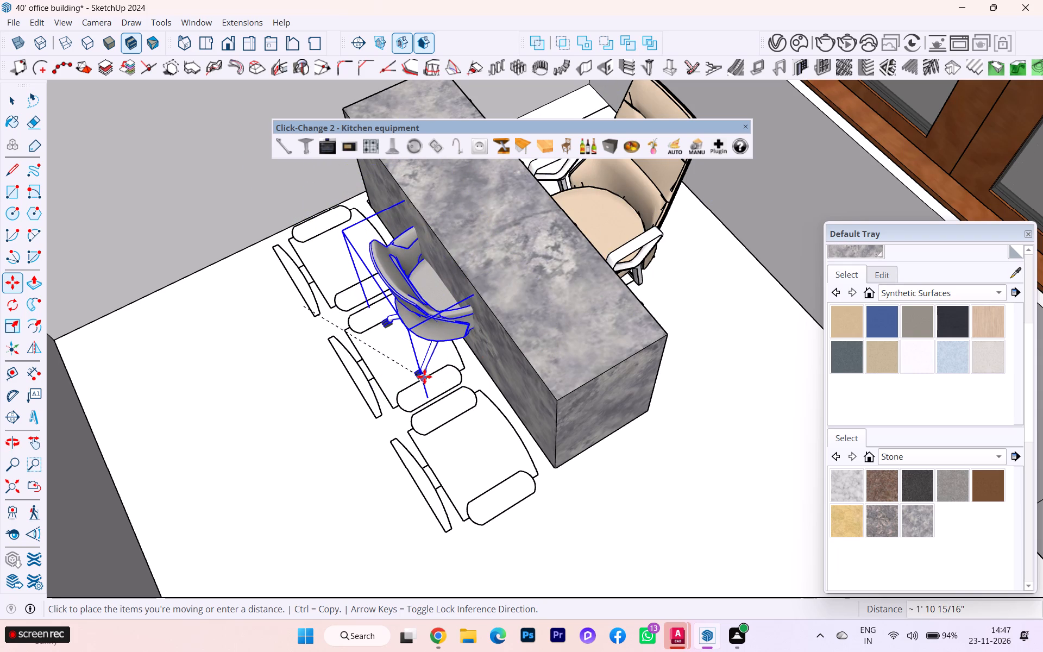
key("Escape")
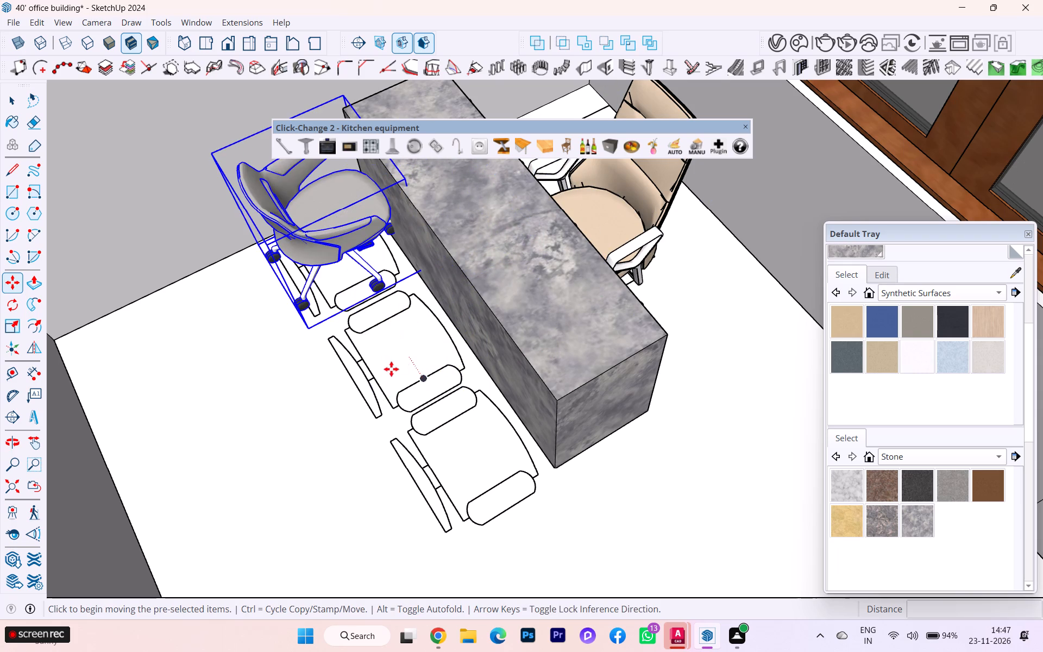
Copy the resized grey chair along the red axis onto the middle outline, about 1' 8 1/4" away, and the last outline, about 1' 7 7/16" further.
scroll(326, 315, "up", 1)
left_click(298, 302)
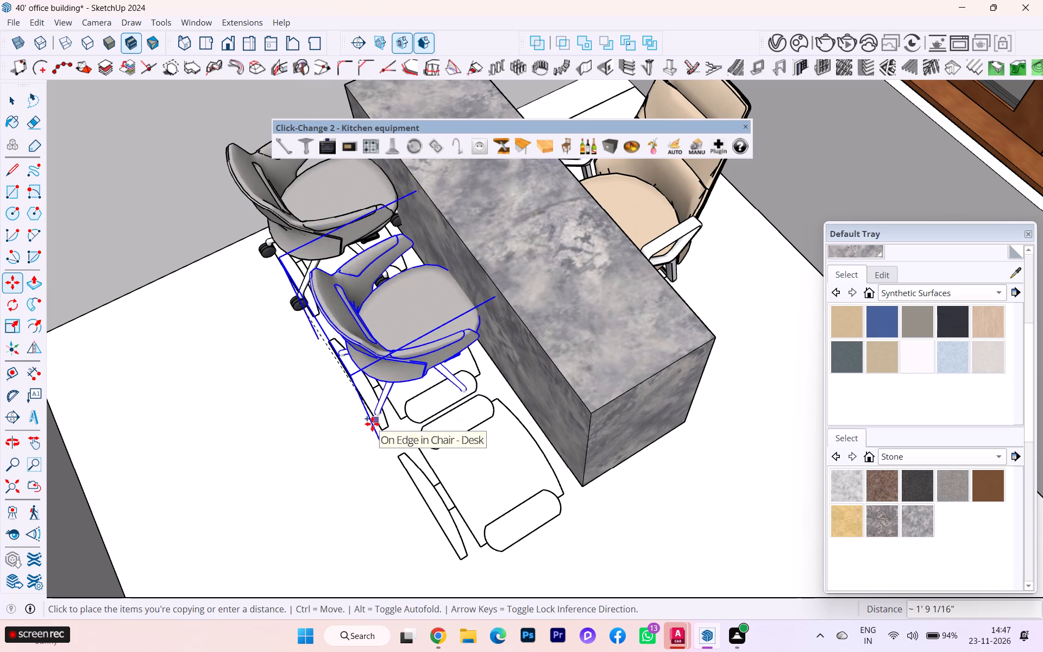
key("Right")
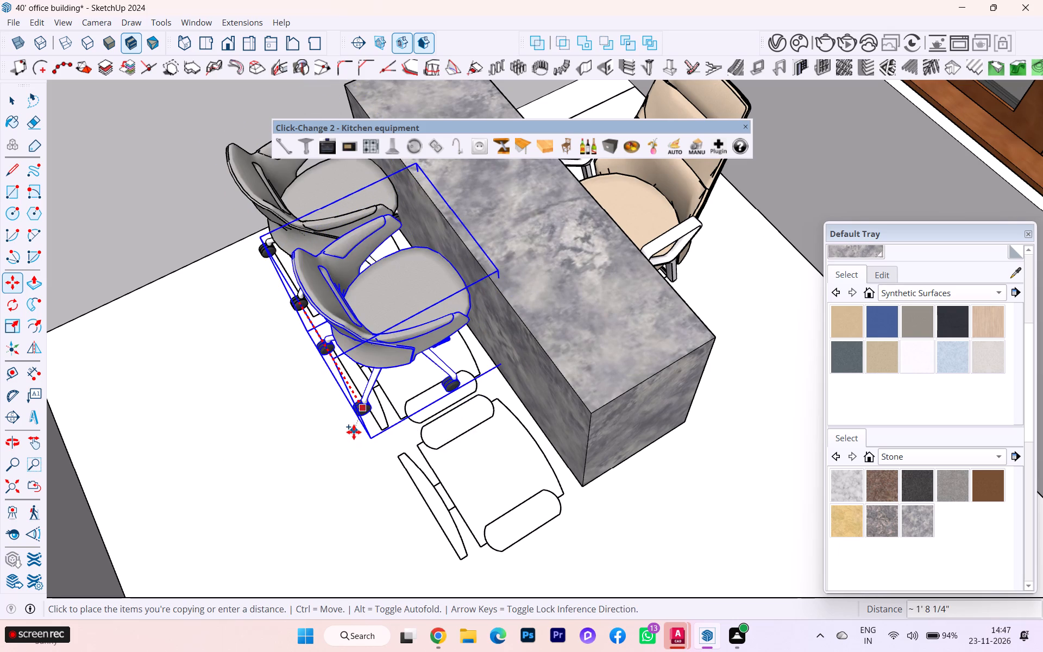
left_click(355, 430)
left_click(357, 393)
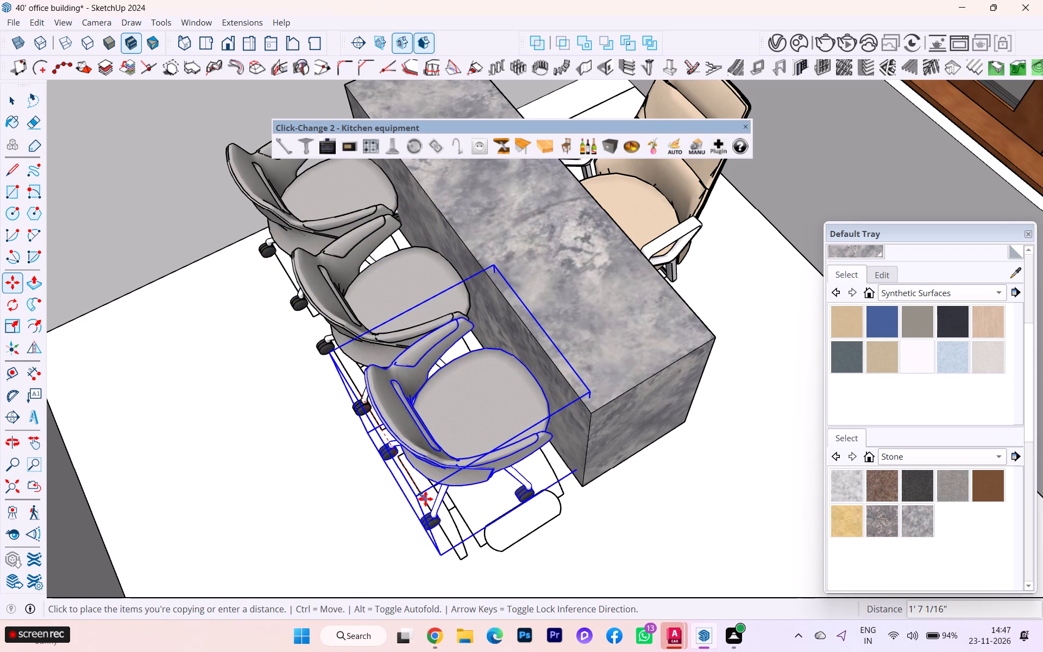
key("Right")
left_click(433, 498)
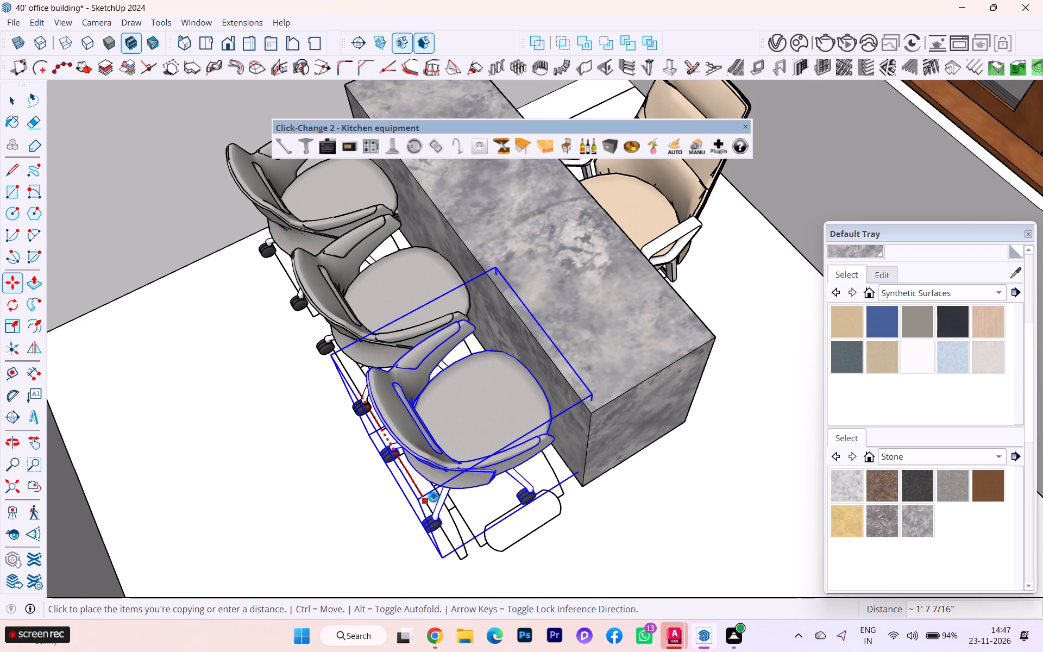
Examine from several angles how the three grey chairs sit on their outlines along the stone desk.
scroll(364, 371, "down", 1)
middle_click_drag(366, 368, 630, 396)
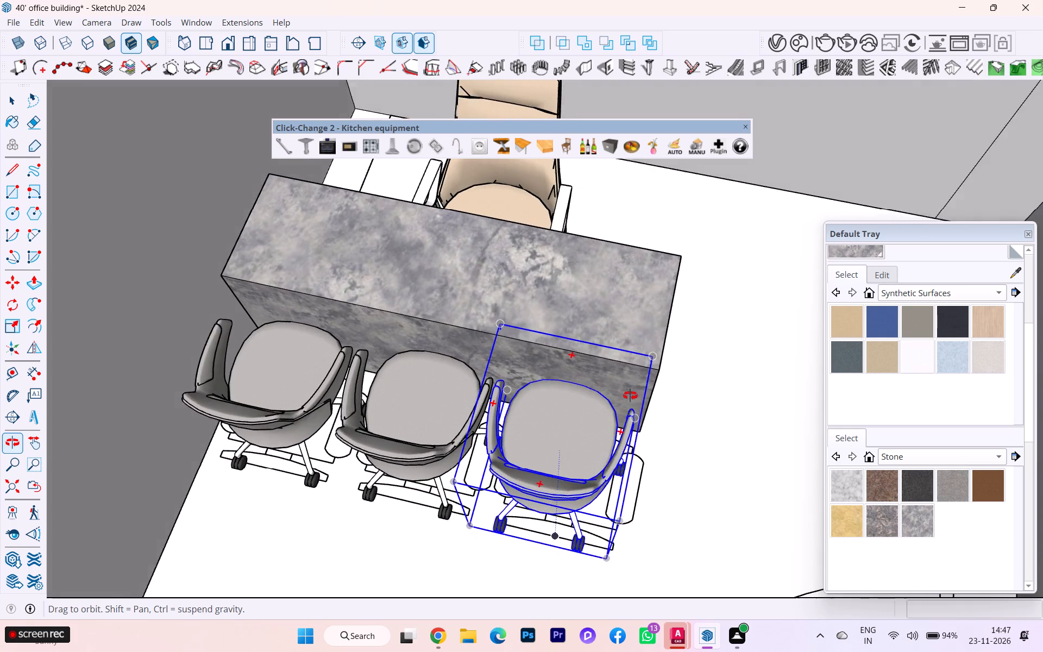
middle_click_drag(630, 396, 637, 397)
scroll(345, 494, "up", 3)
middle_click_drag(370, 460, 508, 473)
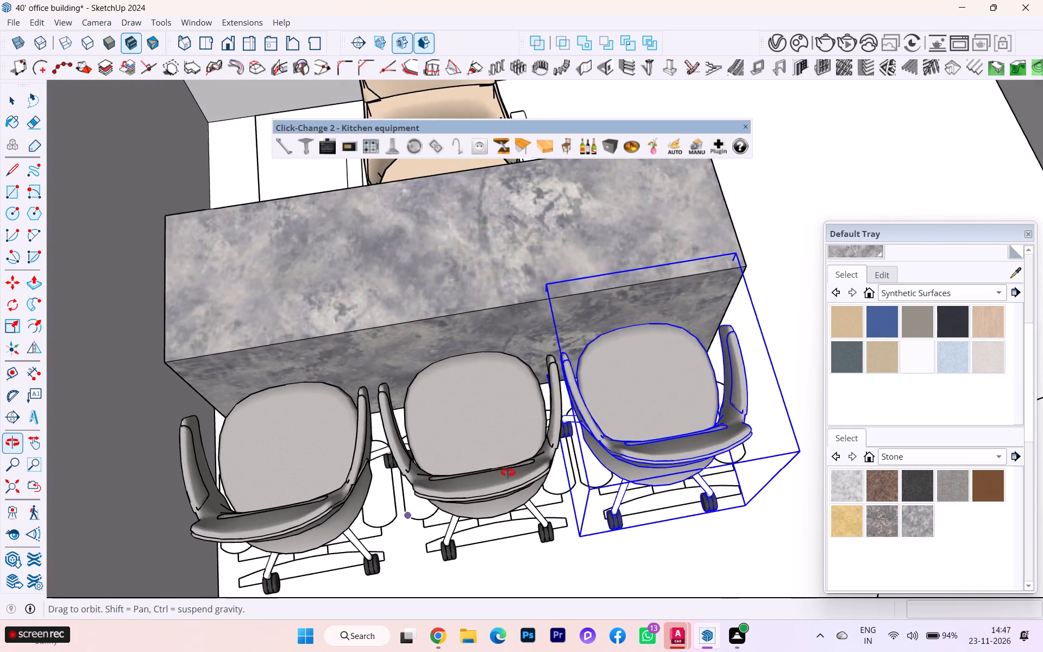
middle_click_drag(508, 473, 18, 378)
middle_click_drag(397, 431, 160, 394)
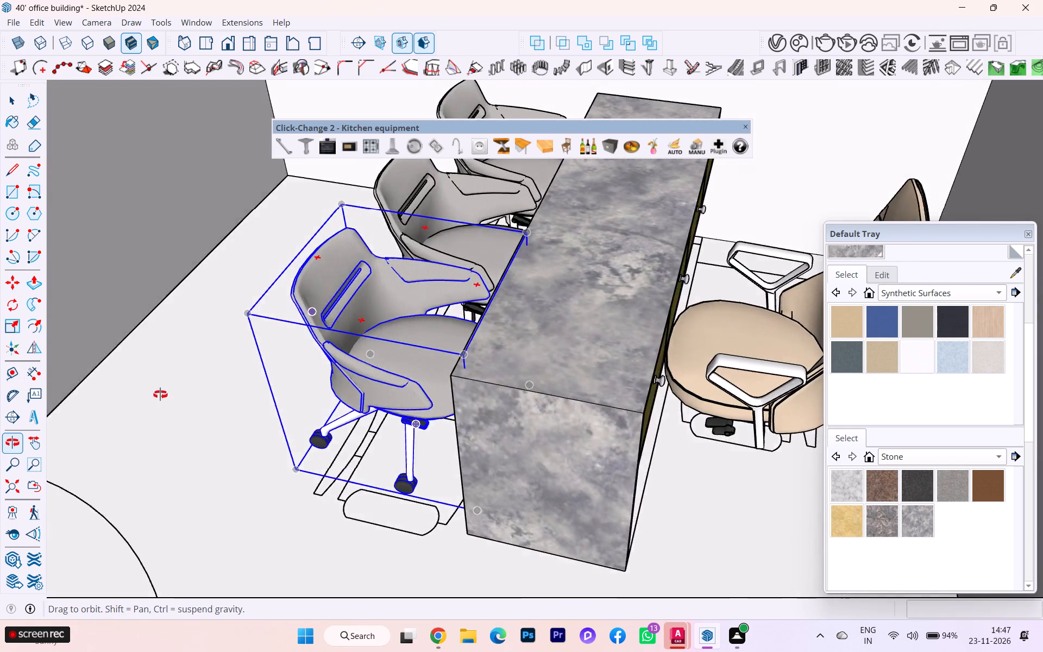
middle_click_drag(160, 394, 233, 442)
scroll(156, 355, "down", 1)
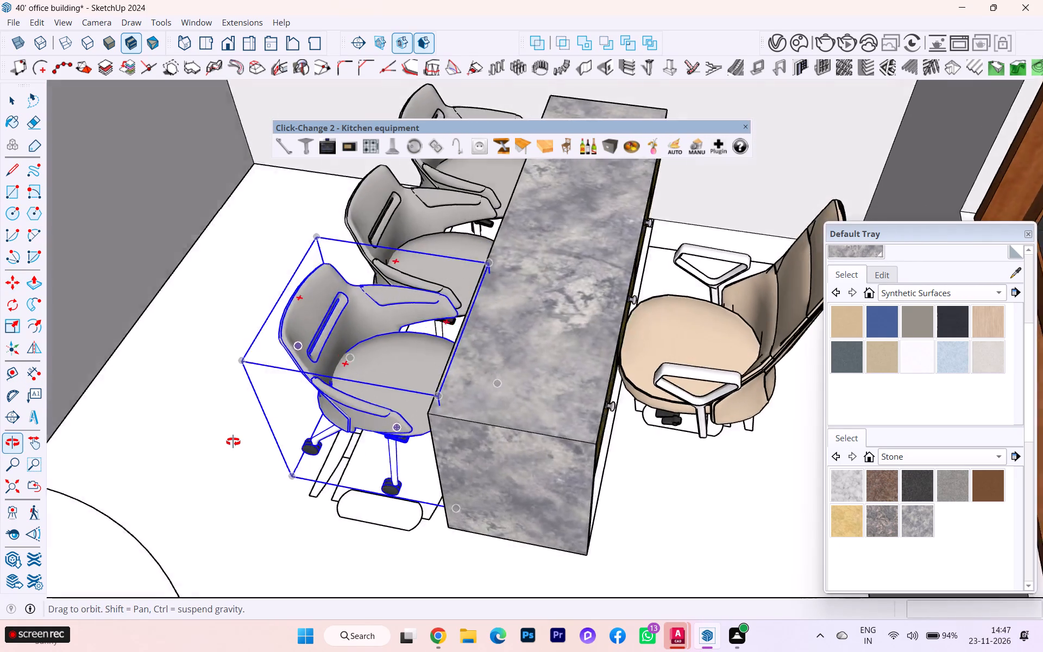
middle_click_drag(233, 442, 347, 458)
Review the office floor's furnished and unfurnished rooms from above, ending on the room with the stone desk.
scroll(158, 303, "down", 1)
scroll(158, 303, "up", 1)
scroll(158, 303, "down", 3)
scroll(158, 303, "up", 1)
scroll(243, 329, "down", 3)
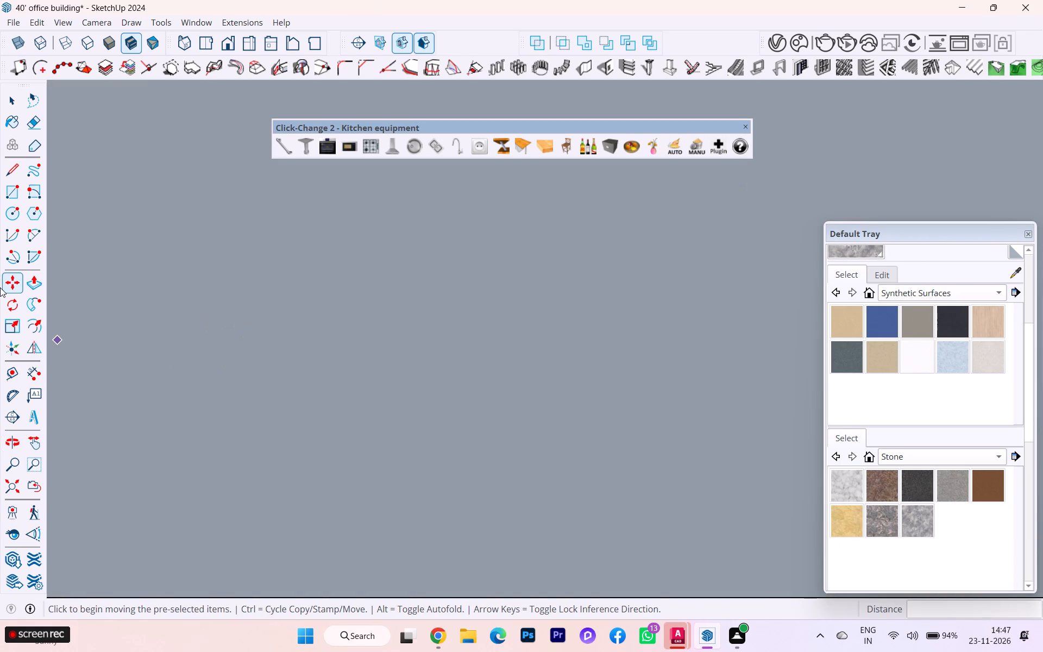
left_click(3, 95)
scroll(154, 249, "down", 1)
scroll(155, 252, "up", 2)
scroll(156, 254, "down", 3)
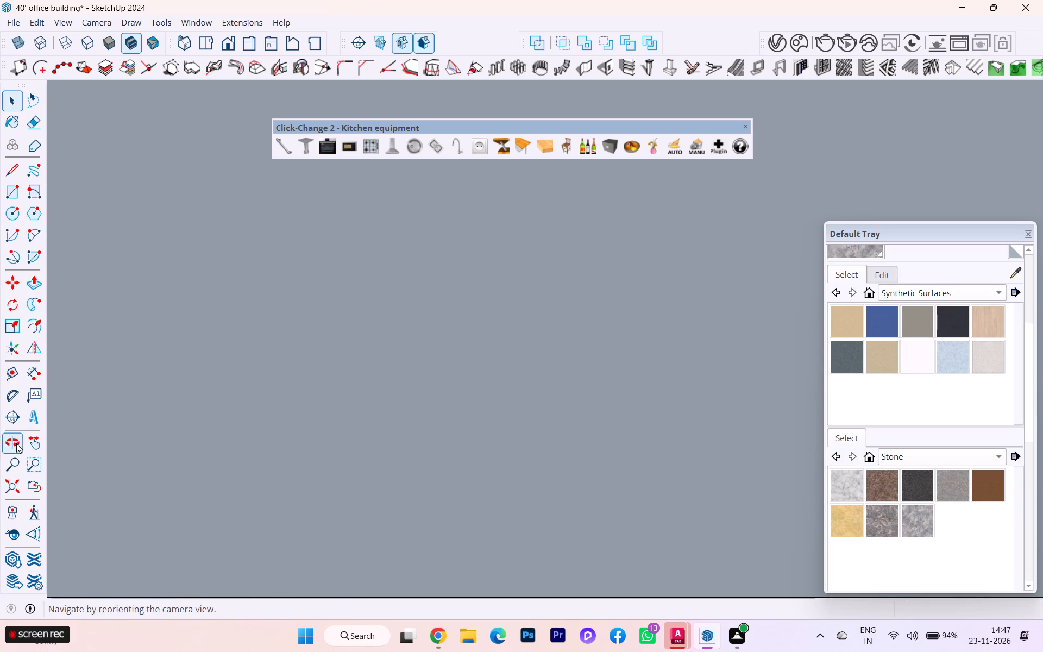
left_click(8, 479)
scroll(133, 321, "down", 1)
scroll(137, 319, "up", 2)
scroll(165, 314, "down", 3)
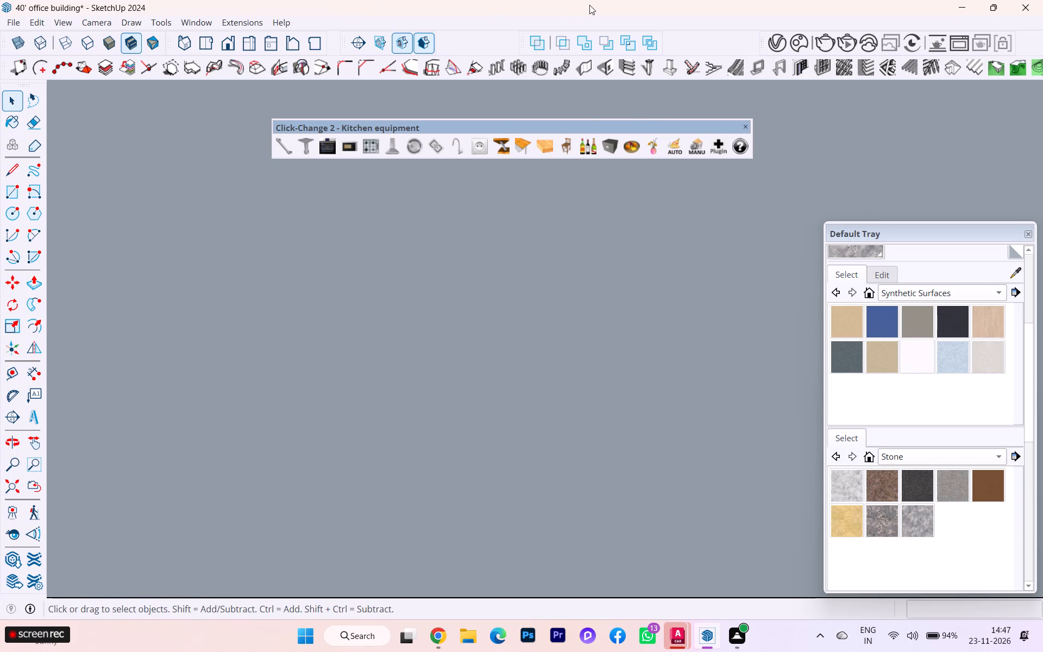
scroll(725, 359, "down", 1)
middle_click_drag(714, 369, 578, 549)
scroll(680, 441, "up", 4)
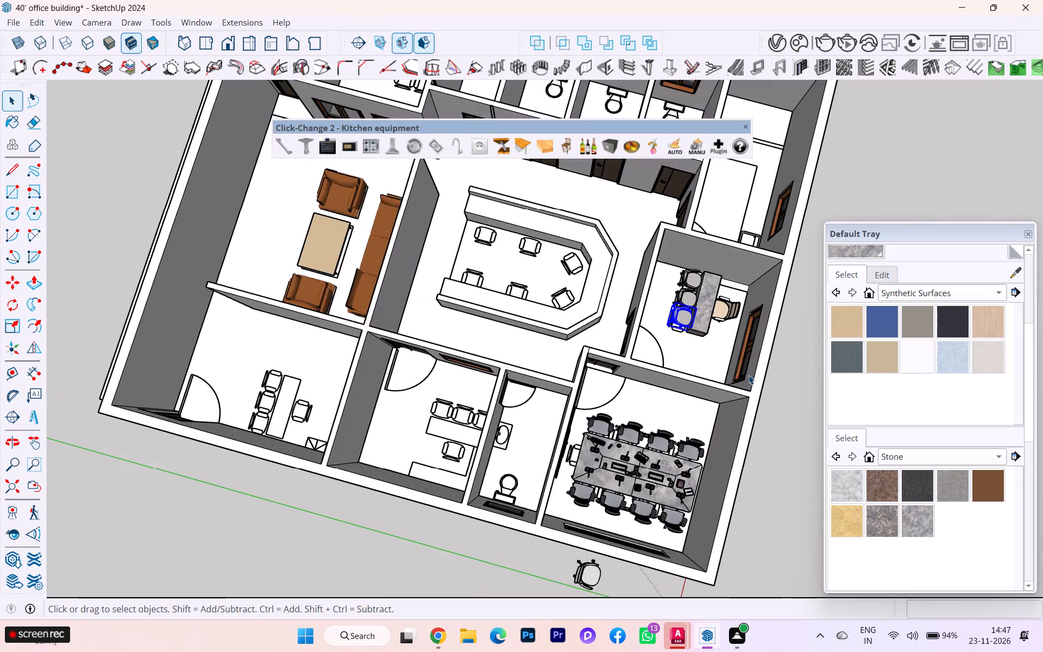
scroll(742, 362, "up", 3)
scroll(742, 360, "down", 1)
scroll(742, 360, "up", 1)
middle_click_drag(729, 332, 821, 274)
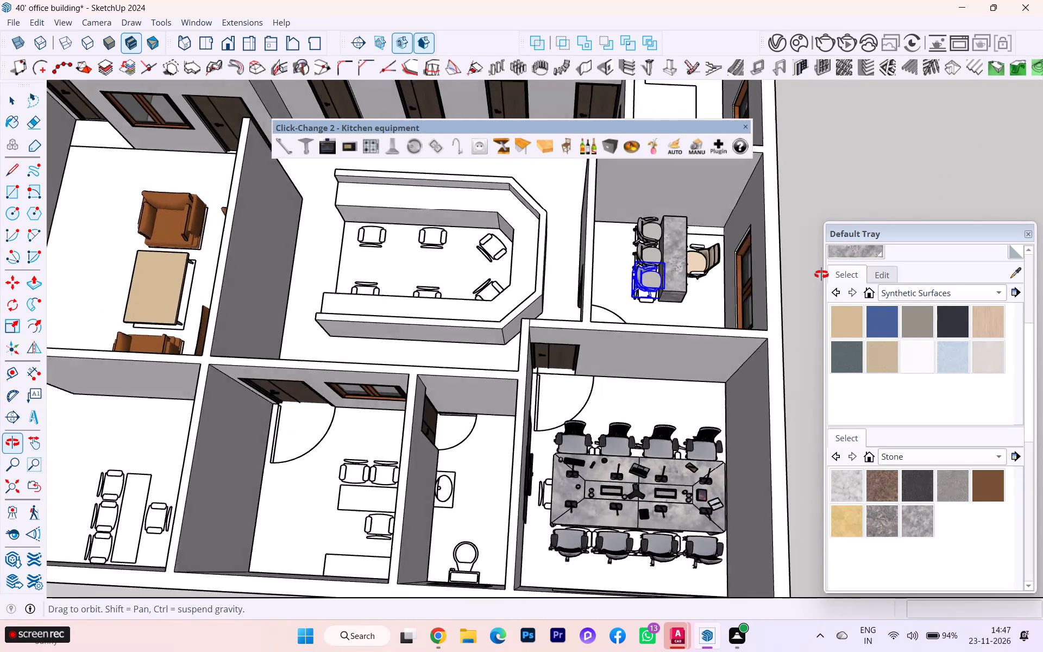
middle_click_drag(821, 274, 821, 274)
scroll(730, 224, "up", 1)
scroll(728, 224, "down", 1)
scroll(728, 224, "up", 3)
scroll(672, 229, "up", 2)
scroll(671, 229, "down", 1)
scroll(671, 229, "up", 6)
middle_click_drag(659, 231, 507, 253)
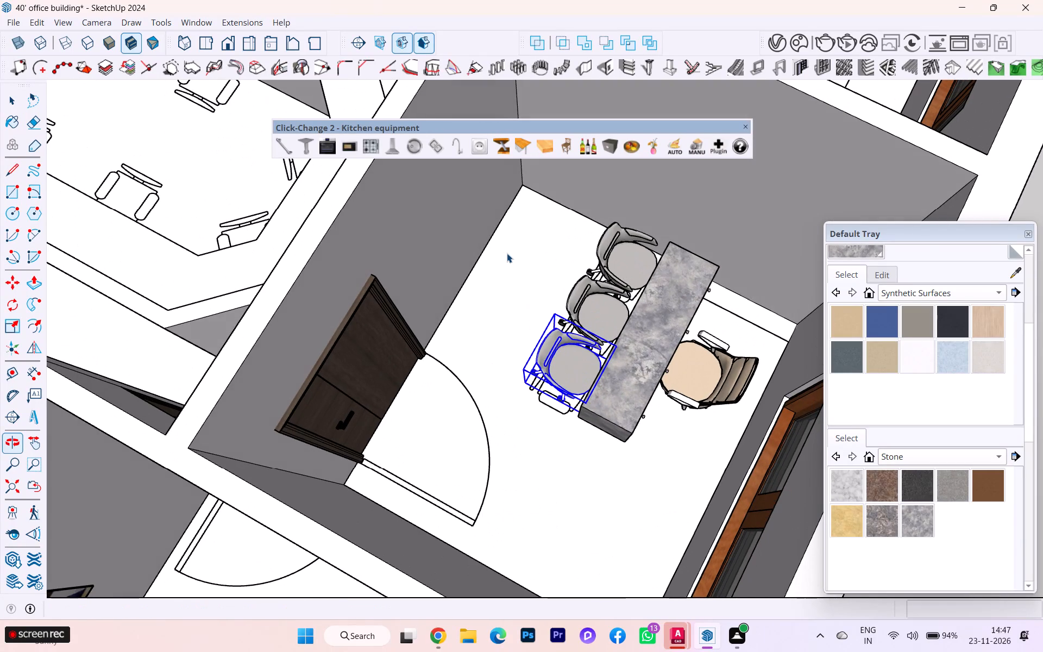
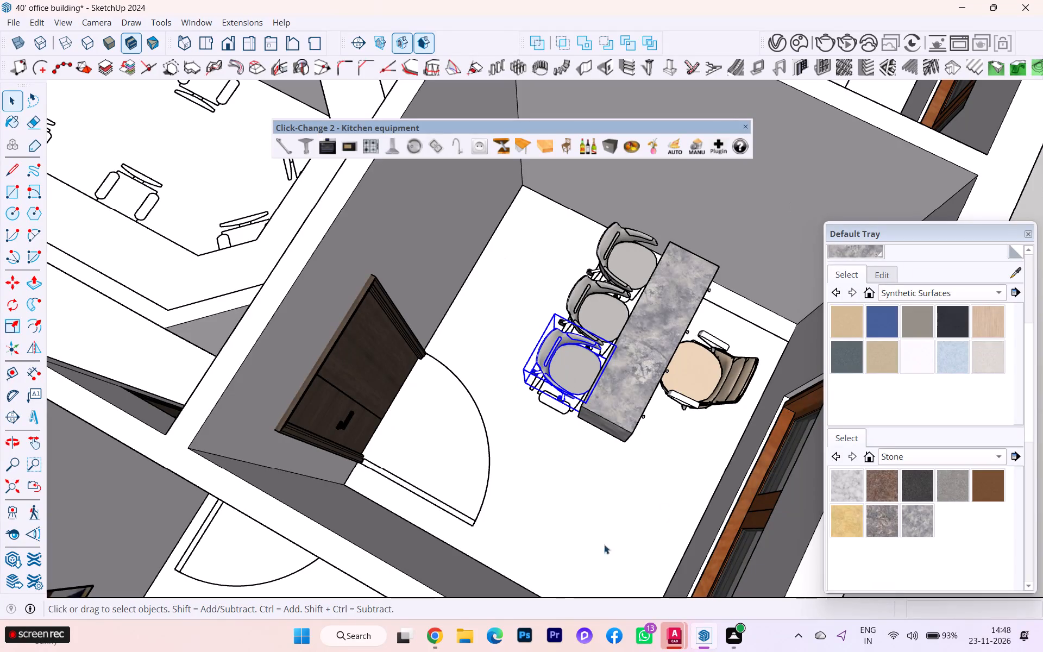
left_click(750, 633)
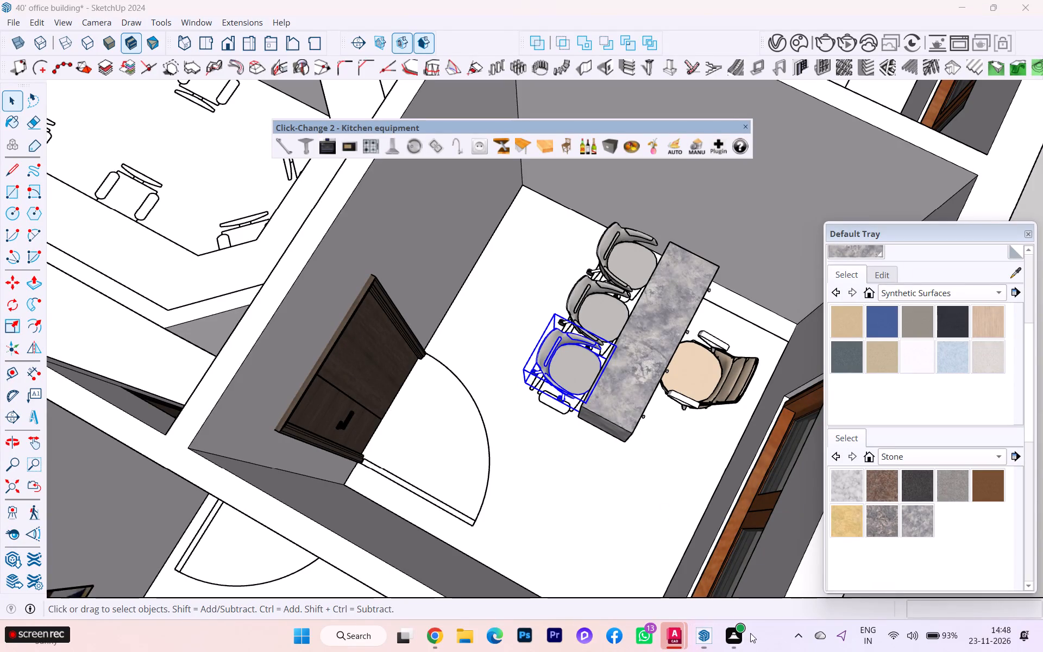
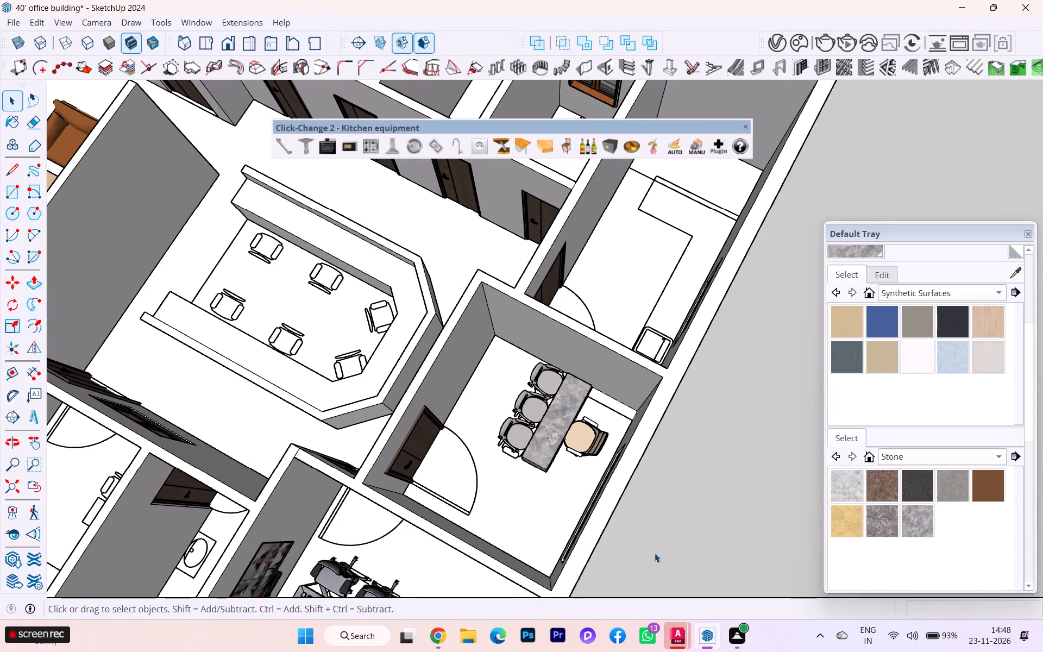
Review the furnishing of the rooms across the whole office building model.
scroll(702, 465, "down", 4)
scroll(744, 454, "up", 1)
scroll(747, 454, "down", 3)
scroll(771, 458, "up", 1)
scroll(746, 455, "down", 3)
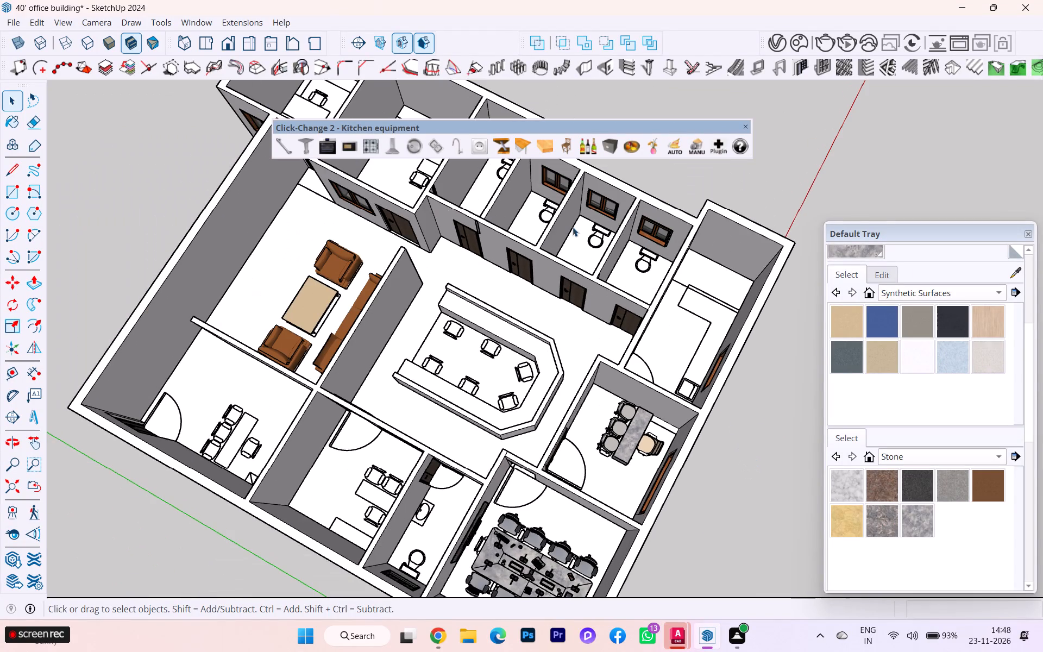
scroll(665, 228, "down", 1)
scroll(579, 225, "up", 1)
scroll(579, 225, "down", 1)
scroll(564, 238, "up", 1)
scroll(553, 247, "down", 3)
middle_click_drag(526, 263, 734, 264)
scroll(198, 275, "down", 1)
scroll(229, 278, "up", 3)
scroll(357, 279, "down", 2)
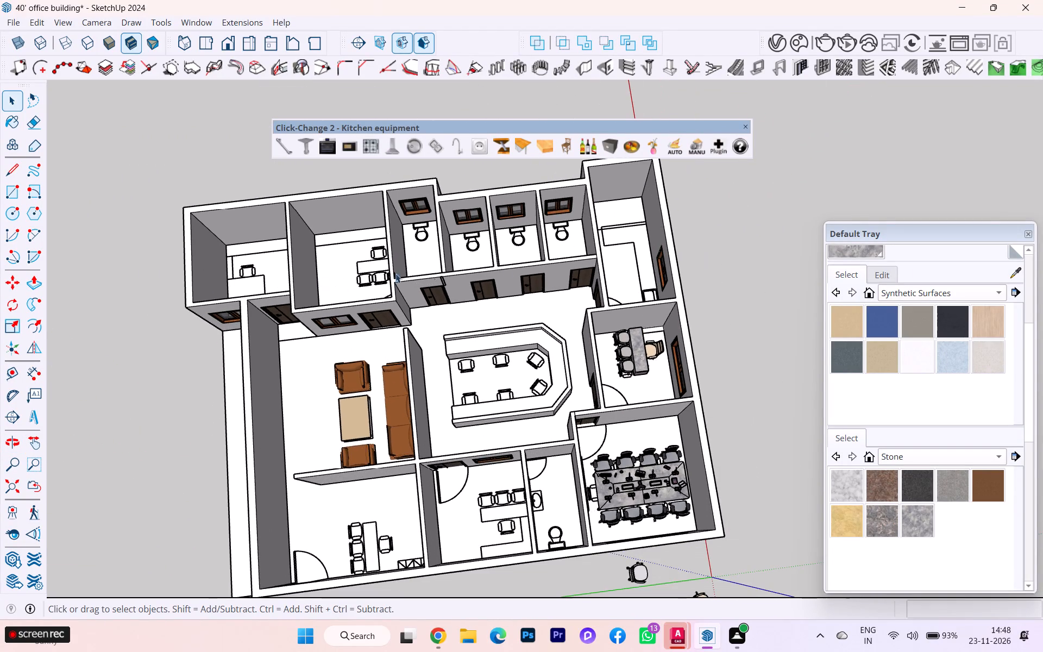
scroll(656, 247, "up", 3)
scroll(418, 286, "up", 1)
scroll(464, 283, "down", 2)
scroll(633, 265, "down", 4)
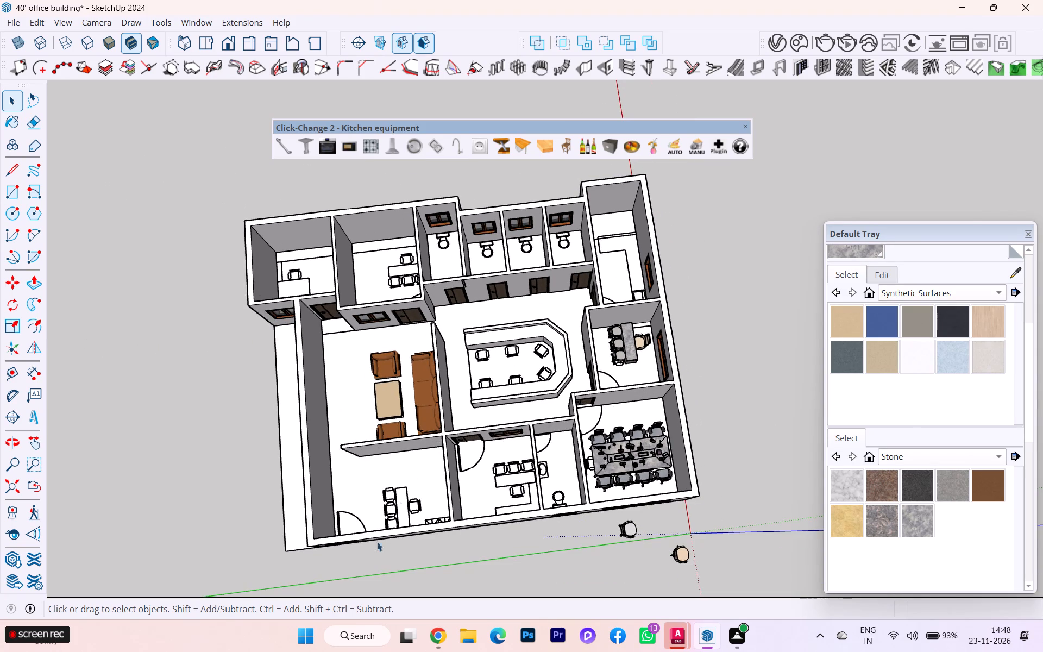
Draw a rectangle about 2' 9 3/16" by 7" over the floor outline along the wall beside the stone-topped desk.
scroll(650, 362, "up", 12)
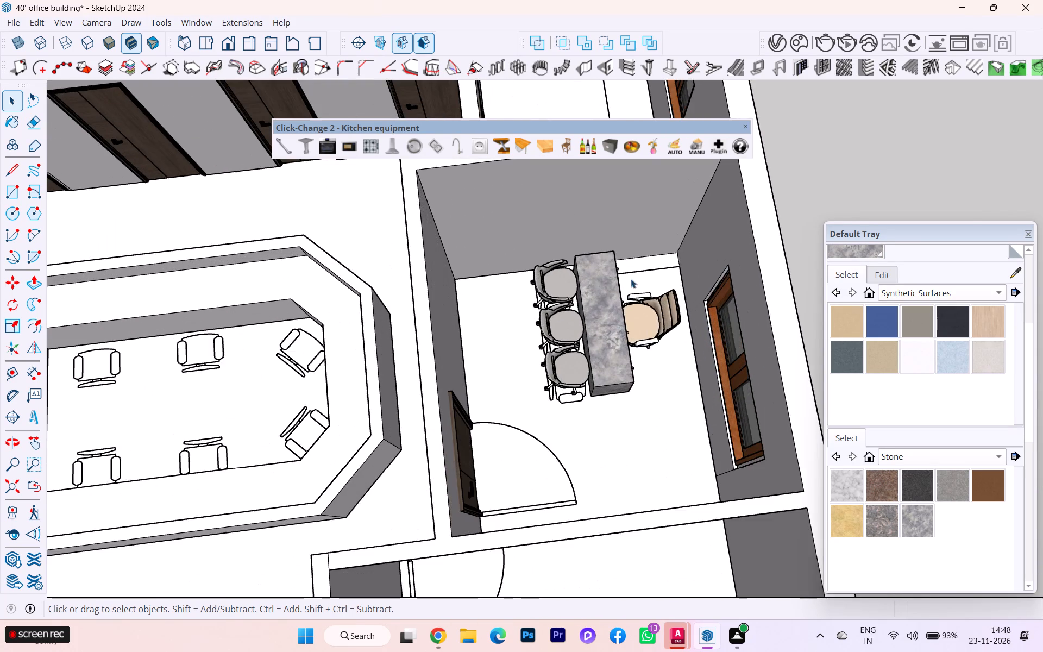
middle_click_drag(631, 278, 536, 273)
scroll(698, 254, "up", 5)
scroll(695, 262, "down", 2)
scroll(695, 263, "up", 4)
middle_click_drag(679, 309, 679, 274)
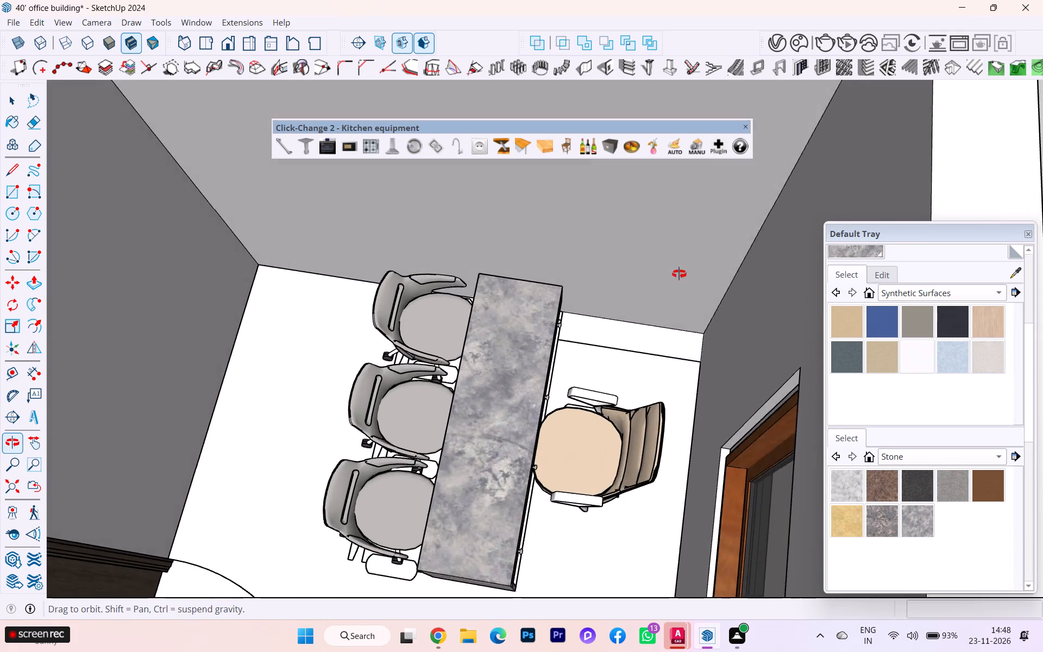
middle_click_drag(679, 274, 681, 244)
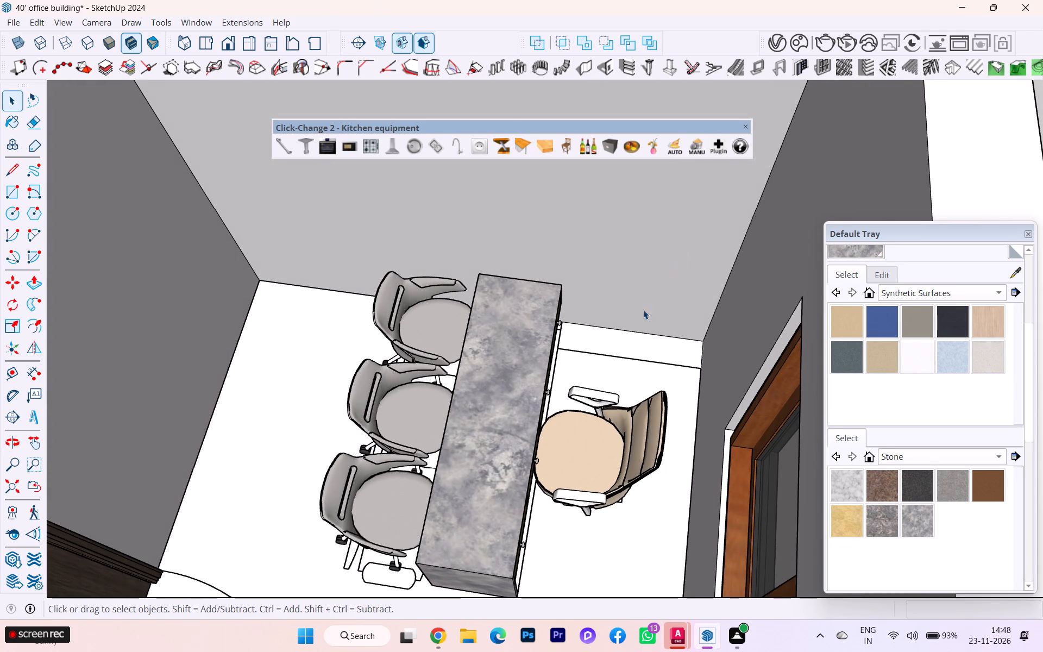
scroll(600, 369, "up", 6)
scroll(624, 341, "down", 1)
scroll(624, 341, "up", 2)
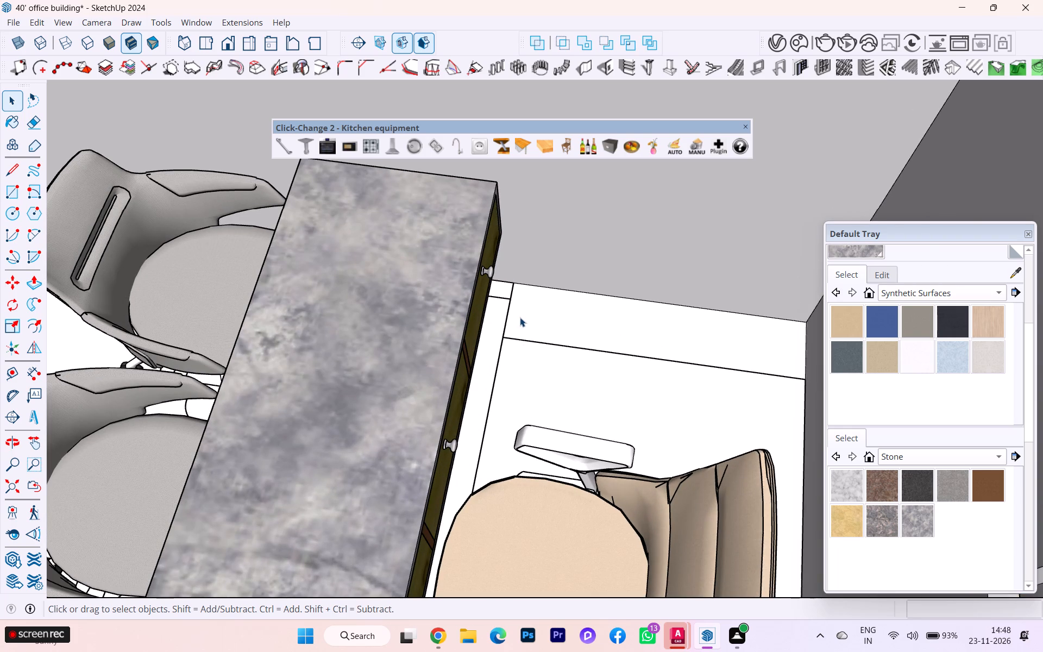
key("r")
left_click(515, 286)
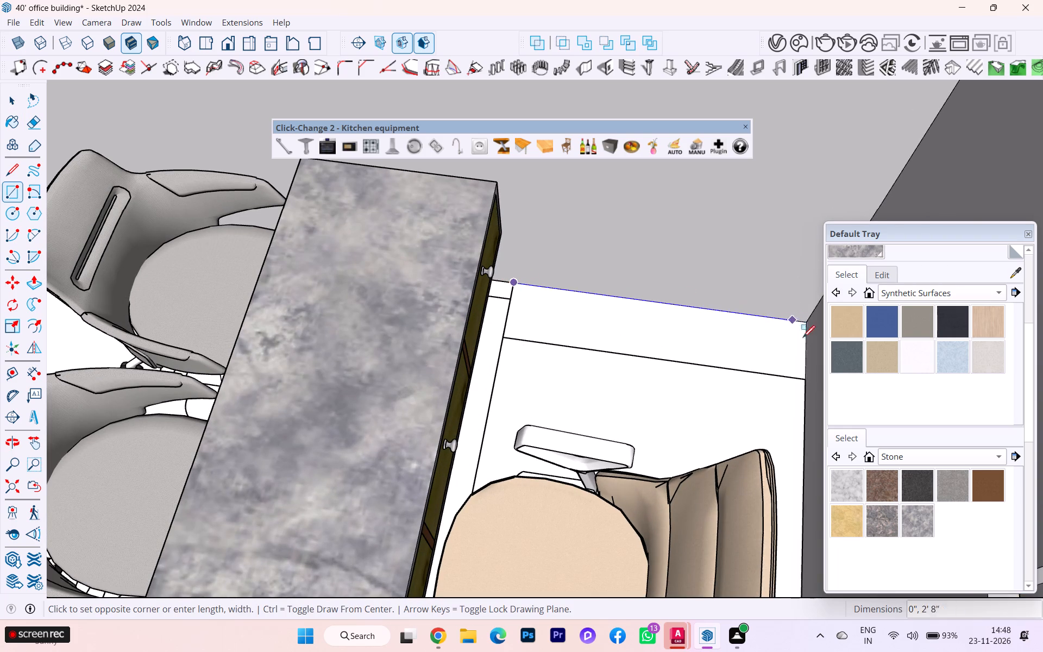
left_click(805, 383)
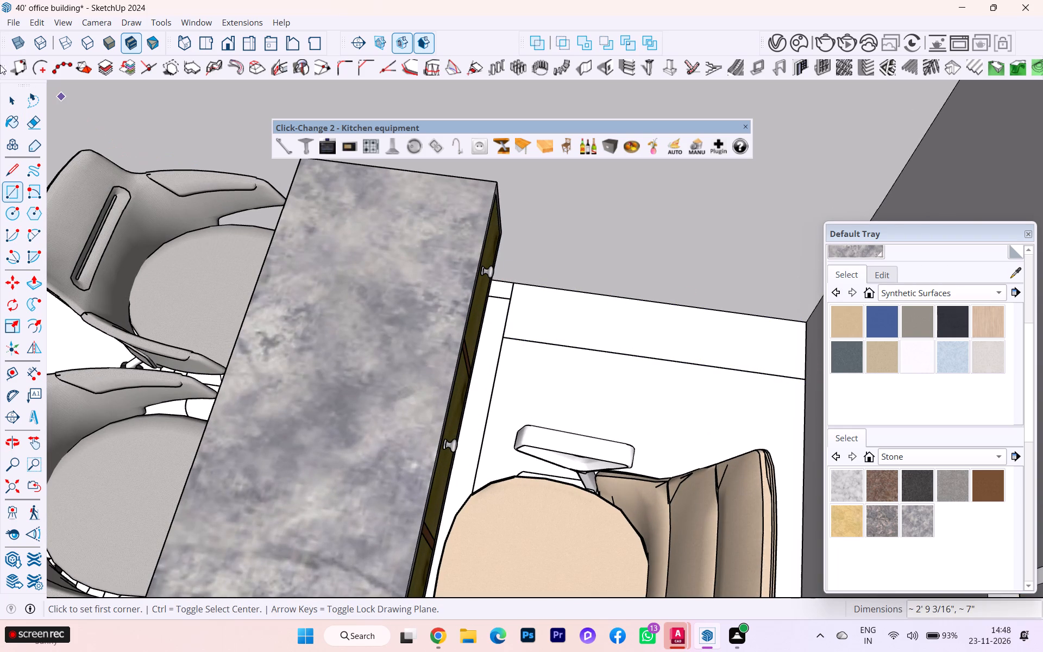
Make the new rectangle's face and its edges into a group.
left_click(3, 103)
double_click(562, 340)
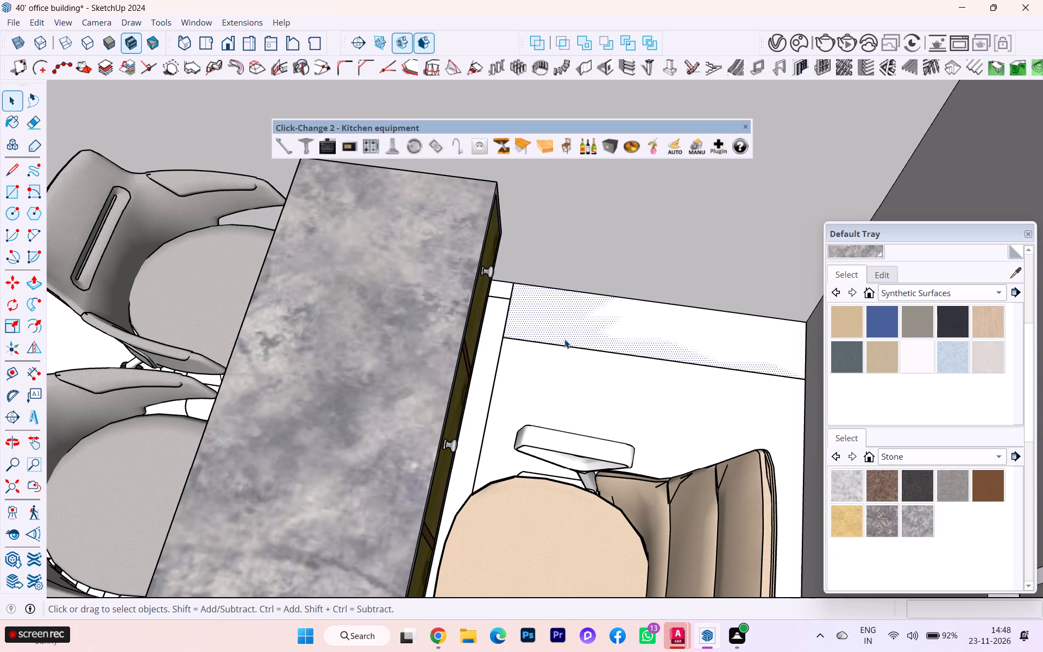
triple_click(564, 339)
double_click(564, 339)
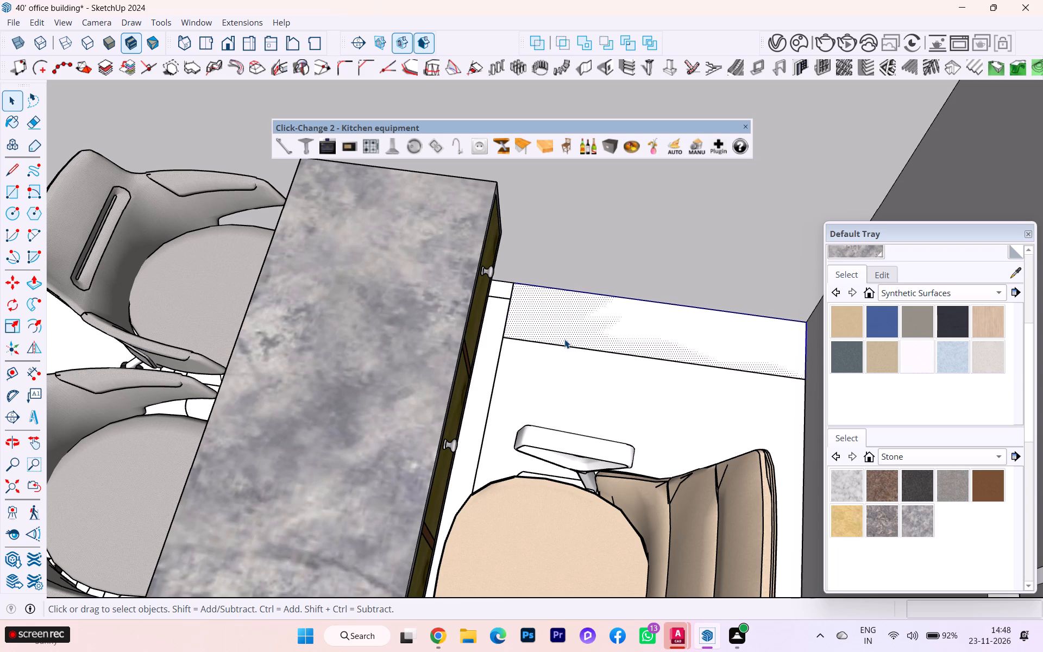
left_click(564, 339)
left_click(564, 339)
left_click(564, 339)
left_click(564, 339)
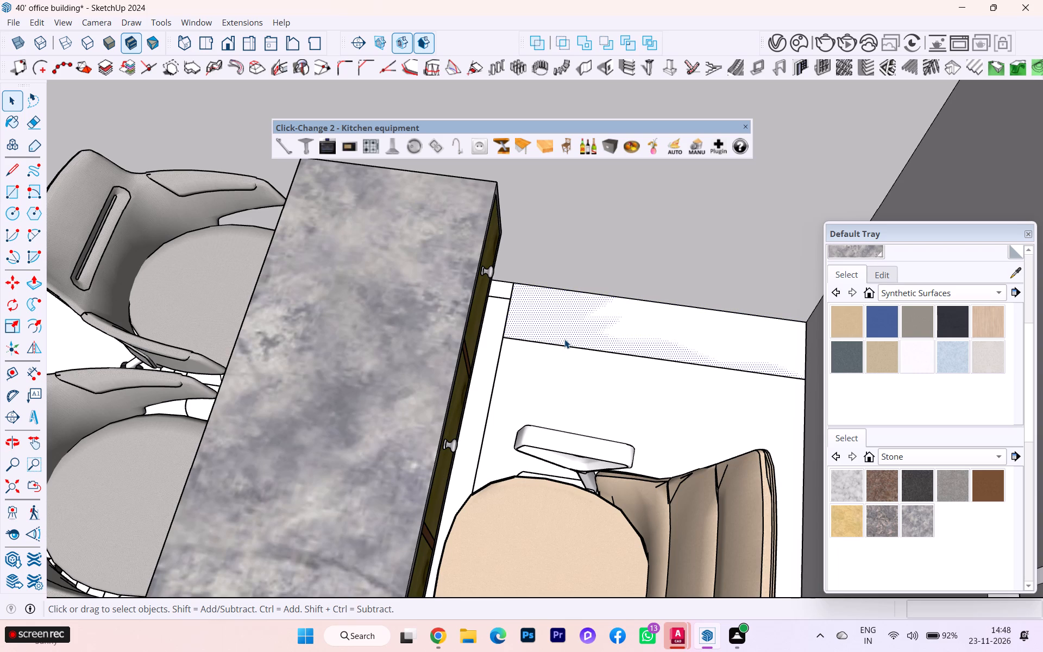
left_click(564, 339)
right_click(564, 339)
left_click(621, 133)
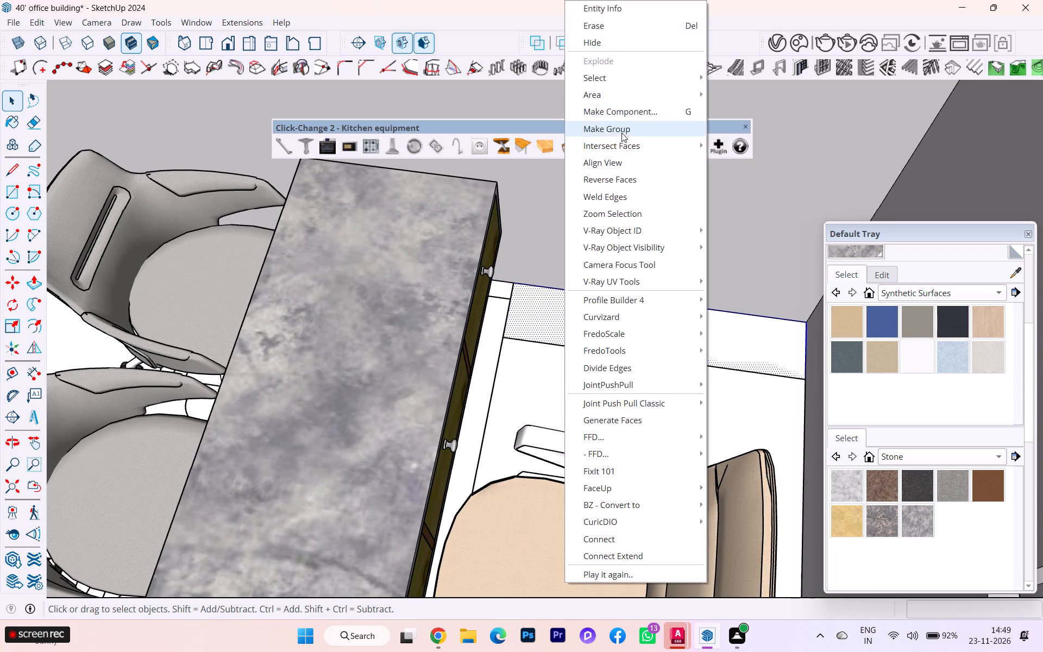
Push/Pull the grouped rectangle upward to the level of the desk's top and leave the group.
double_click(577, 322)
key("p")
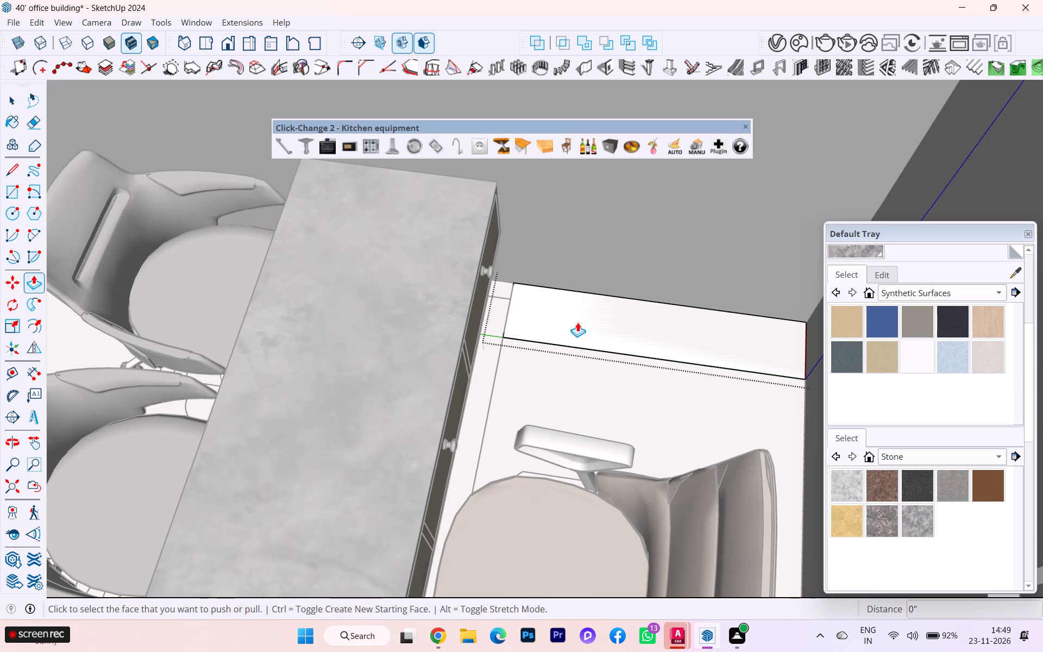
left_click(577, 322)
scroll(598, 244, "down", 6)
scroll(595, 251, "up", 1)
scroll(595, 252, "down", 1)
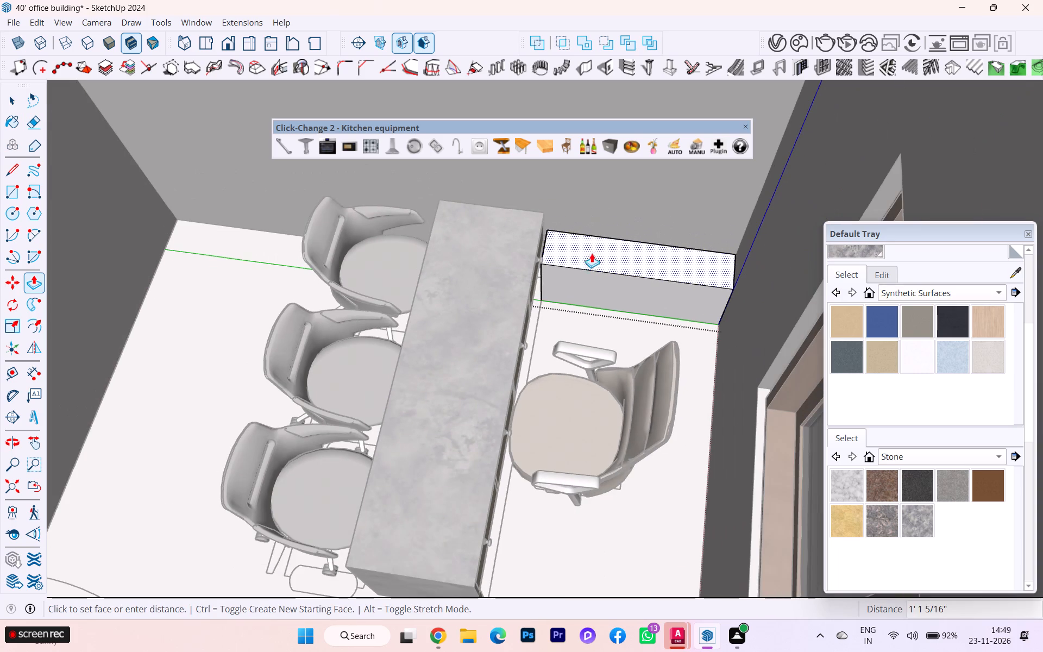
scroll(589, 205, "up", 2)
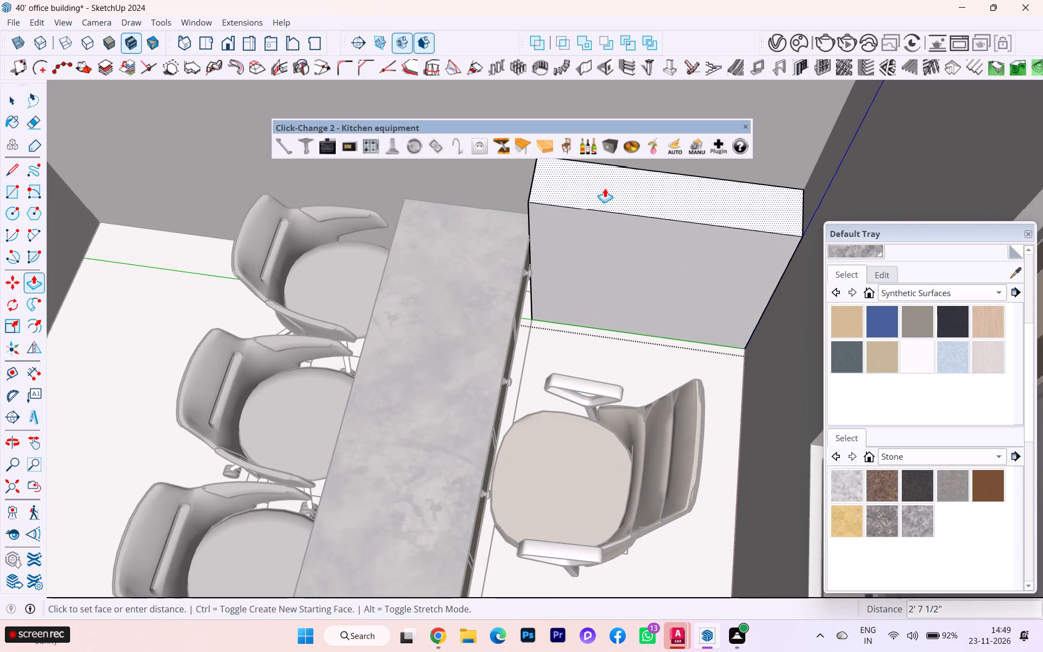
scroll(605, 188, "up", 2)
scroll(595, 200, "down", 1)
scroll(595, 200, "up", 1)
scroll(595, 202, "down", 4)
scroll(614, 221, "up", 1)
scroll(614, 222, "down", 1)
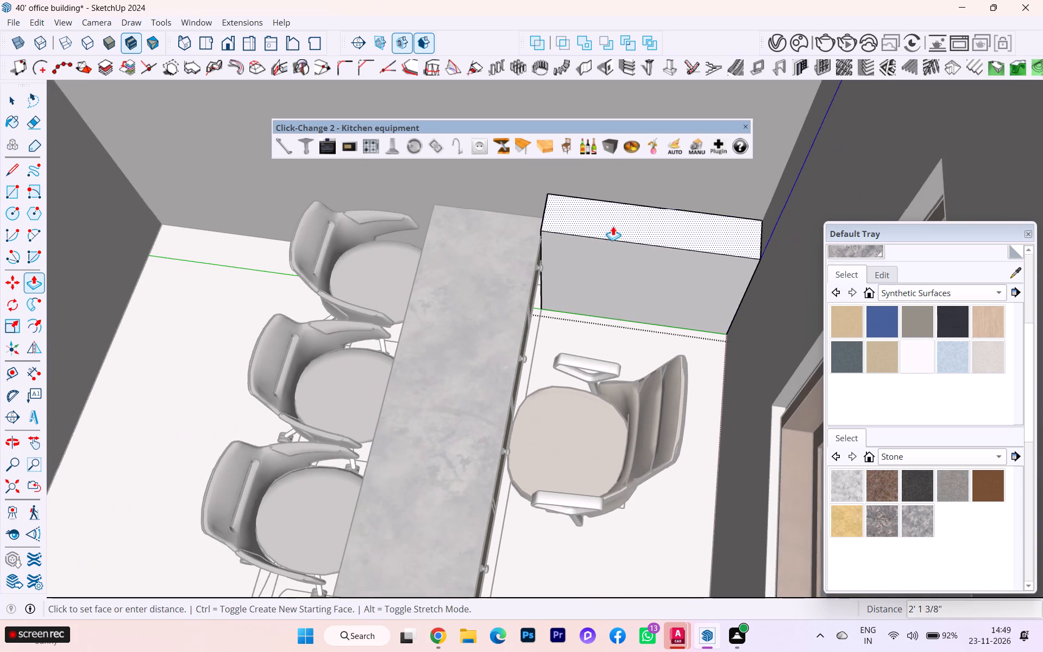
scroll(611, 229, "down", 9)
scroll(611, 238, "up", 1)
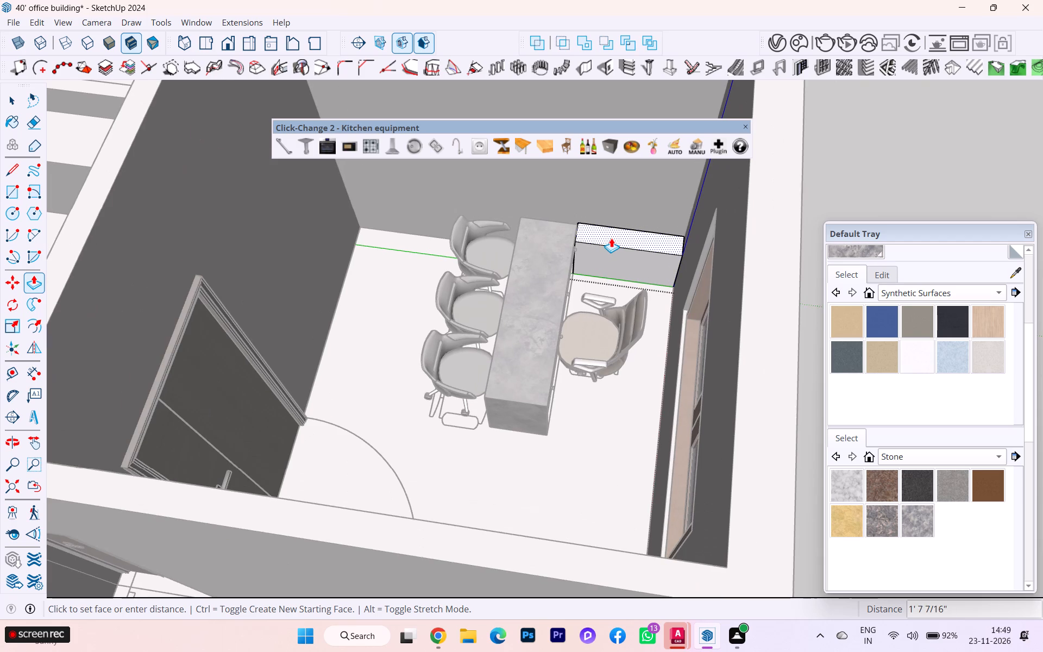
scroll(611, 238, "down", 5)
scroll(611, 247, "up", 1)
scroll(611, 247, "down", 1)
middle_click_drag(615, 248, 787, 228)
scroll(570, 242, "up", 1)
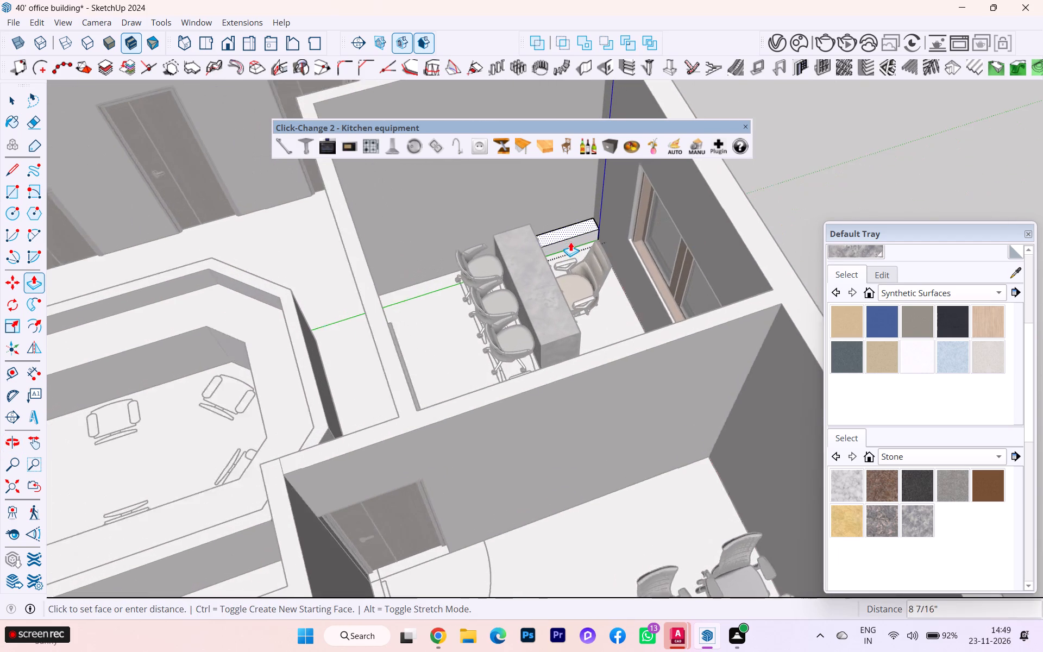
scroll(570, 242, "up", 2)
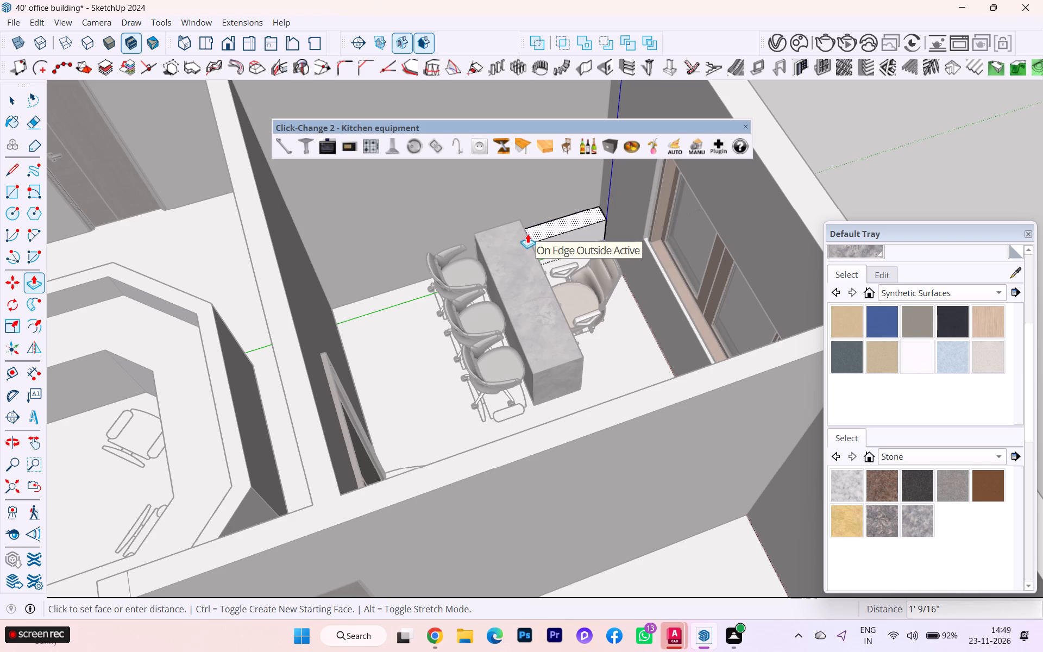
left_click(519, 220)
scroll(556, 222, "down", 1)
middle_click_drag(556, 222, 513, 228)
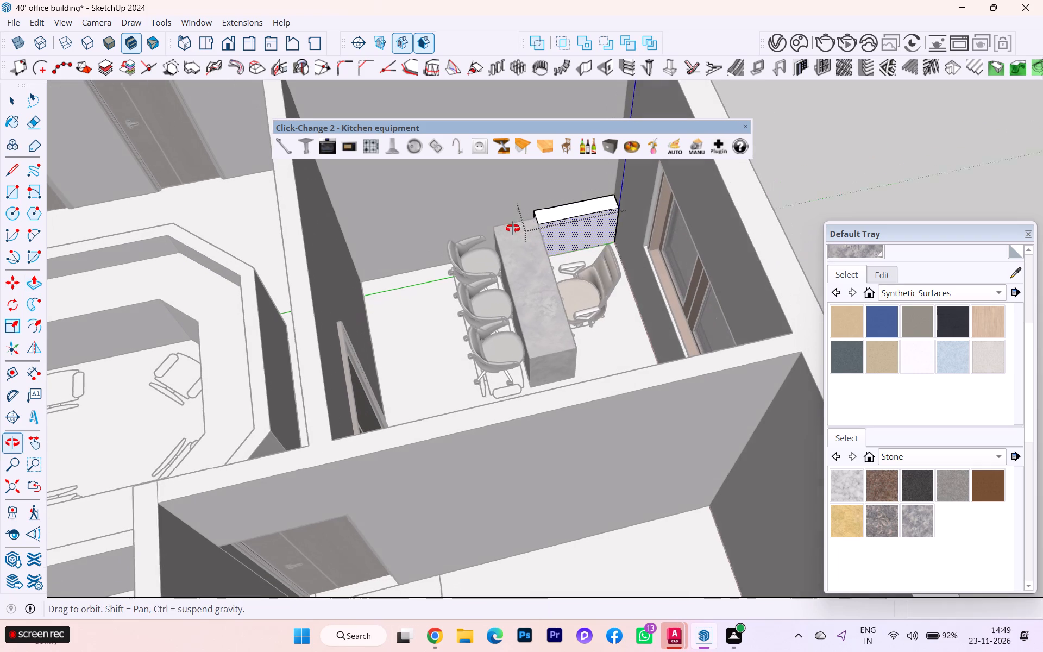
middle_click_drag(513, 228, 513, 229)
left_click(9, 102)
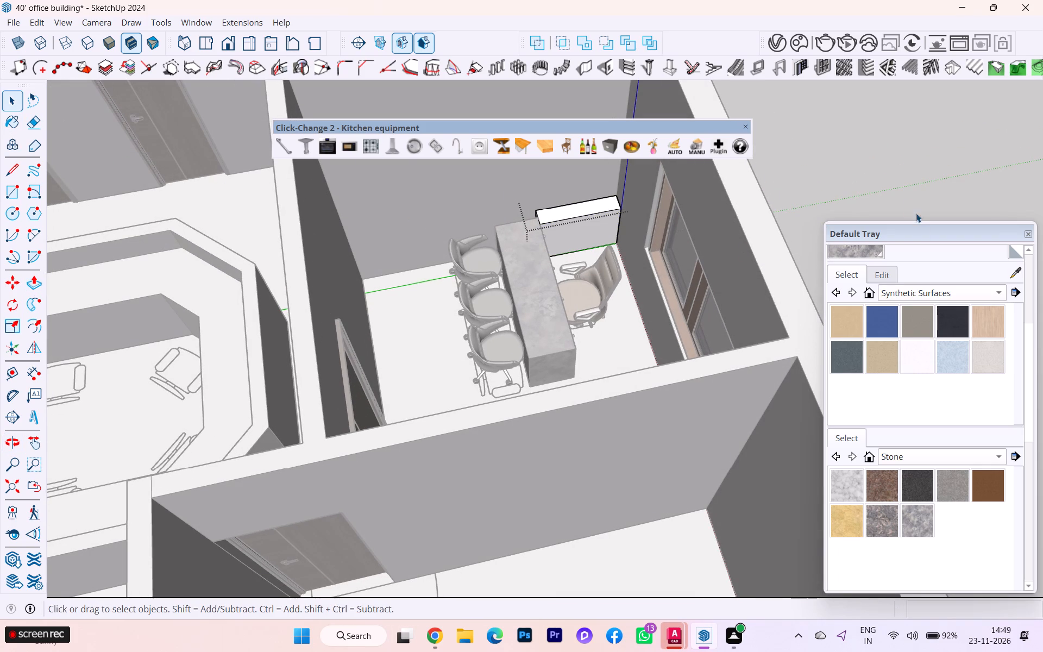
left_click(878, 178)
Move the new box beside the desk 7' straight up along the wall.
scroll(634, 234, "up", 3)
scroll(594, 251, "down", 1)
middle_click_drag(594, 252, 594, 296)
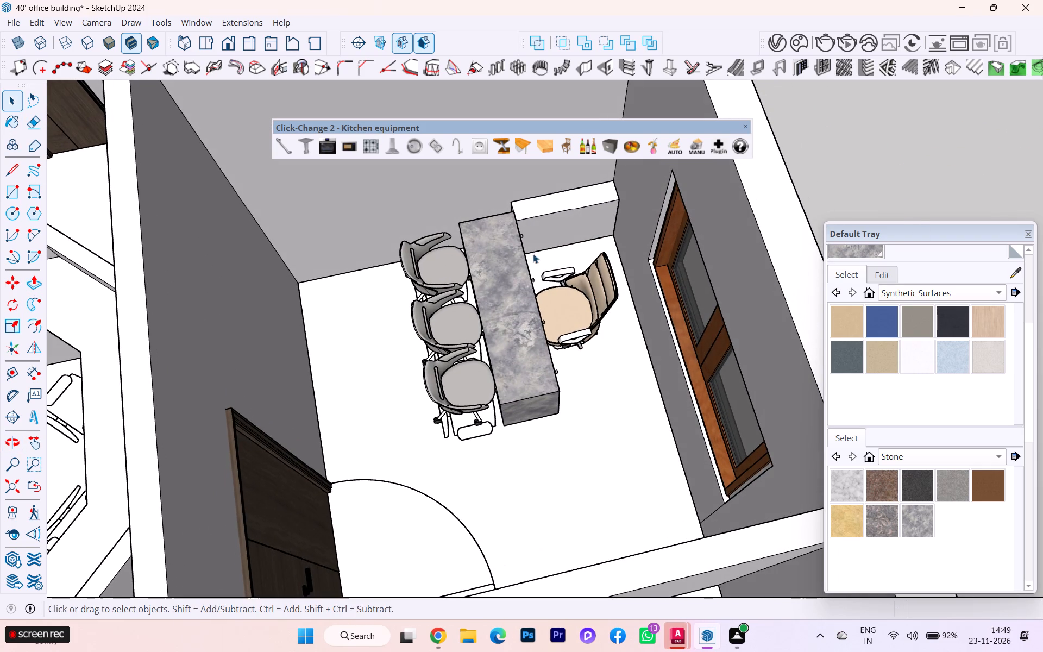
scroll(539, 225, "down", 1)
left_click(541, 224)
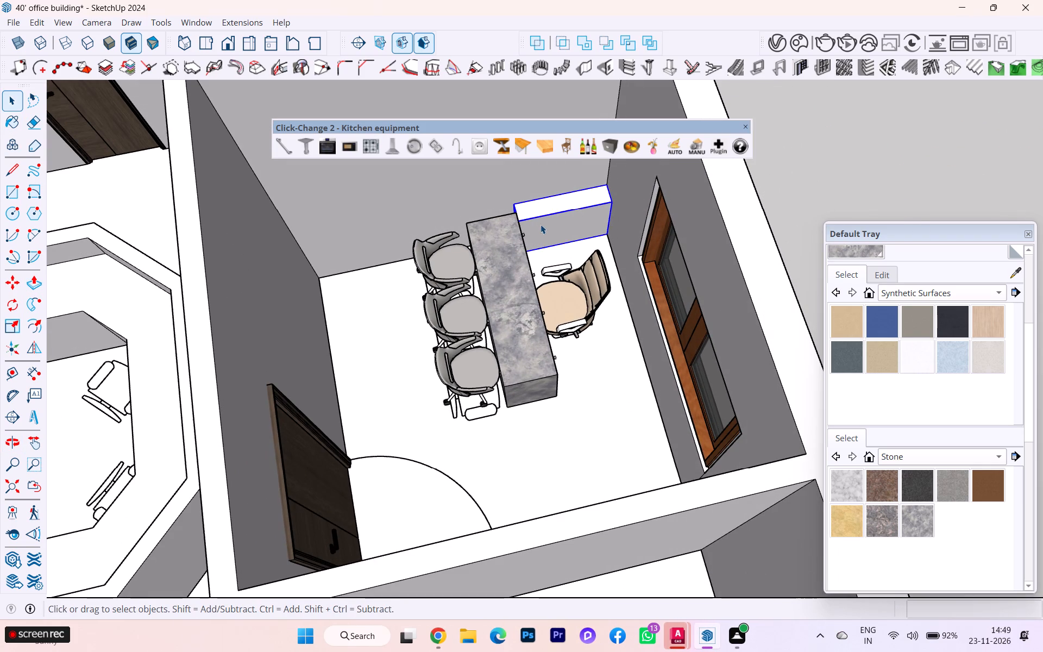
key("m")
key("Return")
scroll(536, 233, "up", 2)
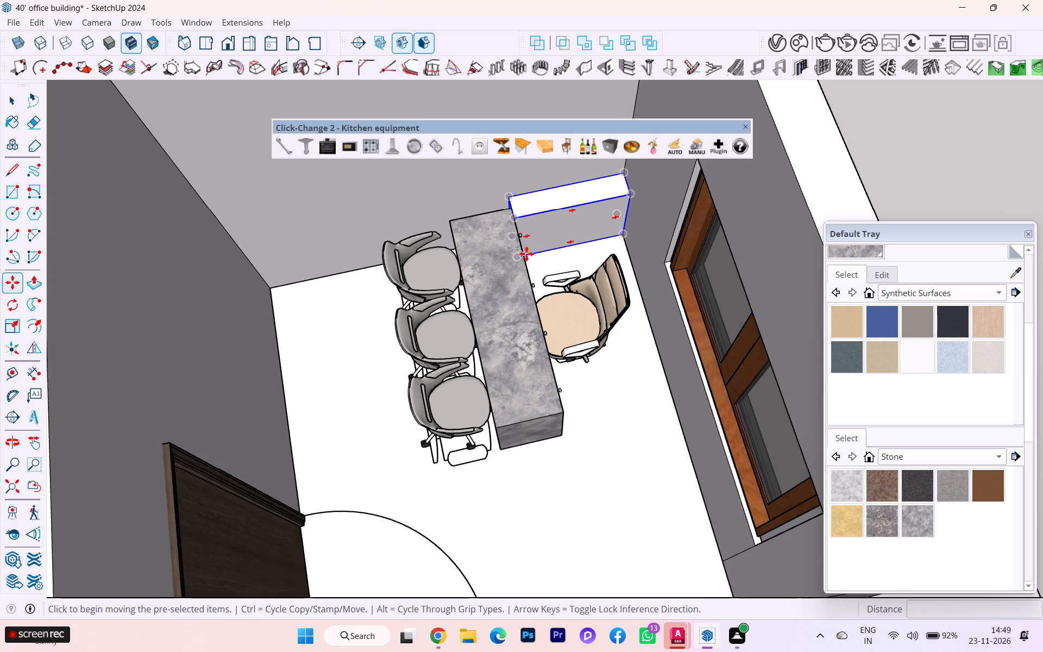
left_click(526, 254)
key("Up")
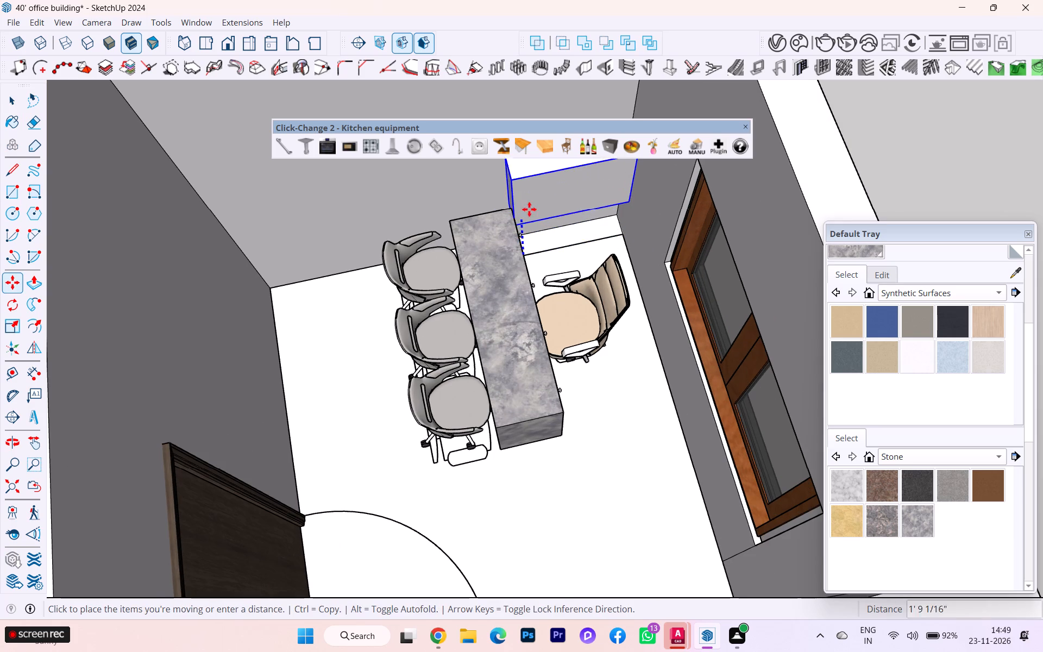
scroll(521, 206, "down", 4)
scroll(521, 220, "up", 3)
scroll(521, 221, "down", 7)
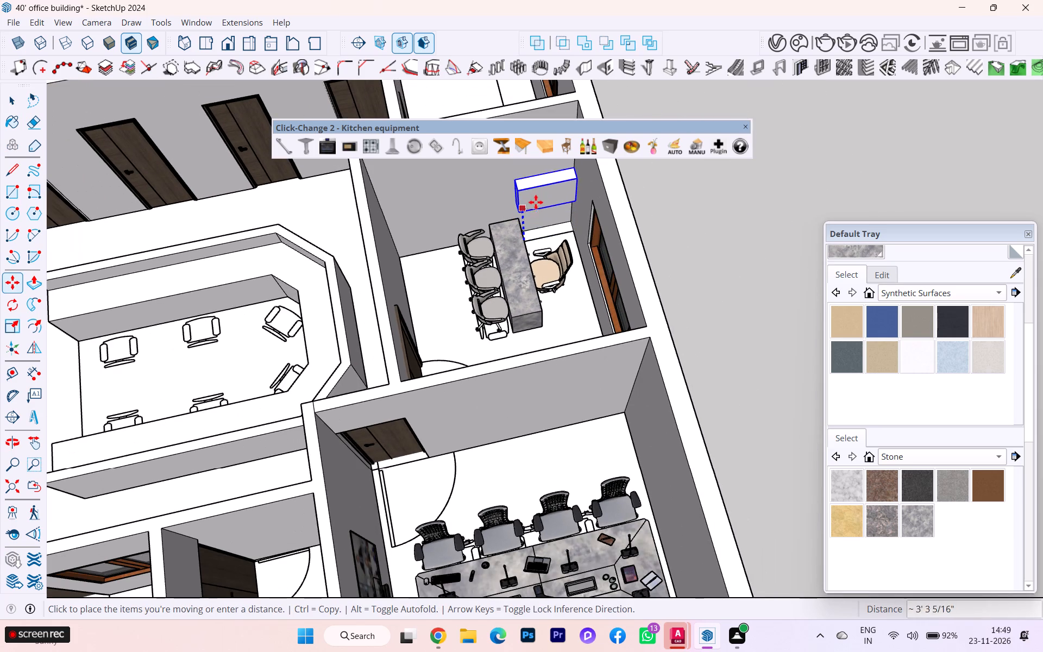
type("7'")
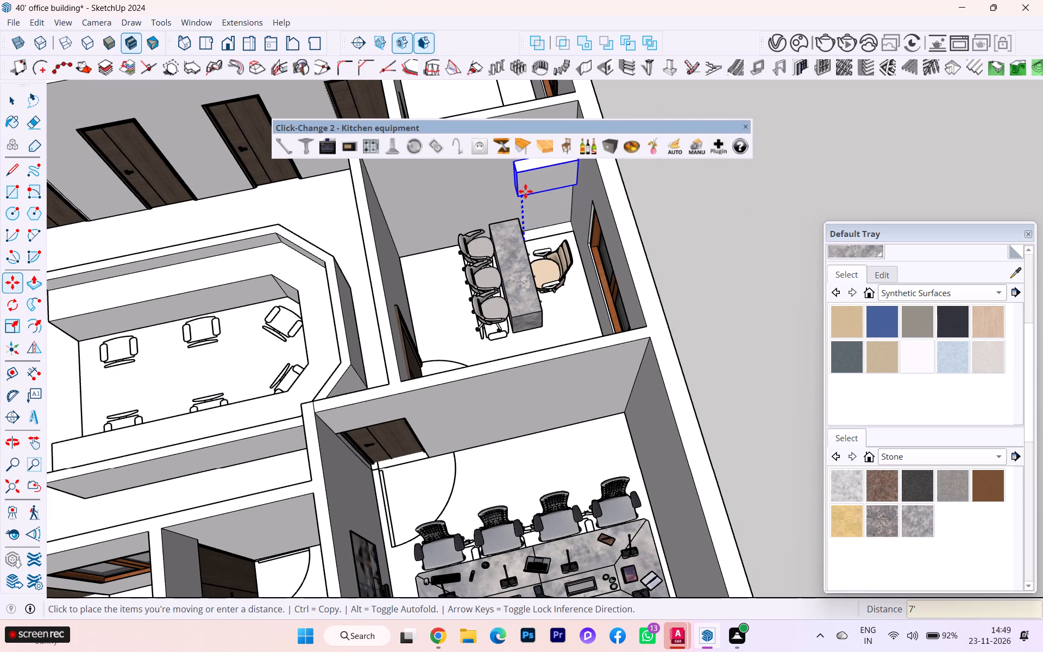
key("Return")
Inspect the raised box on the wall above the desk from several angles.
scroll(595, 242, "down", 1)
middle_click_drag(599, 237, 693, 180)
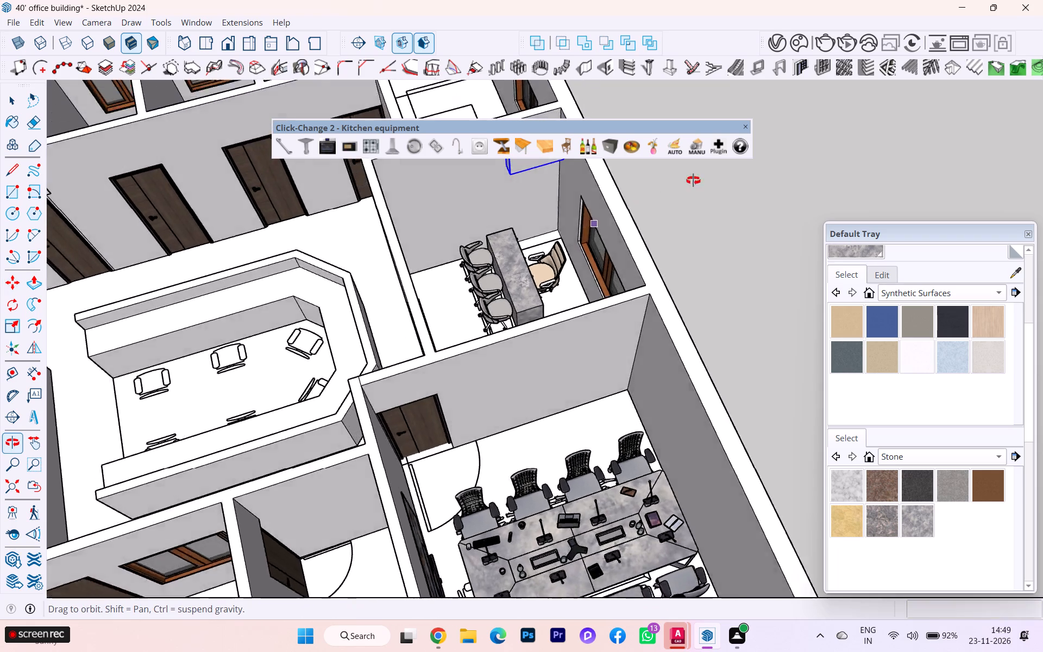
middle_click_drag(693, 180, 889, 137)
scroll(576, 199, "up", 3)
middle_click_drag(448, 196, 306, 213)
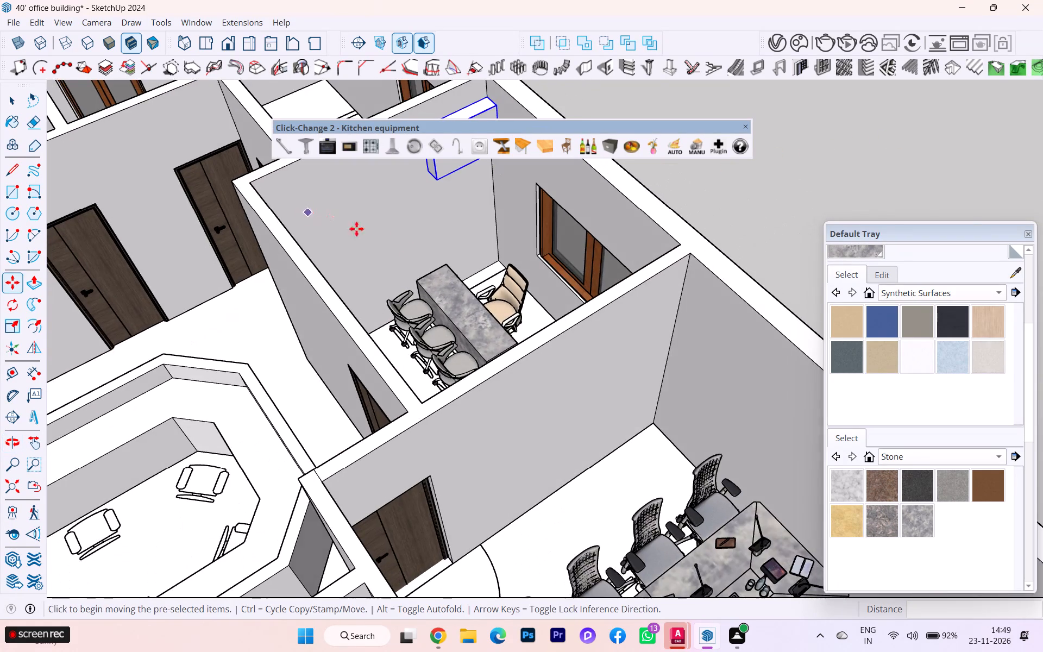
scroll(420, 260, "down", 1)
scroll(437, 274, "up", 1)
scroll(437, 274, "down", 1)
scroll(437, 275, "up", 1)
scroll(438, 275, "down", 5)
scroll(495, 184, "up", 2)
scroll(495, 183, "down", 1)
scroll(495, 183, "up", 5)
scroll(491, 185, "down", 1)
scroll(491, 185, "up", 3)
scroll(477, 194, "down", 1)
scroll(477, 194, "up", 3)
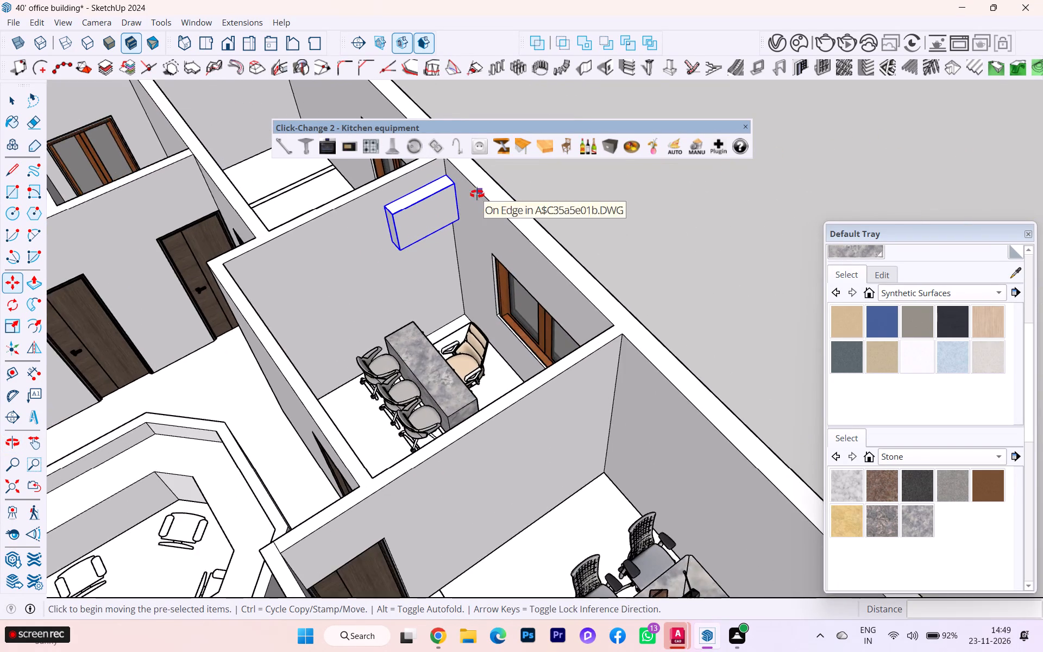
middle_click_drag(477, 194, 417, 208)
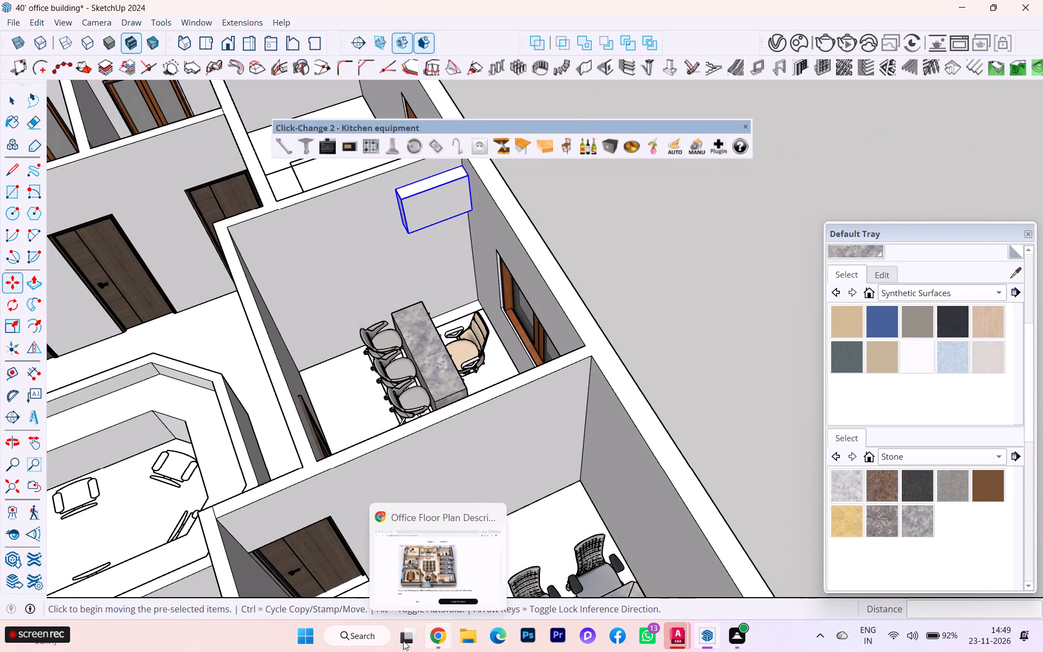
Switch to Chrome and examine the reference 3D isometric image of the 40' office floor plan.
left_click(399, 641)
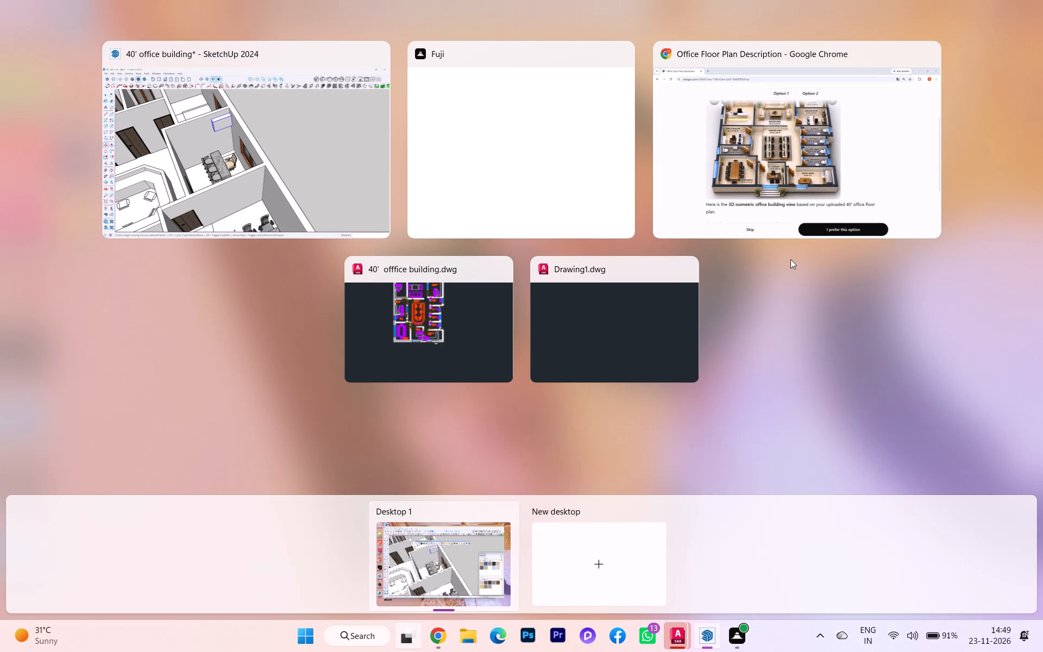
left_click(781, 179)
scroll(287, 332, "up", 3)
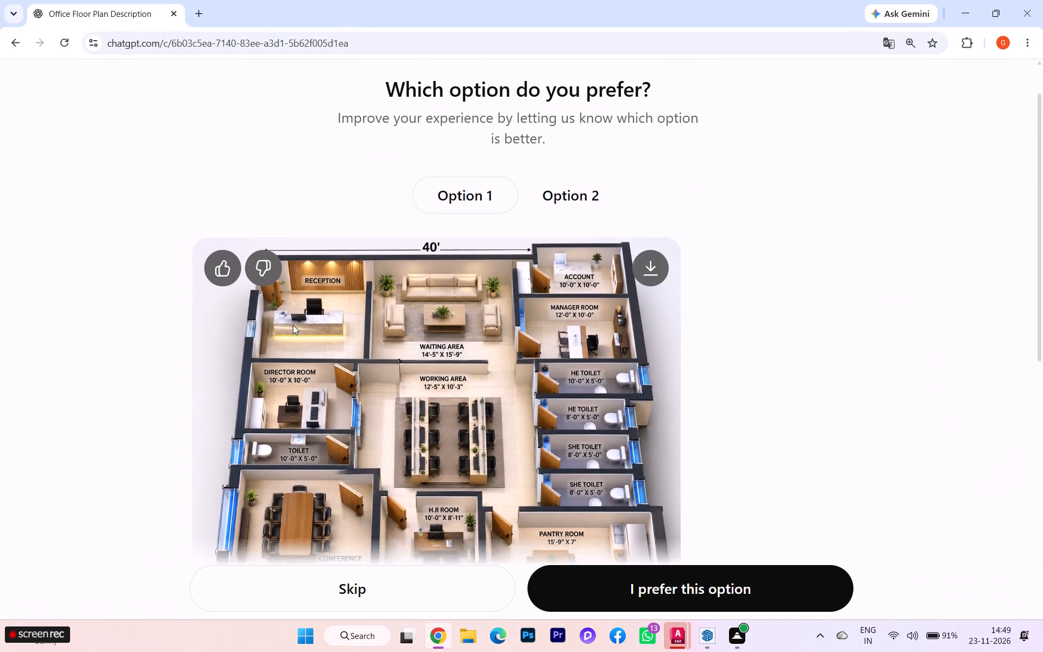
scroll(293, 324, "down", 2)
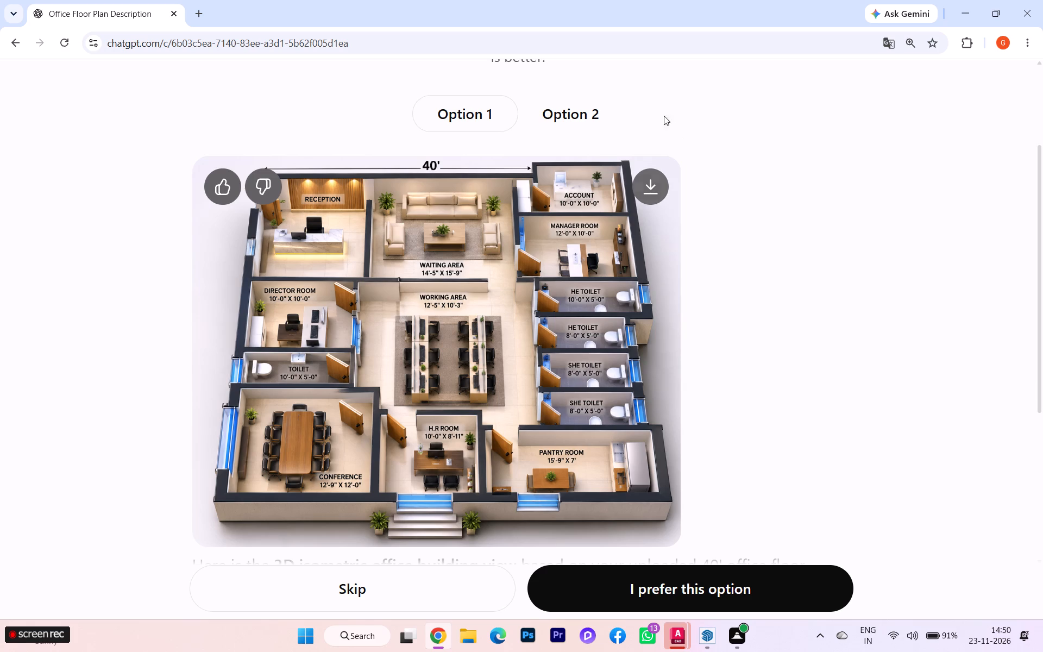
Switch back to SketchUp and undo the 7' upward move of the box above the desk.
left_click(712, 576)
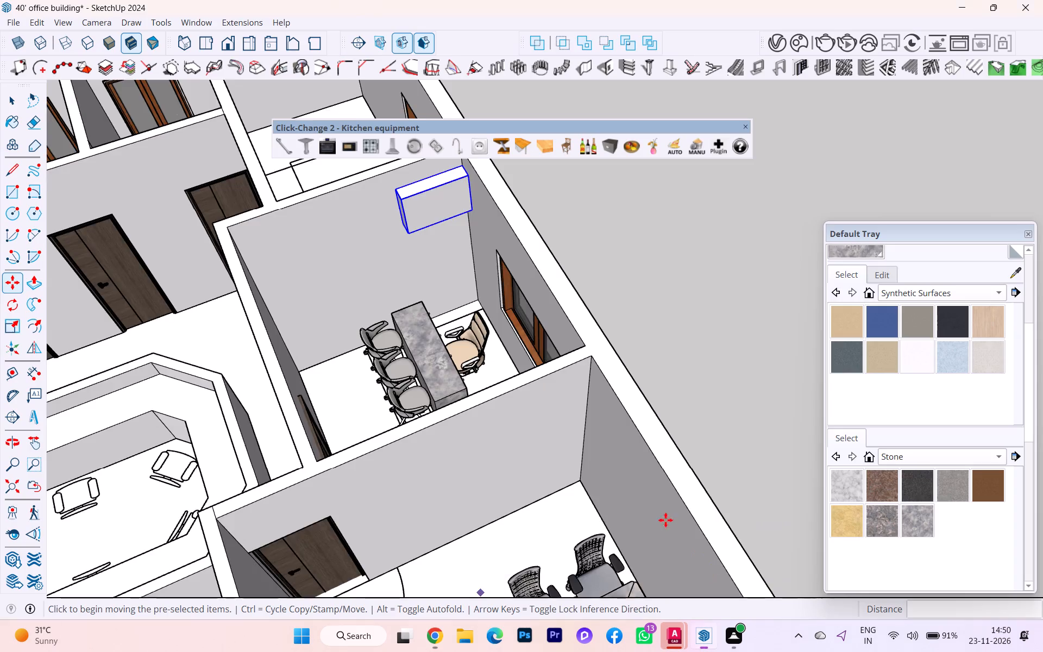
scroll(551, 301, "down", 3)
scroll(561, 295, "up", 1)
scroll(562, 294, "down", 2)
scroll(569, 294, "up", 2)
scroll(572, 294, "down", 1)
scroll(506, 234, "up", 1)
scroll(506, 234, "down", 3)
scroll(506, 234, "up", 9)
scroll(501, 237, "down", 3)
scroll(501, 238, "up", 3)
scroll(481, 265, "down", 1)
scroll(481, 265, "up", 2)
scroll(481, 265, "down", 3)
scroll(481, 265, "up", 1)
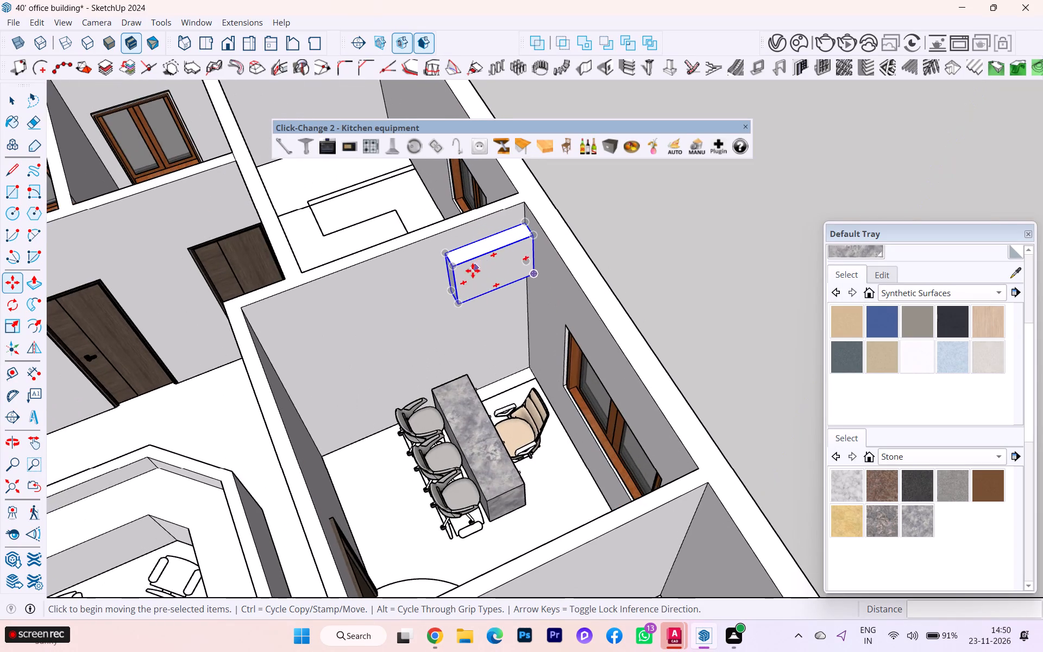
scroll(468, 272, "up", 2)
scroll(468, 272, "down", 2)
scroll(468, 272, "up", 8)
scroll(466, 273, "down", 2)
scroll(466, 273, "up", 2)
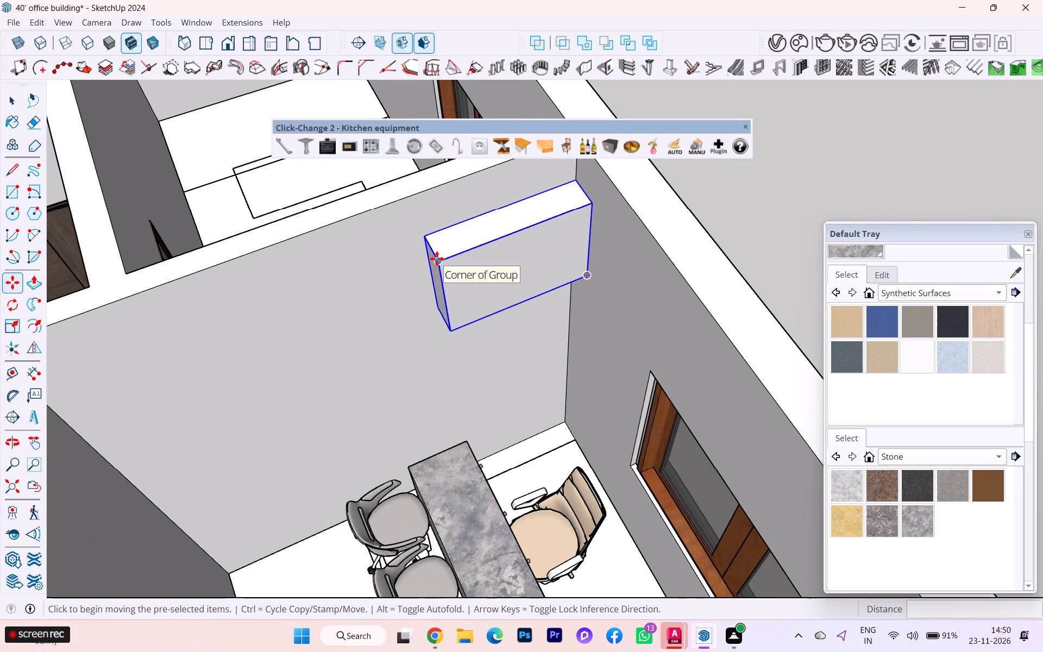
key("ctrl+z")
scroll(521, 421, "up", 2)
scroll(520, 422, "down", 1)
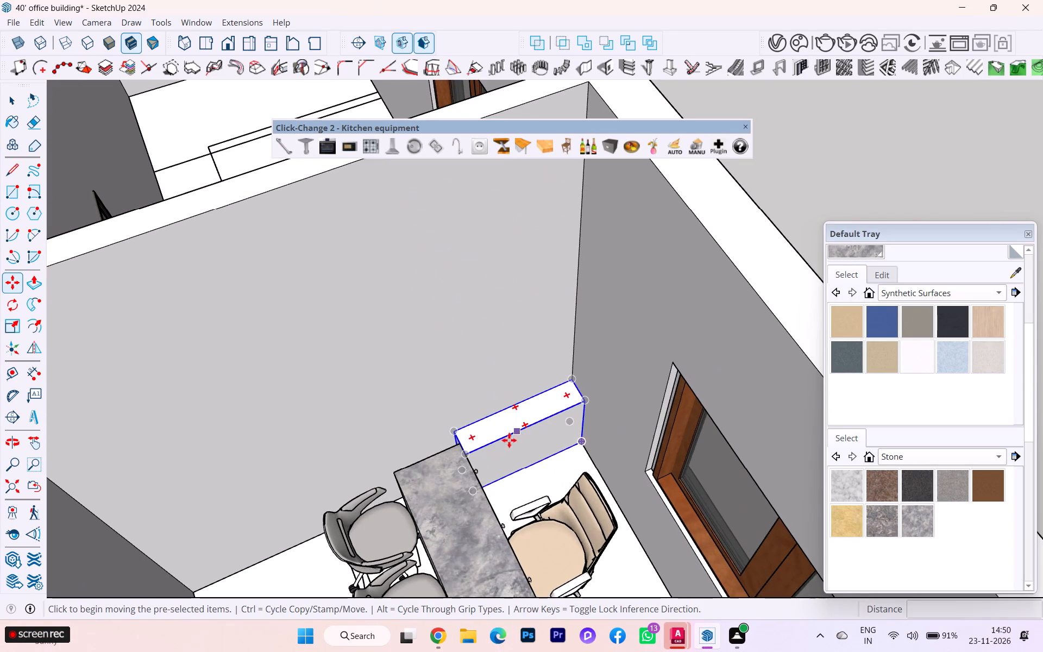
Examine from several angles where the box beside the desk meets the desk's corner and the wall.
middle_click_drag(494, 443, 382, 411)
scroll(428, 438, "up", 5)
middle_click_drag(469, 475, 368, 467)
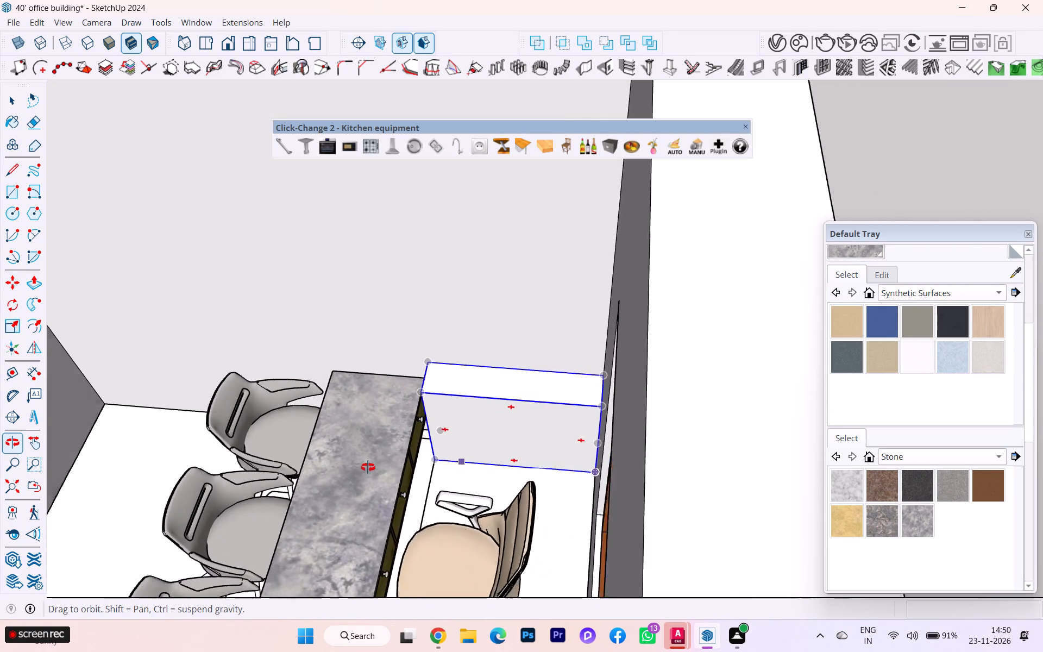
middle_click_drag(368, 467, 376, 456)
scroll(400, 434, "down", 2)
scroll(402, 432, "up", 6)
scroll(409, 428, "down", 1)
scroll(409, 428, "up", 1)
scroll(440, 399, "down", 1)
scroll(440, 399, "up", 2)
scroll(440, 399, "down", 1)
scroll(440, 399, "up", 8)
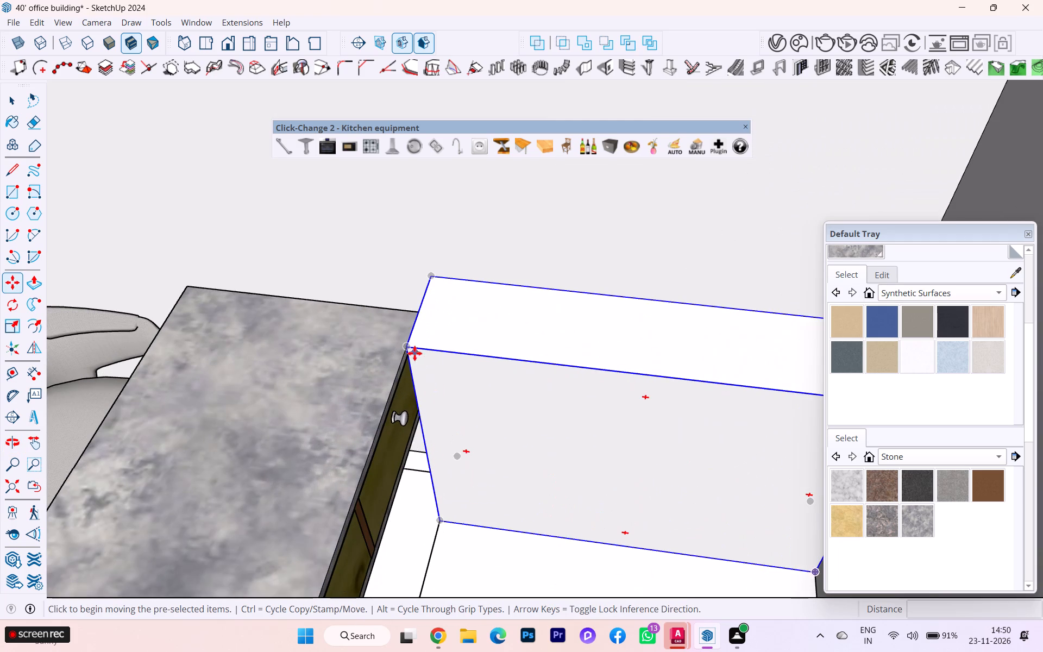
scroll(412, 354, "down", 3)
middle_click_drag(414, 353, 709, 357)
scroll(579, 399, "down", 1)
scroll(472, 404, "up", 2)
scroll(411, 403, "down", 2)
middle_click_drag(492, 391, 582, 385)
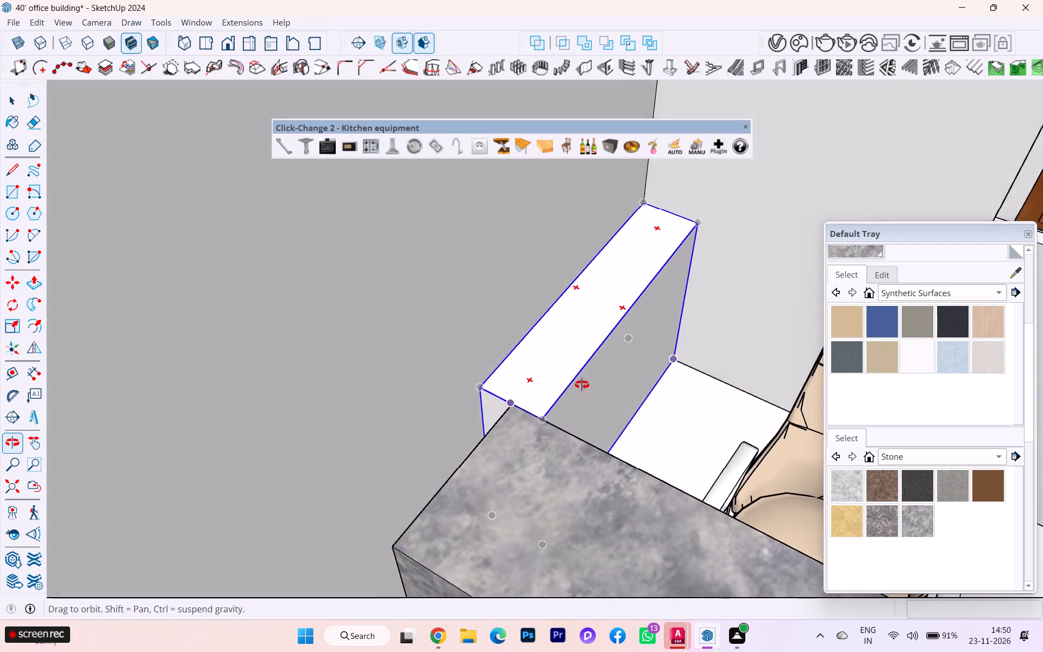
middle_click_drag(582, 385, 585, 384)
scroll(565, 395, "up", 5)
middle_click_drag(494, 421, 535, 419)
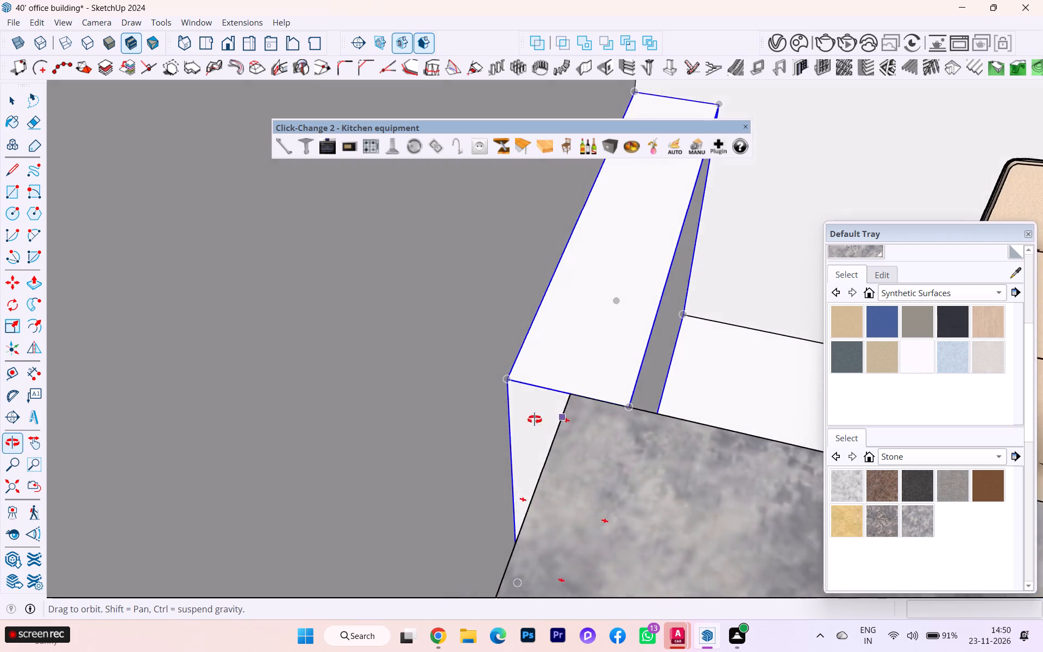
middle_click_drag(535, 419, 465, 441)
scroll(461, 427, "up", 3)
scroll(461, 423, "down", 2)
scroll(461, 422, "up", 1)
Open the box group and Push/Pull its desk-side end face inward by 4 5/16".
left_click(9, 91)
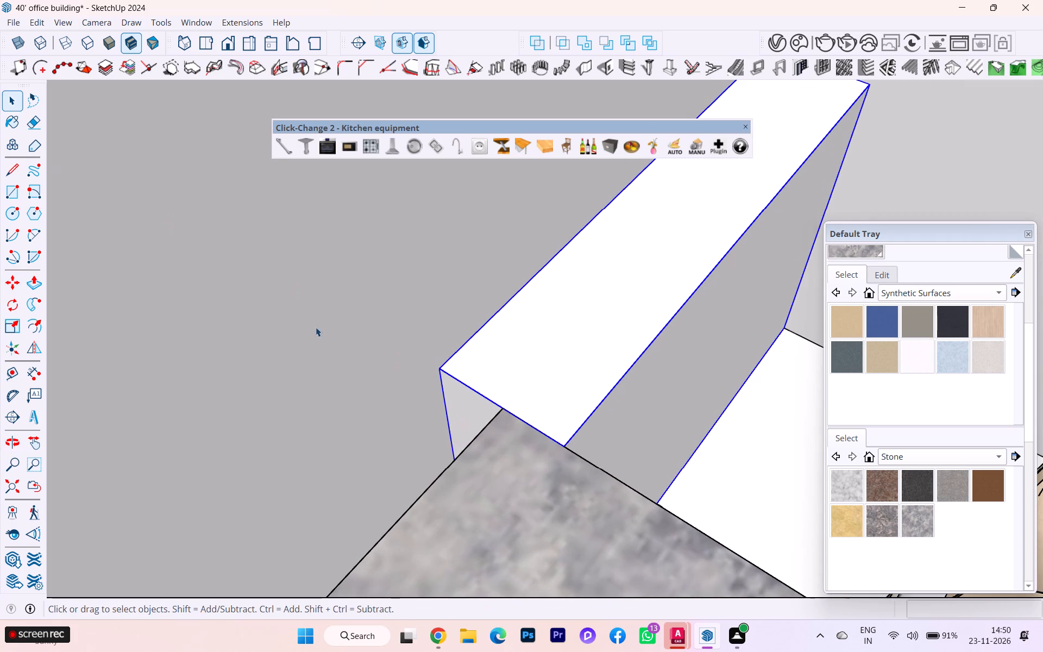
left_click(481, 424)
double_click(467, 406)
left_click(471, 403)
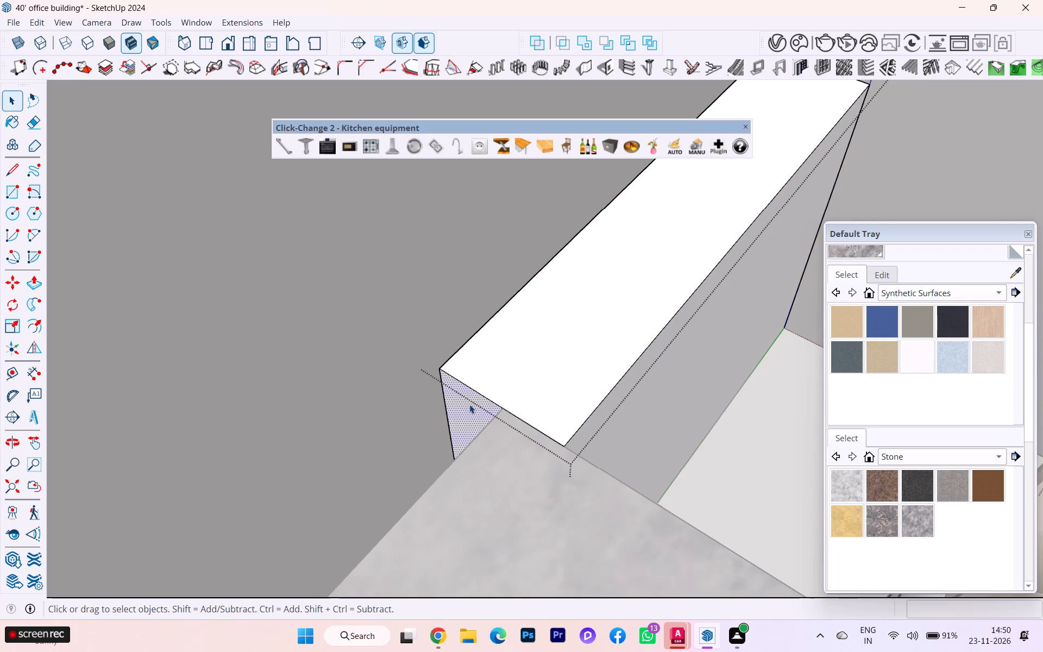
key("p")
left_click(468, 405)
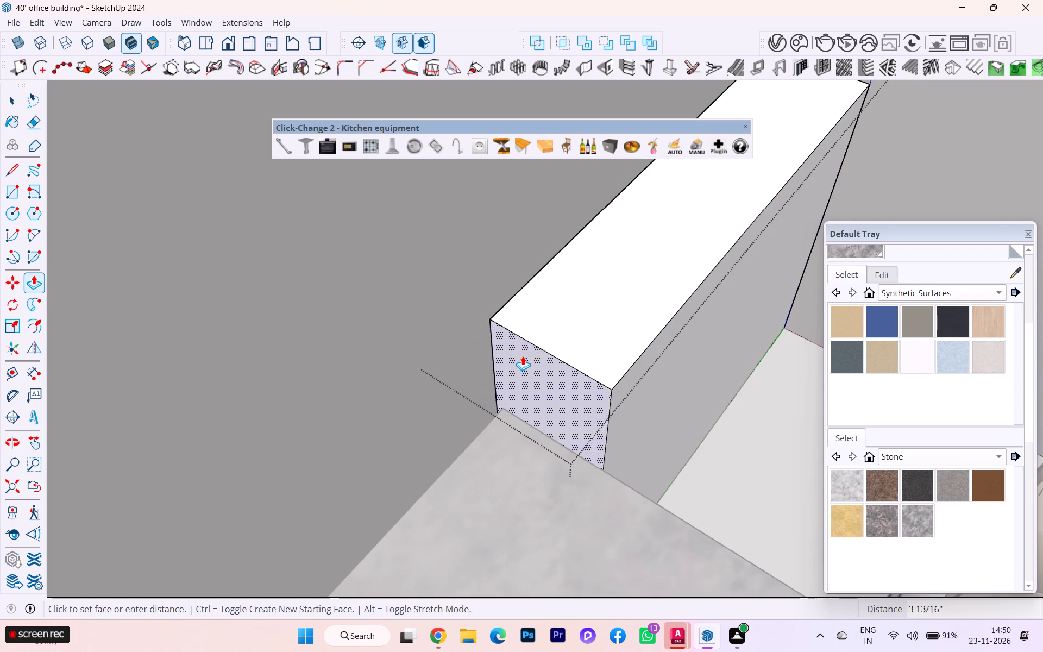
left_click(535, 356)
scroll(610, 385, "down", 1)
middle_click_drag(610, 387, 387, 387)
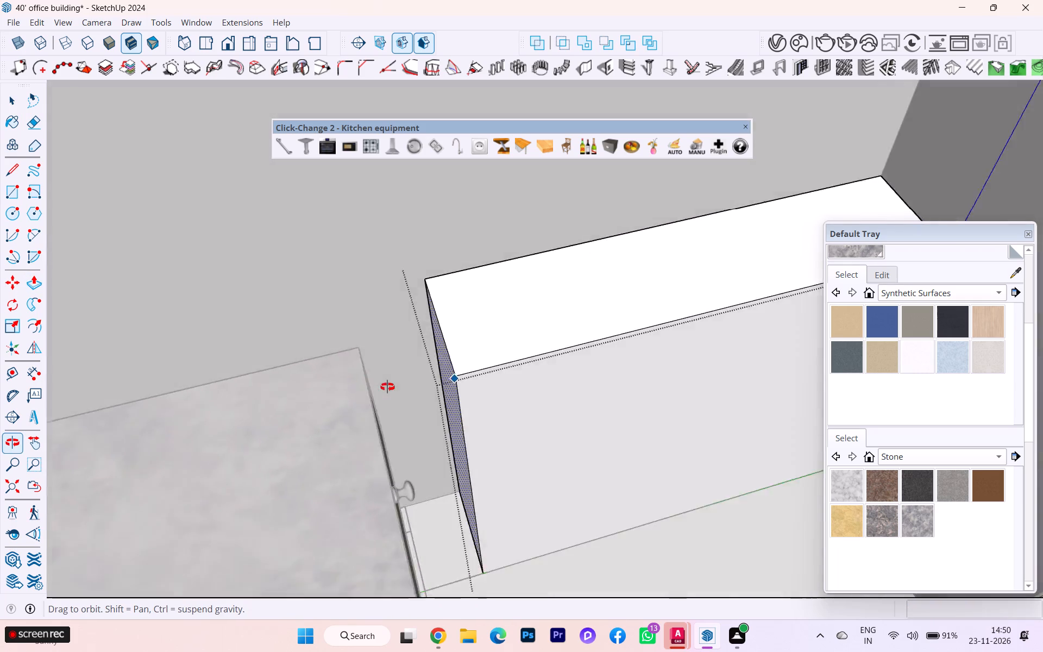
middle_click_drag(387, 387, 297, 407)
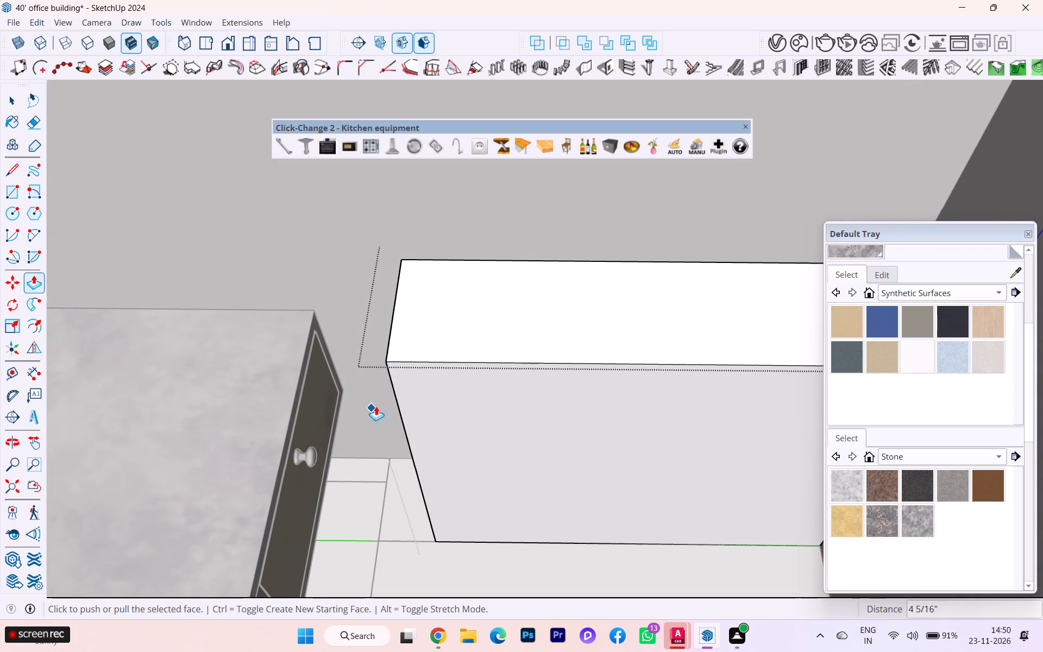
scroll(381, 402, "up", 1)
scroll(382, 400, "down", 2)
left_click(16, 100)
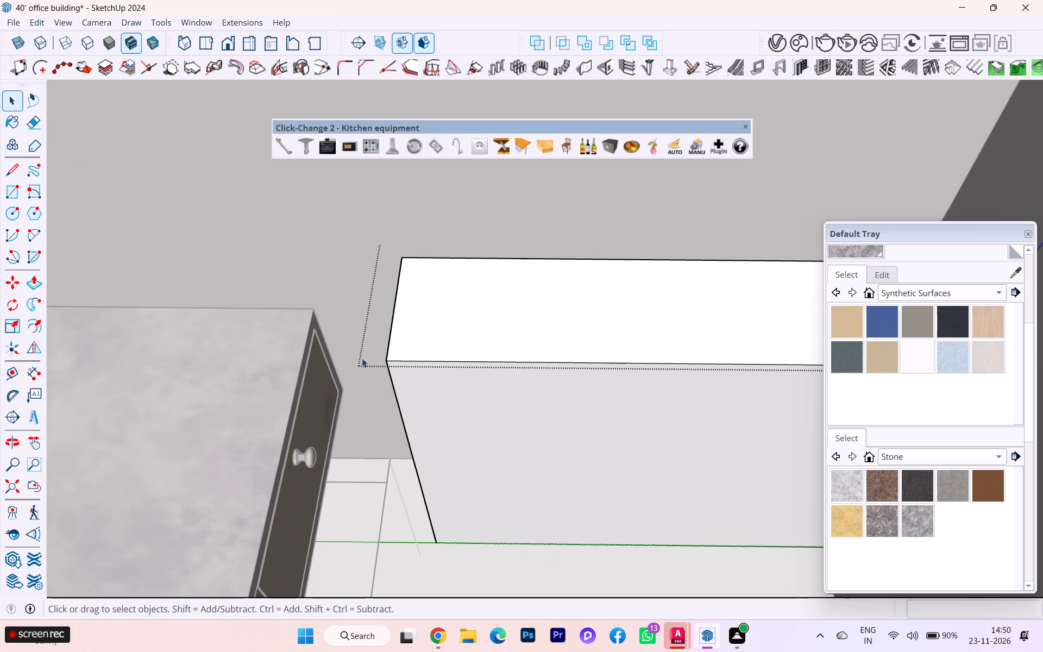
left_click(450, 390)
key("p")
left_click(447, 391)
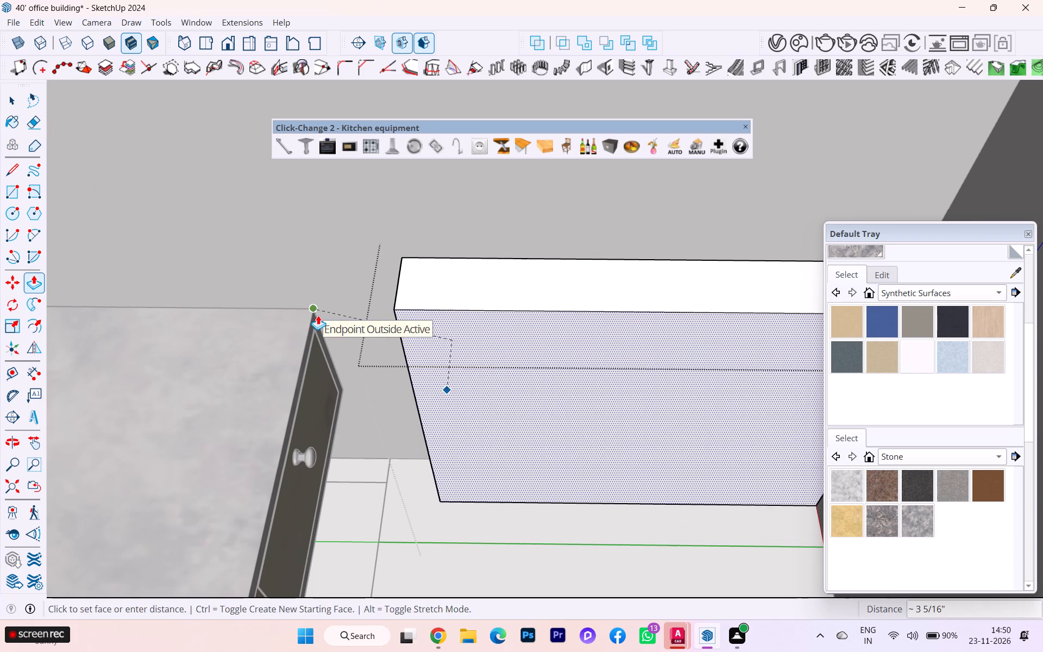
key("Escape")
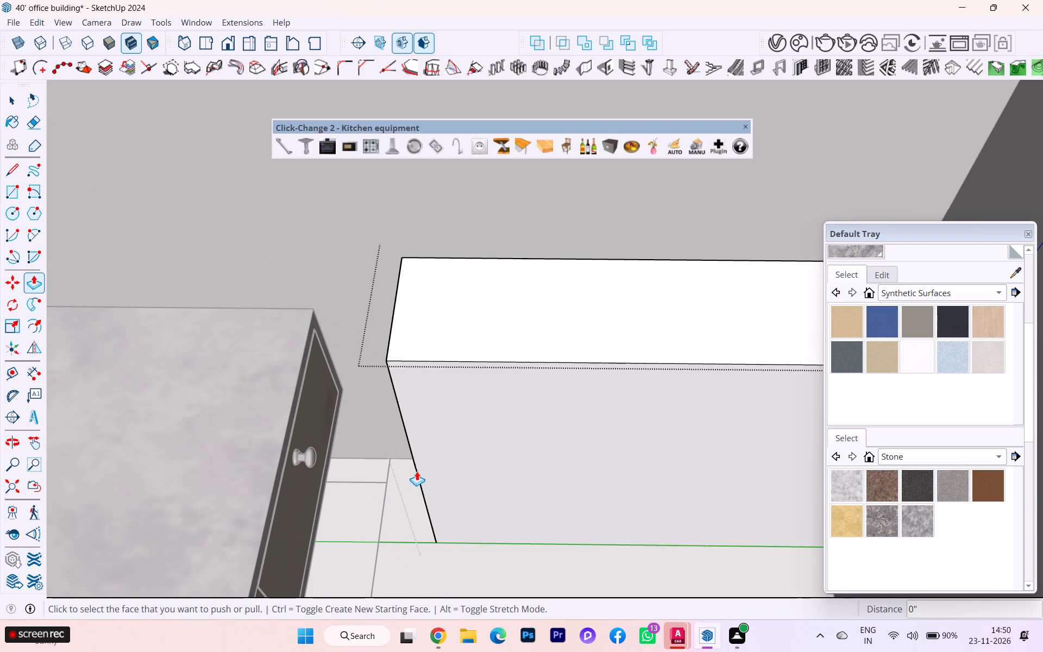
Push/Pull the box's desk-side end face a further 13/16" inward, away from the desk.
middle_click_drag(411, 455, 525, 460)
left_click(441, 413)
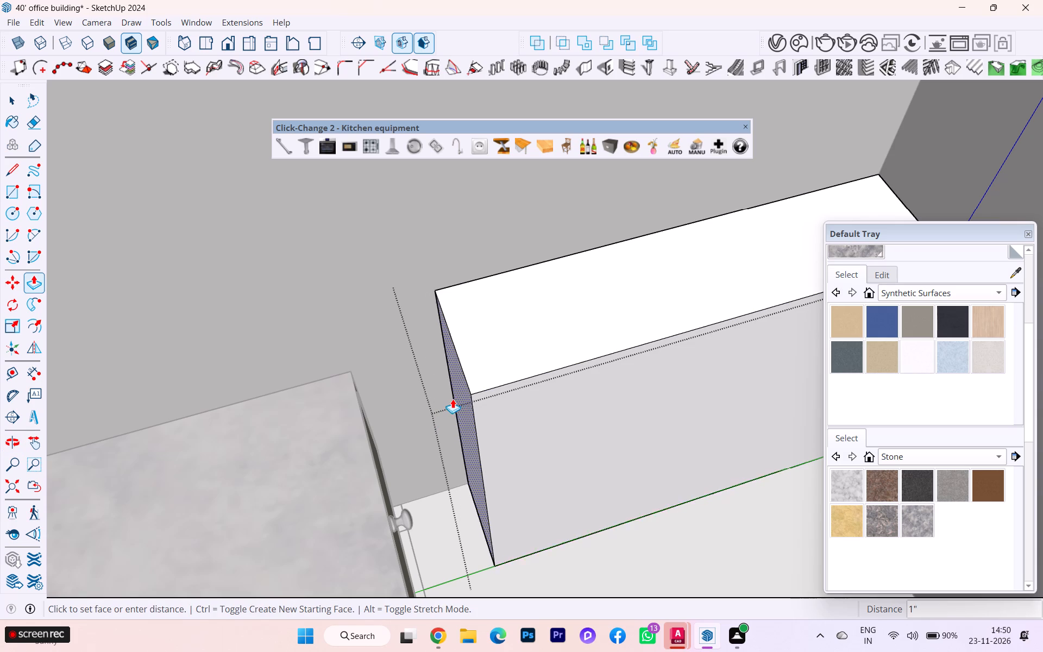
left_click(451, 399)
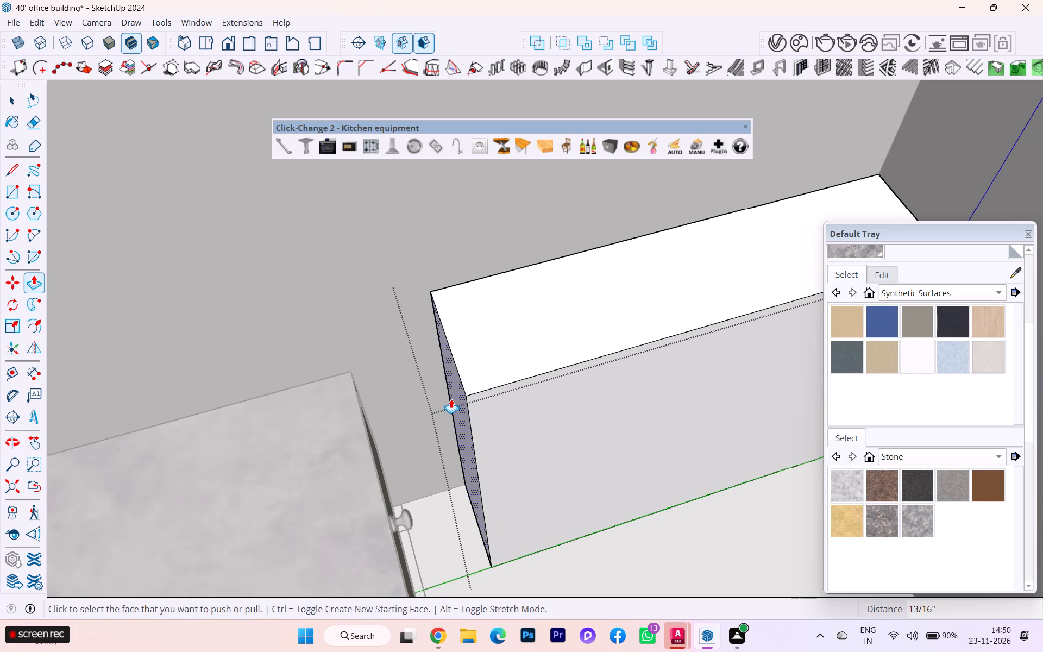
Offset the outline of the box's front face inward by 0.75".
scroll(553, 401, "down", 1)
middle_click_drag(553, 401, 454, 397)
left_click(22, 105)
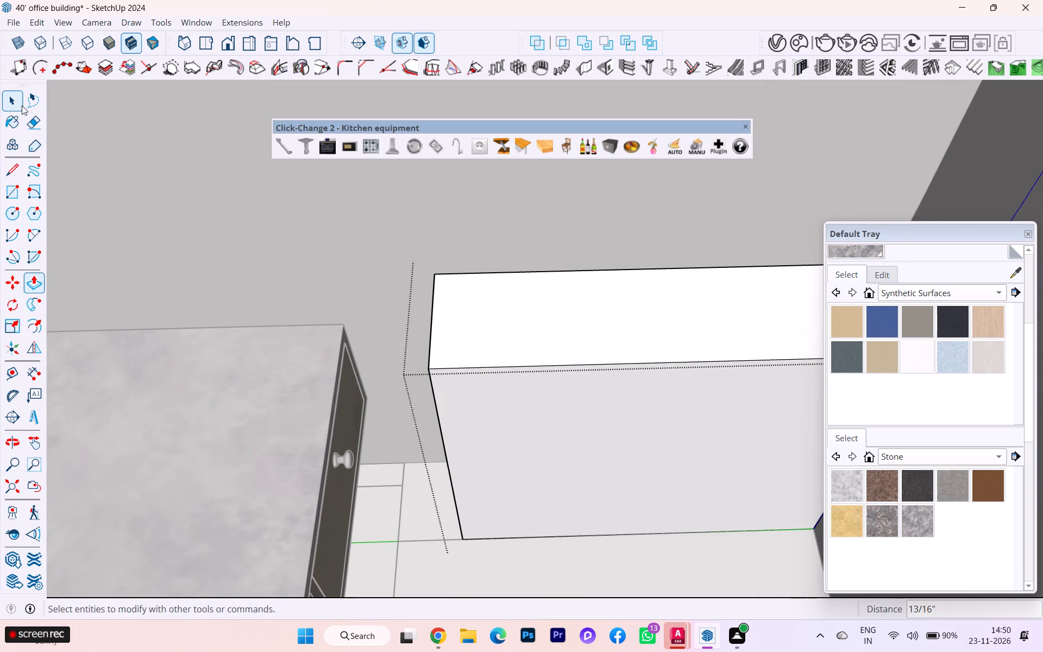
left_click(546, 473)
key("f")
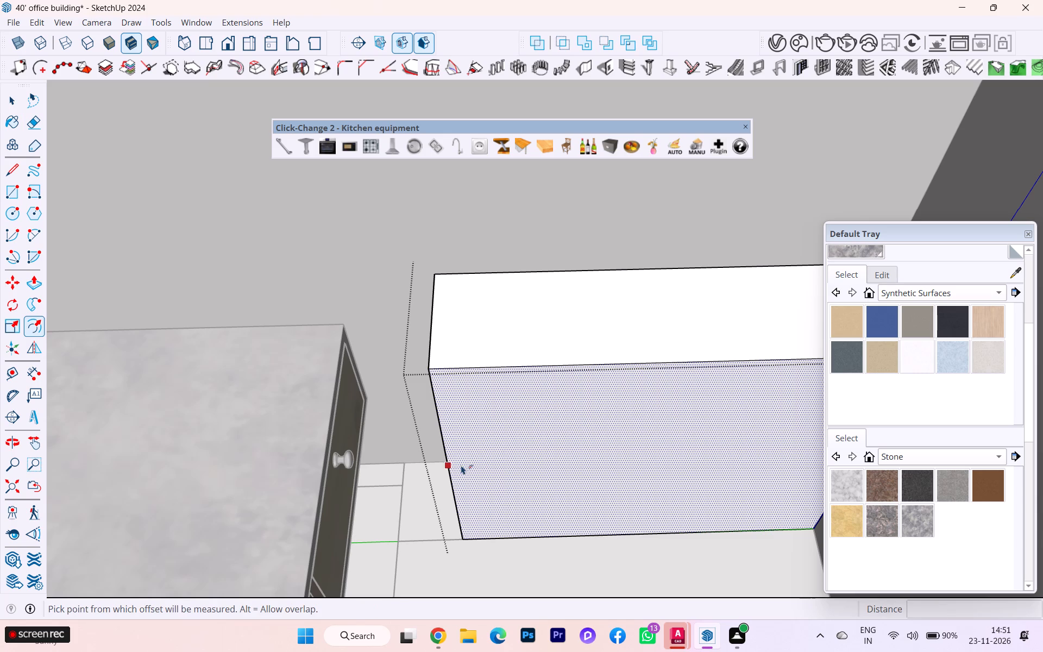
left_click(458, 462)
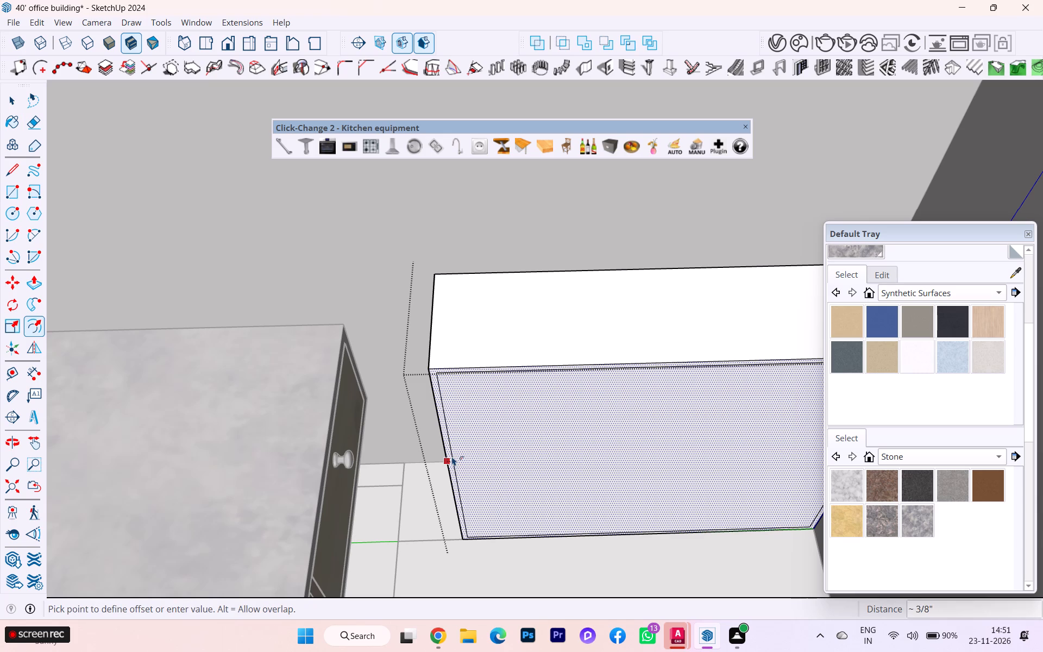
type(".75")
key("Return")
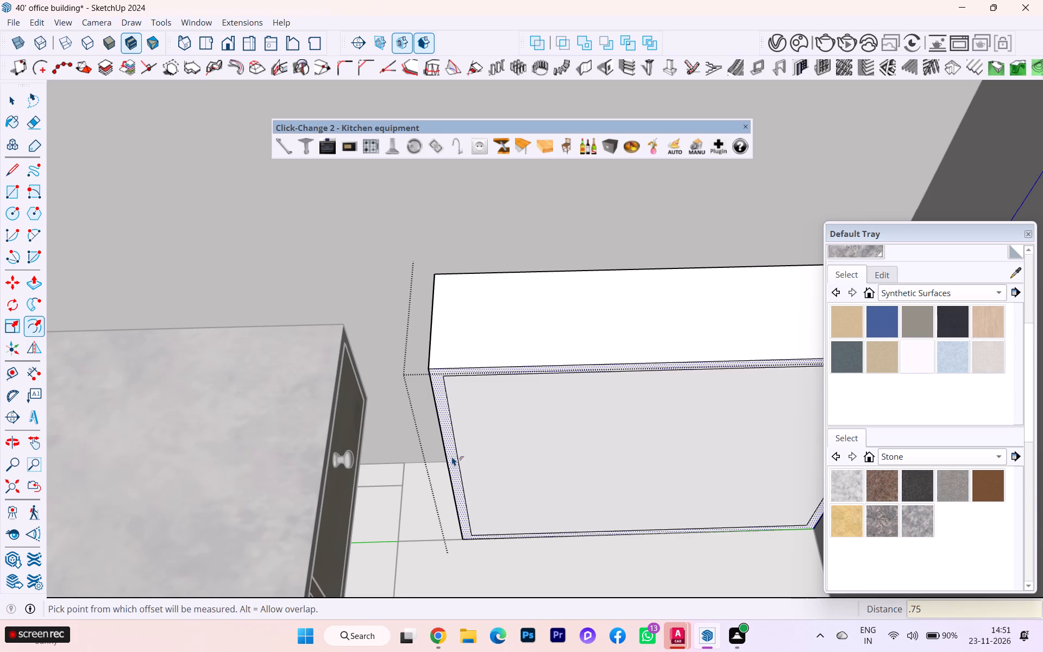
Hollow the box by pushing its inset front face through to the rear, and pull that back face forward 3/8".
left_click(12, 93)
left_click(503, 413)
key("p")
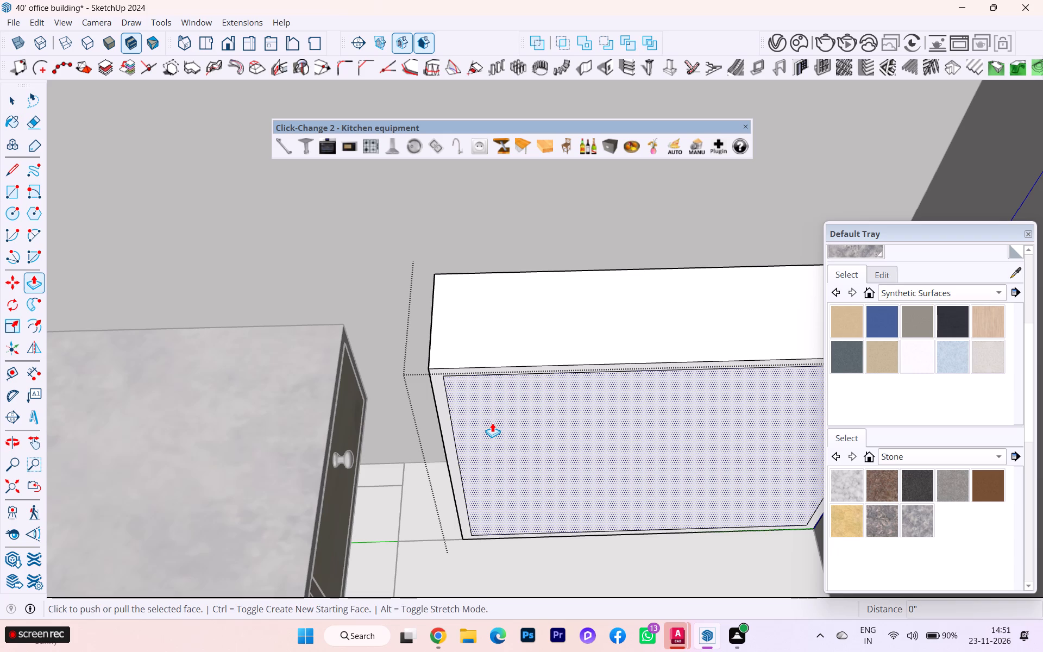
left_click(492, 423)
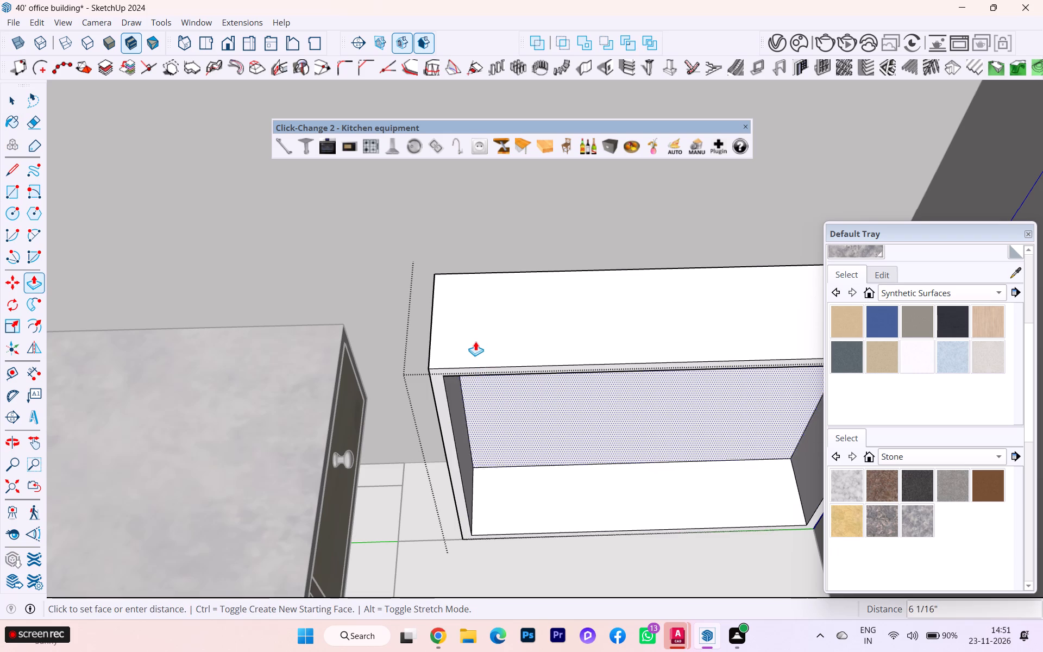
left_click(470, 331)
scroll(476, 411, "down", 1)
middle_click_drag(480, 406, 540, 367)
left_click(529, 419)
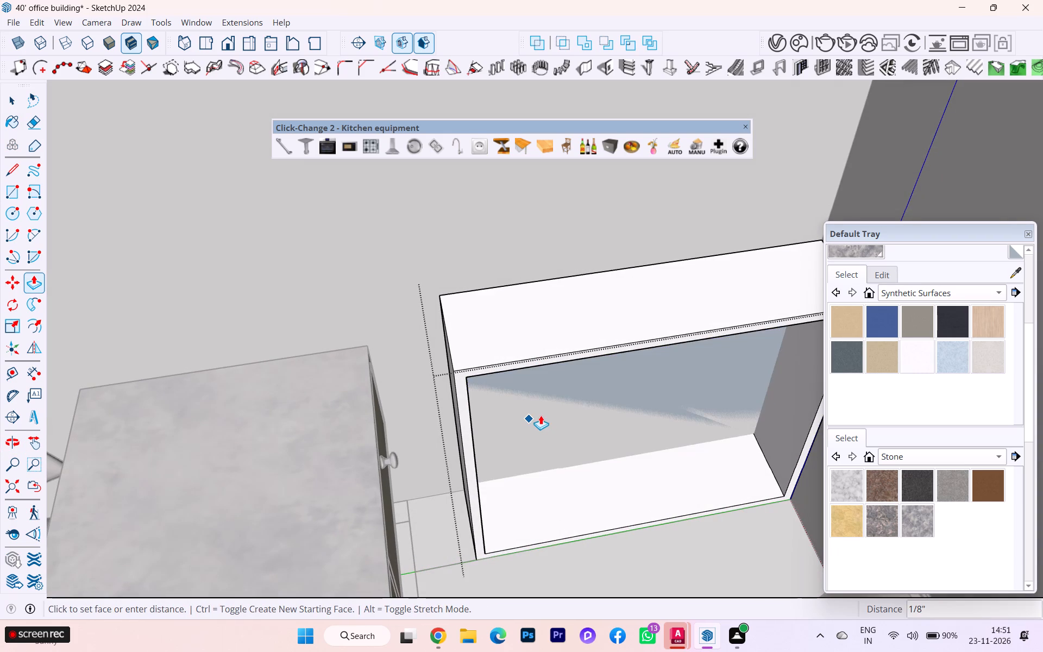
left_click(540, 420)
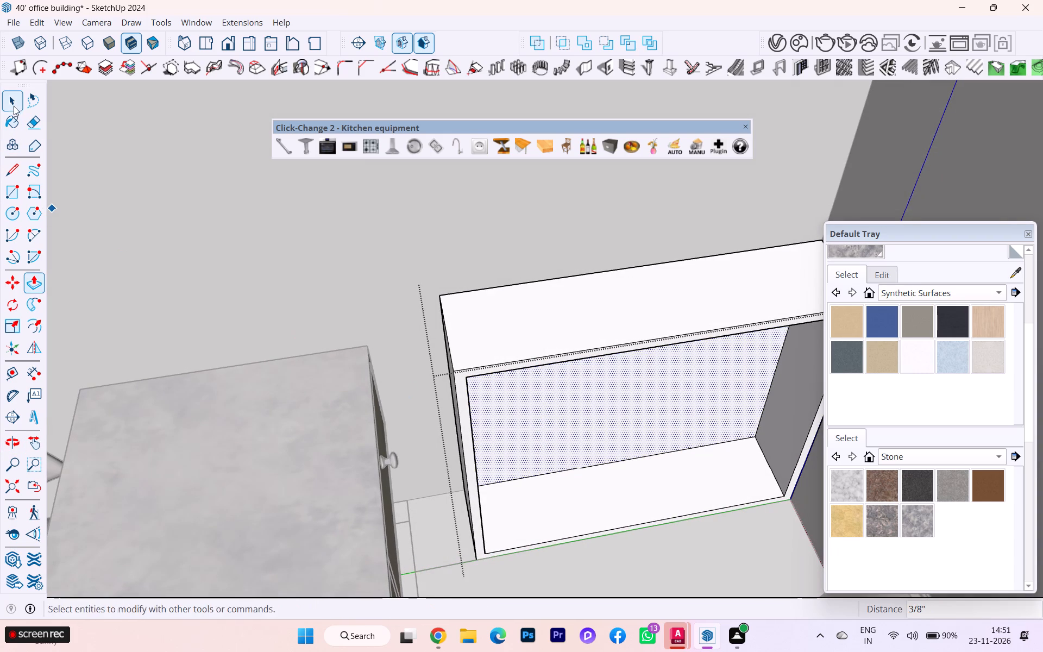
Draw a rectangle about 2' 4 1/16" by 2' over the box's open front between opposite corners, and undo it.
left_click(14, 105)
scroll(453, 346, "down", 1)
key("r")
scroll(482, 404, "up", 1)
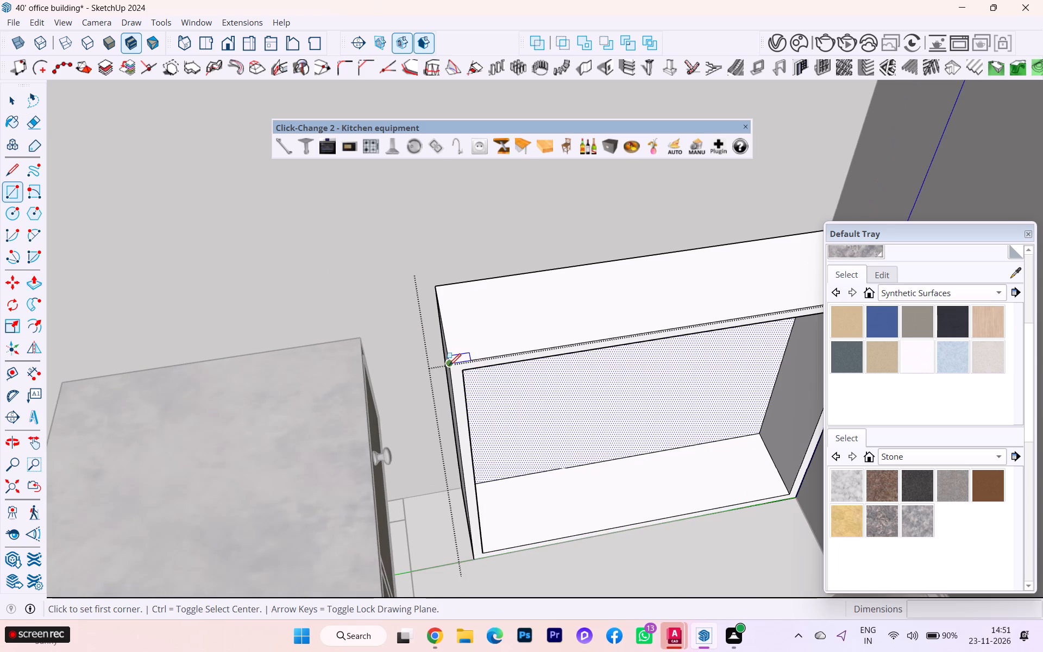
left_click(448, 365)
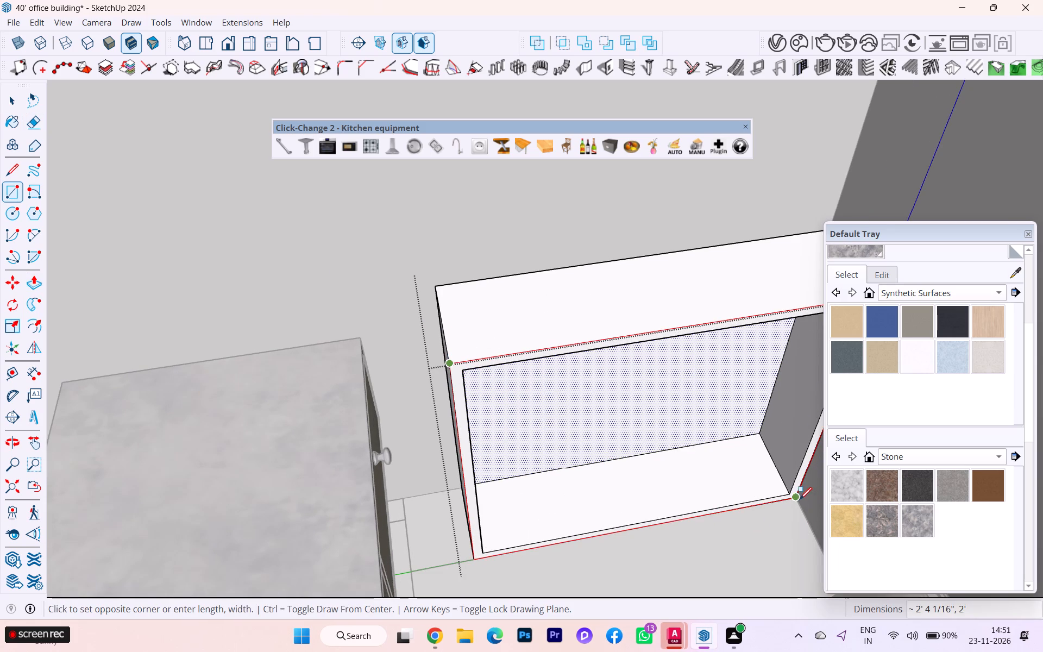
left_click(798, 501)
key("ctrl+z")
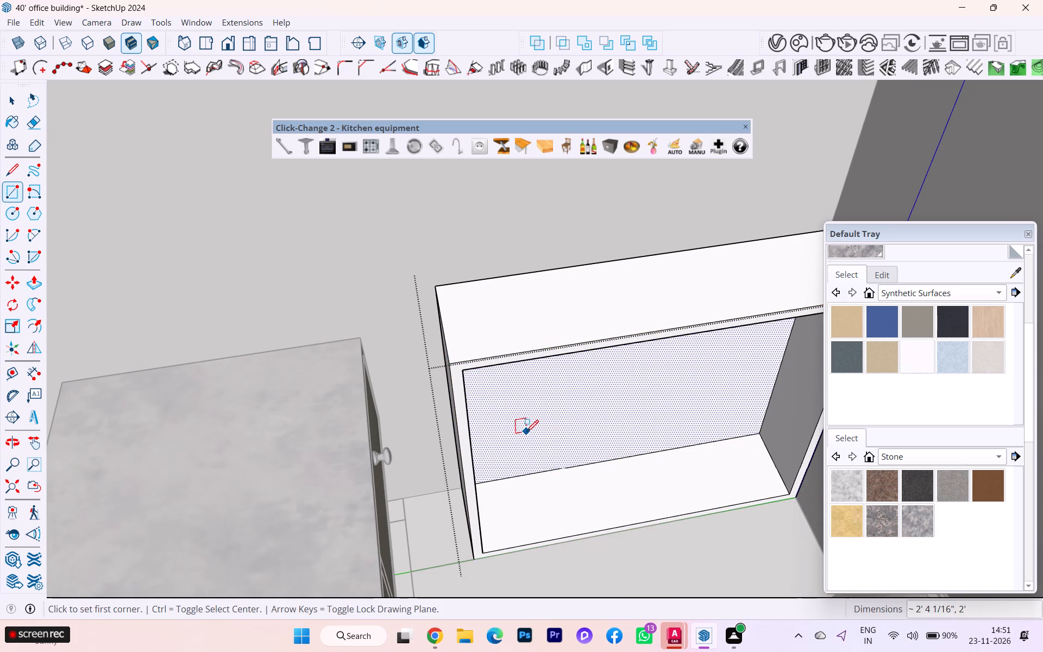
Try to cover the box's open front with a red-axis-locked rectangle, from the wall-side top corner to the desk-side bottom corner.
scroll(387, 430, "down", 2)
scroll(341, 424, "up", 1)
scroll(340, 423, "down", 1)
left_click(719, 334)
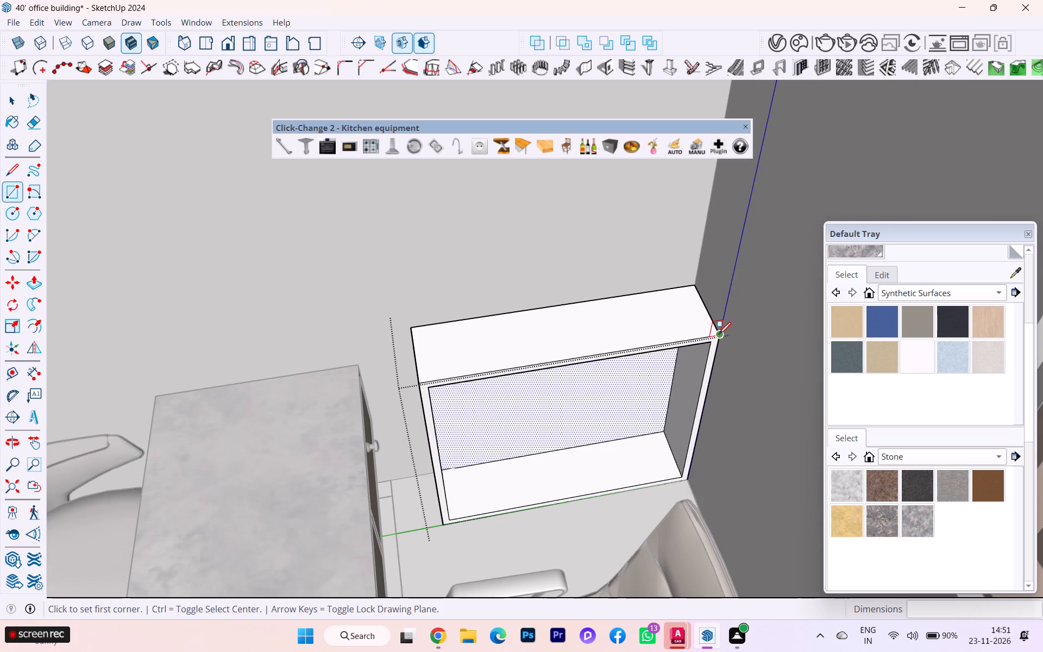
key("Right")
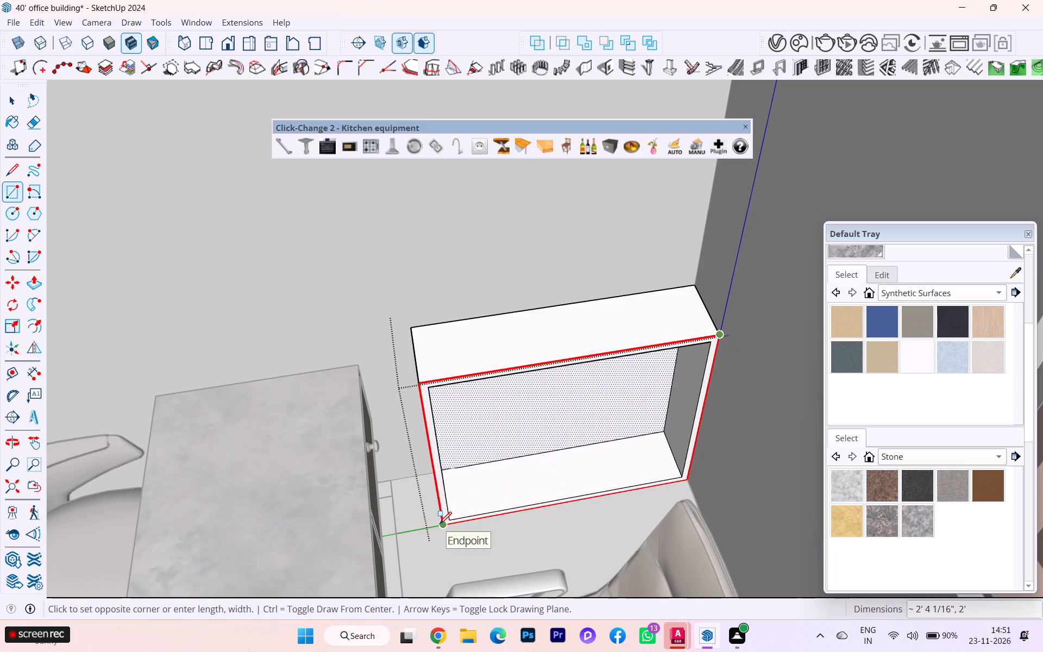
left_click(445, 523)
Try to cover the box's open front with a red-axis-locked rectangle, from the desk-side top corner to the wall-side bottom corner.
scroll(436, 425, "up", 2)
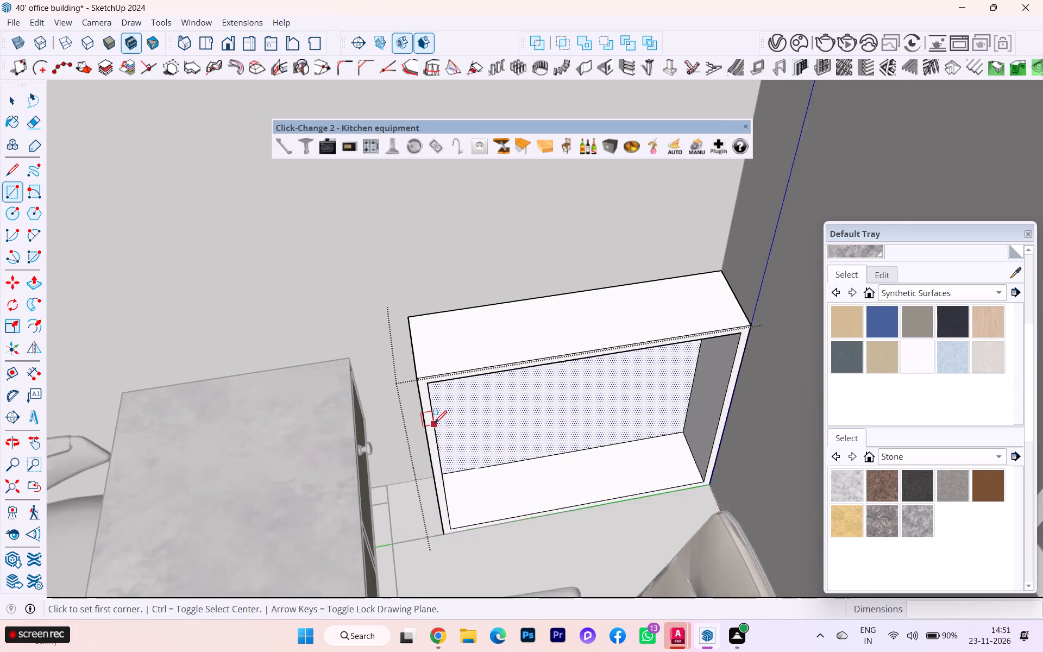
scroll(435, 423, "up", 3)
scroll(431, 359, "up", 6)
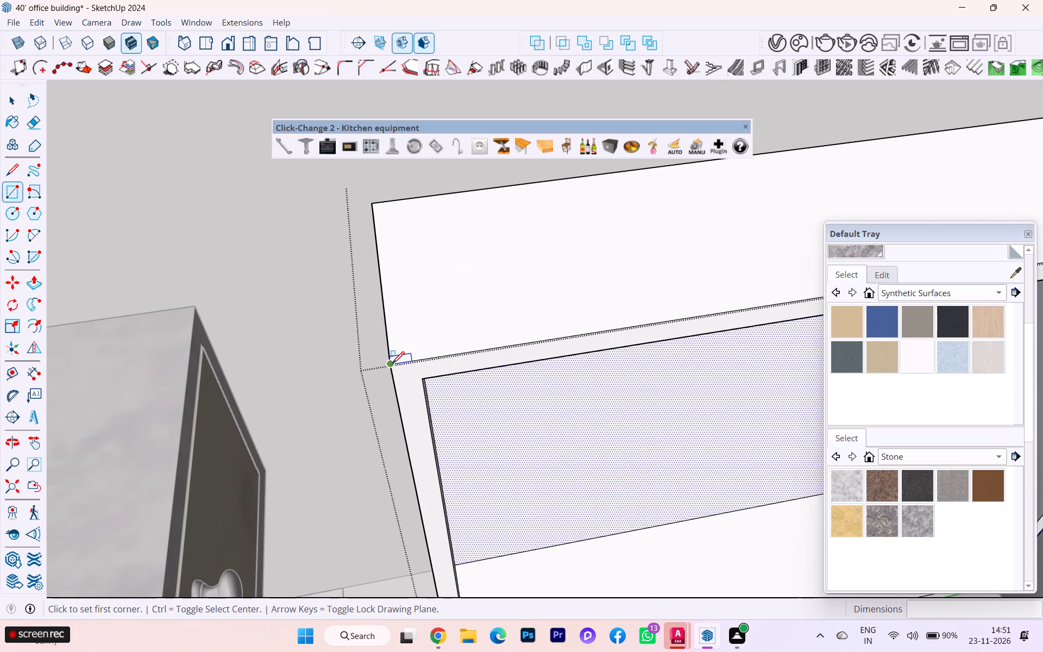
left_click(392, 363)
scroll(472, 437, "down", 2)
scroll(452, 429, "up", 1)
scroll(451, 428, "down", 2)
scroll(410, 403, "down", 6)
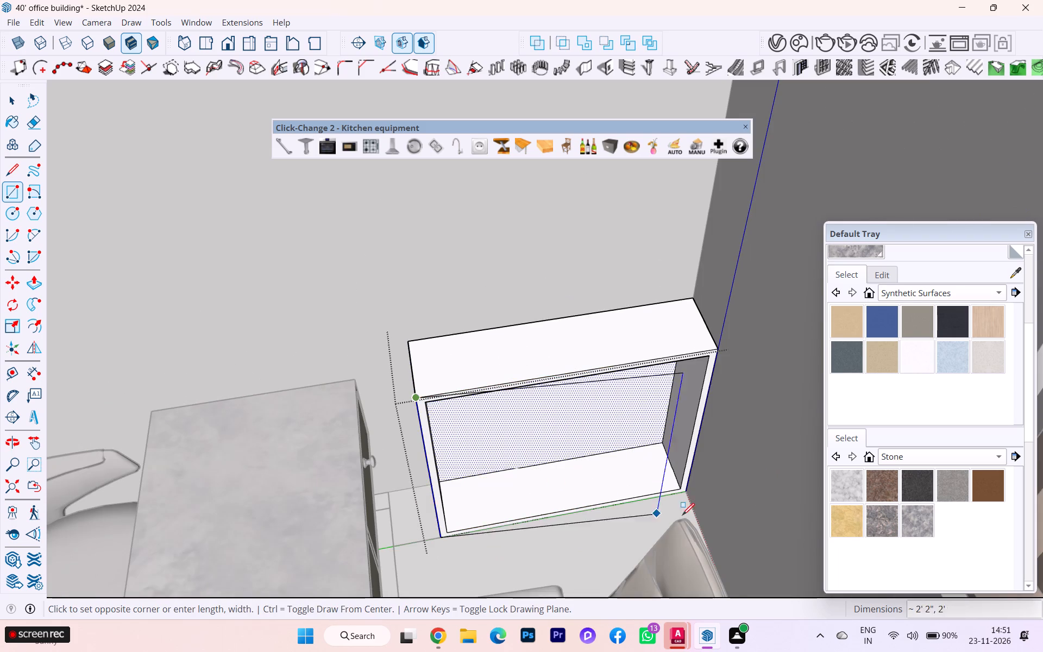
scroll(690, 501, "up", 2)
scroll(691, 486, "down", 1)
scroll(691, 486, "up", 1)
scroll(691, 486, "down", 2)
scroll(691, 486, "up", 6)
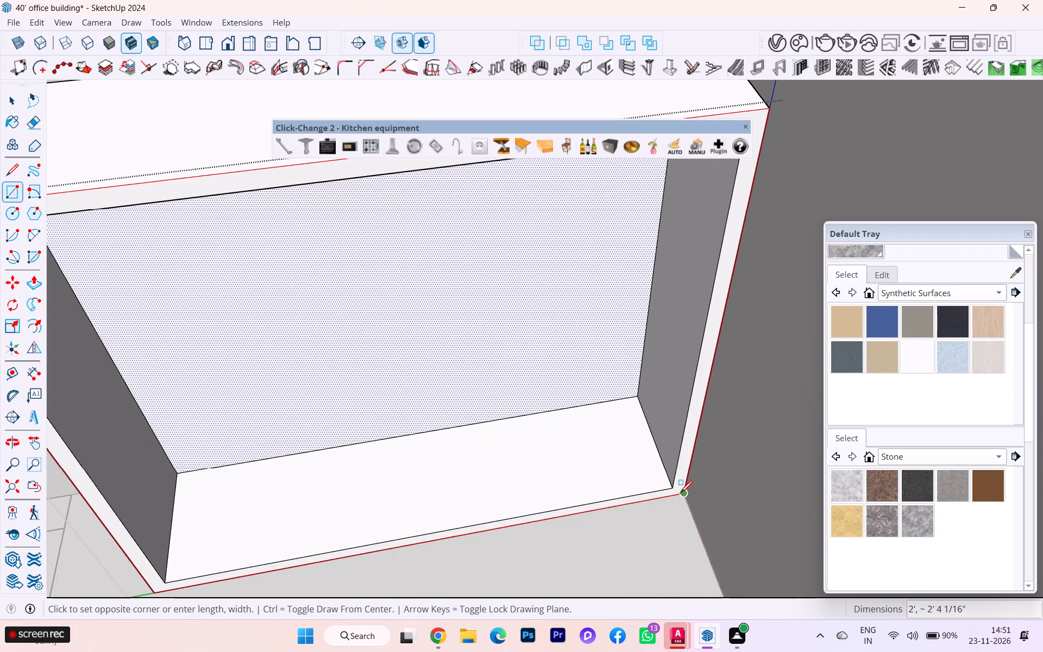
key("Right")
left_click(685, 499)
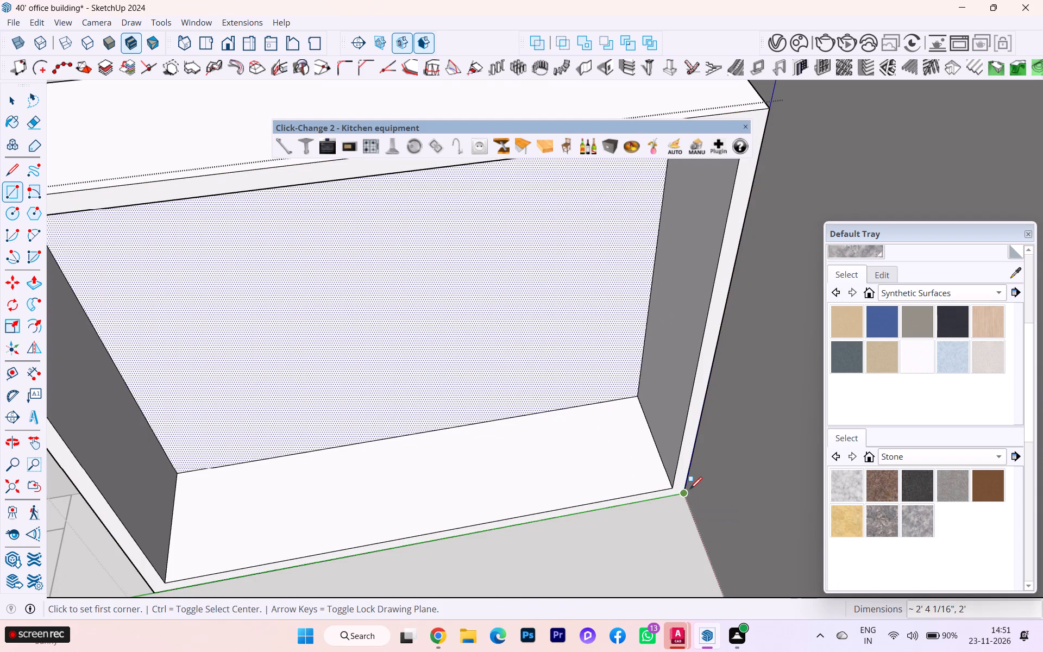
Close the box's open front with a red-axis-locked rectangle between the opening's inner wall-side bottom and desk-side top corners.
scroll(694, 484, "down", 3)
scroll(694, 484, "up", 1)
scroll(694, 484, "down", 1)
left_click(676, 490)
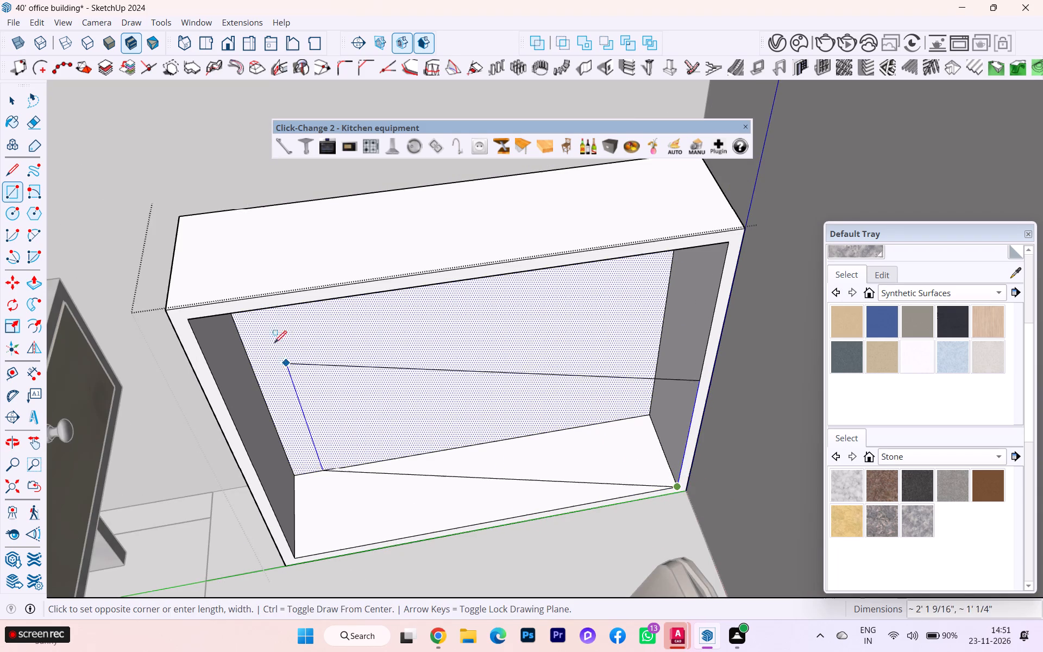
key("Right")
left_click(189, 323)
scroll(259, 333, "down", 2)
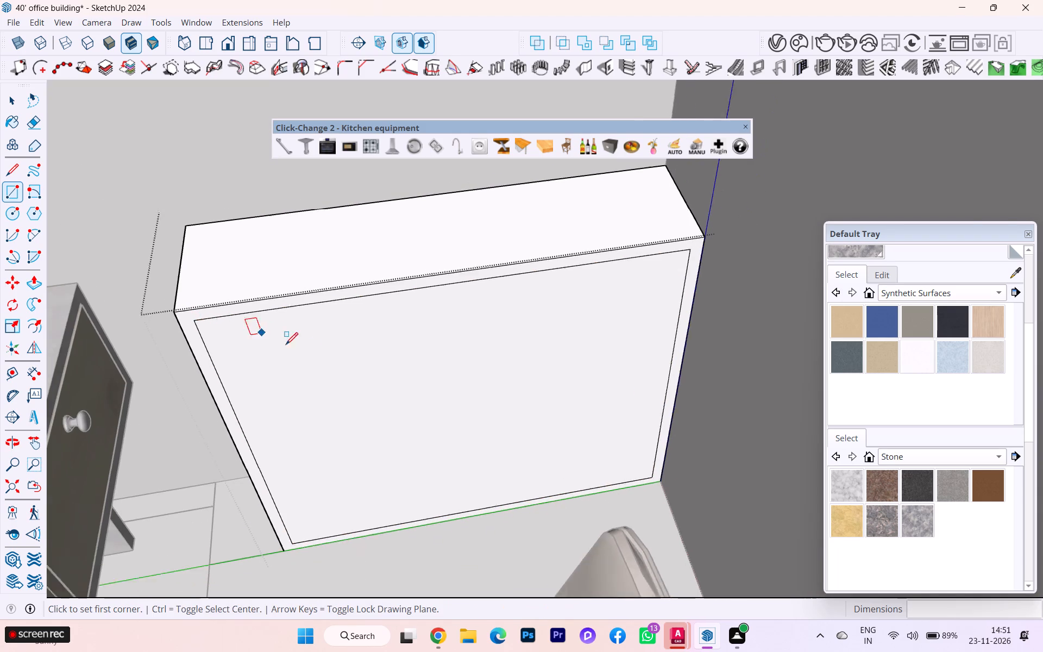
scroll(286, 344, "down", 2)
Push/Pull the new face over the box's opening outward by 0.75" to form the front panel.
left_click(11, 96)
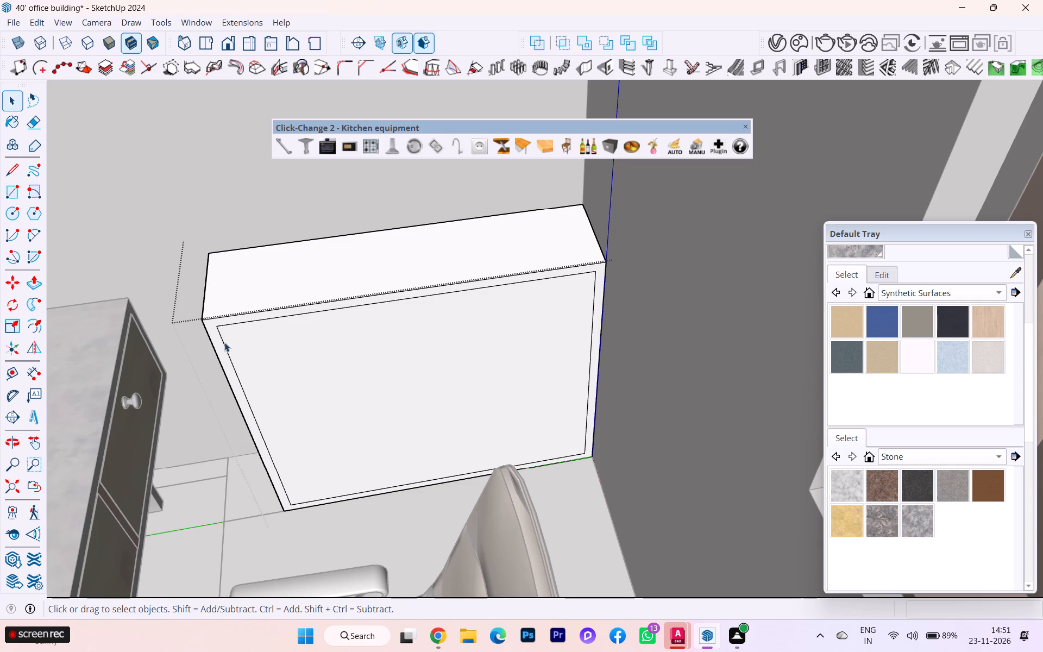
left_click(230, 348)
left_click(224, 359)
left_click(267, 357)
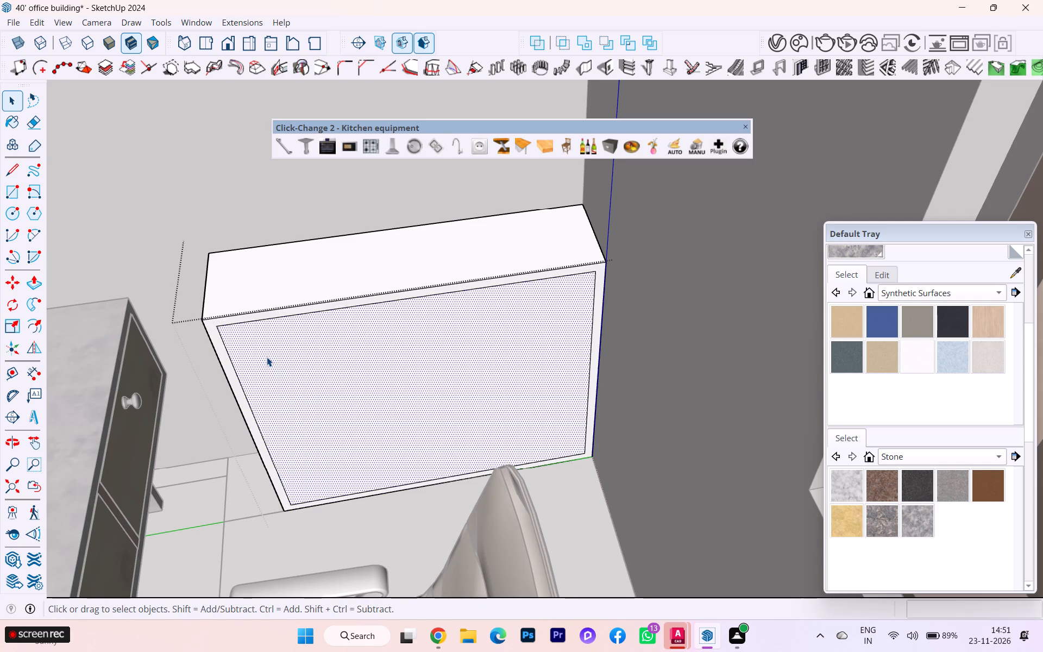
key("p")
left_click(273, 352)
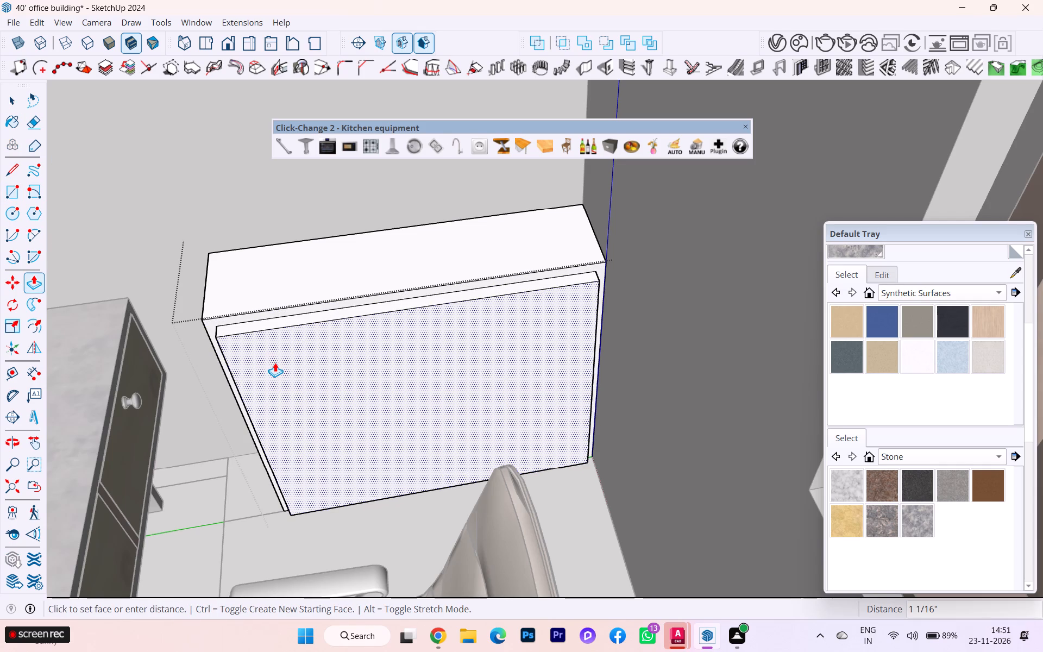
type(".75")
key("Return")
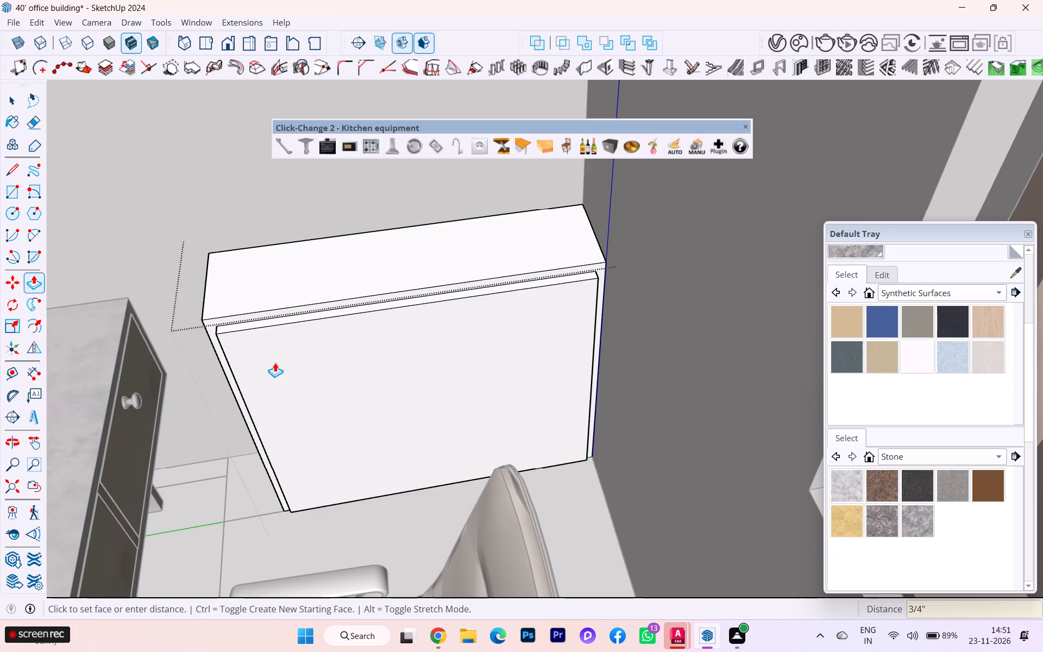
Extend the front panel's top side upward by 3/4" to align with the box's outer top edge.
scroll(325, 308, "up", 3)
left_click(316, 316)
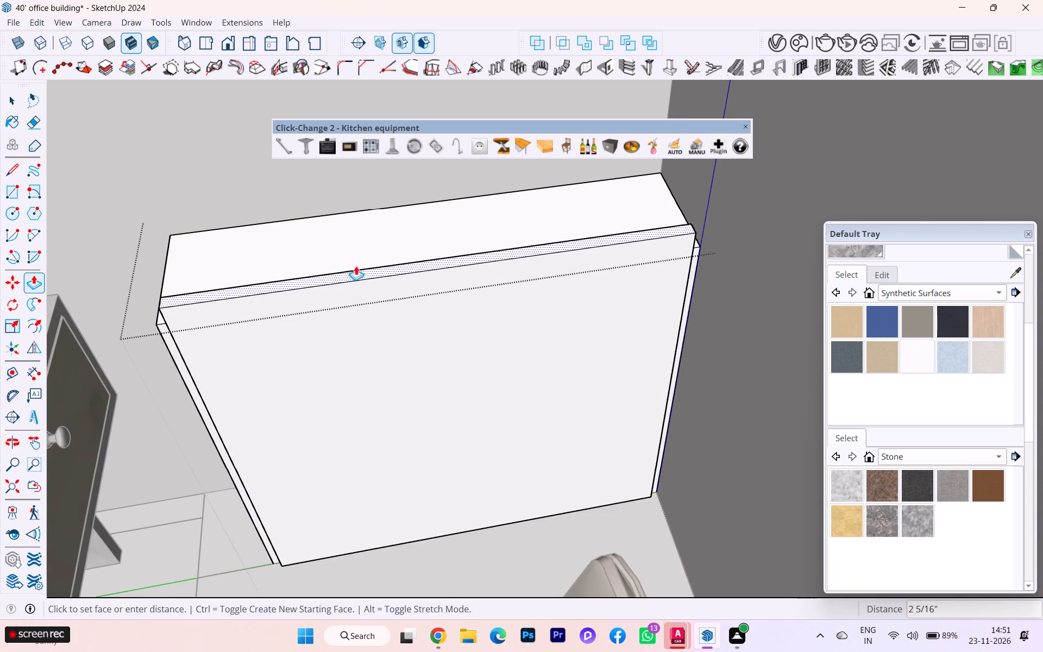
left_click(698, 241)
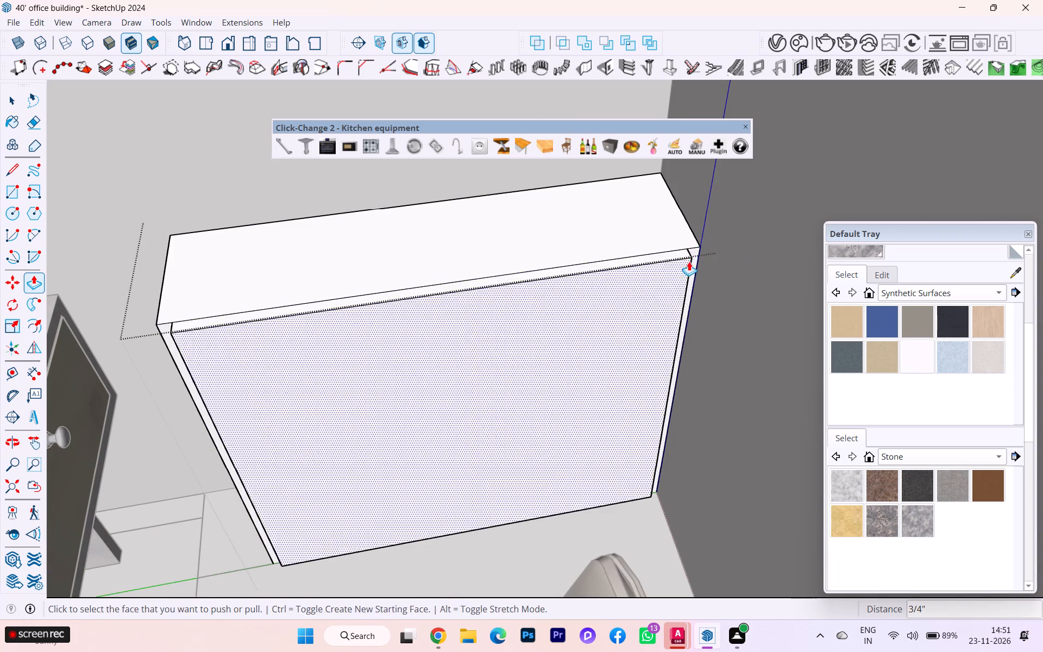
Extend the front panel's wall-side narrow face outward until it is flush with the box's wall-side edge.
scroll(689, 263, "down", 1)
middle_click_drag(688, 266, 559, 299)
scroll(640, 322, "down", 2)
scroll(641, 322, "up", 4)
scroll(680, 322, "down", 1)
scroll(680, 322, "up", 2)
scroll(682, 322, "down", 2)
scroll(682, 322, "up", 4)
scroll(705, 319, "down", 2)
scroll(705, 319, "up", 6)
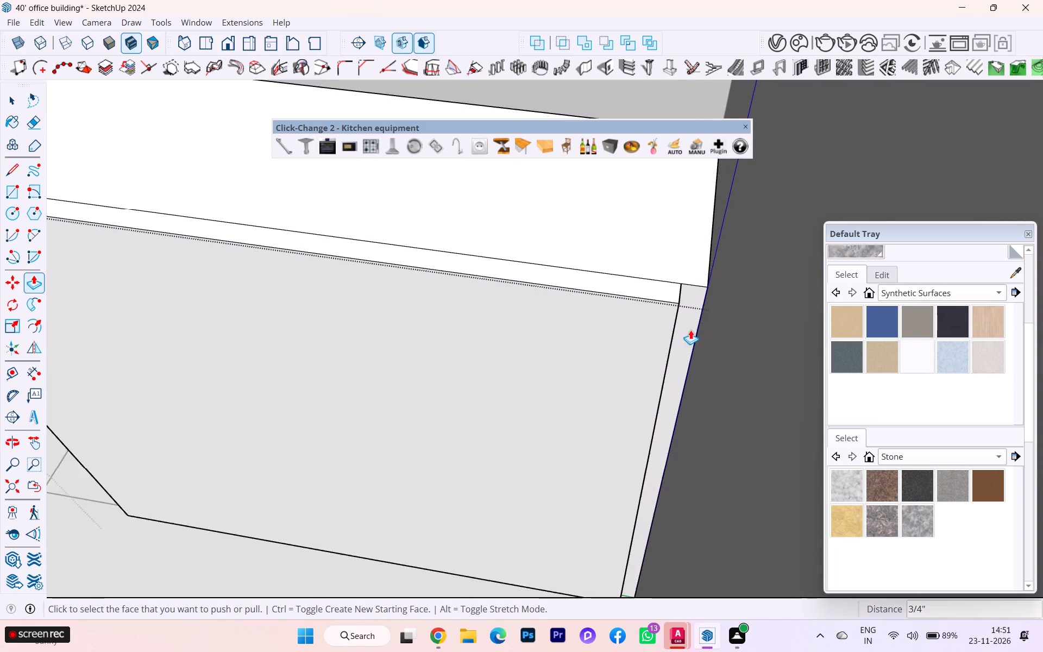
scroll(685, 331, "up", 7)
scroll(685, 331, "down", 1)
scroll(685, 331, "up", 2)
middle_click_drag(655, 331, 581, 317)
scroll(656, 324, "down", 2)
middle_click_drag(707, 342, 765, 340)
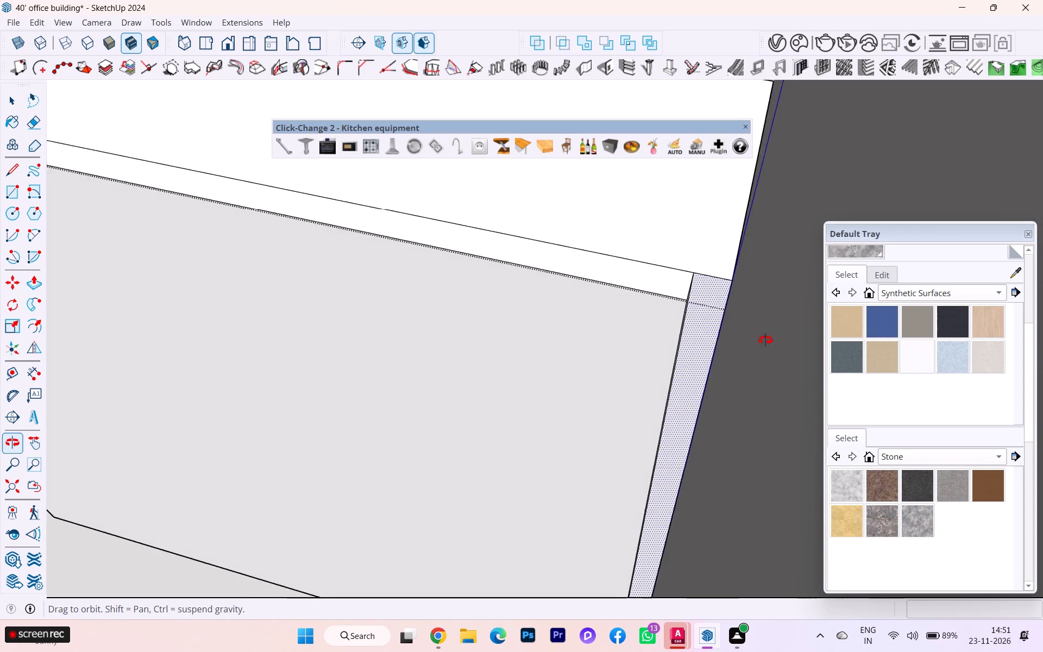
middle_click_drag(765, 340, 774, 340)
scroll(739, 336, "up", 7)
scroll(734, 334, "down", 1)
scroll(734, 334, "up", 2)
scroll(656, 313, "down", 1)
scroll(656, 313, "up", 13)
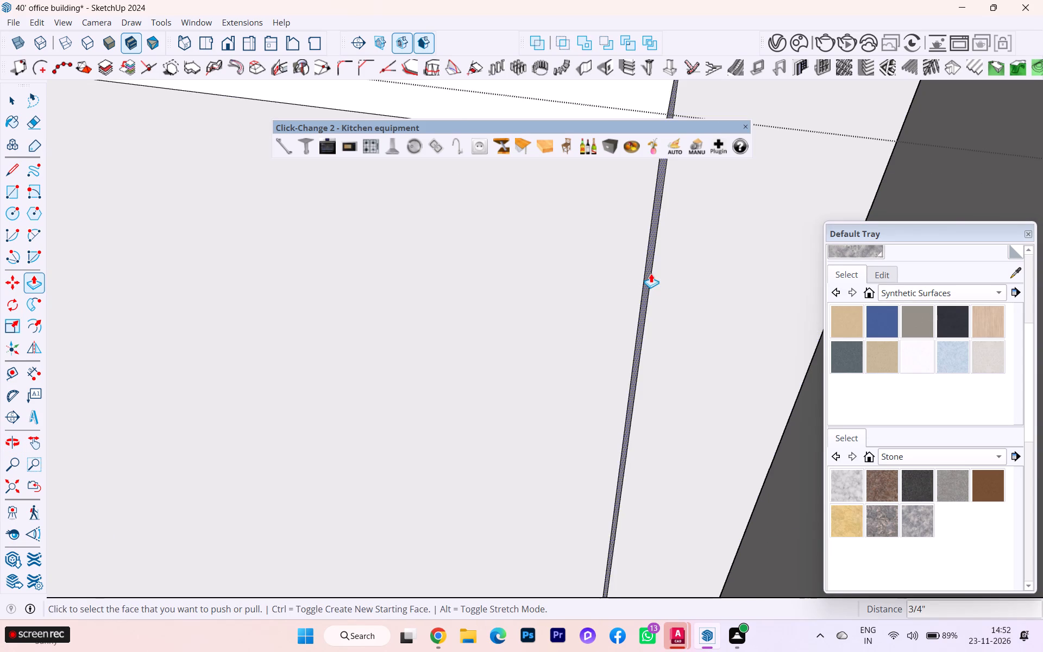
left_click(651, 273)
left_click(1009, 138)
Extend the front panel's desk-side narrow face outward until it is flush with the box's desk-side edge.
scroll(975, 153, "down", 5)
scroll(970, 158, "up", 2)
scroll(969, 159, "down", 1)
scroll(858, 184, "down", 6)
scroll(855, 187, "up", 1)
scroll(854, 188, "down", 3)
scroll(769, 236, "down", 5)
scroll(777, 242, "up", 1)
scroll(777, 242, "down", 5)
scroll(778, 242, "up", 1)
scroll(778, 242, "down", 1)
scroll(768, 248, "up", 5)
scroll(769, 248, "down", 6)
scroll(775, 256, "up", 1)
scroll(774, 256, "down", 5)
scroll(774, 258, "up", 2)
scroll(774, 258, "down", 4)
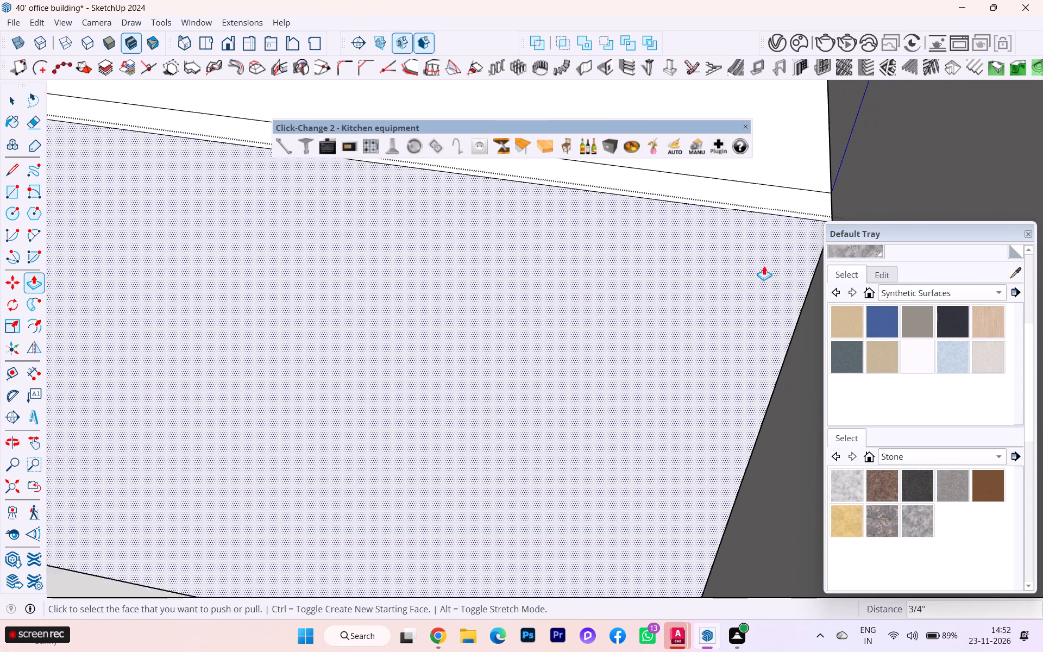
scroll(764, 266, "down", 6)
scroll(707, 268, "up", 1)
scroll(707, 268, "down", 2)
scroll(689, 255, "up", 2)
scroll(689, 255, "down", 2)
scroll(689, 255, "up", 1)
scroll(689, 255, "down", 2)
middle_click_drag(678, 227, 866, 179)
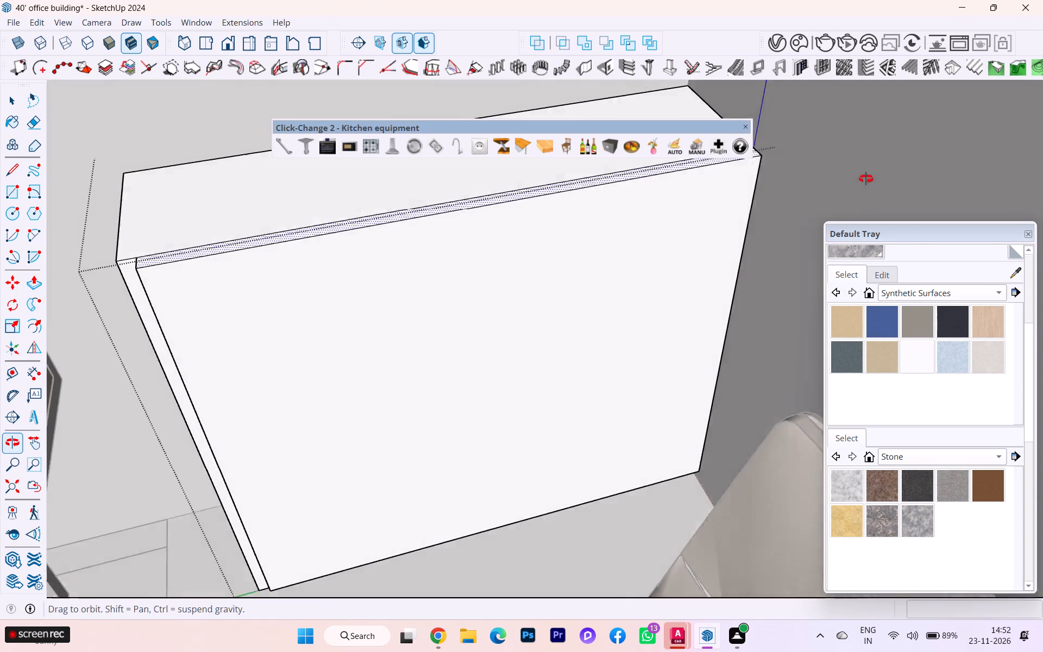
middle_click_drag(866, 179, 868, 178)
middle_click_drag(255, 314, 451, 260)
scroll(348, 321, "up", 3)
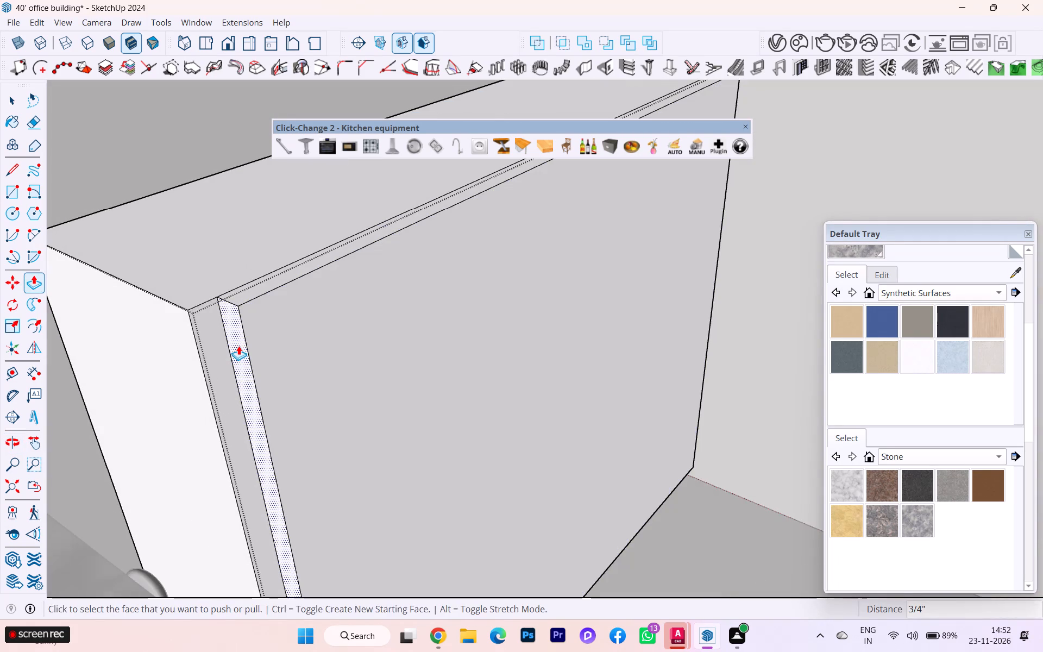
left_click(238, 346)
left_click(180, 320)
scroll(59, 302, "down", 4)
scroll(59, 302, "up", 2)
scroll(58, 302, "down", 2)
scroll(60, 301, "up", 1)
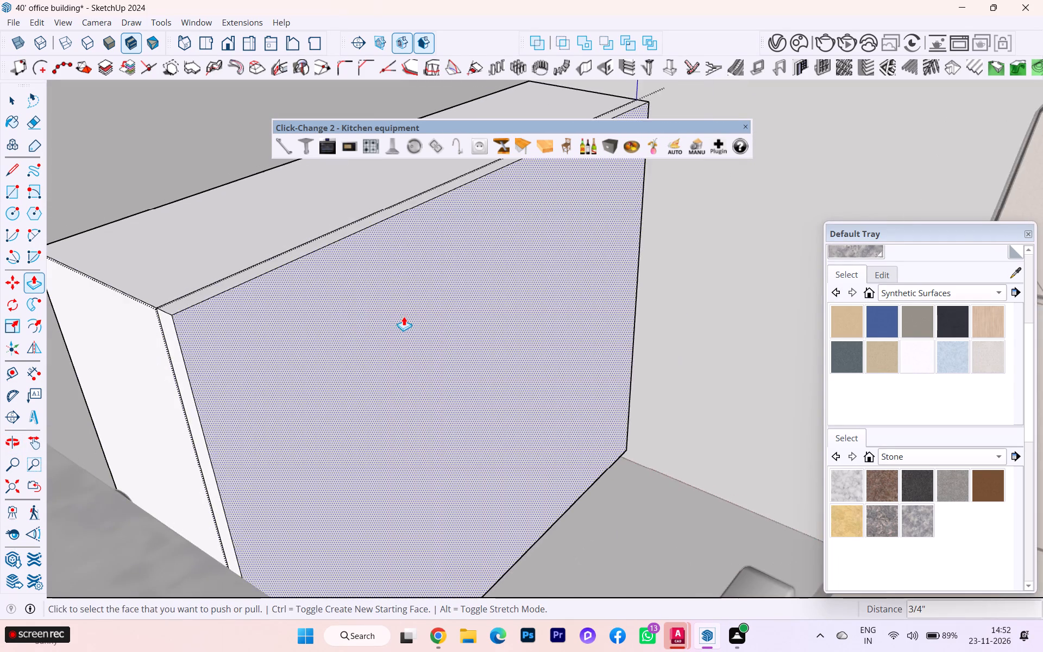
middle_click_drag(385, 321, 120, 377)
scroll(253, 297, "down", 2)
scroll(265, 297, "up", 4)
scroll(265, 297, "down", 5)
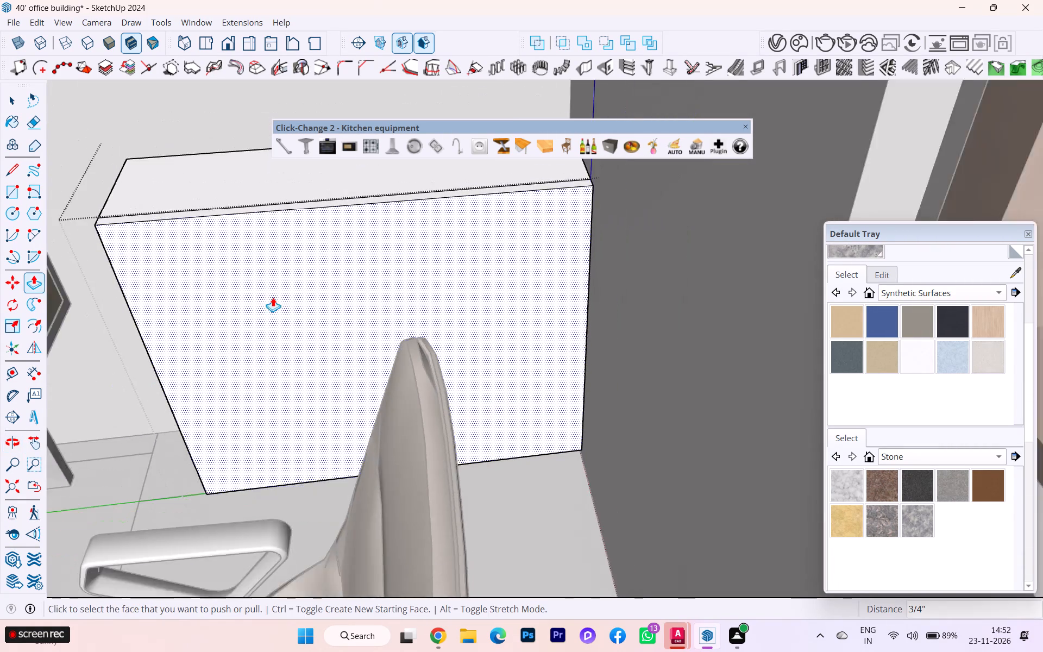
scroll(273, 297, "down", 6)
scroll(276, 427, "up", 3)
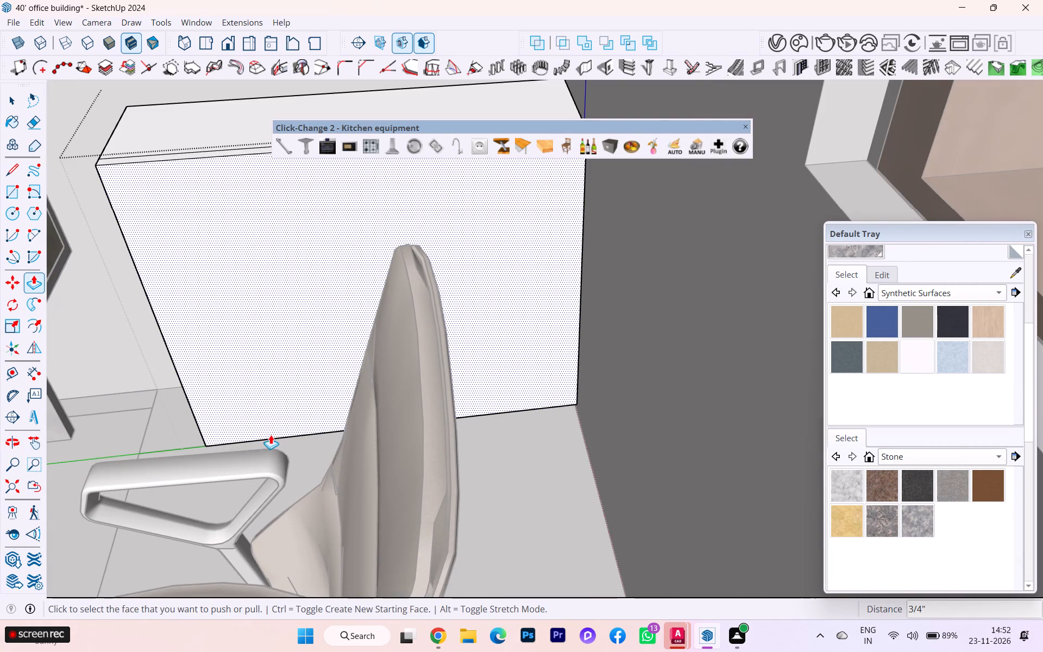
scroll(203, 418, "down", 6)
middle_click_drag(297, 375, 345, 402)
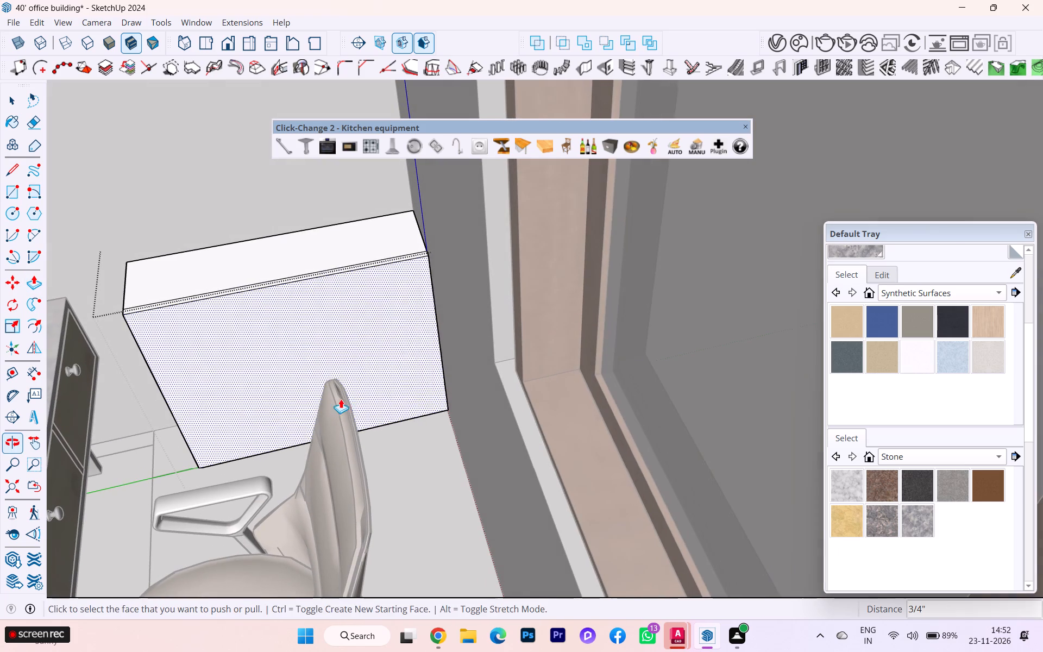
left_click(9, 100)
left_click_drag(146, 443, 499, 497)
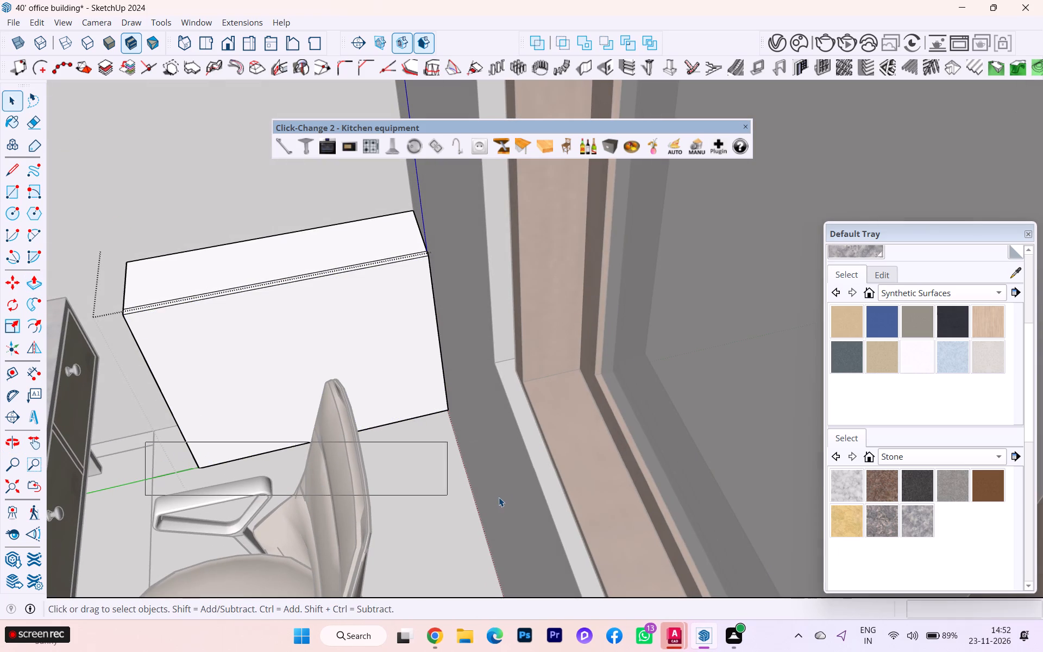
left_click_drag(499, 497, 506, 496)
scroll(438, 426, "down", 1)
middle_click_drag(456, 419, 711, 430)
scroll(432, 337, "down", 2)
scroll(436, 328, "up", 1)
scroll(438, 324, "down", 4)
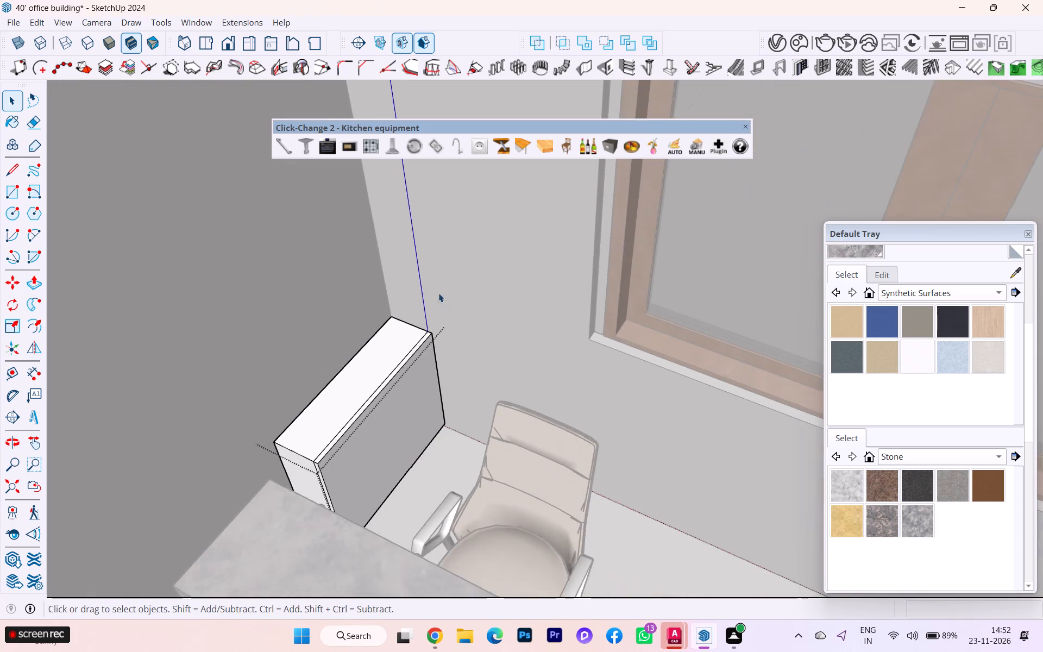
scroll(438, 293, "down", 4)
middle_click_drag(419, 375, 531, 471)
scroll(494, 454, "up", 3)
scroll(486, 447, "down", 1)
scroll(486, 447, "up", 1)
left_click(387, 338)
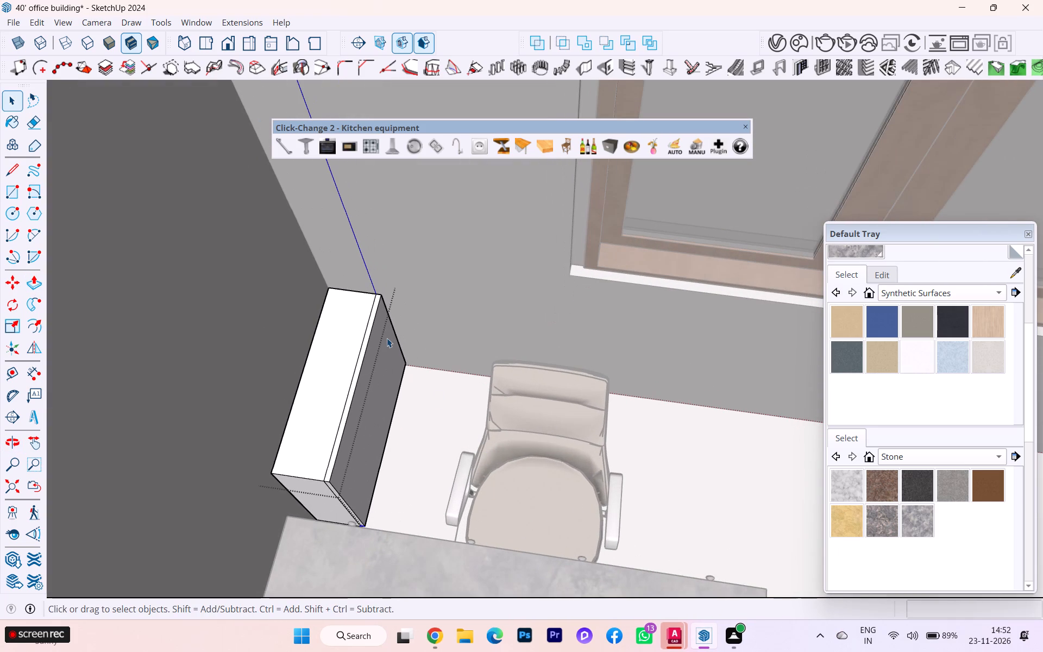
Move the bottom edge of the cabinet's front panel vertically toward the floor, locked to the blue axis.
middle_click_drag(313, 410, 64, 422)
middle_click_drag(525, 342, 408, 363)
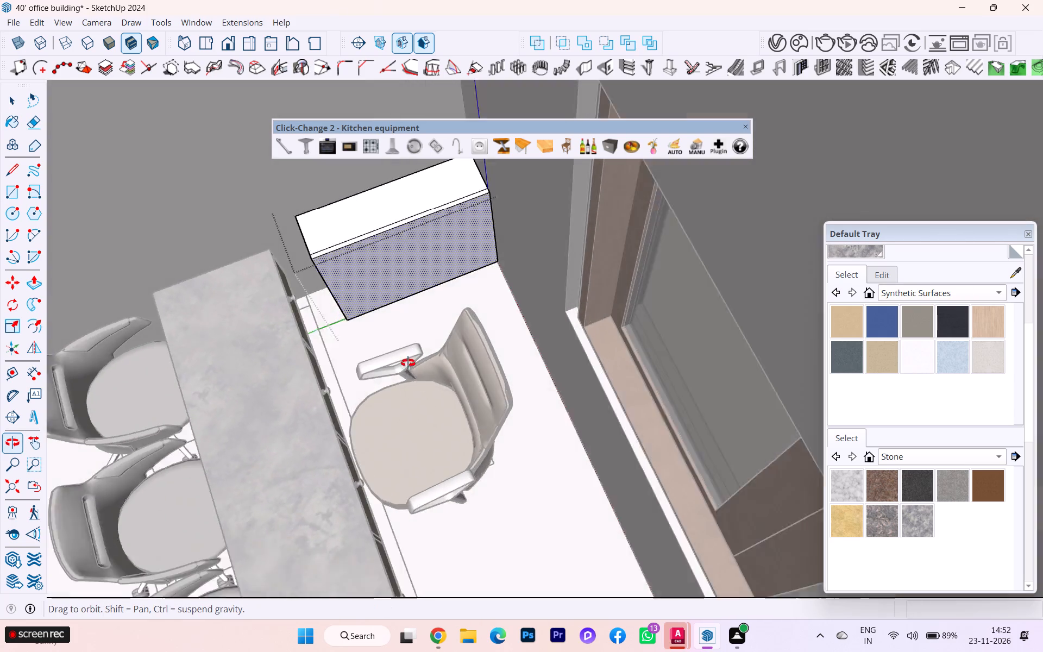
middle_click_drag(408, 363, 343, 292)
scroll(360, 280, "up", 5)
left_click_drag(347, 259, 743, 340)
key("m")
scroll(363, 343, "up", 2)
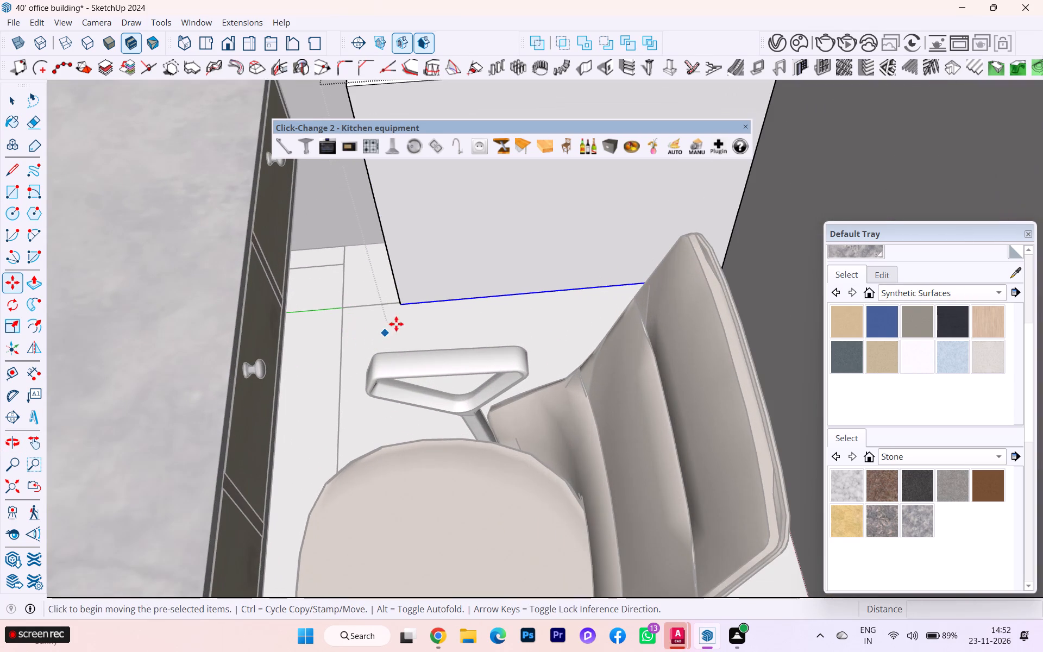
left_click(401, 299)
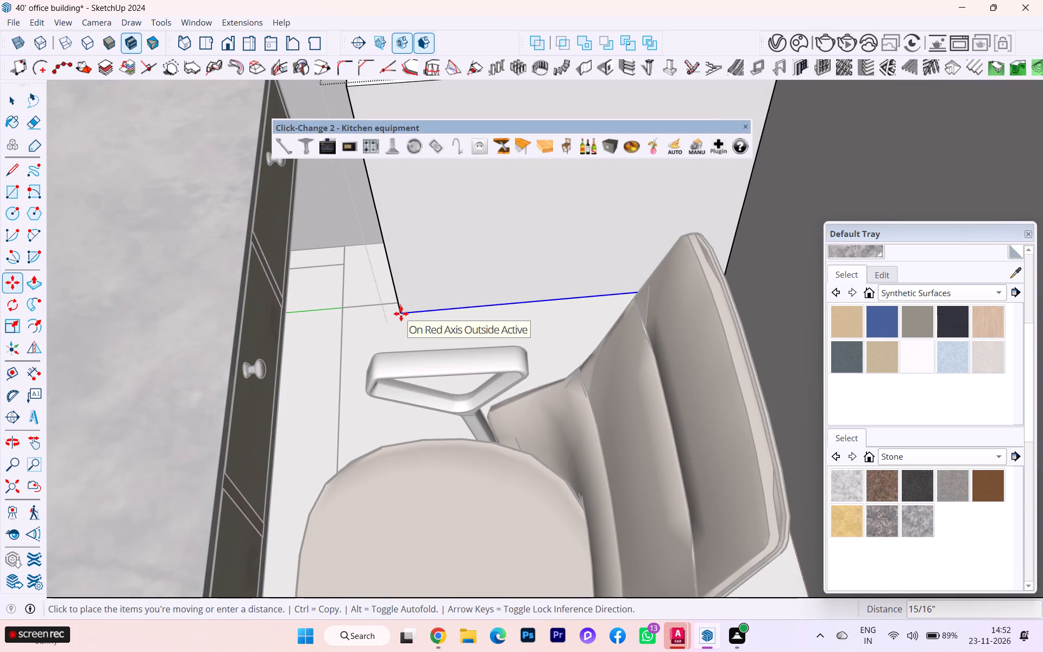
key("Up")
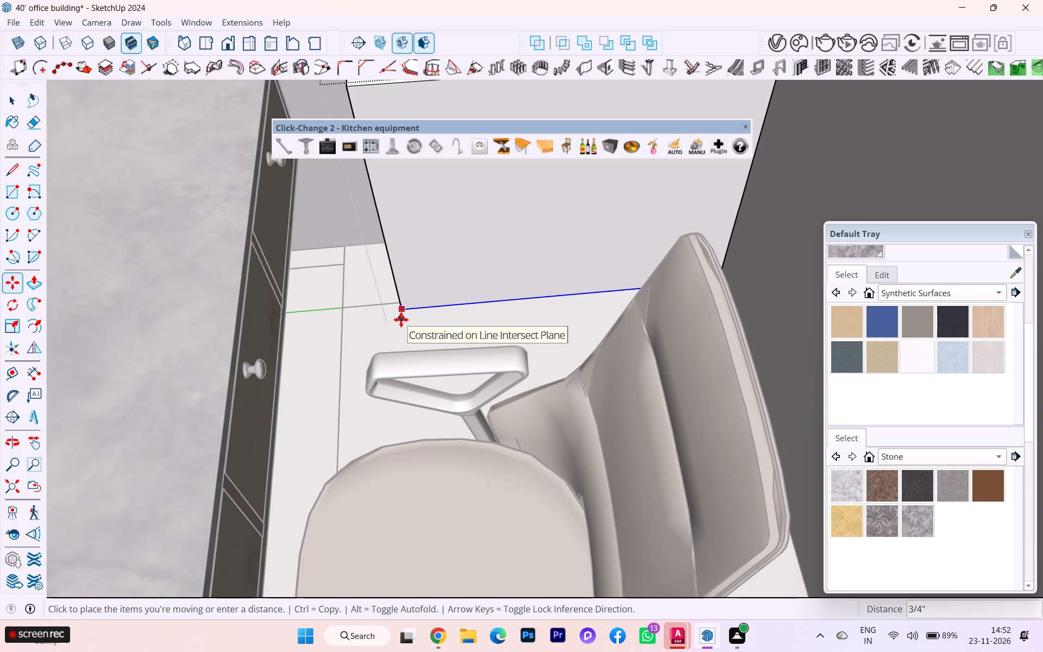
middle_click_drag(408, 318, 572, 327)
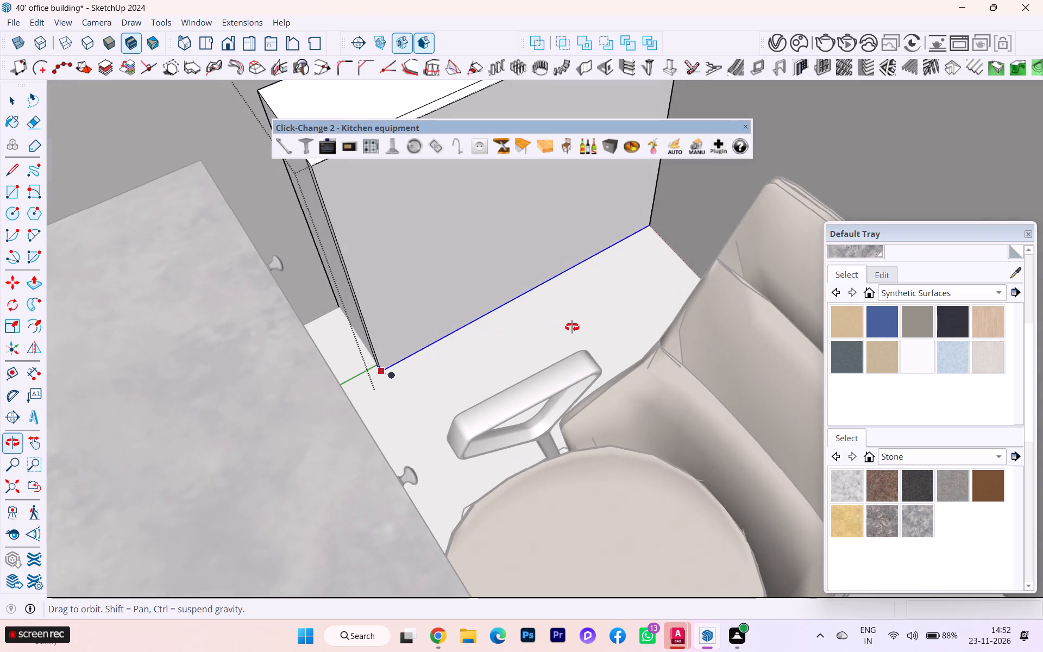
middle_click_drag(572, 327, 568, 330)
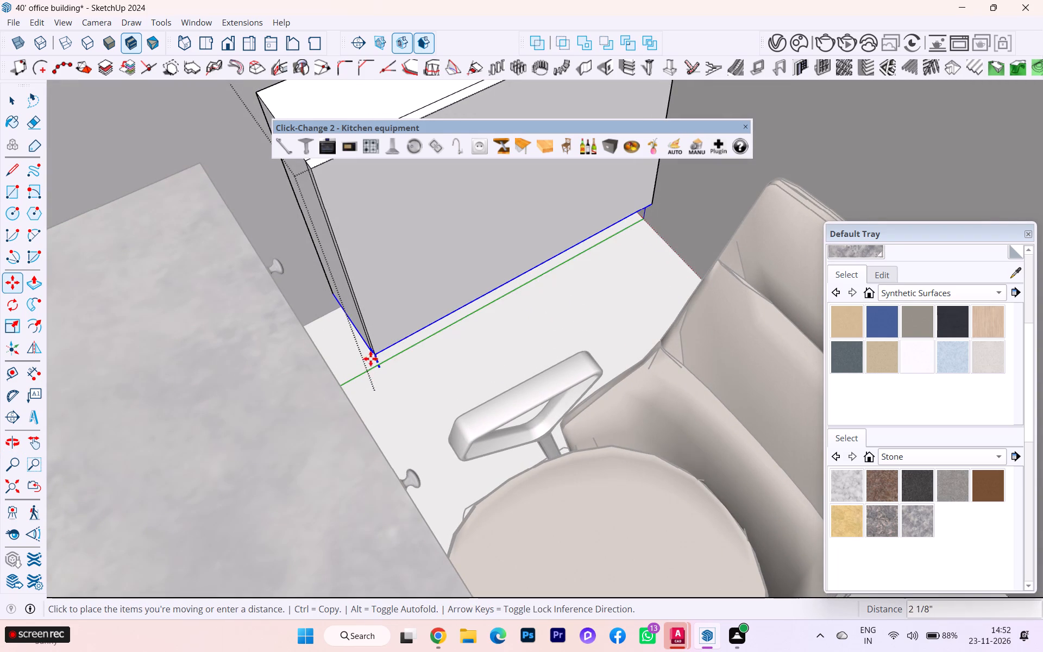
left_click(373, 372)
Place the bottom of the cabinet's front panel lower along the blue axis, level with the box's bottom edge at the floor.
scroll(466, 369, "down", 1)
middle_click_drag(466, 369, 508, 352)
scroll(447, 369, "up", 5)
scroll(388, 381, "down", 1)
middle_click_drag(385, 381, 356, 397)
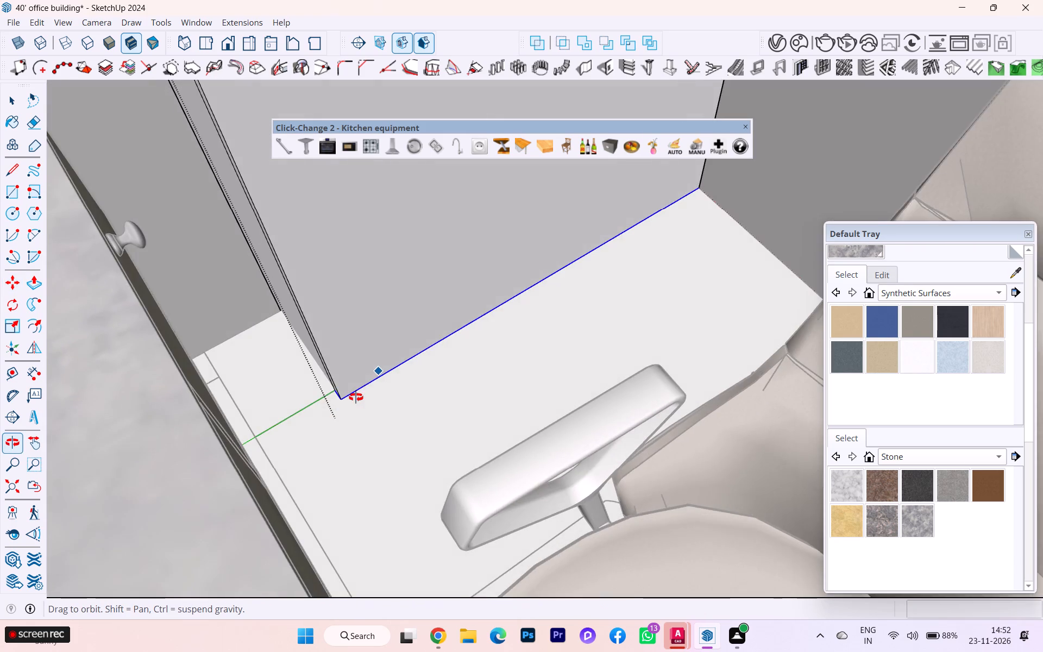
middle_click_drag(356, 397, 350, 377)
scroll(350, 377, "up", 5)
scroll(348, 385, "down", 1)
middle_click_drag(366, 385, 420, 413)
left_click(367, 432)
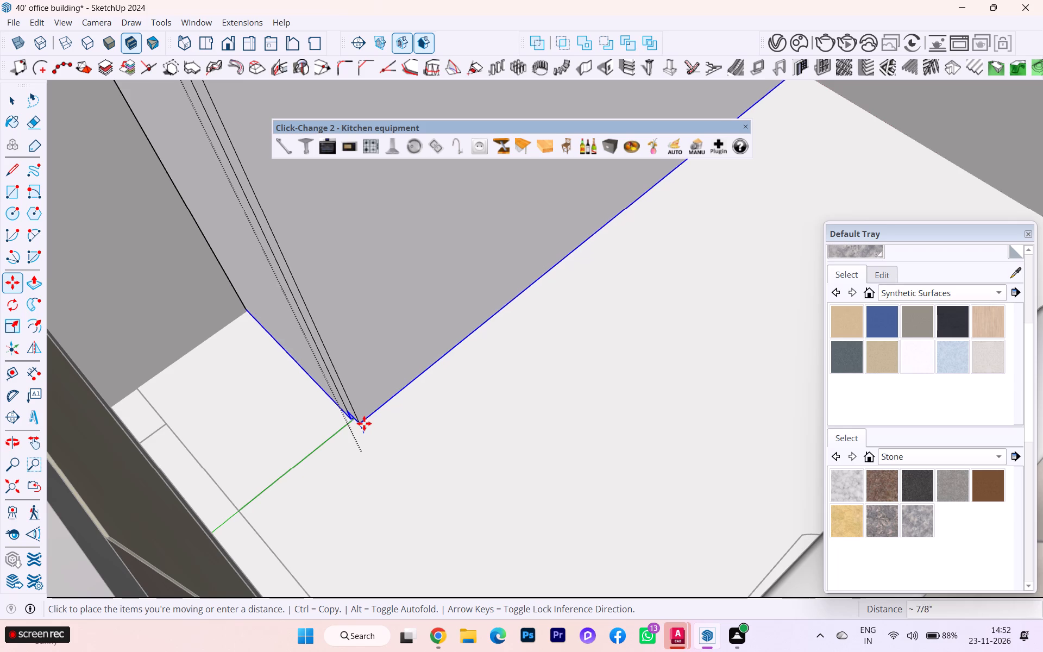
left_click(367, 419)
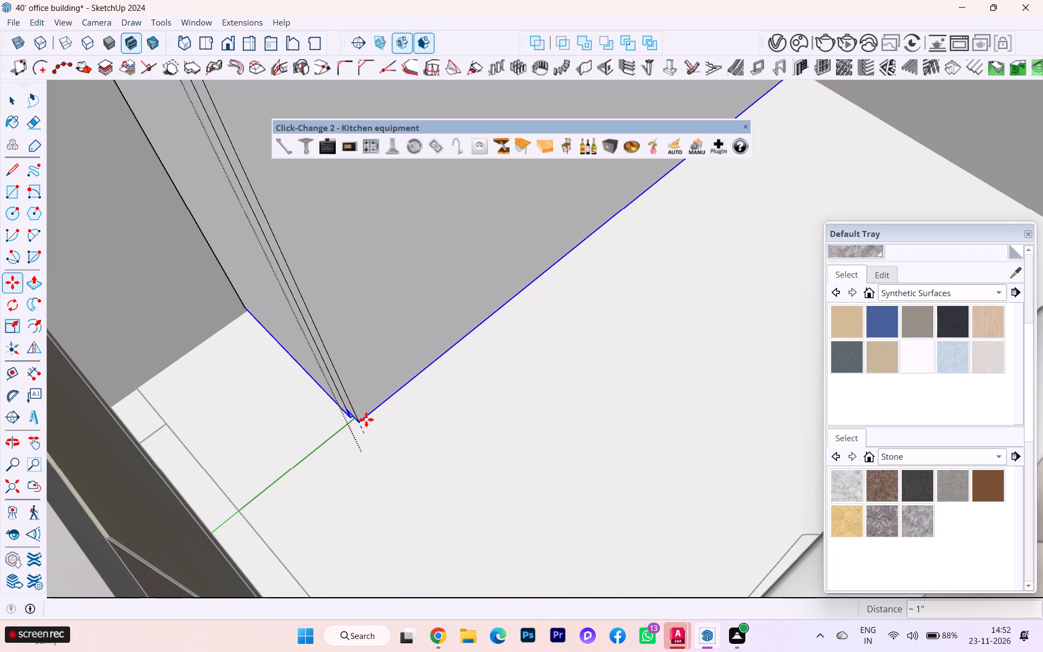
Examine the front panel's bottom corner from beneath and from the chair side to check its fit against the box.
scroll(357, 426, "up", 1)
scroll(357, 427, "down", 4)
scroll(357, 427, "up", 2)
scroll(357, 417, "down", 1)
middle_click_drag(357, 417, 385, 414)
scroll(385, 414, "up", 2)
scroll(385, 415, "down", 1)
scroll(382, 417, "up", 8)
middle_click_drag(381, 435, 464, 220)
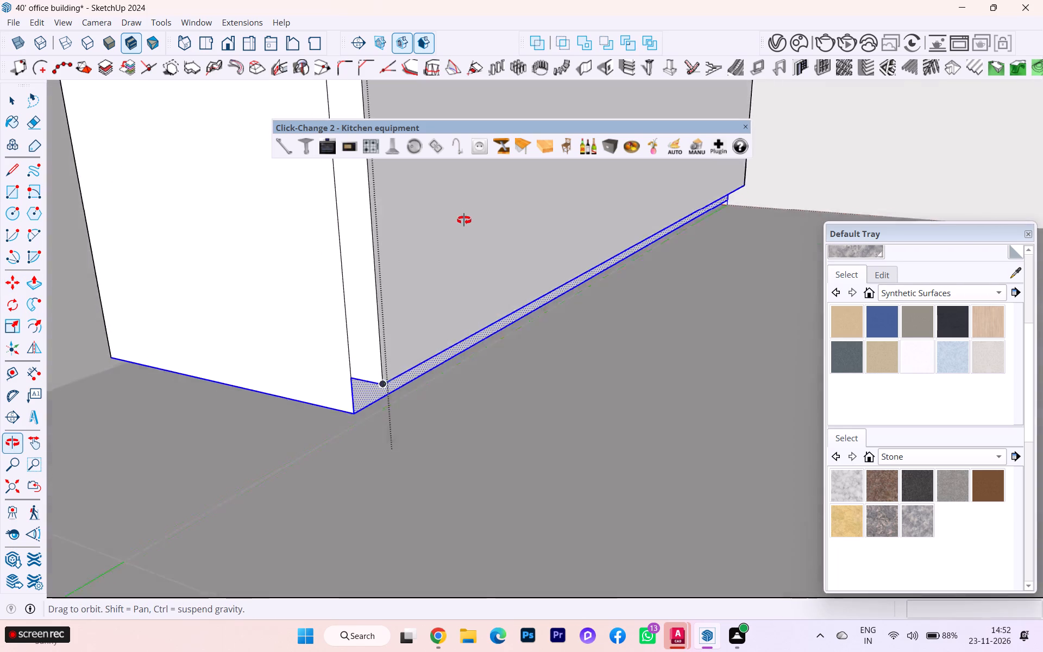
middle_click_drag(464, 220, 221, 244)
scroll(346, 335, "down", 4)
scroll(374, 350, "up", 1)
scroll(375, 350, "down", 1)
scroll(375, 350, "up", 1)
scroll(376, 350, "down", 1)
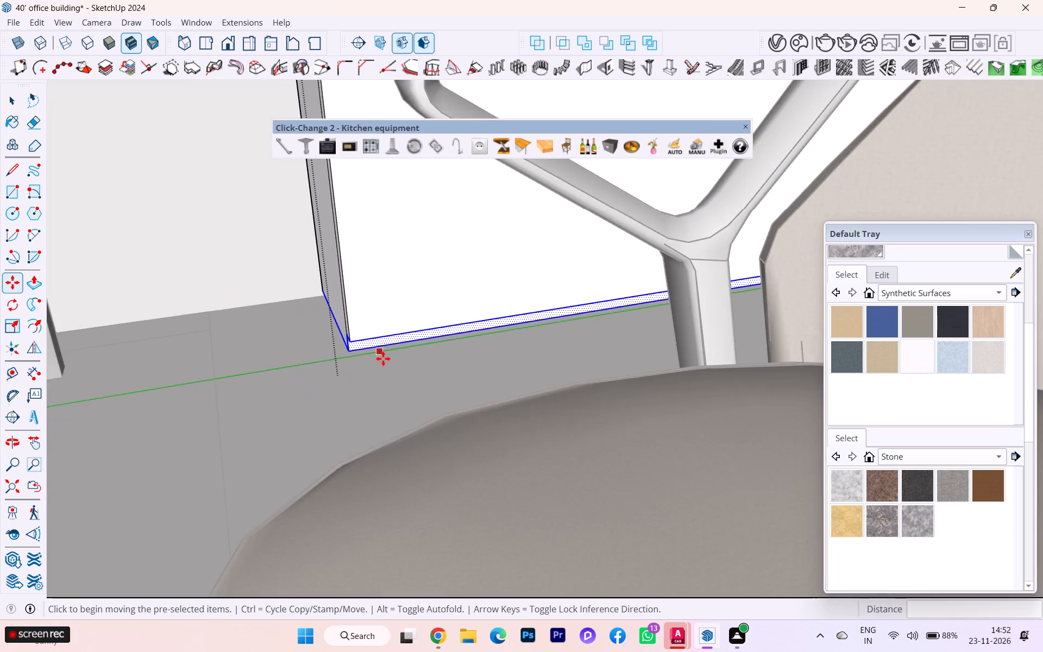
scroll(401, 376, "down", 3)
middle_click_drag(381, 400, 327, 432)
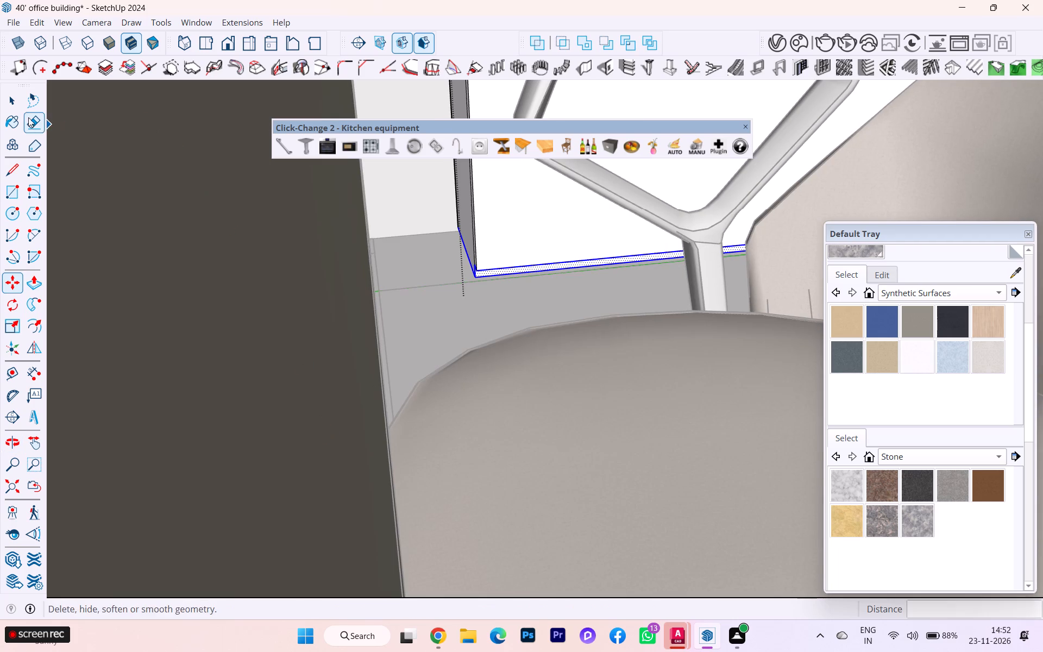
Deselect the panel's bottom face and leave the editing context of the front panel.
left_click(16, 103)
left_click(226, 261)
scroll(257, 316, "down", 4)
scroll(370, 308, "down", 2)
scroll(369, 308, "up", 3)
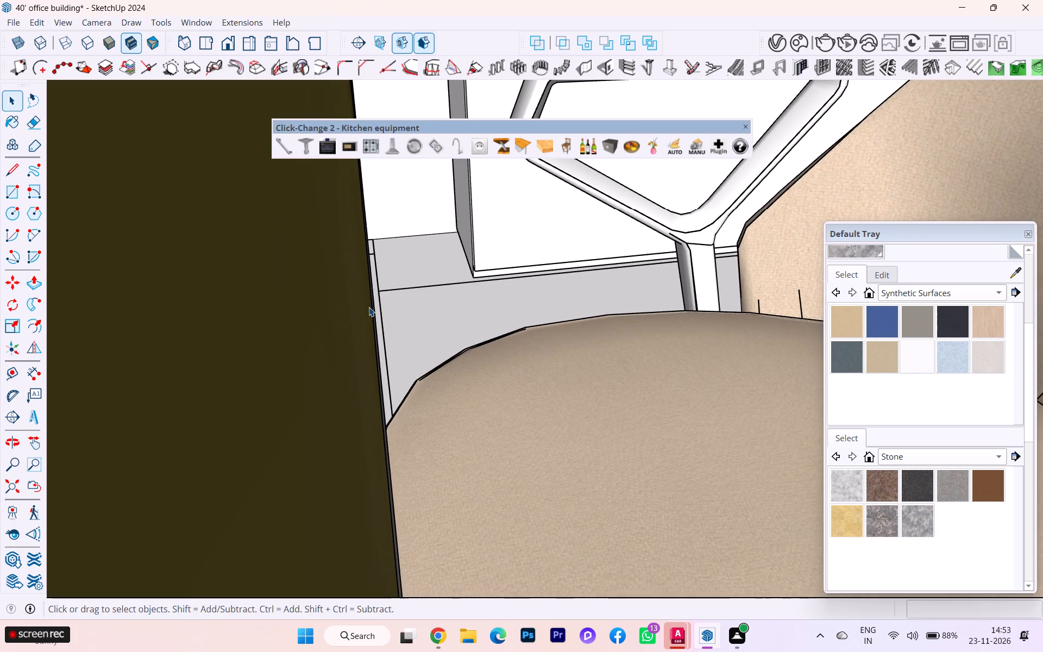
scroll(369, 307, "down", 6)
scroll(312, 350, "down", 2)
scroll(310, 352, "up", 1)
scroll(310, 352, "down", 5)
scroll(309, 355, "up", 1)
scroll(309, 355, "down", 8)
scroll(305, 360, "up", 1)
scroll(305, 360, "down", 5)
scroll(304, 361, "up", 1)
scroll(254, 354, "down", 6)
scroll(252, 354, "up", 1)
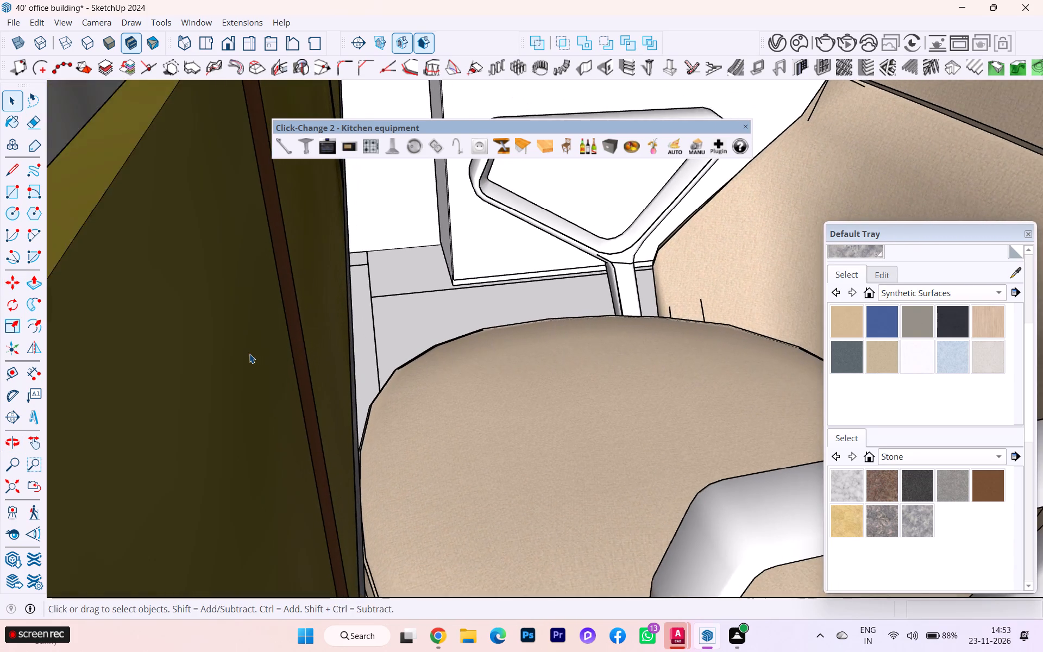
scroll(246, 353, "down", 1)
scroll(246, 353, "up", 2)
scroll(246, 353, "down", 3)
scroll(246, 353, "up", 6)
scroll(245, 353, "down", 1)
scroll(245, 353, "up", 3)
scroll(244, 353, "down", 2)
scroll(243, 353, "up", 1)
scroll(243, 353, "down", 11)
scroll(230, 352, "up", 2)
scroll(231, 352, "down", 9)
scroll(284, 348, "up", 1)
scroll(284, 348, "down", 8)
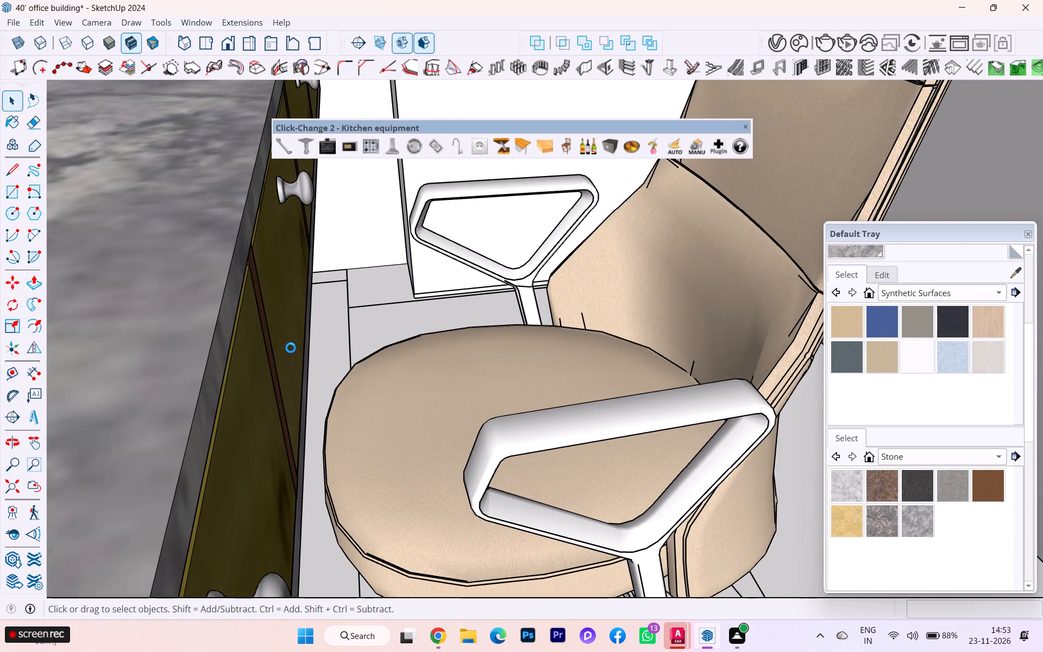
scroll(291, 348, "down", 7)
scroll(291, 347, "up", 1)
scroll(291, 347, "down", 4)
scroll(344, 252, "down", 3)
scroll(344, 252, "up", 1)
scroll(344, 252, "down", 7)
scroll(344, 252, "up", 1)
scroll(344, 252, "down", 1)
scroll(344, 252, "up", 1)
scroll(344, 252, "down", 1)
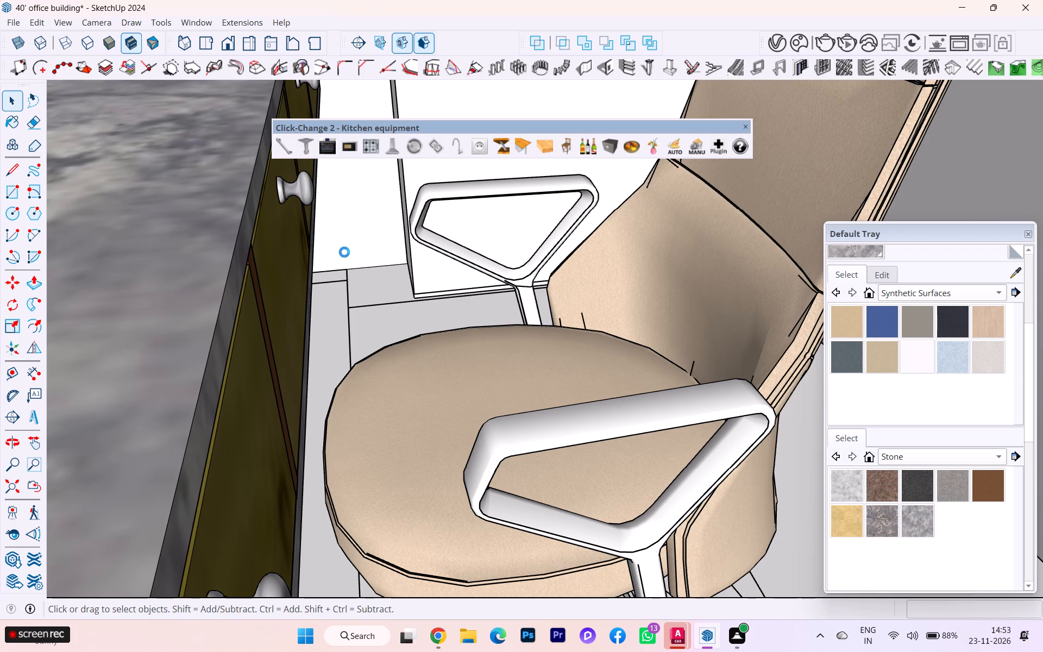
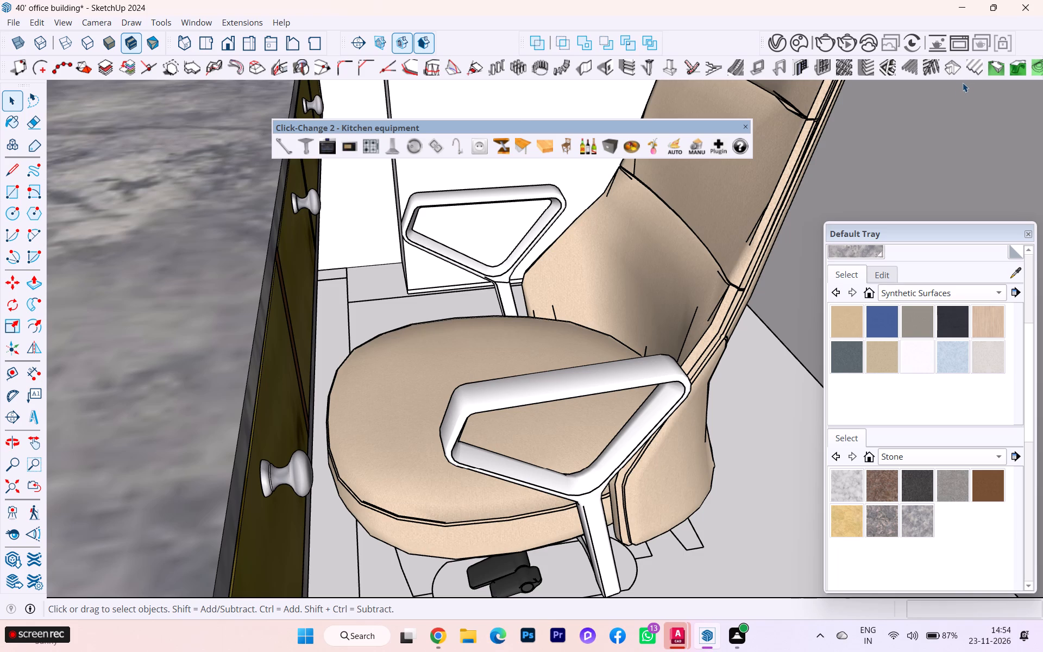
Examine the whole building model and the office containing the desk and storage cabinet from above.
scroll(962, 84, "down", 2)
scroll(961, 84, "up", 1)
scroll(961, 85, "down", 3)
scroll(961, 85, "up", 1)
scroll(960, 85, "down", 2)
scroll(1042, 158, "down", 2)
scroll(1042, 158, "up", 2)
scroll(1042, 158, "down", 2)
scroll(1042, 158, "up", 1)
scroll(1042, 158, "down", 7)
scroll(849, 192, "down", 4)
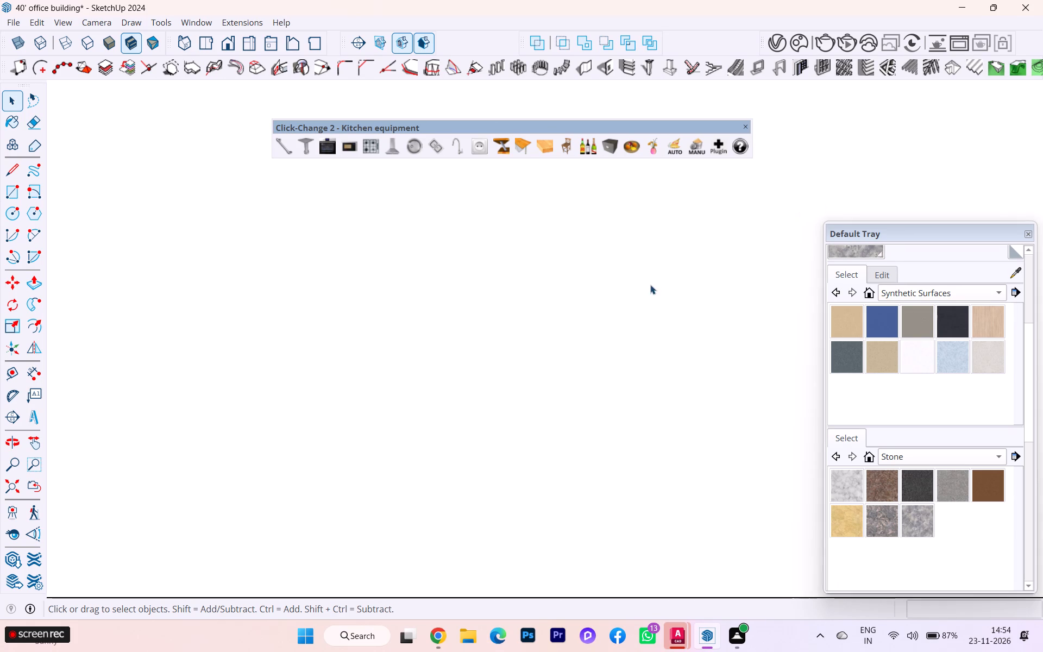
left_click(4, 481)
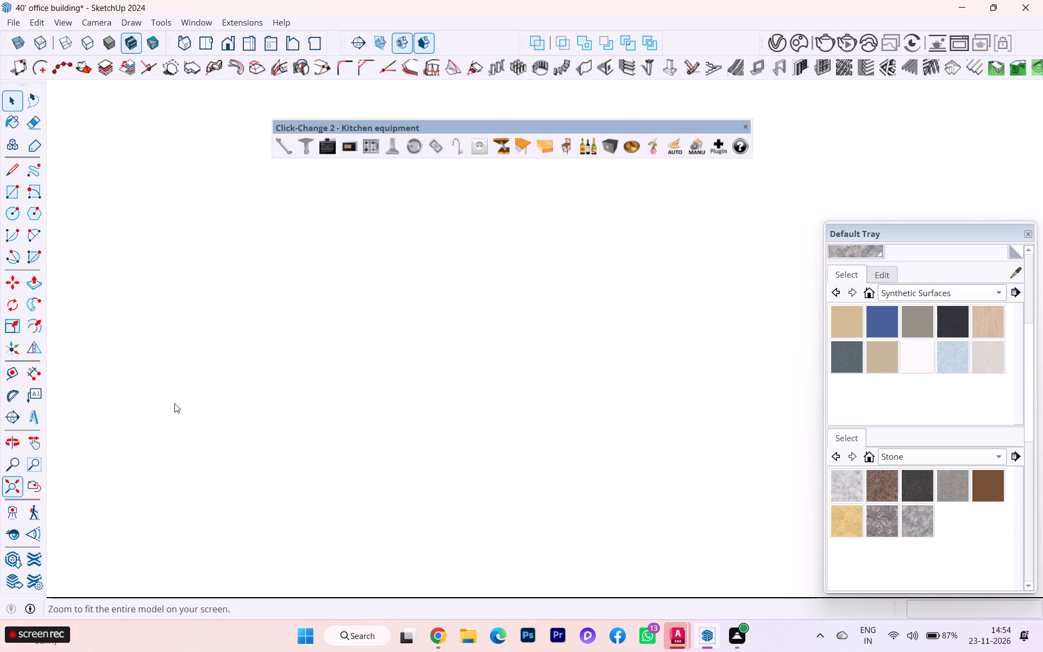
scroll(237, 375, "down", 7)
middle_click_drag(605, 312, 579, 392)
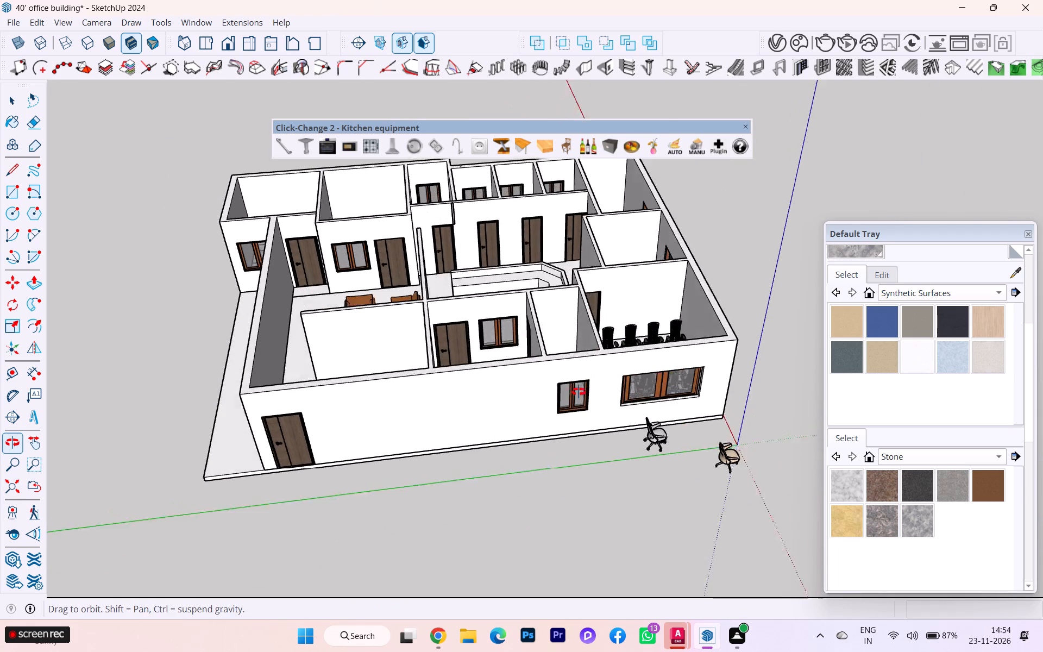
middle_click_drag(579, 392, 561, 482)
scroll(724, 368, "up", 4)
scroll(553, 308, "down", 3)
middle_click_drag(550, 308, 540, 393)
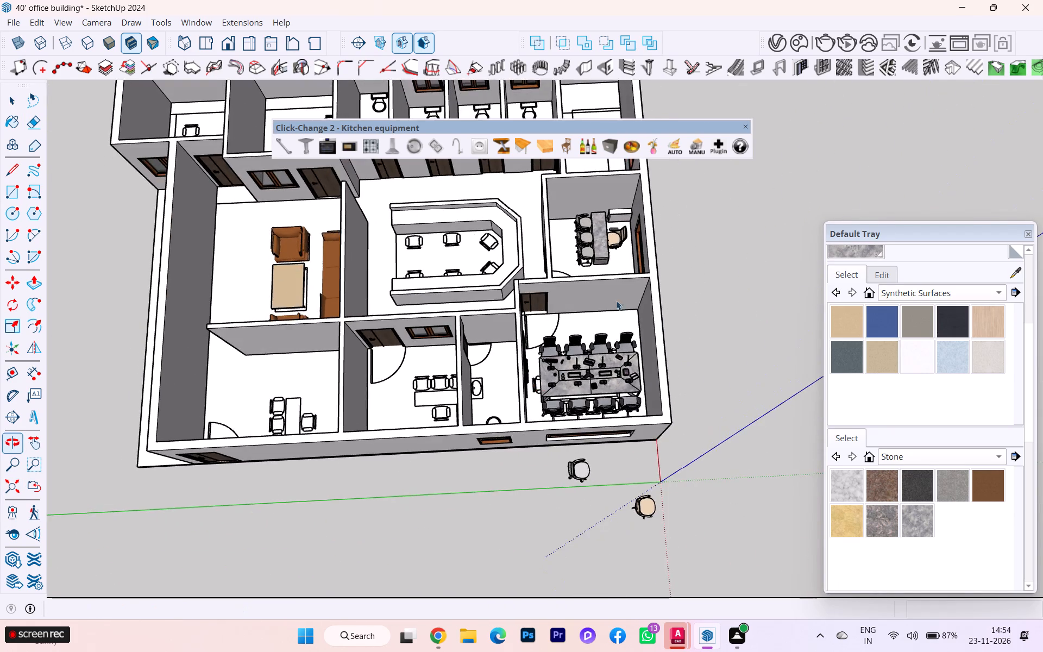
scroll(664, 241, "up", 1)
scroll(664, 240, "down", 1)
scroll(665, 238, "up", 4)
scroll(619, 222, "up", 1)
scroll(619, 222, "down", 1)
scroll(619, 222, "up", 6)
scroll(574, 228, "down", 1)
middle_click_drag(579, 226, 861, 198)
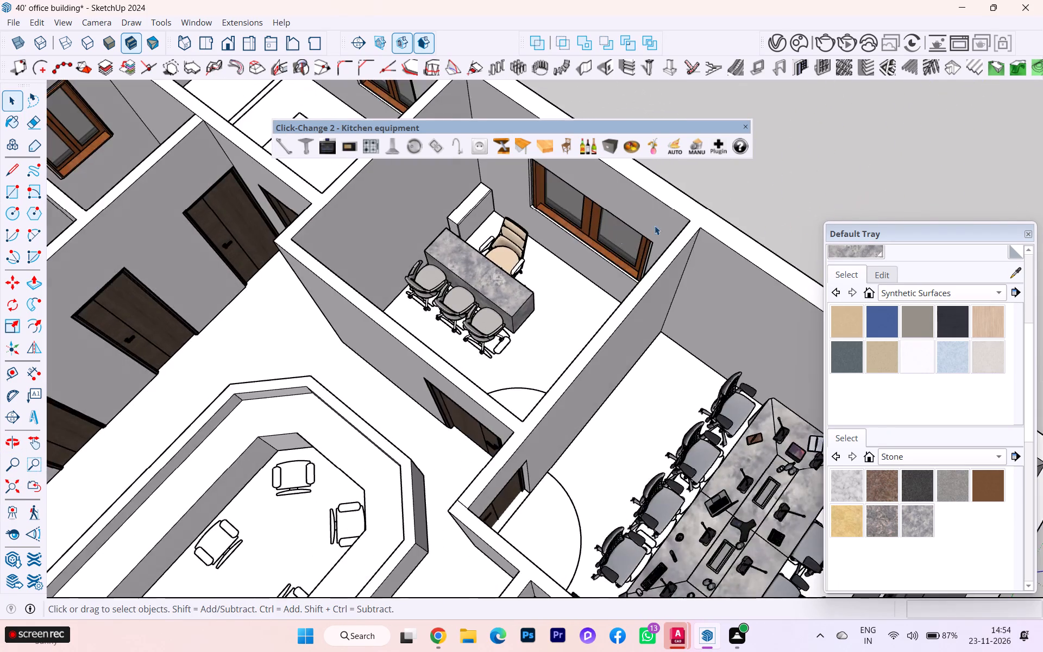
scroll(529, 267, "up", 6)
scroll(495, 237, "up", 1)
scroll(495, 237, "down", 4)
scroll(495, 237, "up", 3)
scroll(485, 230, "down", 4)
scroll(549, 248, "down", 1)
scroll(549, 249, "up", 2)
scroll(551, 255, "down", 6)
scroll(553, 259, "up", 2)
scroll(554, 260, "down", 1)
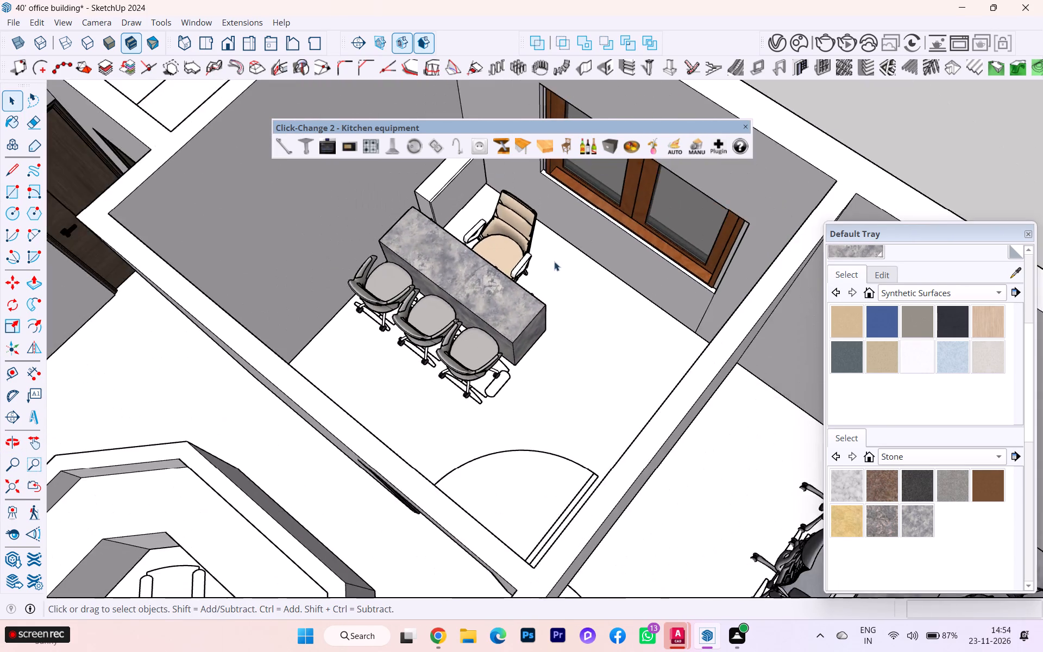
scroll(554, 261, "down", 7)
scroll(562, 287, "up", 1)
scroll(562, 287, "down", 4)
scroll(561, 289, "up", 4)
middle_click_drag(483, 279, 540, 252)
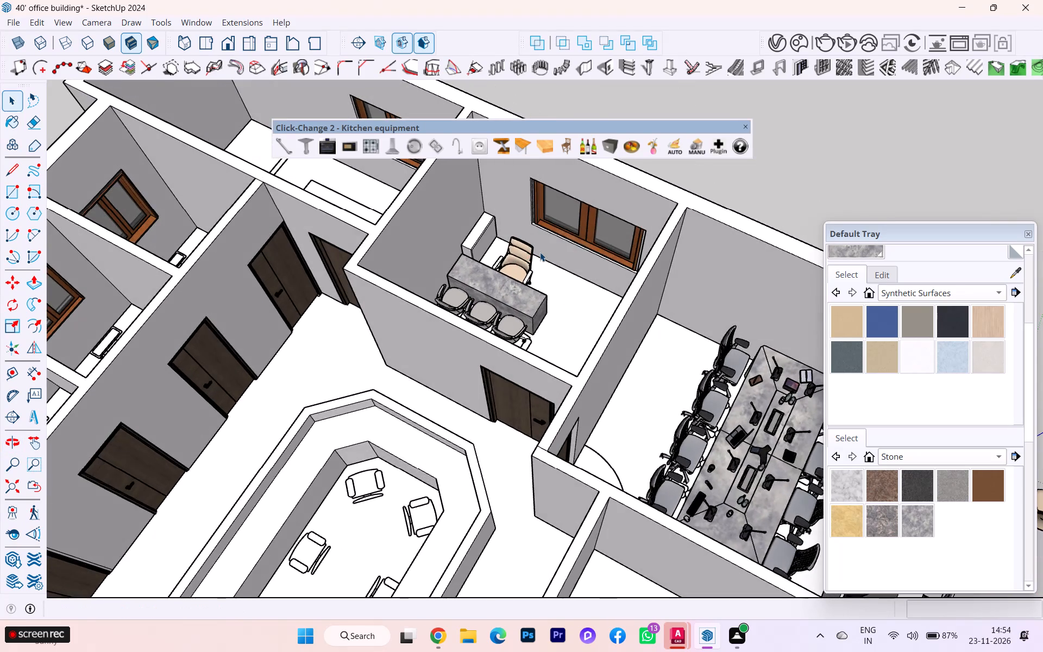
scroll(540, 252, "down", 3)
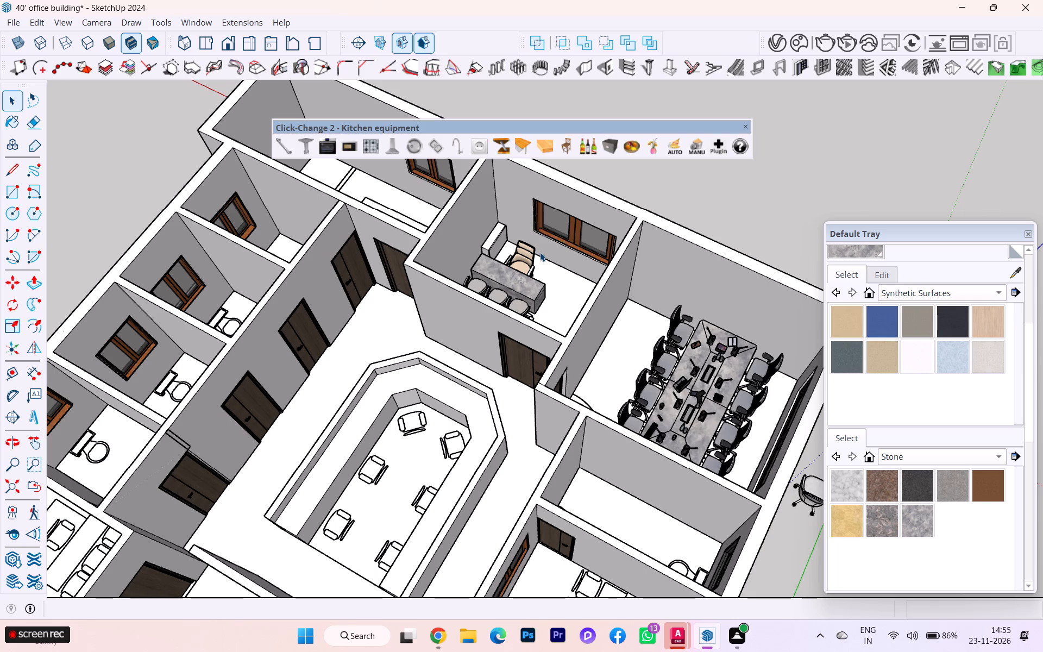
Open the storage cabinet beside the desk for editing, with its faces and edges selected.
scroll(540, 252, "up", 5)
scroll(541, 252, "down", 1)
scroll(541, 252, "up", 1)
scroll(541, 252, "down", 3)
scroll(541, 252, "up", 2)
scroll(541, 252, "down", 2)
scroll(541, 252, "up", 3)
scroll(524, 266, "down", 1)
scroll(524, 266, "up", 4)
scroll(524, 266, "down", 5)
scroll(524, 266, "up", 2)
scroll(524, 266, "down", 2)
scroll(524, 266, "up", 8)
scroll(526, 263, "down", 1)
scroll(526, 263, "up", 10)
scroll(526, 262, "down", 2)
scroll(526, 262, "up", 5)
middle_click_drag(519, 264, 491, 311)
scroll(524, 282, "up", 1)
scroll(524, 282, "down", 1)
scroll(523, 283, "up", 2)
scroll(445, 284, "down", 1)
middle_click_drag(450, 276, 564, 206)
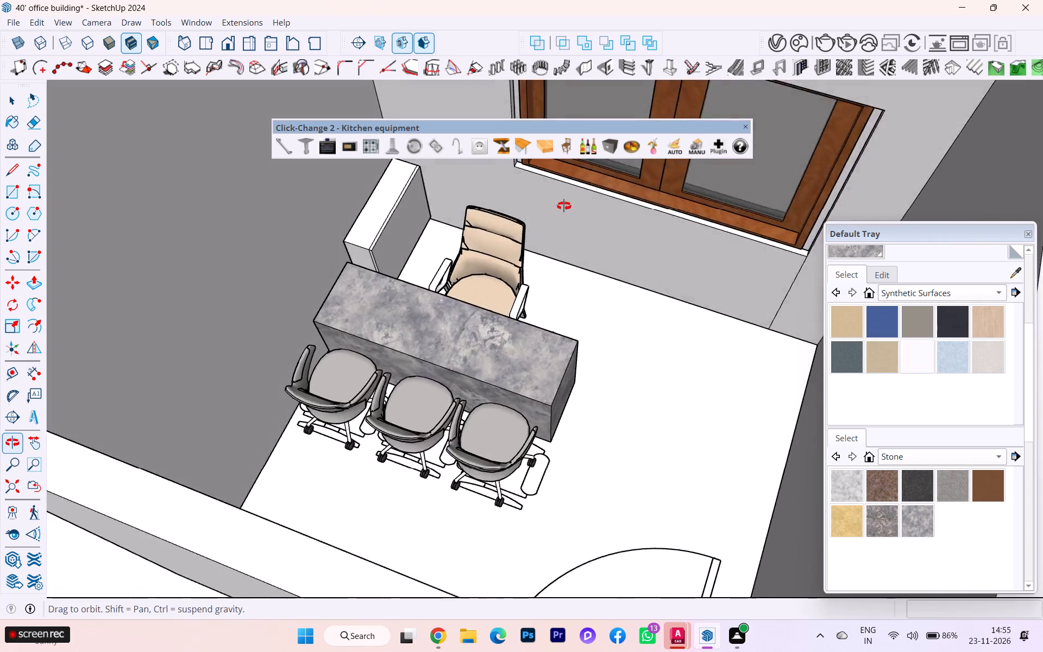
middle_click_drag(564, 206, 593, 199)
scroll(537, 234, "up", 6)
scroll(434, 243, "down", 1)
scroll(432, 244, "up", 1)
left_click(303, 273)
triple_click(299, 287)
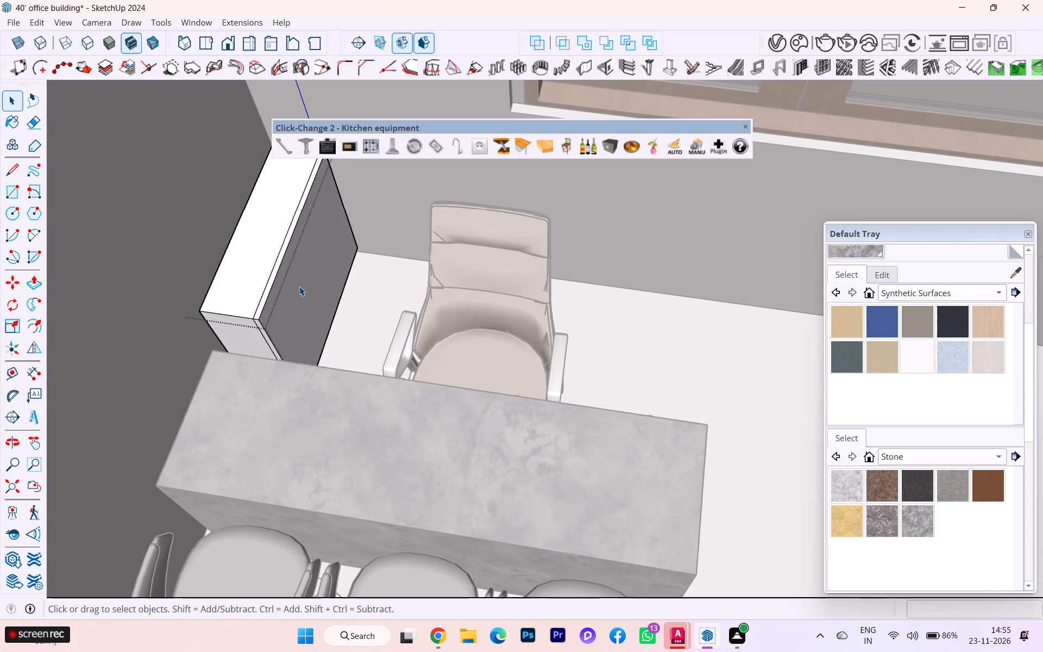
middle_click_drag(243, 297, 42, 223)
scroll(291, 211, "up", 6)
middle_click_drag(376, 228, 350, 229)
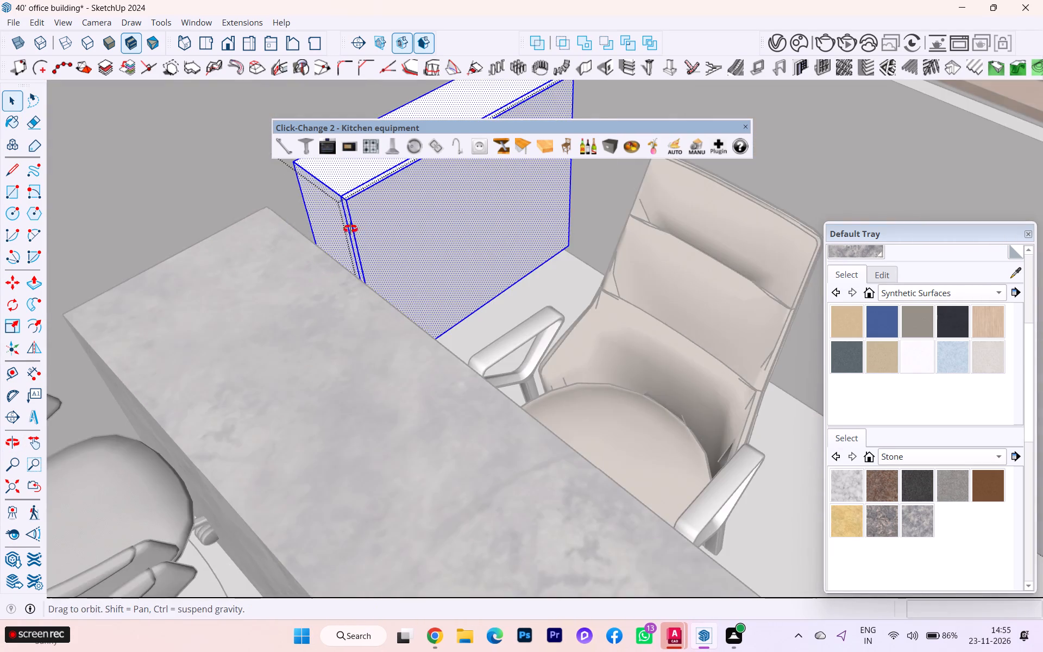
middle_click_drag(350, 229, 268, 228)
scroll(347, 213, "up", 3)
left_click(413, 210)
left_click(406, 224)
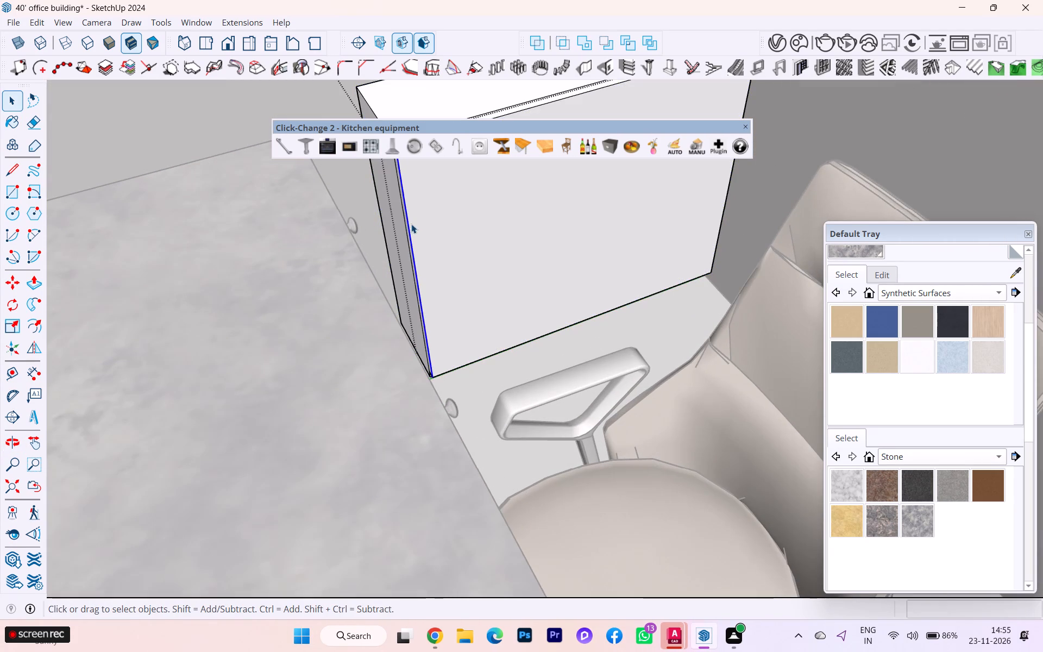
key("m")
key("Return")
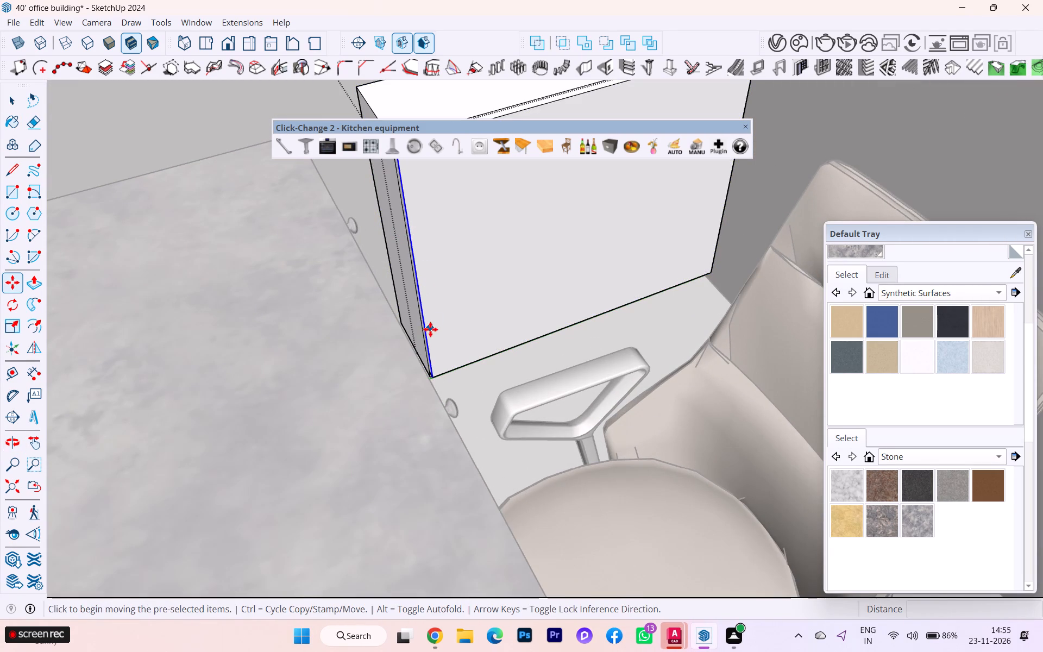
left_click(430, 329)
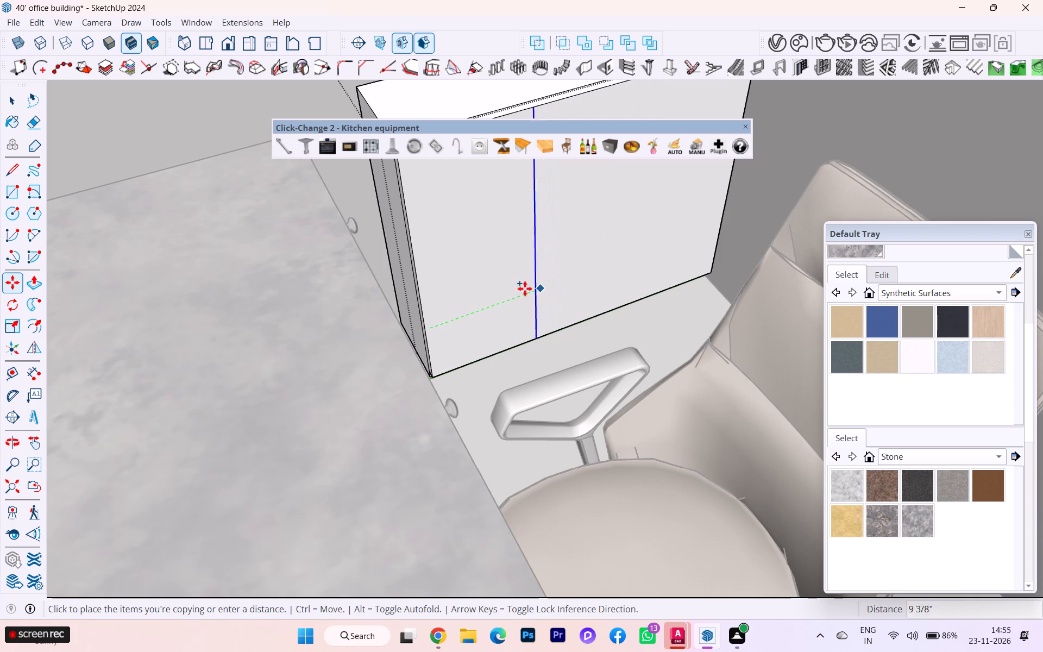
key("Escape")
Copy the front panel's vertical edge on the desk side to the middle of the panel, about 1' 2 1/16" away.
scroll(456, 341, "up", 3)
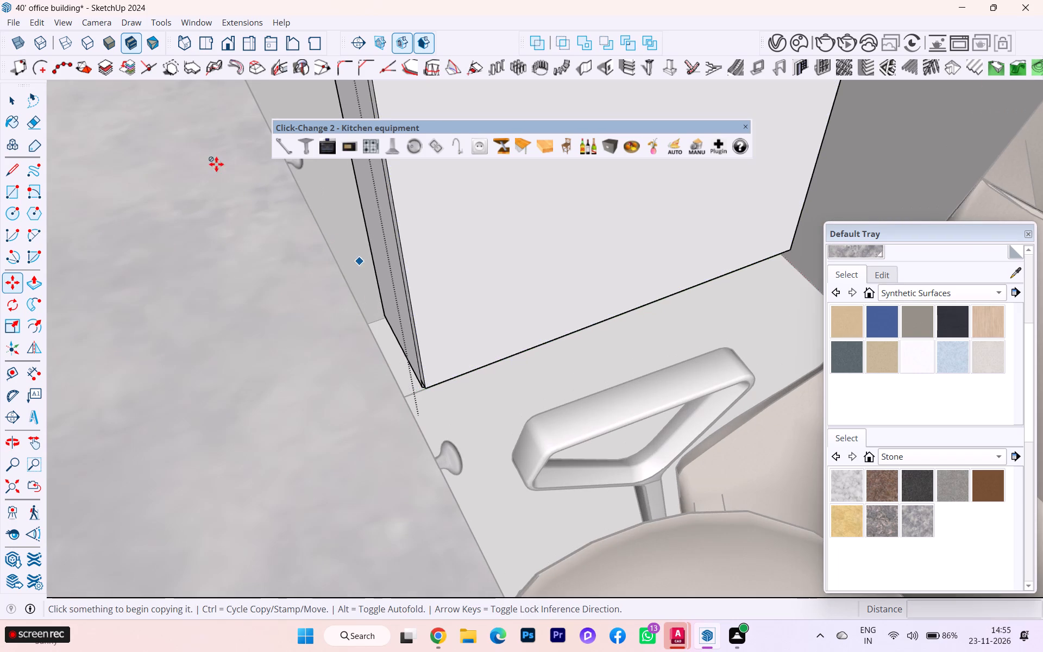
left_click(15, 108)
left_click(411, 299)
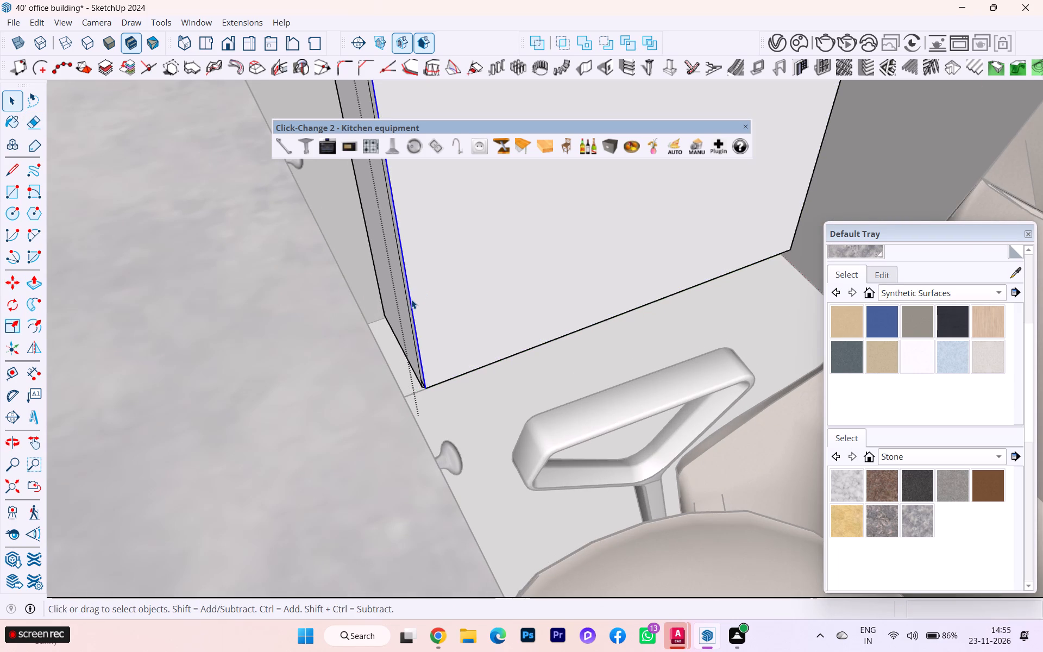
key("m")
key("Return")
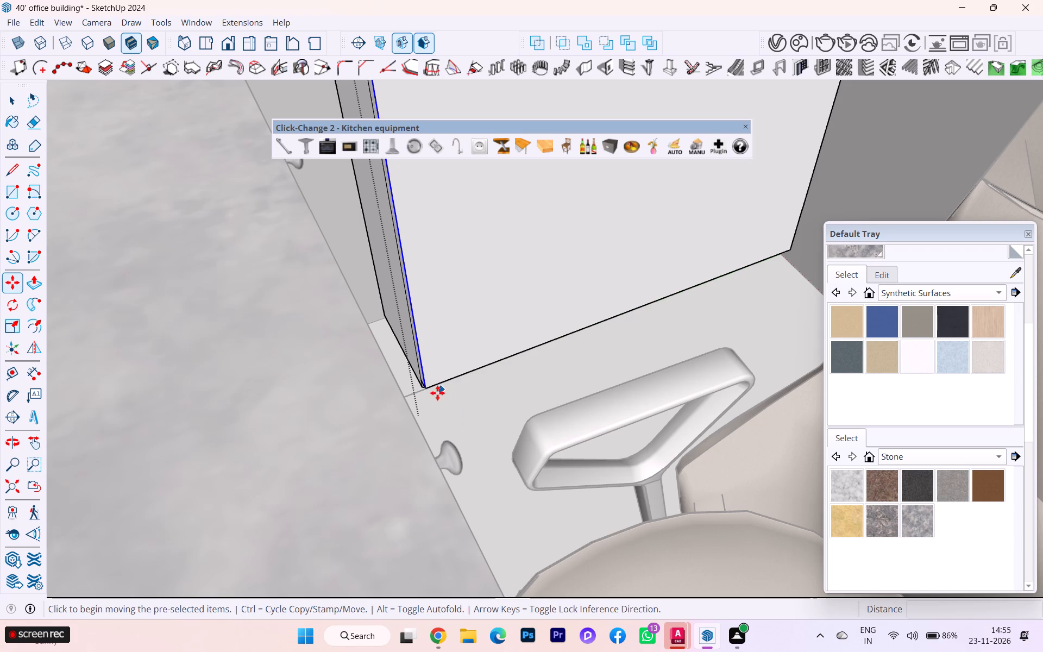
left_click(428, 388)
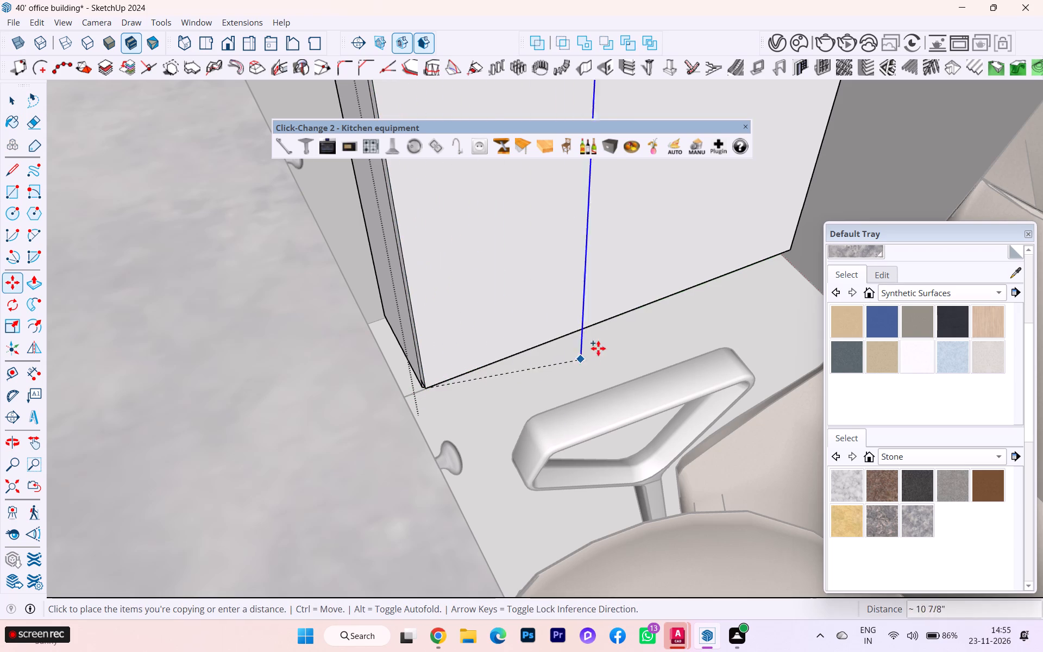
left_click(619, 312)
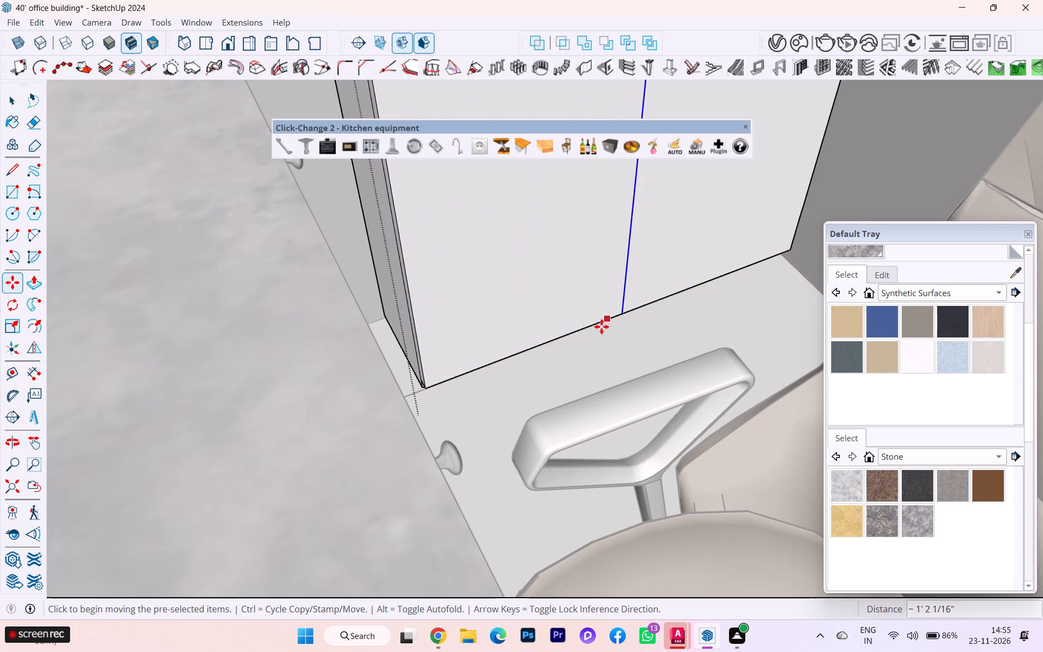
Copy the panel's middle vertical line 2 mm toward the desk side.
scroll(600, 329, "down", 6)
left_click(612, 320)
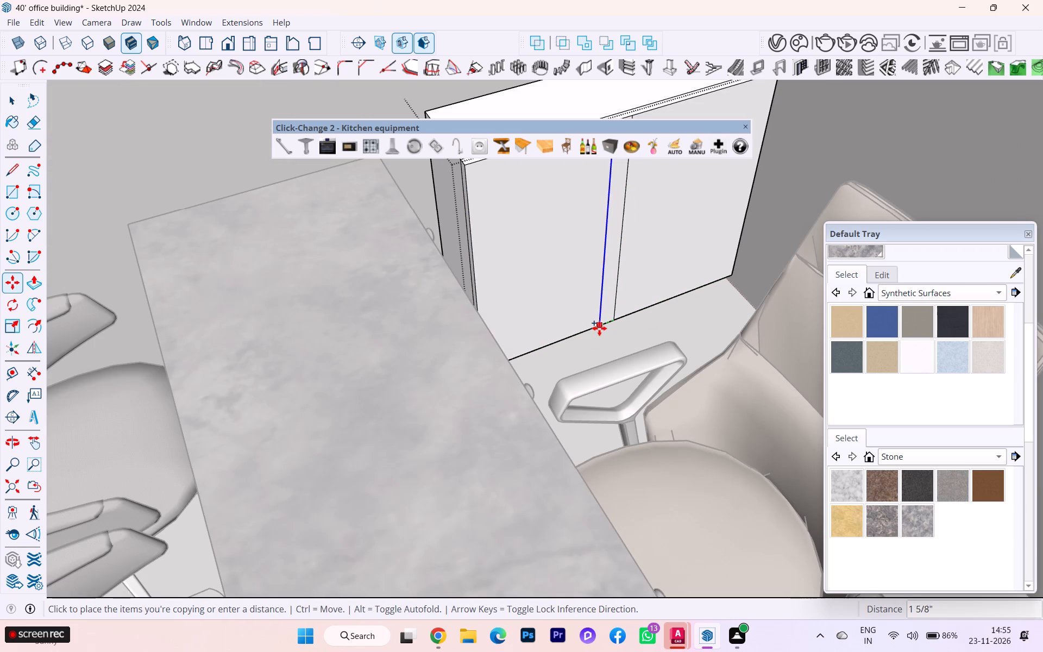
type("2,")
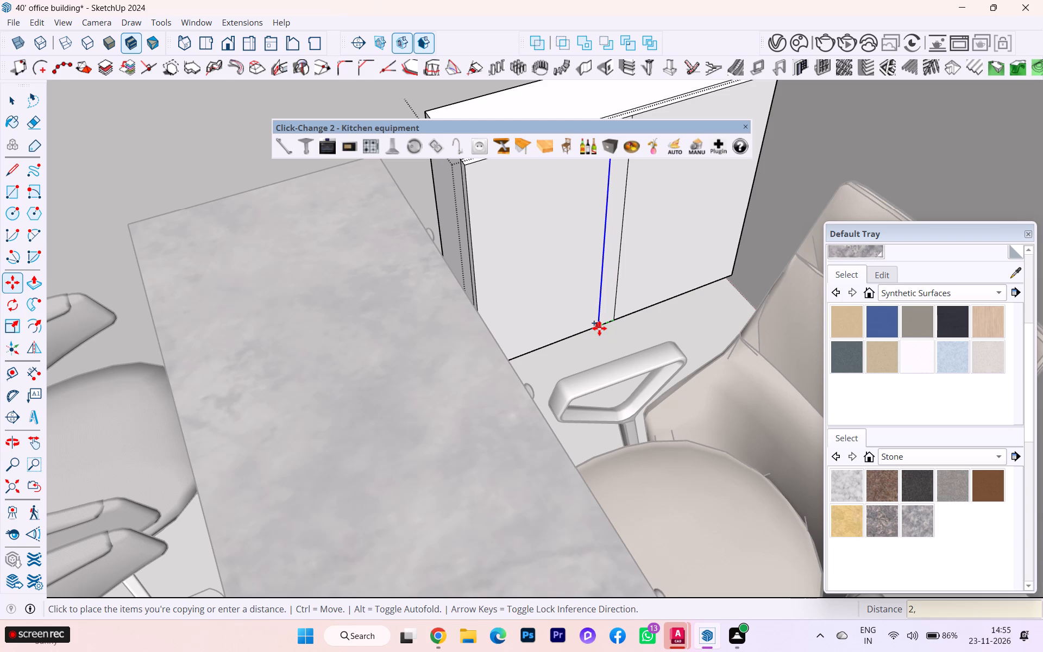
key("BackSpace")
type("mm")
key("Return")
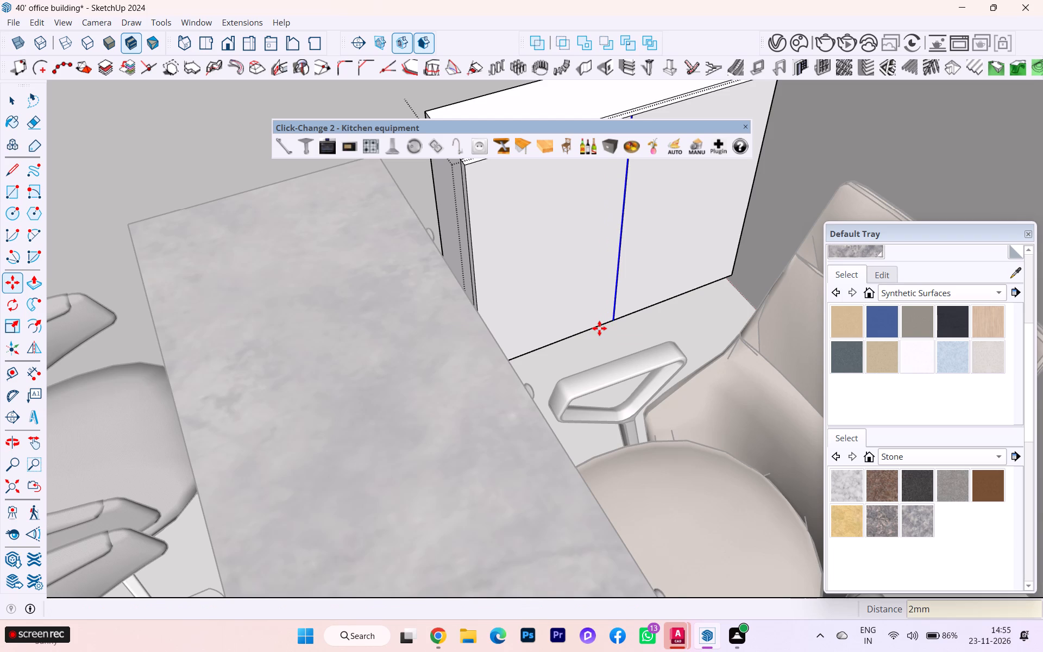
Copy the newly offset line 4 mm back across the middle line, away from the desk.
scroll(621, 317, "up", 4)
scroll(621, 317, "down", 1)
scroll(621, 317, "up", 3)
scroll(621, 317, "down", 1)
scroll(621, 317, "up", 3)
scroll(607, 328, "down", 1)
scroll(606, 328, "up", 2)
scroll(606, 328, "down", 2)
scroll(606, 328, "up", 3)
left_click(606, 328)
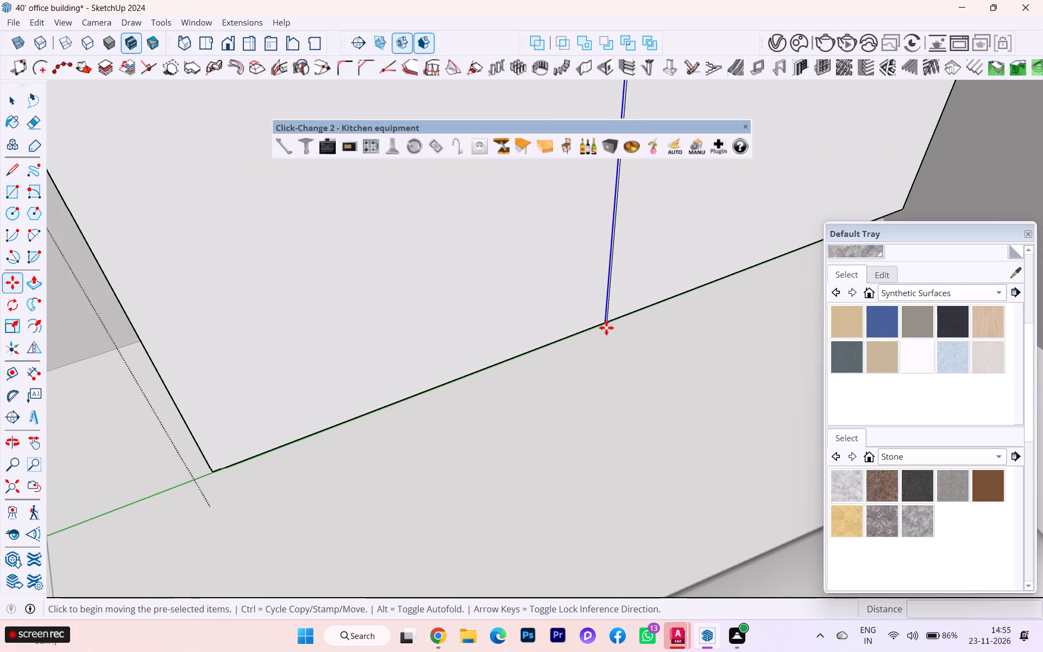
key("4")
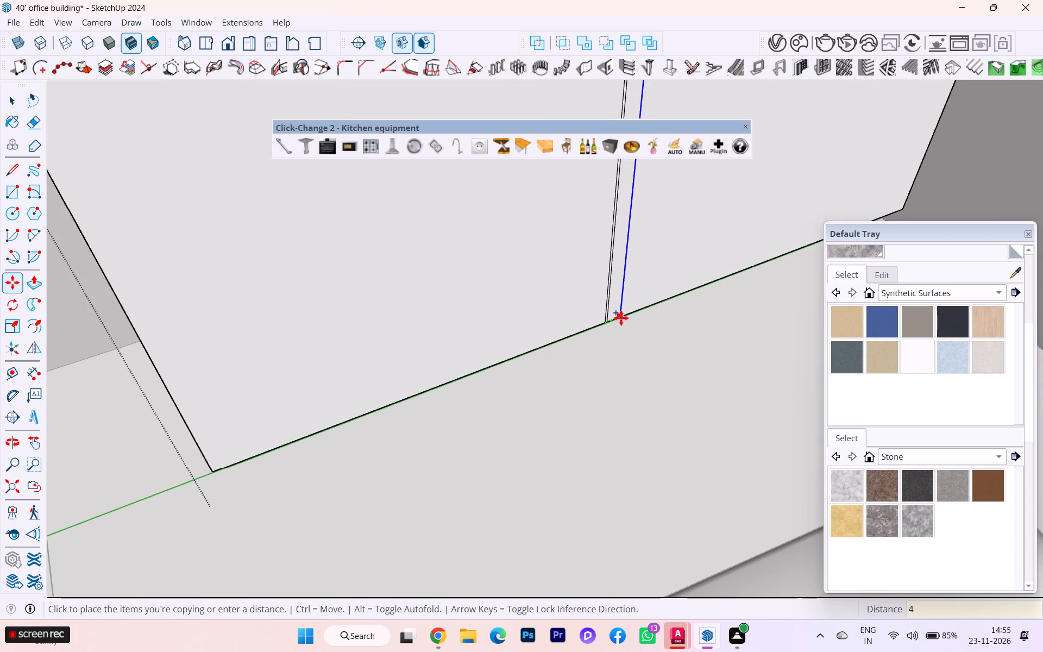
type("mm")
key("Return")
Erase the original middle line from between the two offset lines on the cabinet's front panel.
scroll(608, 327, "down", 2)
scroll(608, 328, "up", 1)
scroll(608, 328, "down", 1)
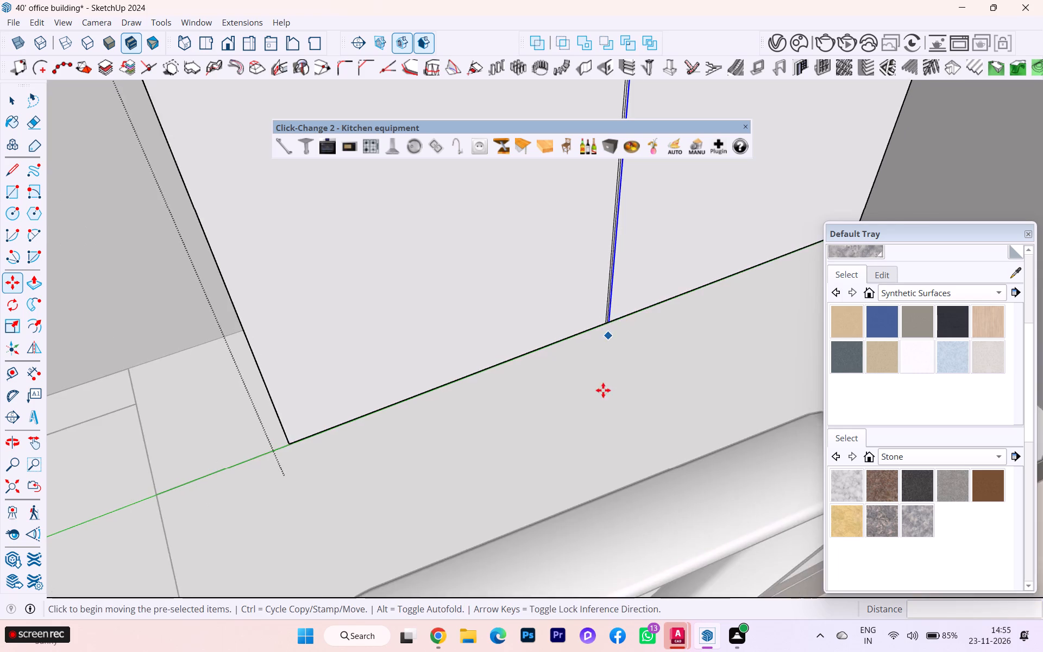
scroll(603, 390, "down", 2)
scroll(598, 415, "up", 1)
scroll(598, 417, "down", 8)
scroll(682, 223, "up", 6)
scroll(589, 203, "down", 1)
scroll(589, 203, "up", 1)
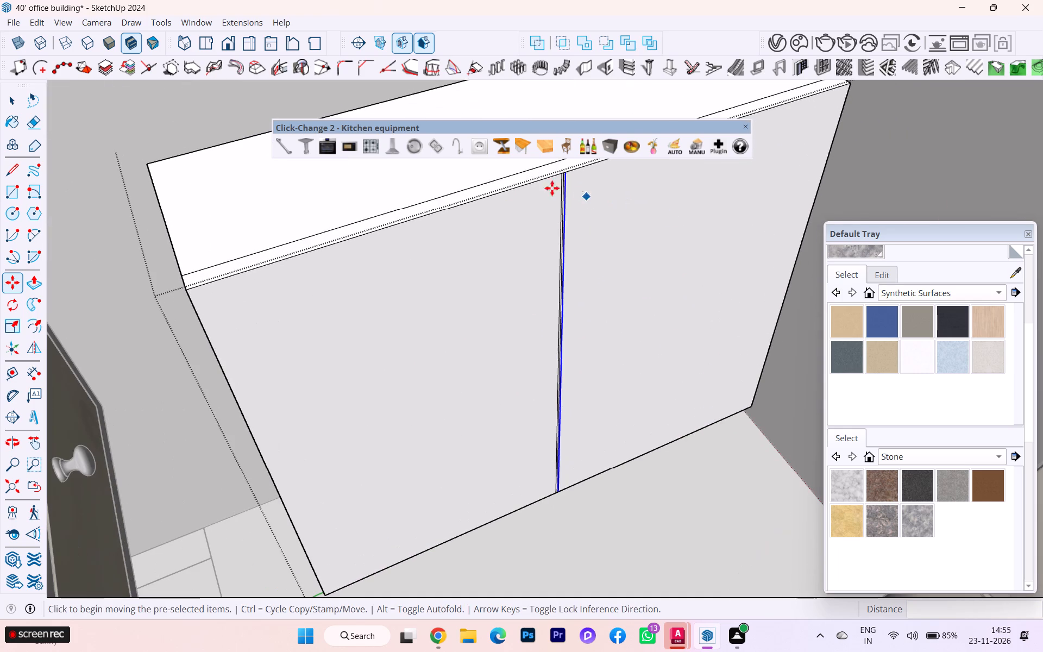
left_click(43, 125)
scroll(593, 162, "up", 9)
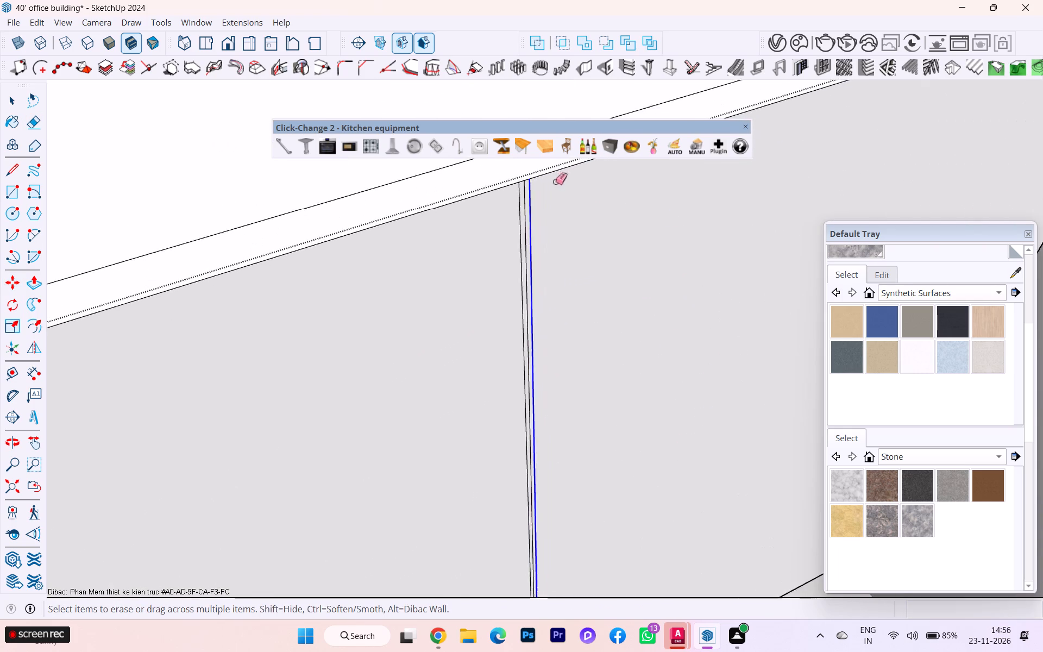
scroll(555, 181, "up", 5)
left_click(511, 201)
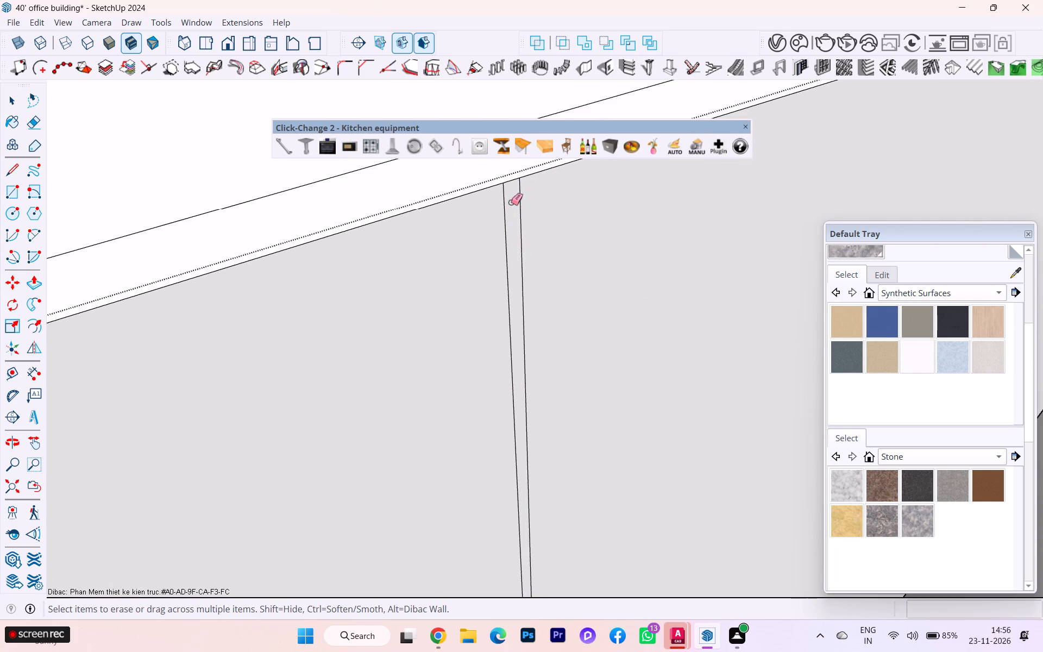
Push the narrow strip between the two vertical lines 3/4" inward to form the door gap.
key("p")
left_click(508, 205)
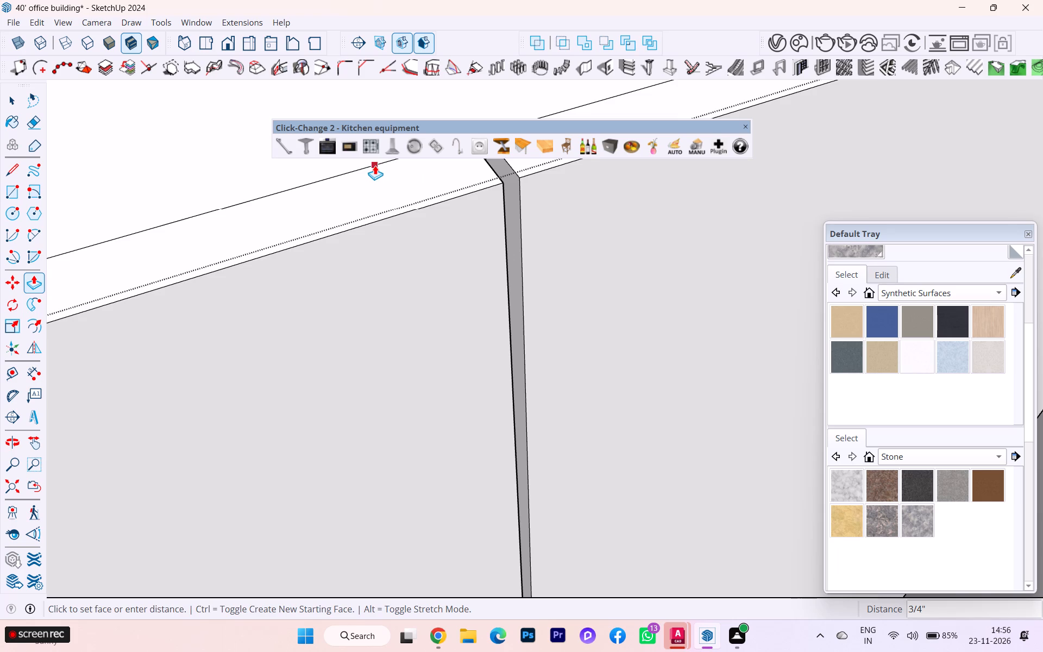
left_click(375, 165)
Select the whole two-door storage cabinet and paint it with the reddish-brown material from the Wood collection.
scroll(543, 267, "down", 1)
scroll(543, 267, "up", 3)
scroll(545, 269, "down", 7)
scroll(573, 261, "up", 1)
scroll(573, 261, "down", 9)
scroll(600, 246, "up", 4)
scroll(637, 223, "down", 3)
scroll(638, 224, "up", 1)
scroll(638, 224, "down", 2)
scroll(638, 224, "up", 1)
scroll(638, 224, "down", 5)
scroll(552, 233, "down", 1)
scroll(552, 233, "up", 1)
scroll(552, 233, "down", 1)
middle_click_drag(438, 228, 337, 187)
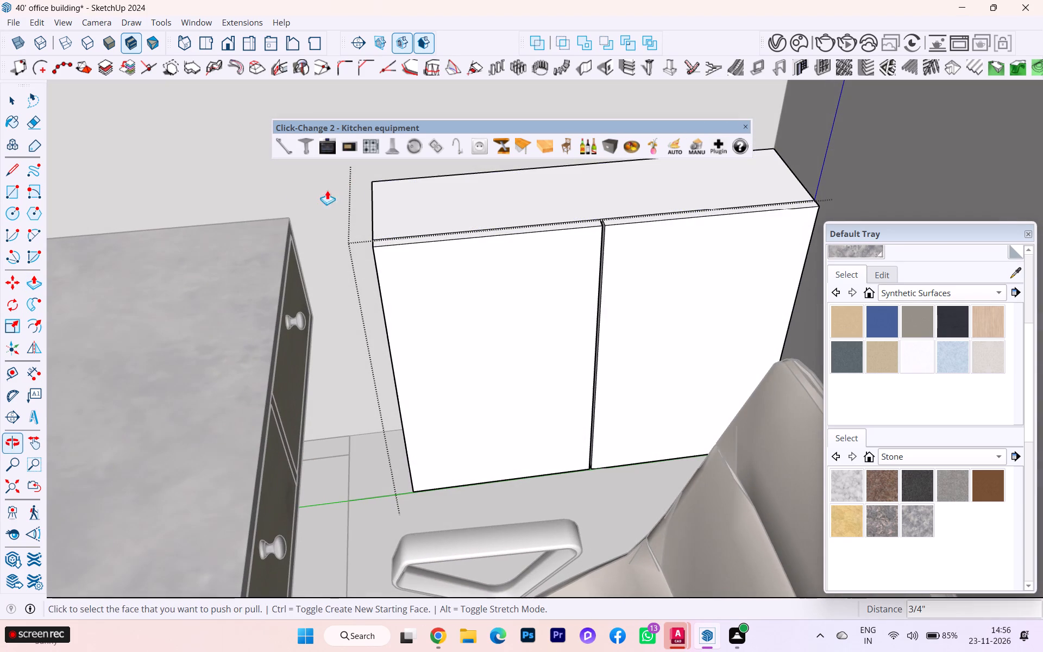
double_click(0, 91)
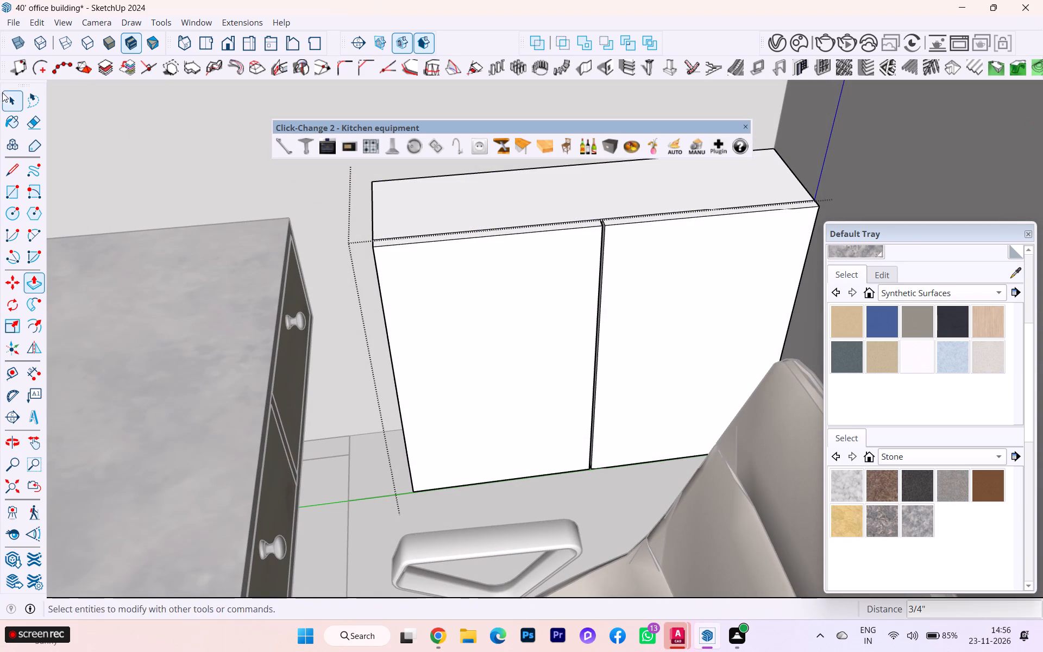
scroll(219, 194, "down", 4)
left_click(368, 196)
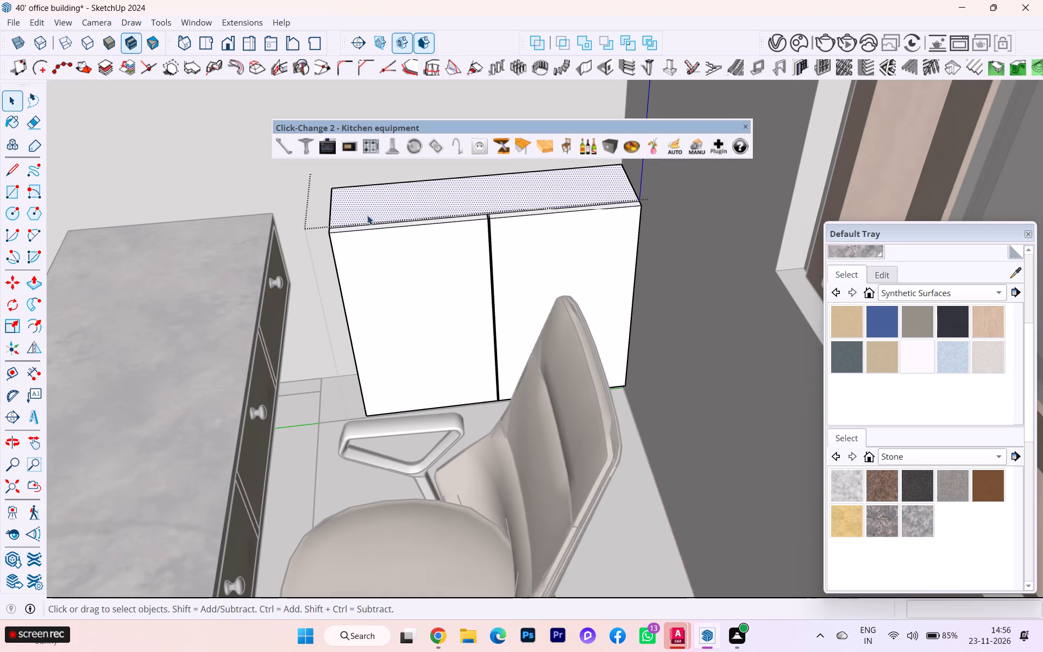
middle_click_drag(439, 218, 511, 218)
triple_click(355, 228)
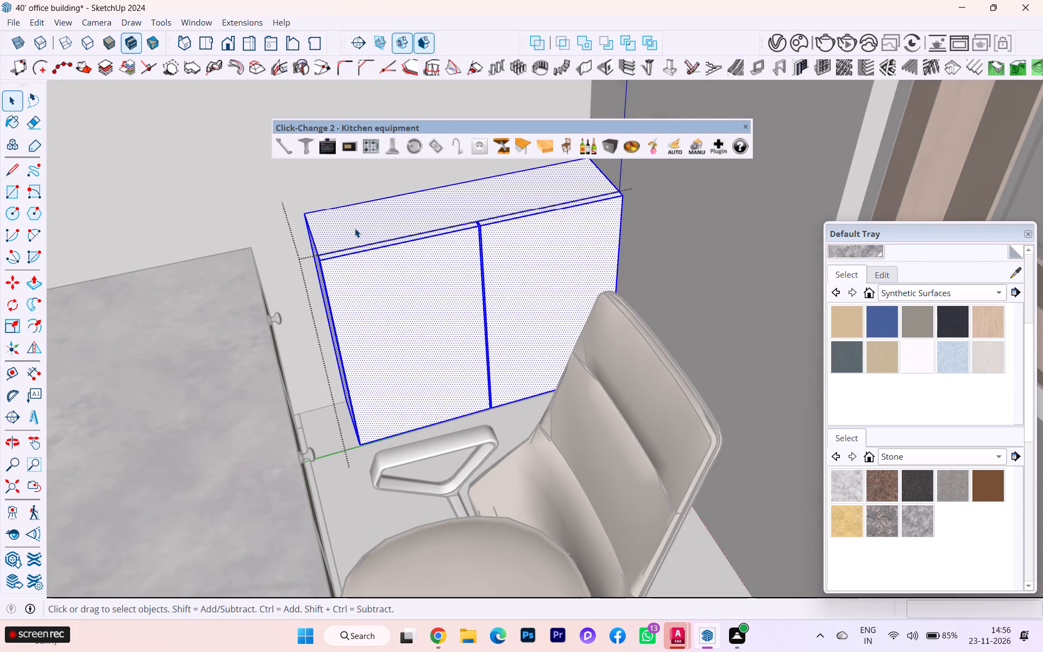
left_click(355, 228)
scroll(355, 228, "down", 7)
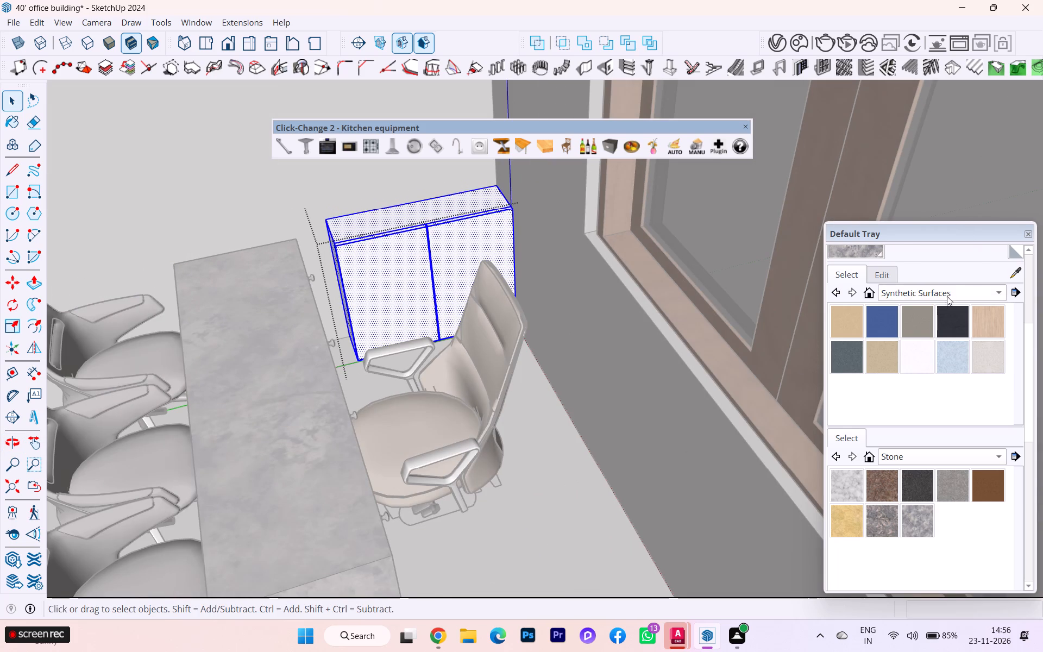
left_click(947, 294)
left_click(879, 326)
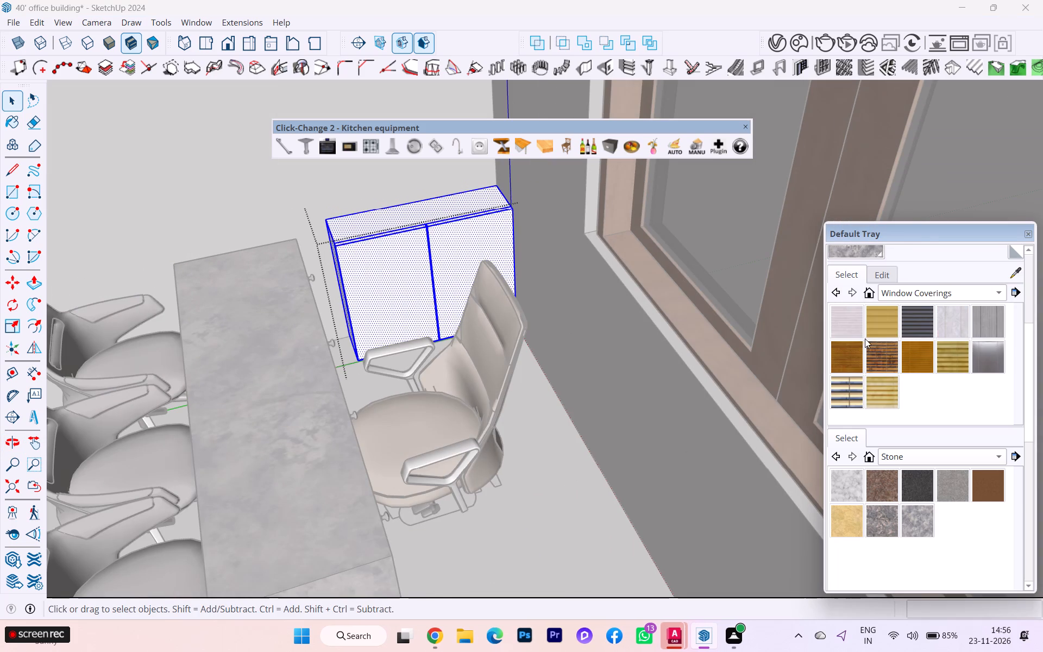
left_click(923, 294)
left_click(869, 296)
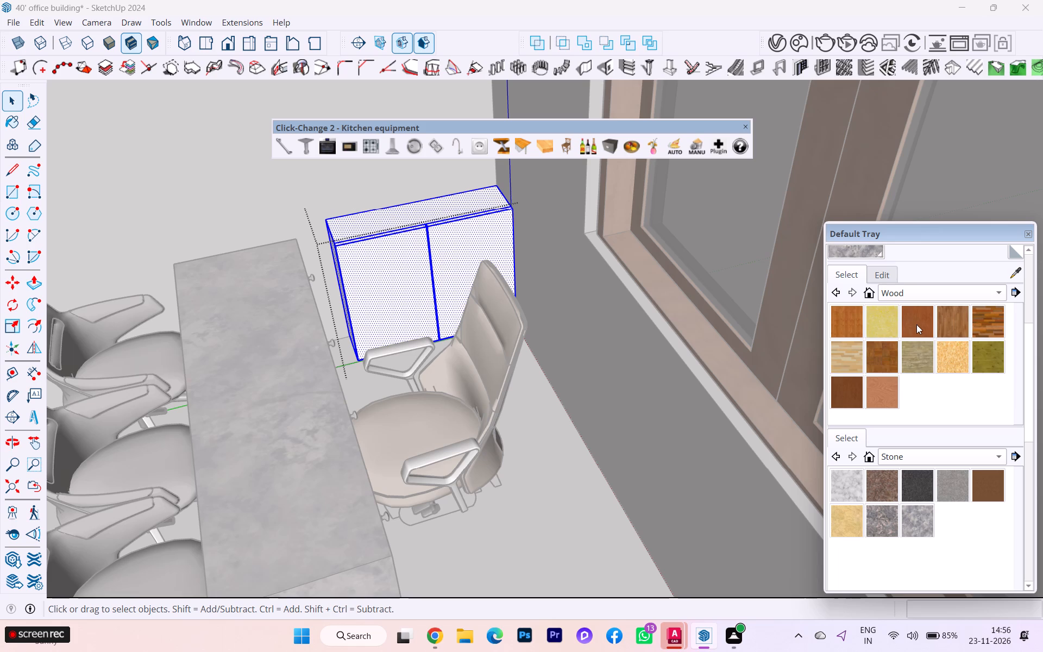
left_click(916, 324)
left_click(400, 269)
Leave the cabinet's editing context and view the whole office building with the cabinet painted.
scroll(465, 259, "down", 3)
middle_click_drag(474, 262, 470, 269)
scroll(445, 290, "up", 1)
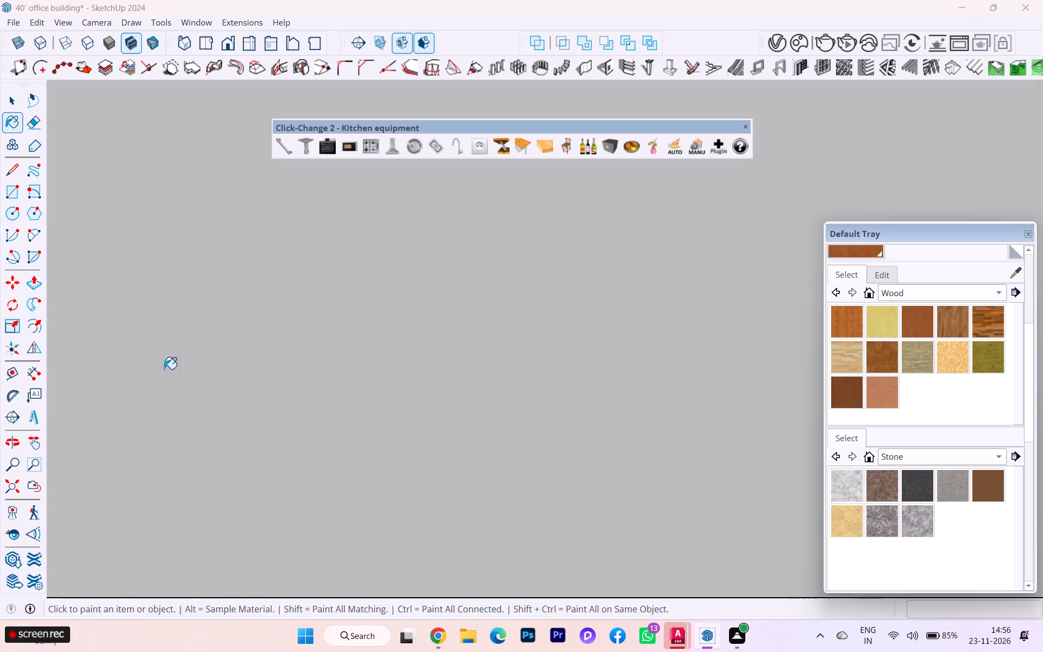
left_click(23, 486)
left_click(21, 487)
double_click(21, 487)
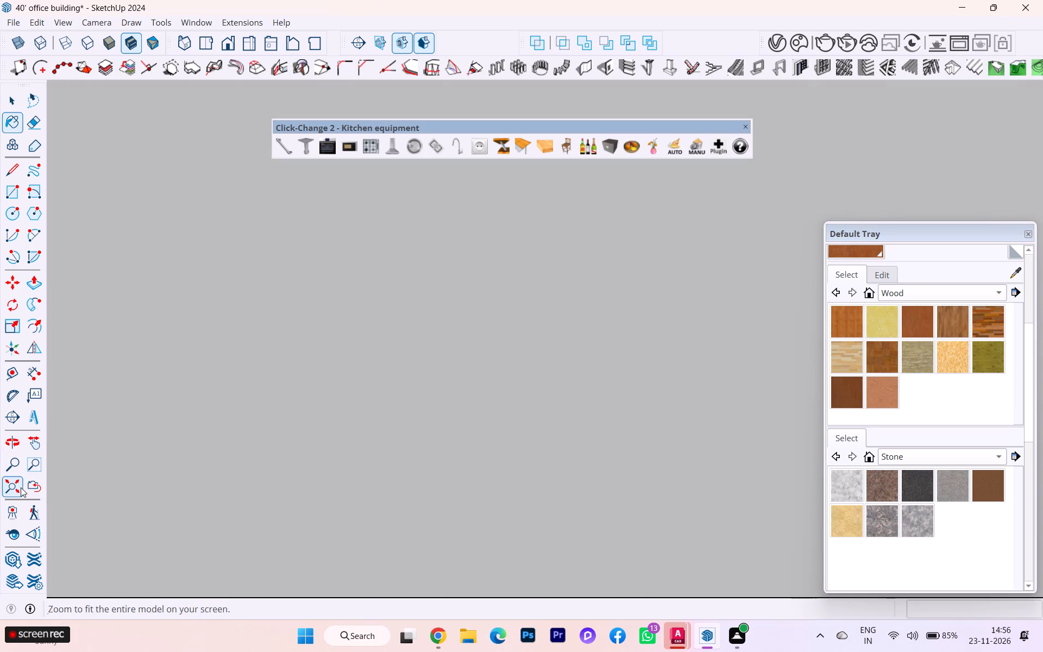
scroll(316, 338, "down", 7)
scroll(520, 284, "up", 1)
scroll(526, 284, "down", 1)
scroll(557, 284, "up", 3)
scroll(723, 236, "up", 11)
left_click(5, 110)
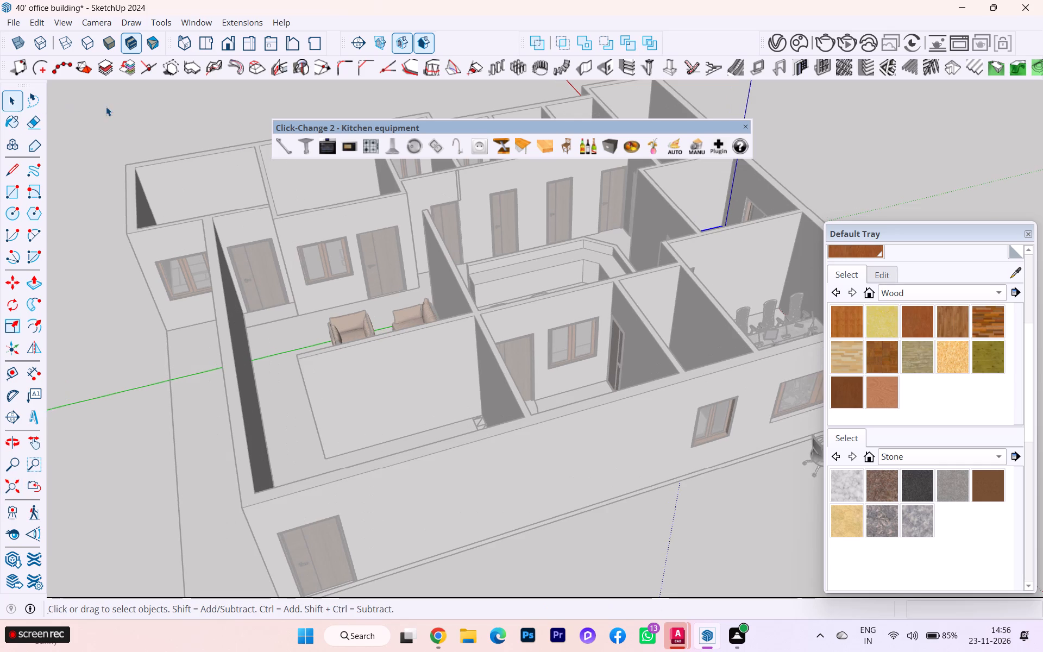
left_click(112, 106)
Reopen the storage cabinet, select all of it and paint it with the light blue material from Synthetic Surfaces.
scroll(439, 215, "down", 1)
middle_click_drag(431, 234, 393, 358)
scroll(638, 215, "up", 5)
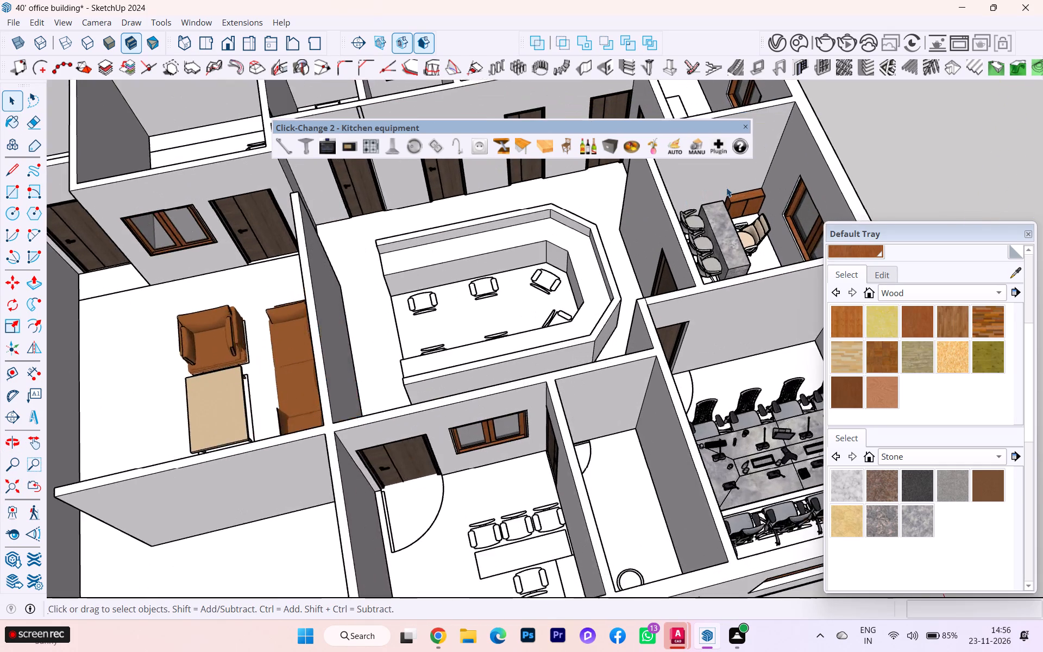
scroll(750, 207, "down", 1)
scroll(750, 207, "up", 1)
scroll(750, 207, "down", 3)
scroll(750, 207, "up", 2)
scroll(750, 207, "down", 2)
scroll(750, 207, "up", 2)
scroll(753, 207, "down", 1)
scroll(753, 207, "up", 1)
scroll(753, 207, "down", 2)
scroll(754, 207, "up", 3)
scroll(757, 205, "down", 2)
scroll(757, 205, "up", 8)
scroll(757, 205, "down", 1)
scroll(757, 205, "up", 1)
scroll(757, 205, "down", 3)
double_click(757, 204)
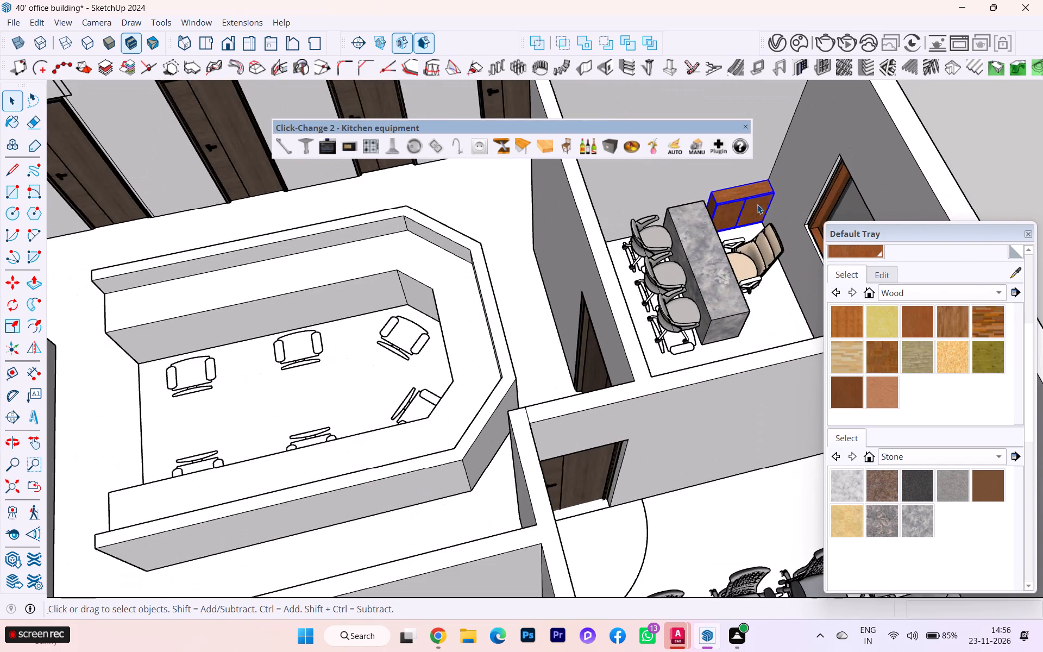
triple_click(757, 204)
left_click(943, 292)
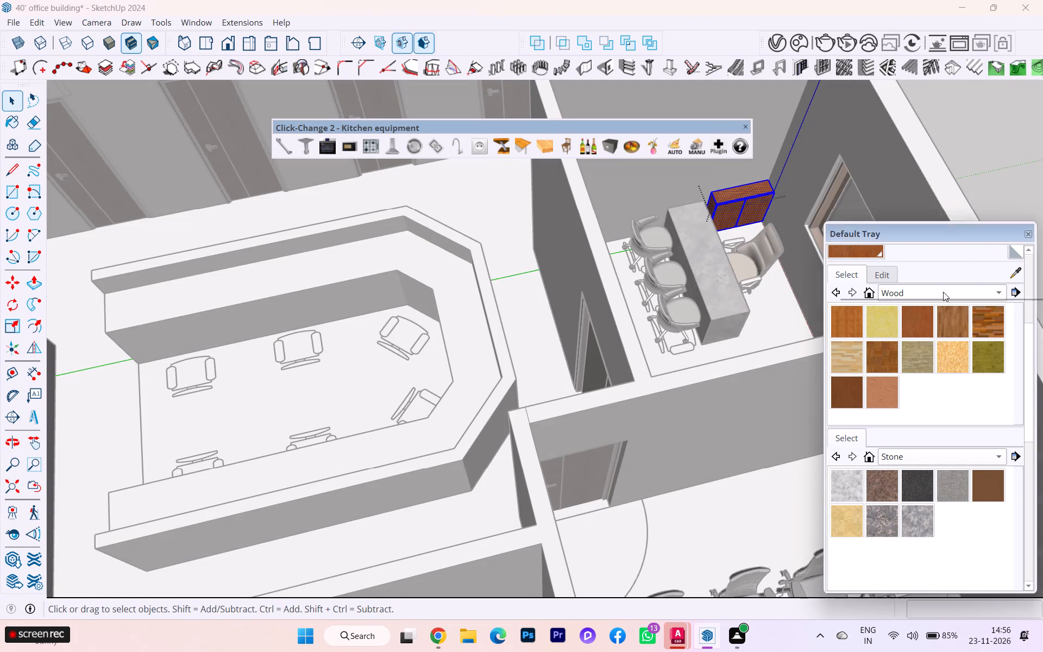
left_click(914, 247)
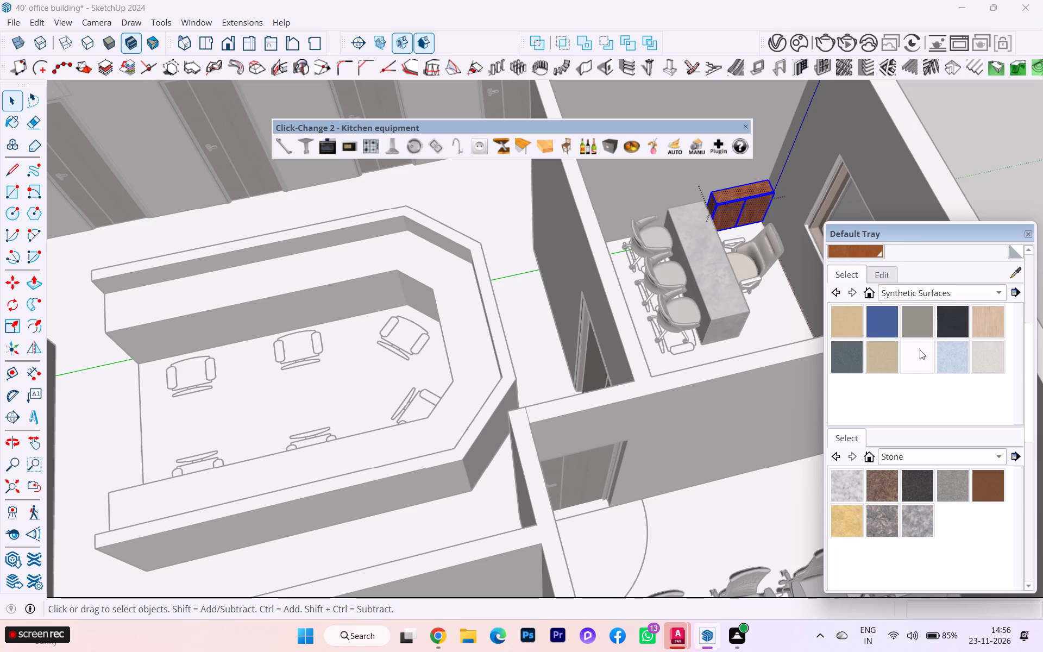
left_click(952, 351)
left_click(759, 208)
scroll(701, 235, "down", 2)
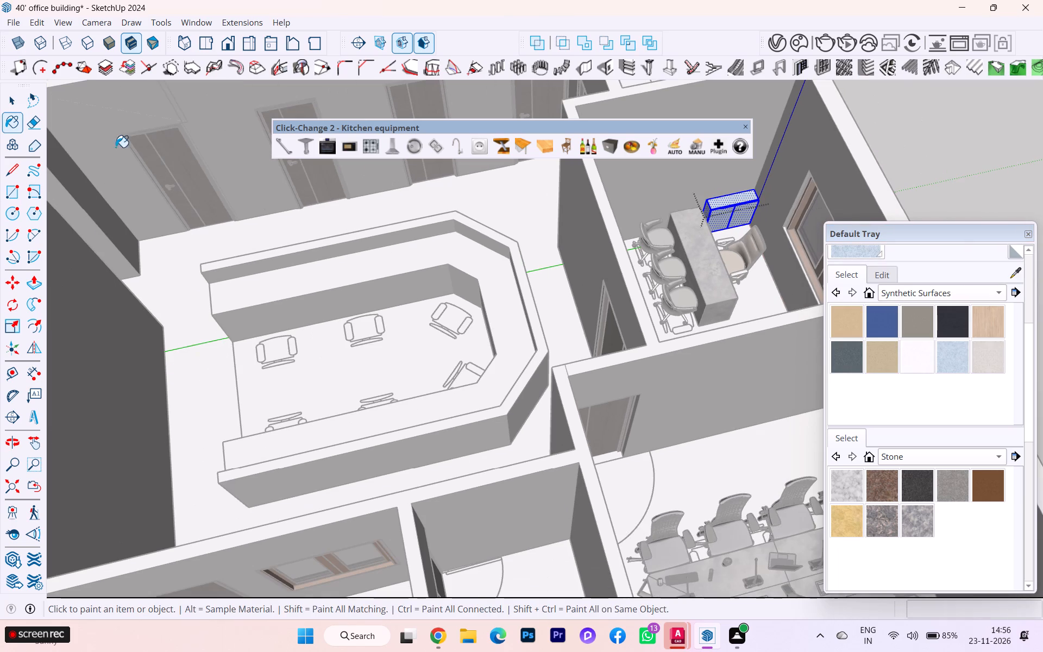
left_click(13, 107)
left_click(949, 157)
Examine the light blue cabinet beside the desk and in the view of the whole building.
scroll(737, 220, "down", 2)
scroll(737, 220, "up", 13)
scroll(735, 210, "down", 1)
scroll(735, 210, "up", 9)
middle_click_drag(740, 191, 551, 122)
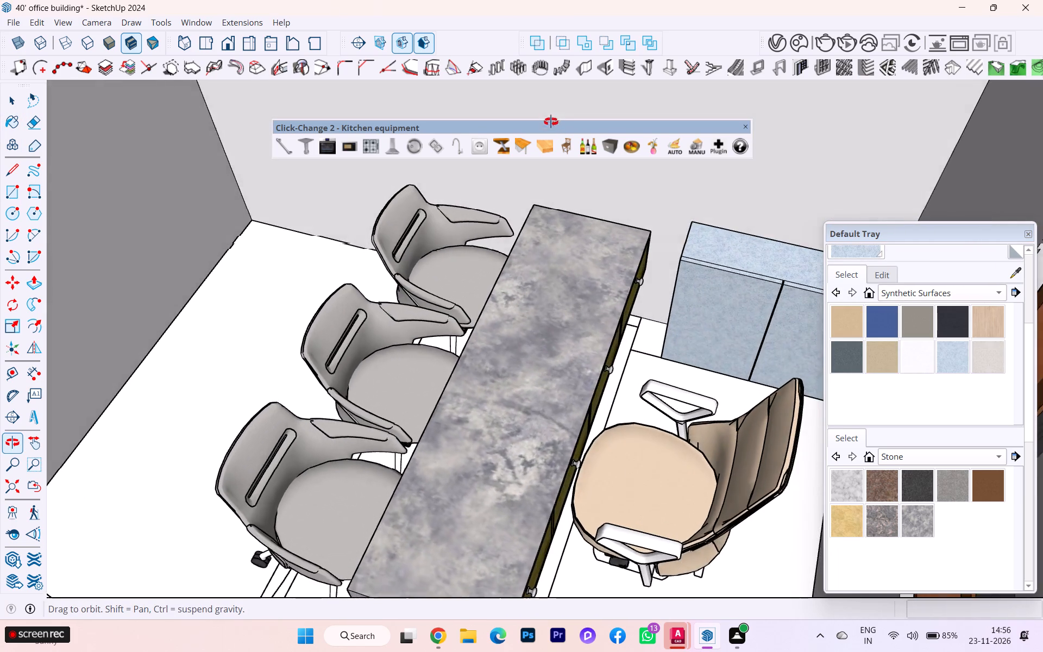
middle_click_drag(551, 122, 597, 81)
scroll(689, 265, "down", 5)
middle_click_drag(689, 300, 752, 347)
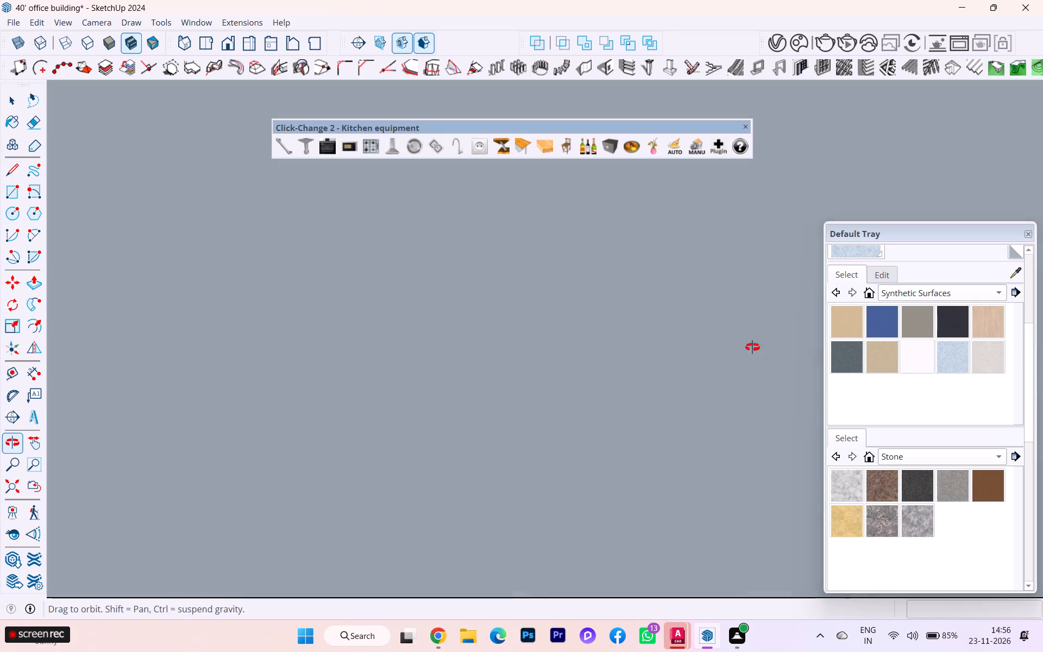
middle_click_drag(752, 347, 784, 355)
scroll(486, 387, "down", 4)
left_click(15, 497)
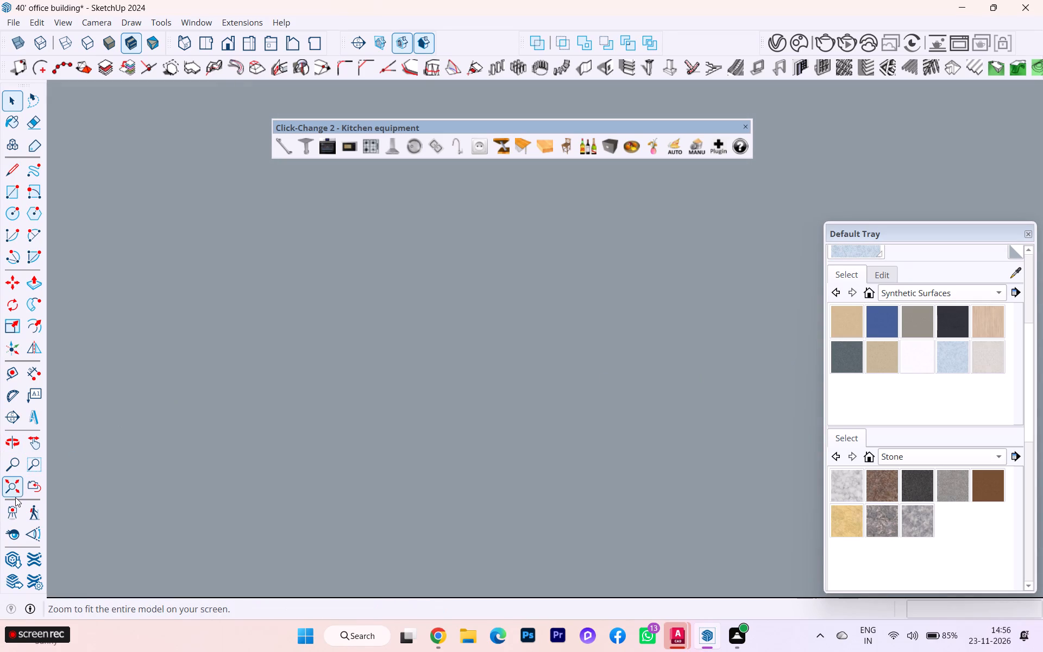
scroll(134, 402, "down", 2)
scroll(137, 400, "up", 1)
scroll(137, 400, "down", 1)
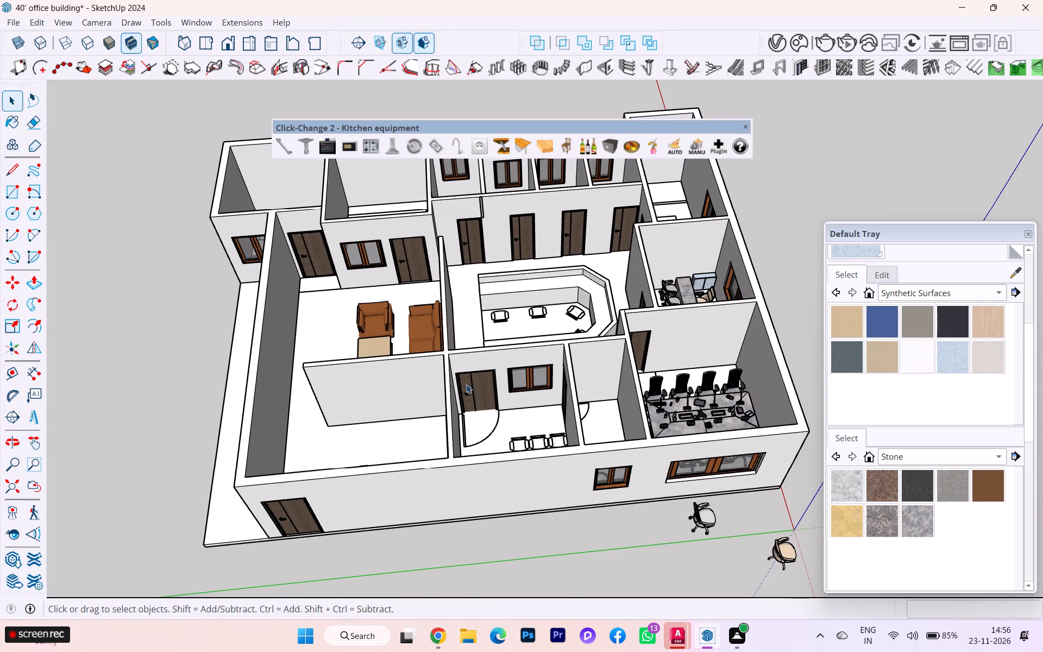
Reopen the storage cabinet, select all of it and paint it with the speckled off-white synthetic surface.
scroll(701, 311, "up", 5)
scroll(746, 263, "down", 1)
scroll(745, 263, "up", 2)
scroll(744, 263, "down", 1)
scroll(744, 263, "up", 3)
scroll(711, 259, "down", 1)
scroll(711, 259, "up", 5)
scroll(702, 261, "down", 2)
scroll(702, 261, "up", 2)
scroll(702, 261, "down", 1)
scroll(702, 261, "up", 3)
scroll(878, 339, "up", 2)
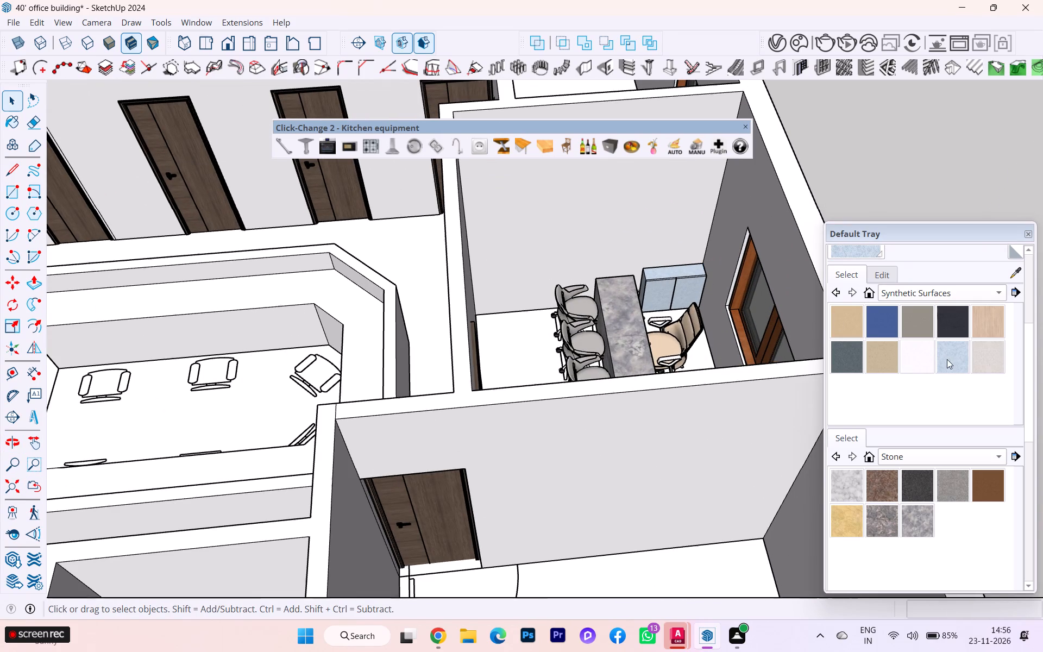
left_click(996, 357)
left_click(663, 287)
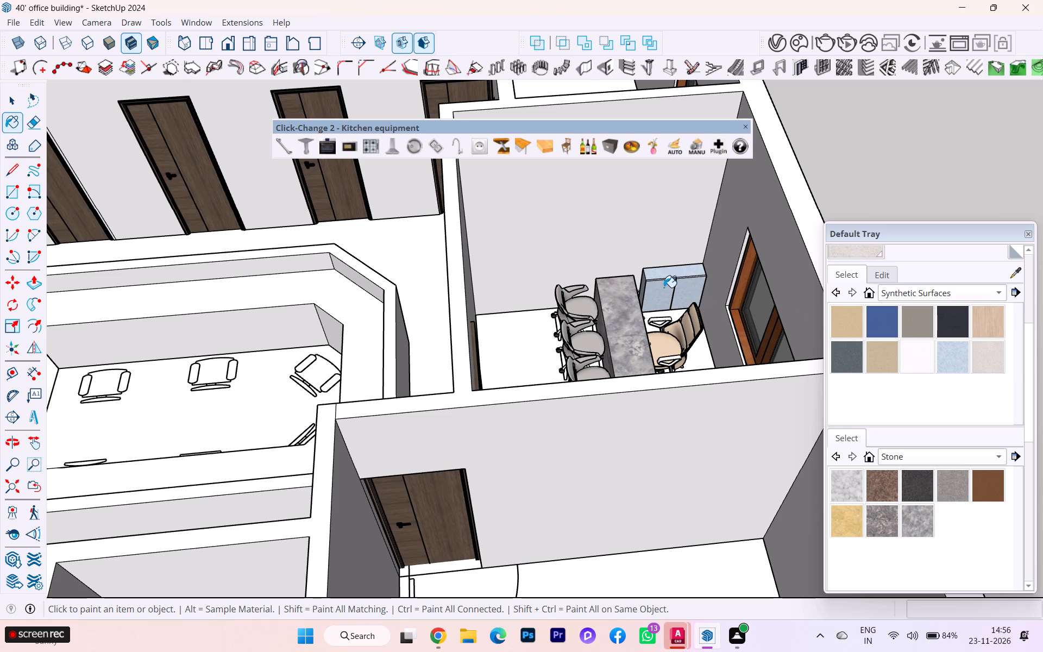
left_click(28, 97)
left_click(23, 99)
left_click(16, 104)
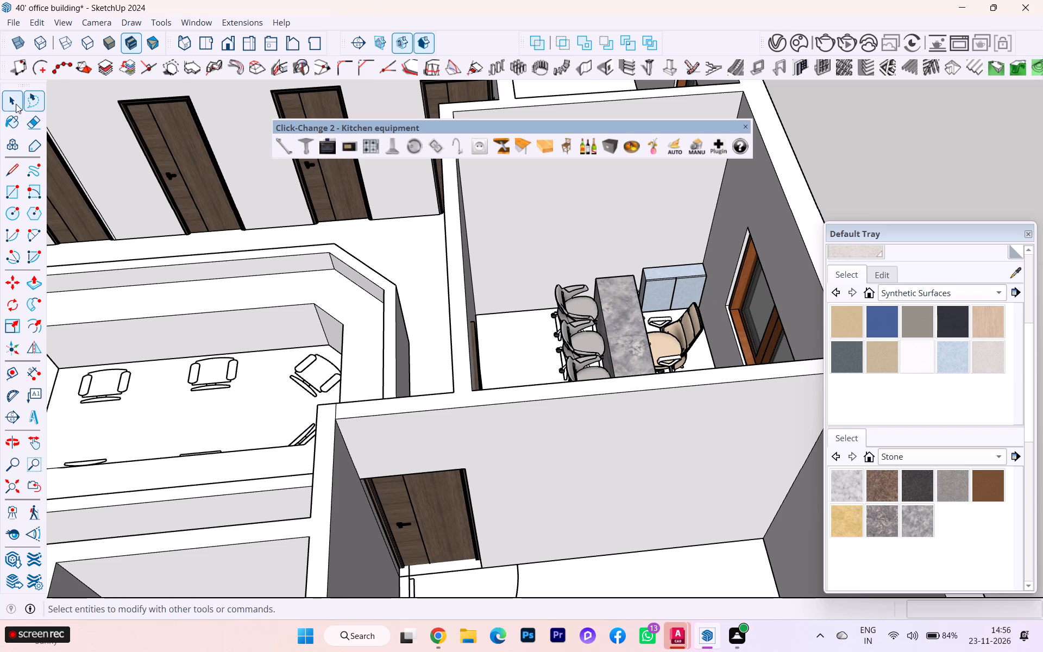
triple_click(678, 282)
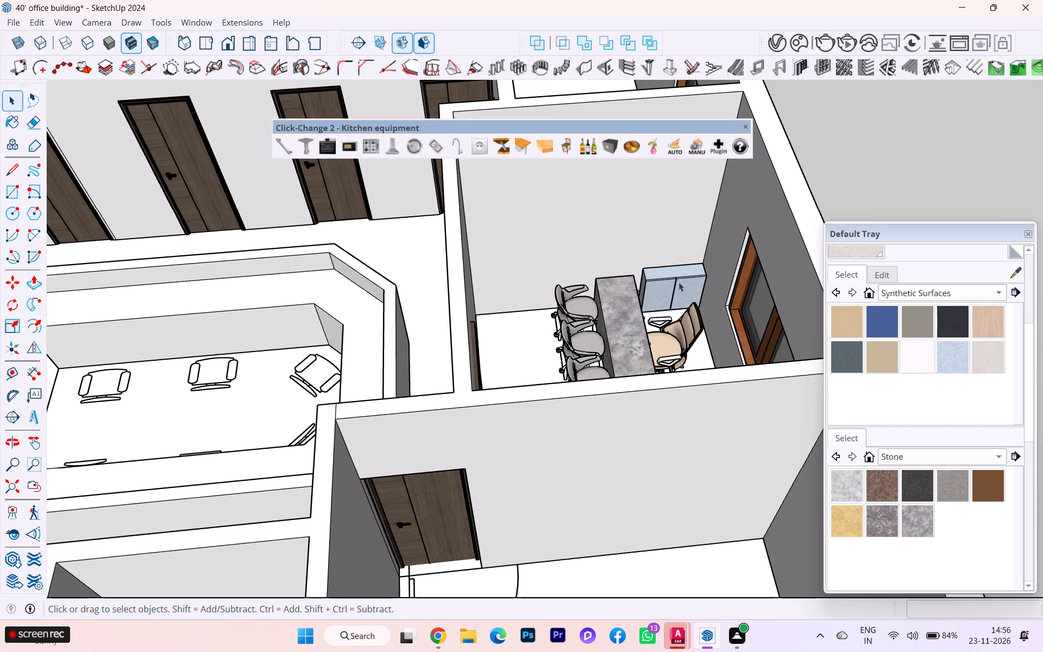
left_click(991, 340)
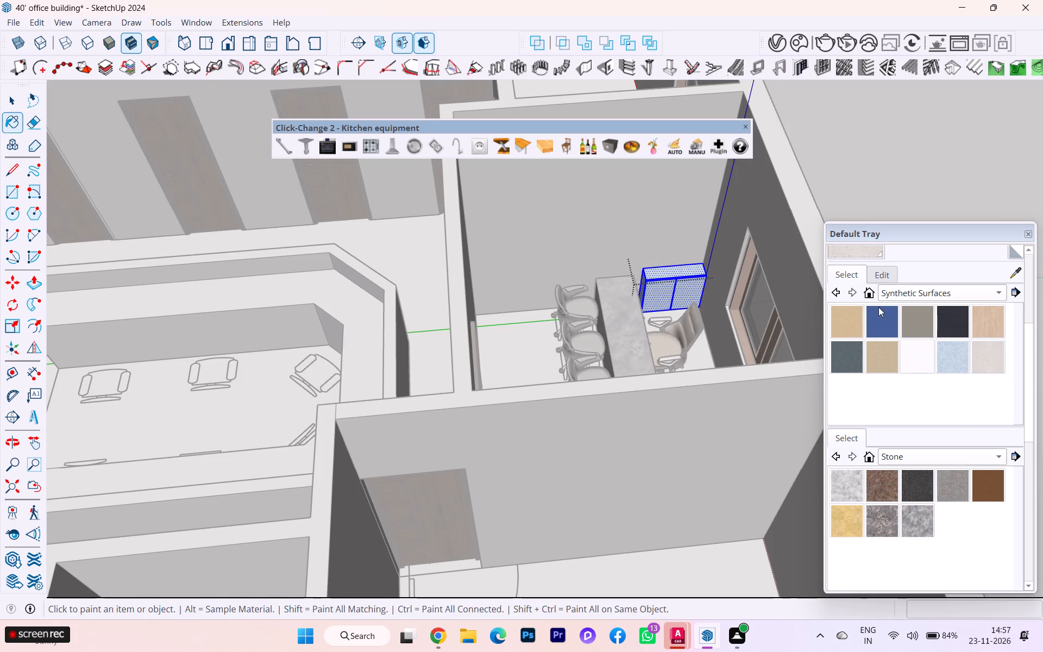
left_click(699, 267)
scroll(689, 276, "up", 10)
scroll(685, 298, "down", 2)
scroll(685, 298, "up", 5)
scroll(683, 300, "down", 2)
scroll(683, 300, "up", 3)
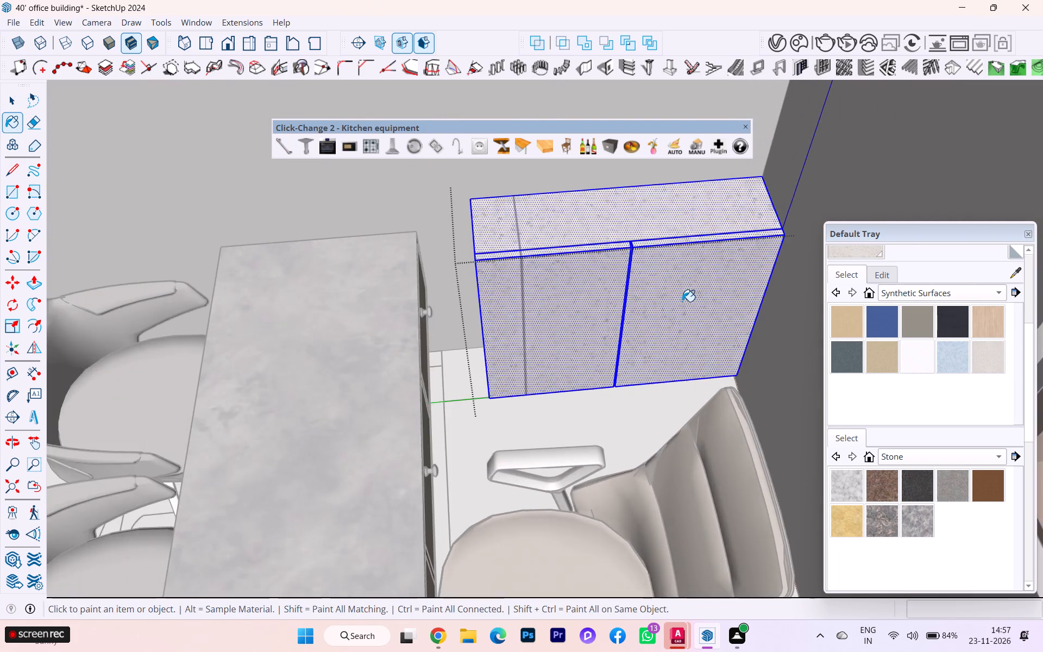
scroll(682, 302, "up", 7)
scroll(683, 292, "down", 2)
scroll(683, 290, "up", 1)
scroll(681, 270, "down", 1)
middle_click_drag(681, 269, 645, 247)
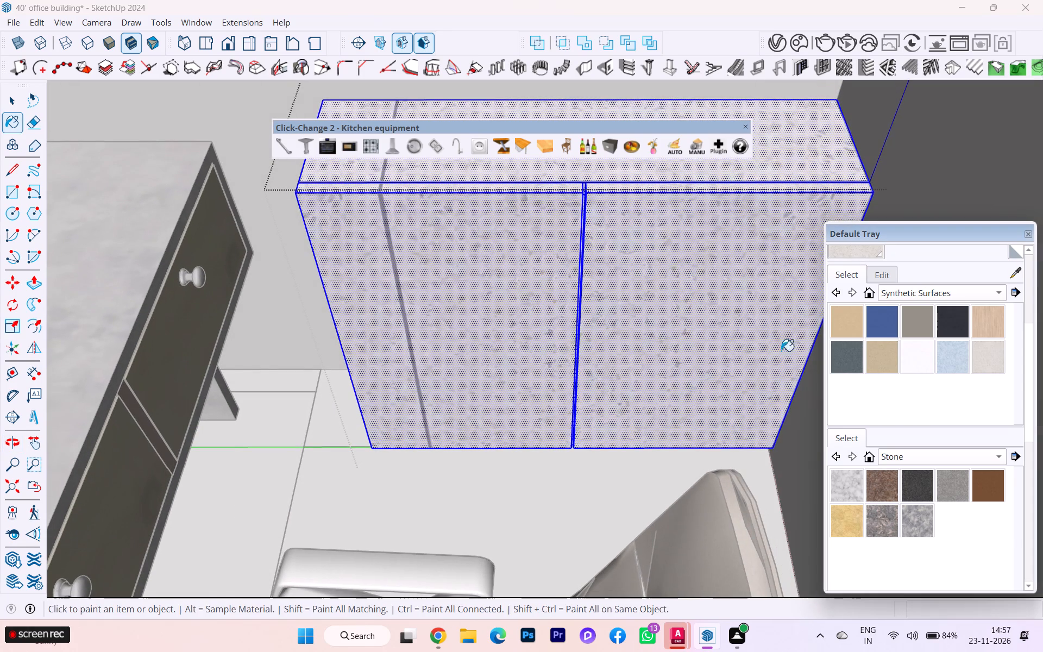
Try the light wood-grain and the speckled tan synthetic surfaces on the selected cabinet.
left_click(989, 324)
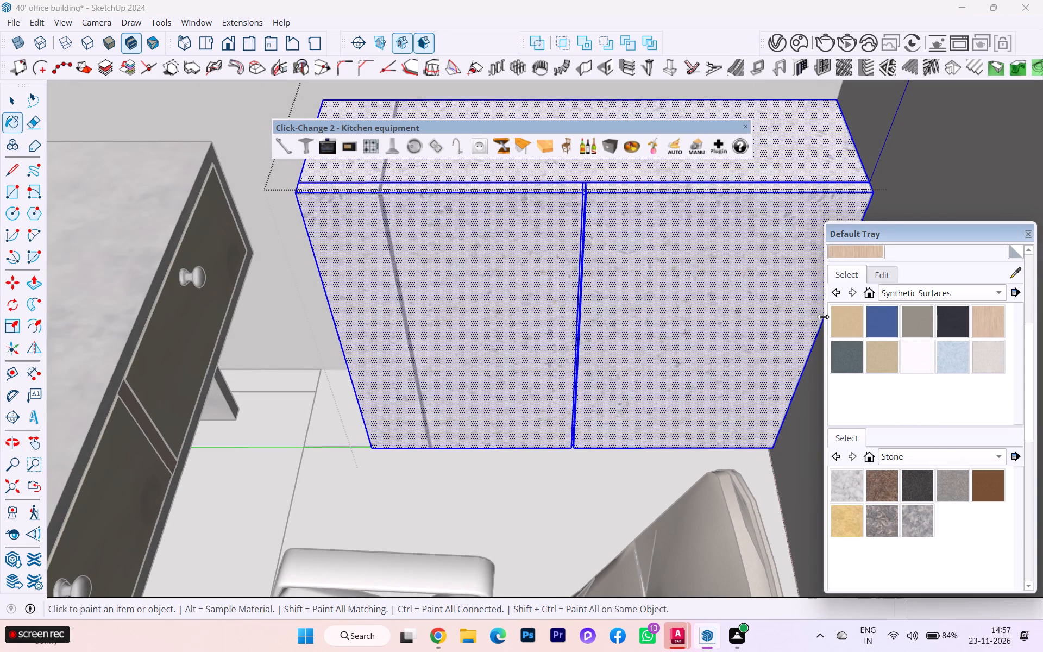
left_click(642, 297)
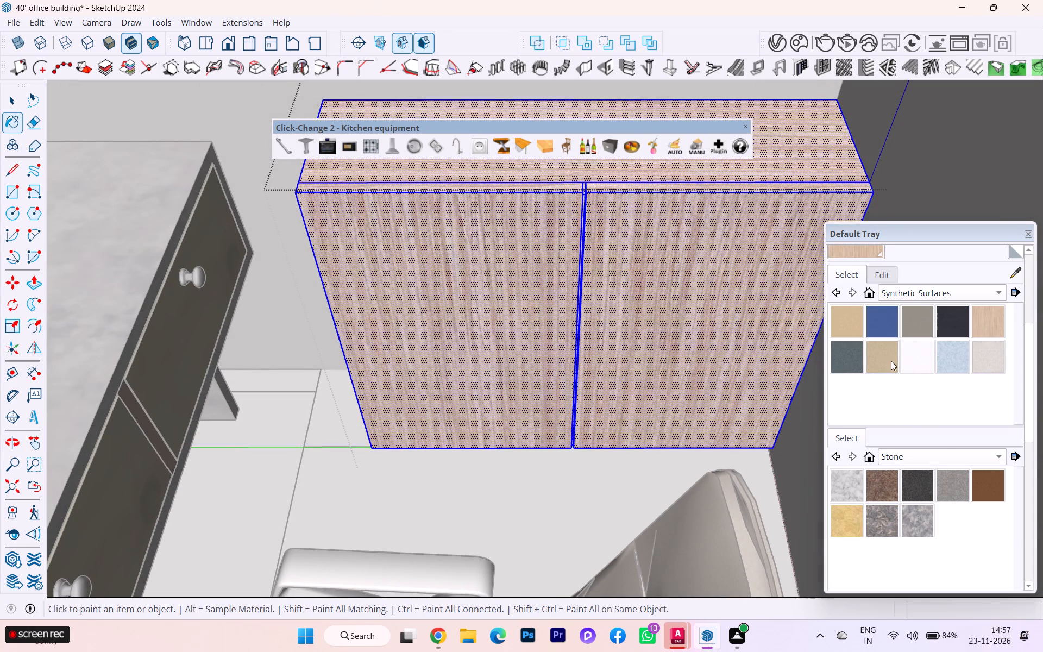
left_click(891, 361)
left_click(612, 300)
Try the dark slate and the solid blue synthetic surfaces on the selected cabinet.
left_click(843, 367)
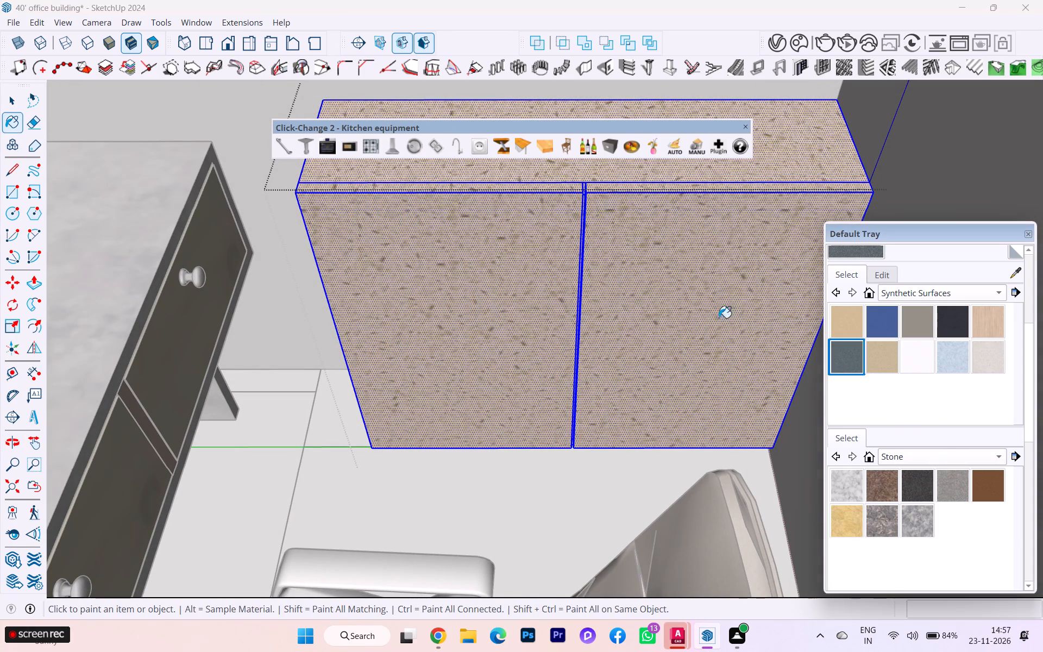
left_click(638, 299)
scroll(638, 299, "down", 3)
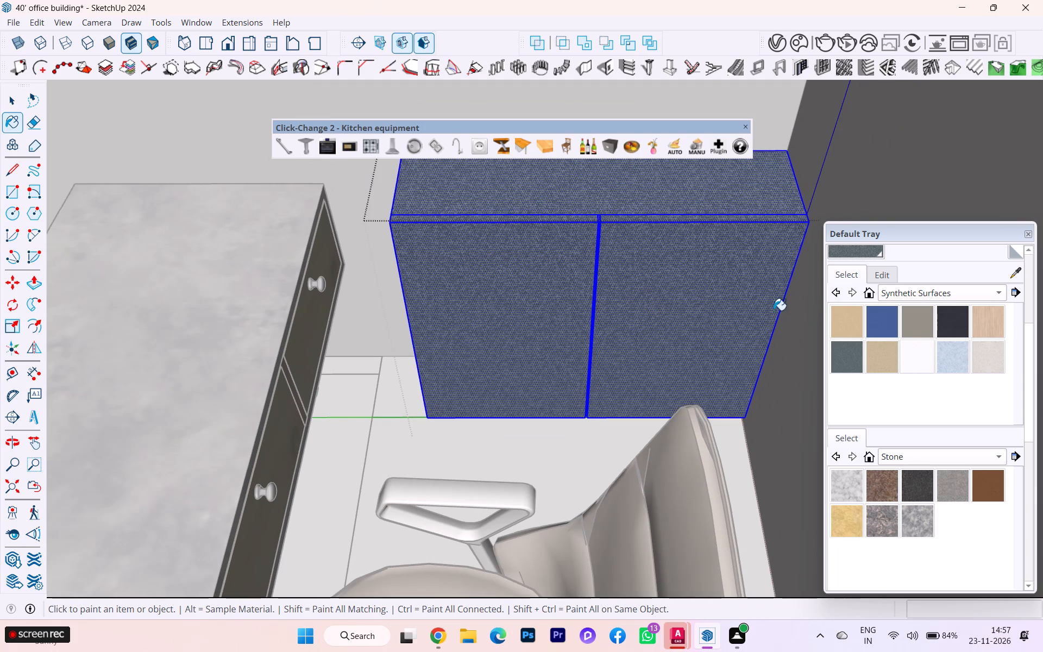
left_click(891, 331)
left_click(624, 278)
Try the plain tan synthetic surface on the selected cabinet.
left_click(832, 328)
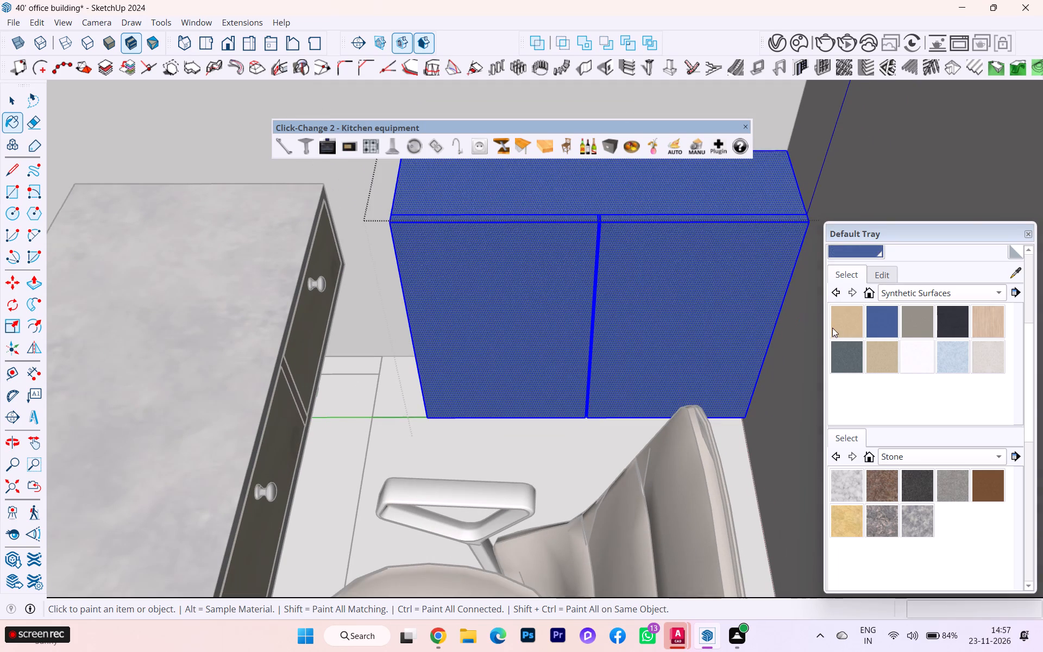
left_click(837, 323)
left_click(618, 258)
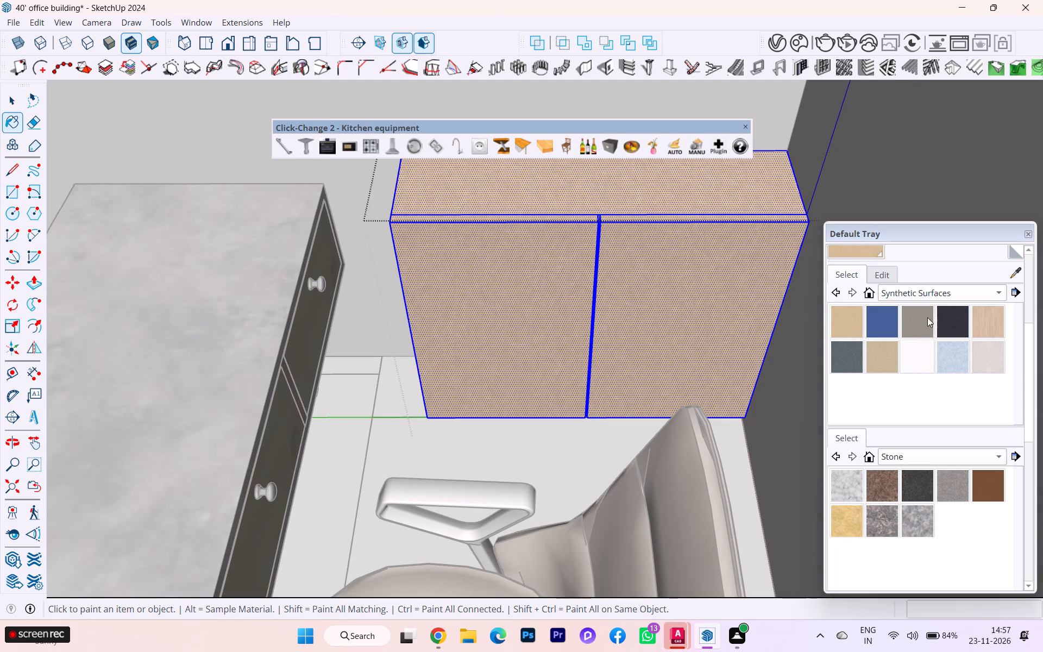
Paint the selected cabinet with the warm grey synthetic surface and check it beside the desk.
left_click(918, 323)
left_click(538, 245)
scroll(588, 250, "down", 7)
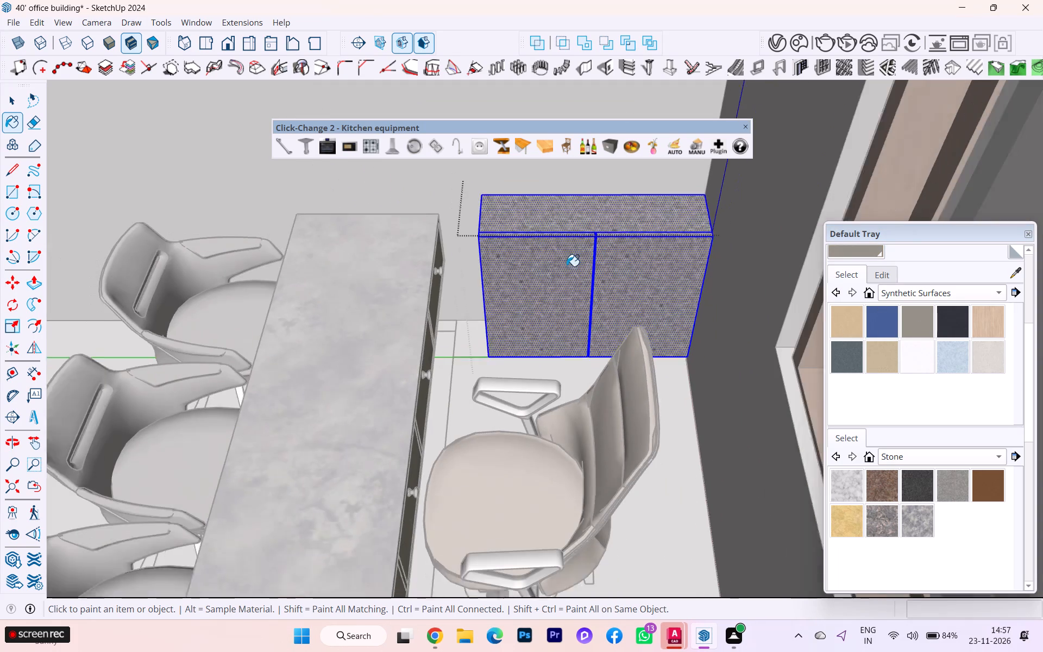
scroll(567, 266, "down", 1)
middle_click_drag(566, 266, 602, 275)
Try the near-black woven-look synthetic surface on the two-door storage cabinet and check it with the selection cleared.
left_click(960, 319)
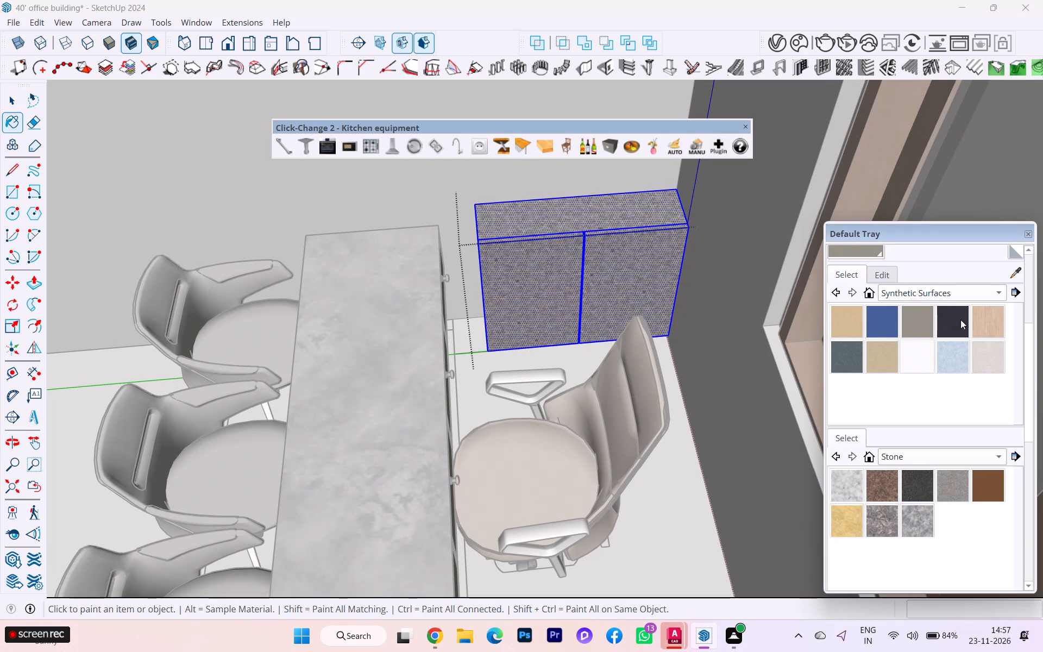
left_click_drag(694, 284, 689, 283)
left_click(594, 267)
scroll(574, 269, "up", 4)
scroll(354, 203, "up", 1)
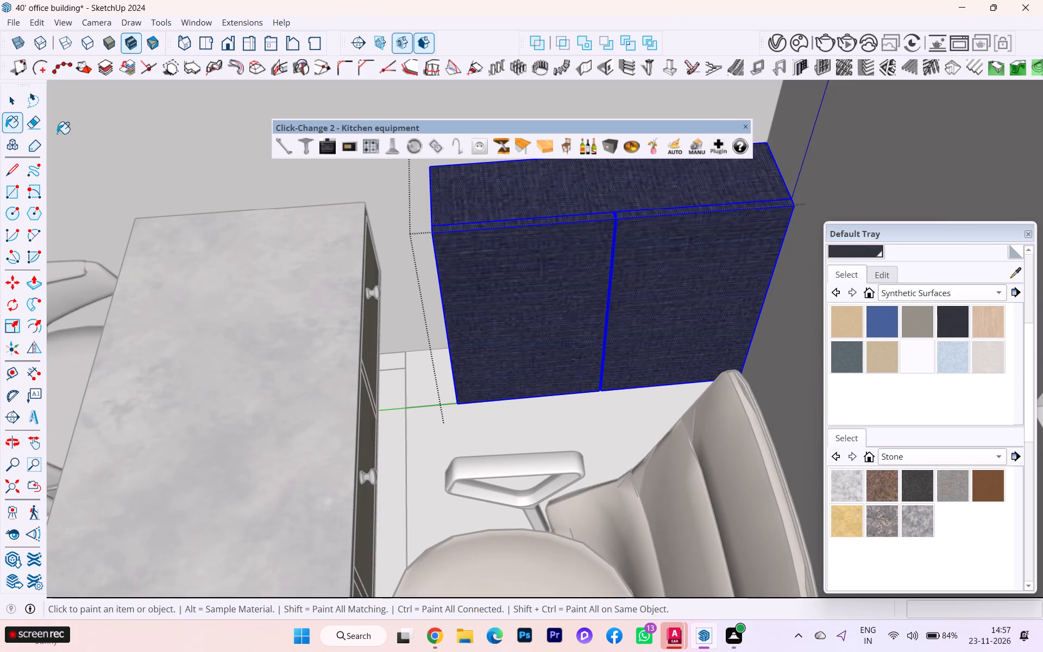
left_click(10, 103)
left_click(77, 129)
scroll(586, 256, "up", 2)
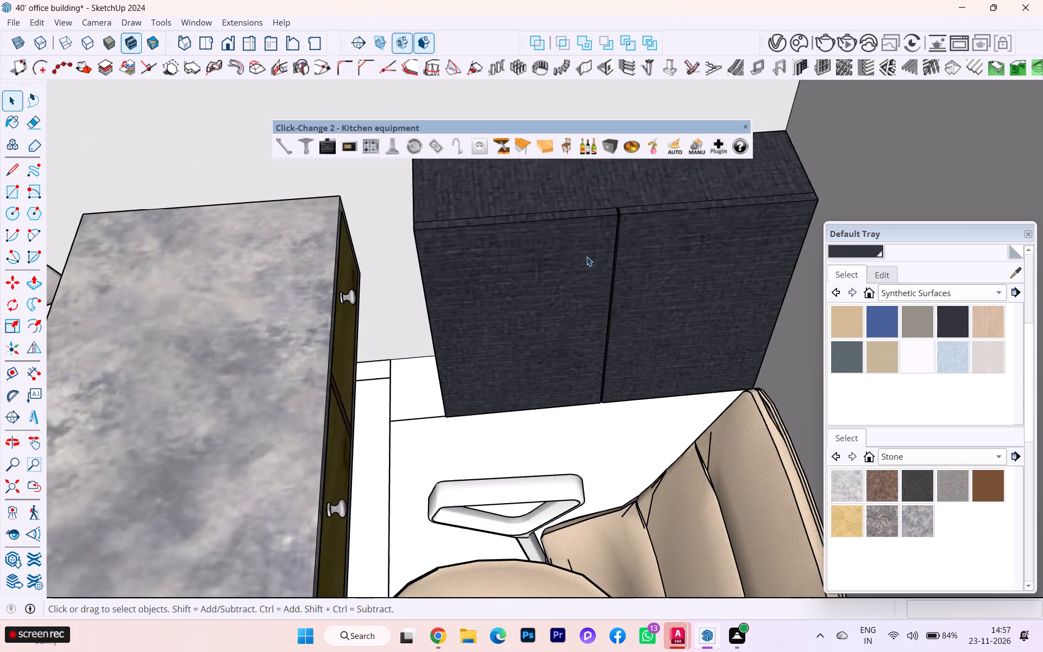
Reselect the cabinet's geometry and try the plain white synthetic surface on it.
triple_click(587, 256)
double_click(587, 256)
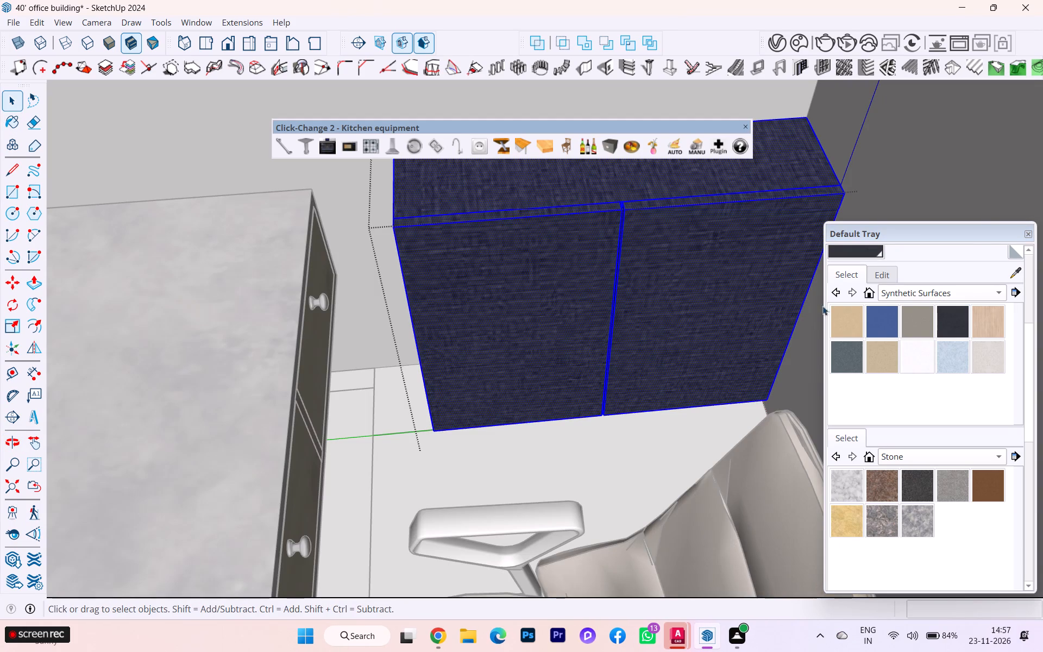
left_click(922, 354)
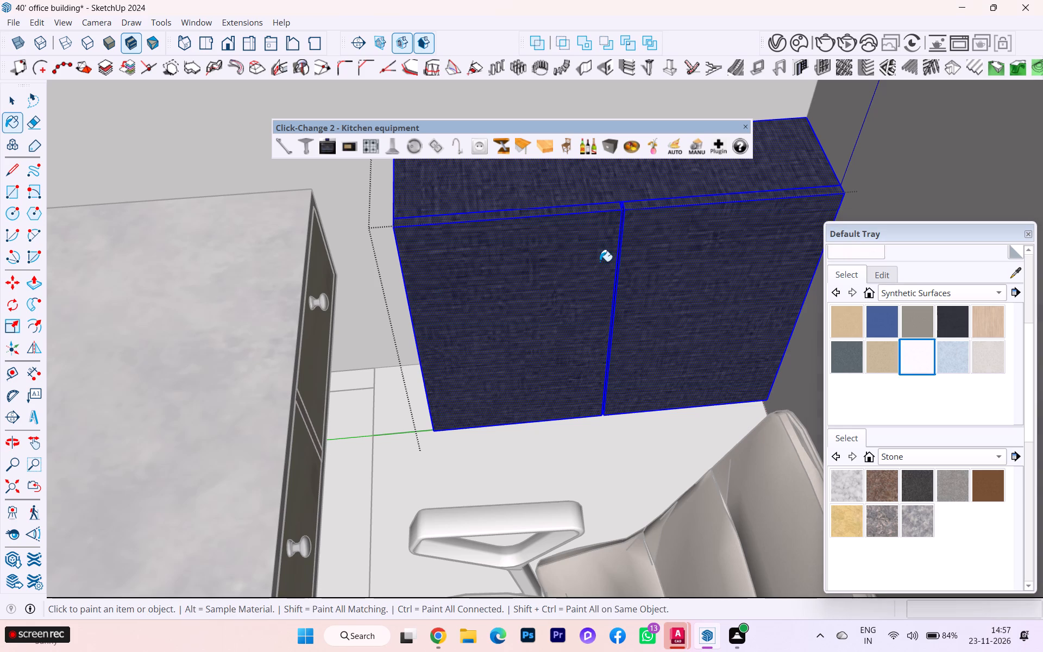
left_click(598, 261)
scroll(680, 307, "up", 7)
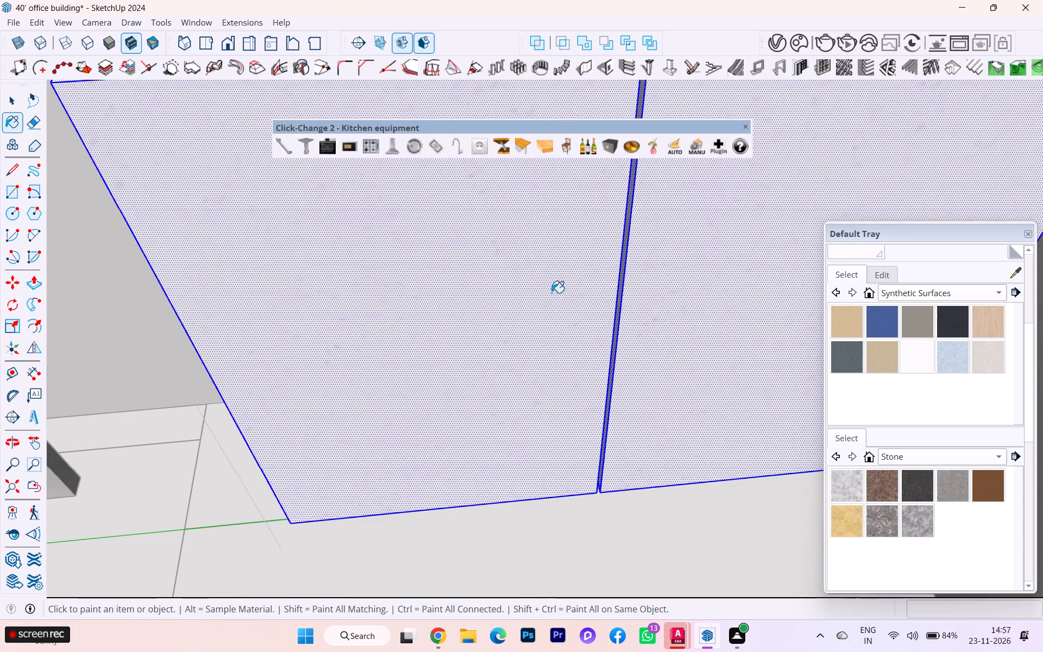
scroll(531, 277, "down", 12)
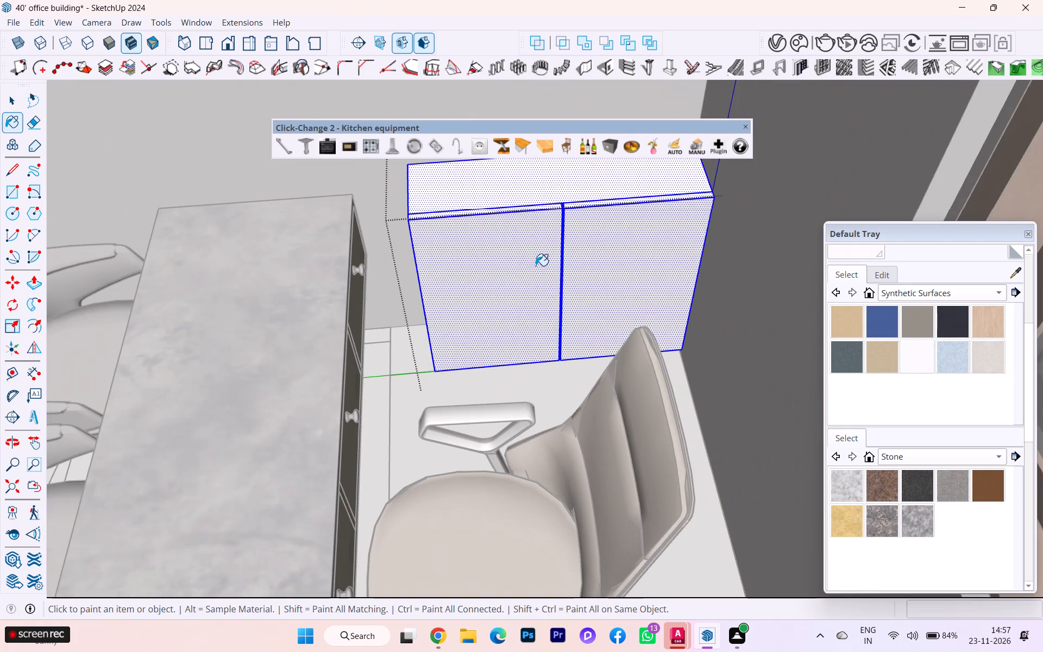
Paint the selected cabinet with the speckled tan synthetic surface and clear the selection.
left_click(871, 355)
left_click(627, 245)
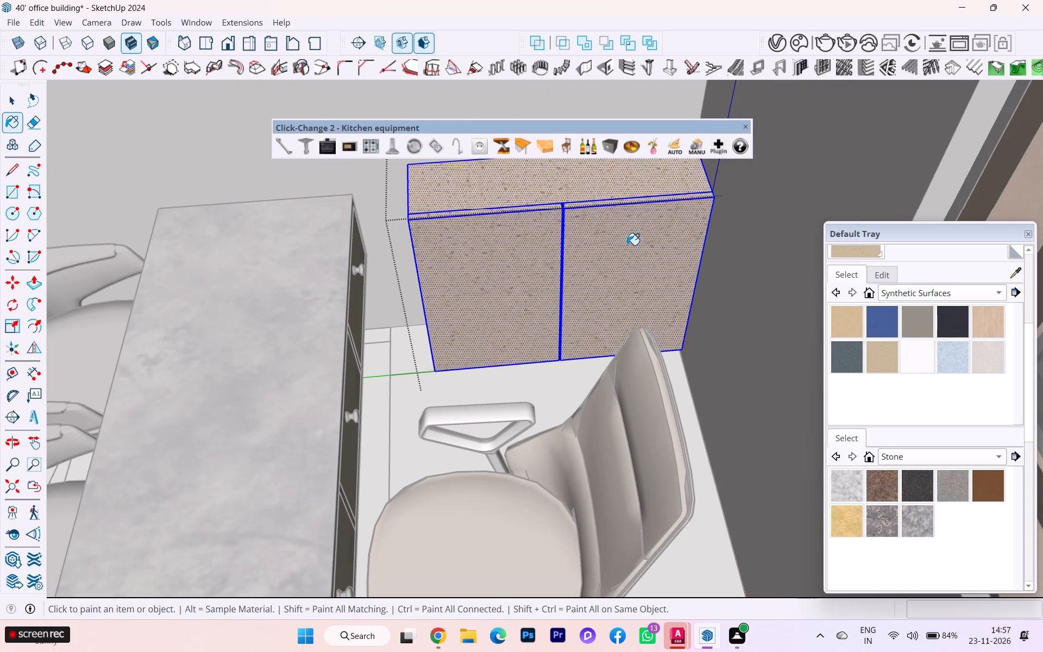
left_click(0, 104)
left_click(3, 101)
left_click(178, 136)
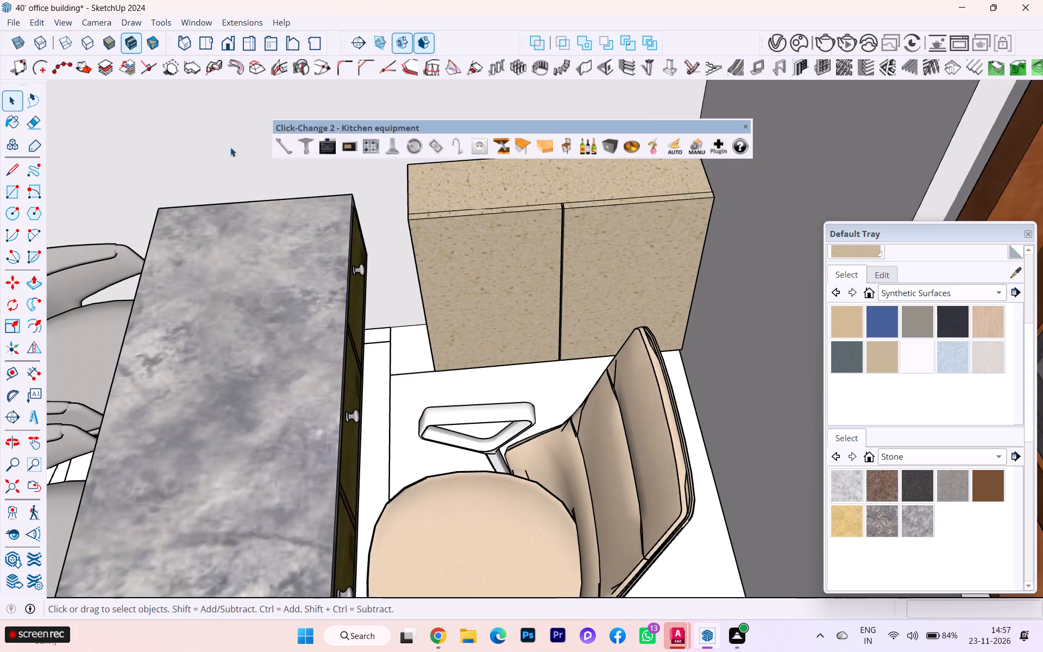
Examine the speckled tan cabinet finish up close and from several angles beside the desk, chair and window.
scroll(266, 156, "down", 6)
middle_click_drag(354, 176, 659, 214)
scroll(625, 242, "up", 1)
scroll(511, 311, "down", 1)
scroll(481, 320, "up", 3)
scroll(343, 256, "up", 1)
scroll(344, 256, "down", 2)
scroll(344, 256, "up", 2)
scroll(344, 256, "down", 1)
scroll(344, 256, "up", 3)
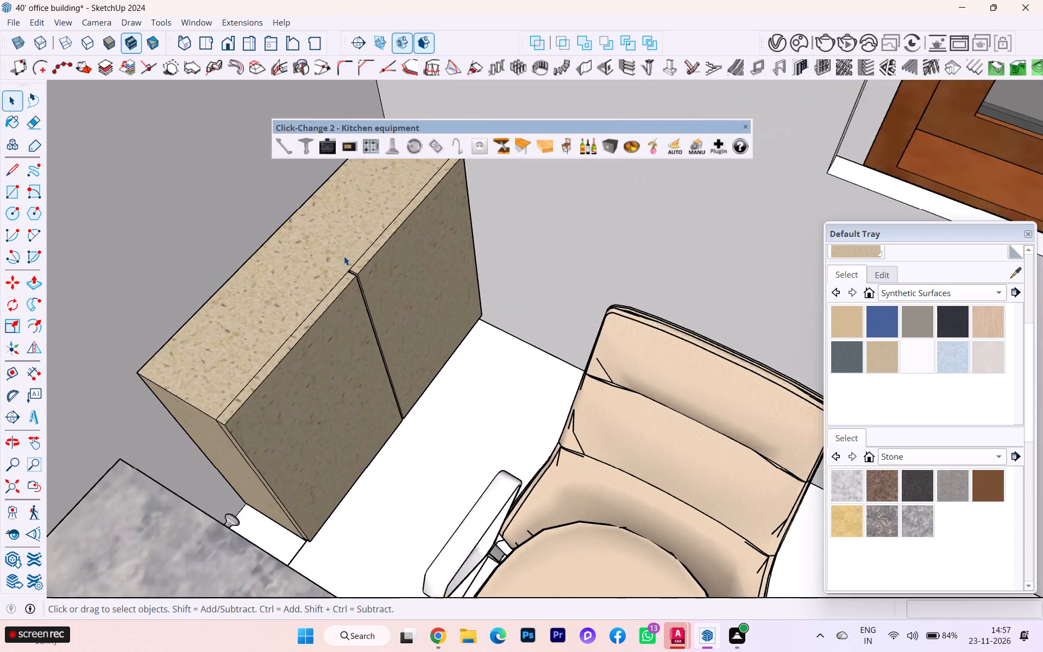
scroll(344, 256, "up", 6)
scroll(347, 253, "down", 1)
scroll(347, 253, "up", 4)
middle_click_drag(377, 275, 197, 221)
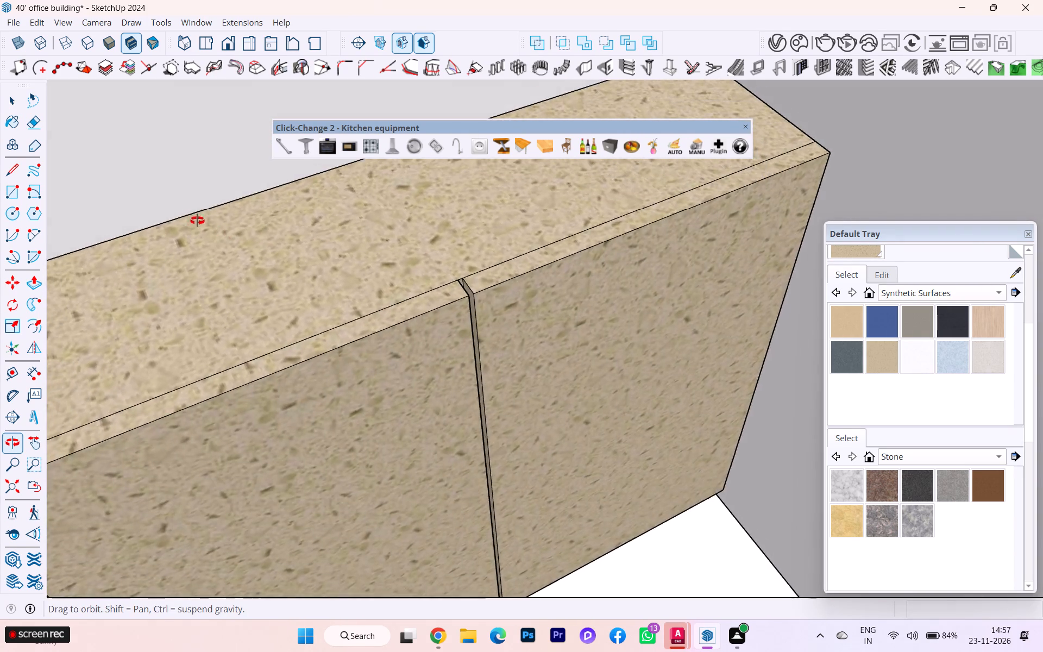
middle_click_drag(197, 221, 166, 176)
scroll(227, 258, "down", 4)
scroll(228, 258, "up", 2)
scroll(228, 259, "down", 3)
scroll(309, 246, "down", 1)
scroll(309, 246, "up", 2)
scroll(309, 246, "down", 2)
scroll(310, 246, "up", 2)
scroll(311, 247, "down", 3)
scroll(311, 248, "up", 1)
scroll(311, 248, "down", 7)
scroll(306, 253, "up", 1)
scroll(306, 253, "down", 4)
scroll(304, 255, "up", 1)
scroll(304, 255, "down", 7)
scroll(304, 255, "up", 5)
scroll(304, 255, "down", 3)
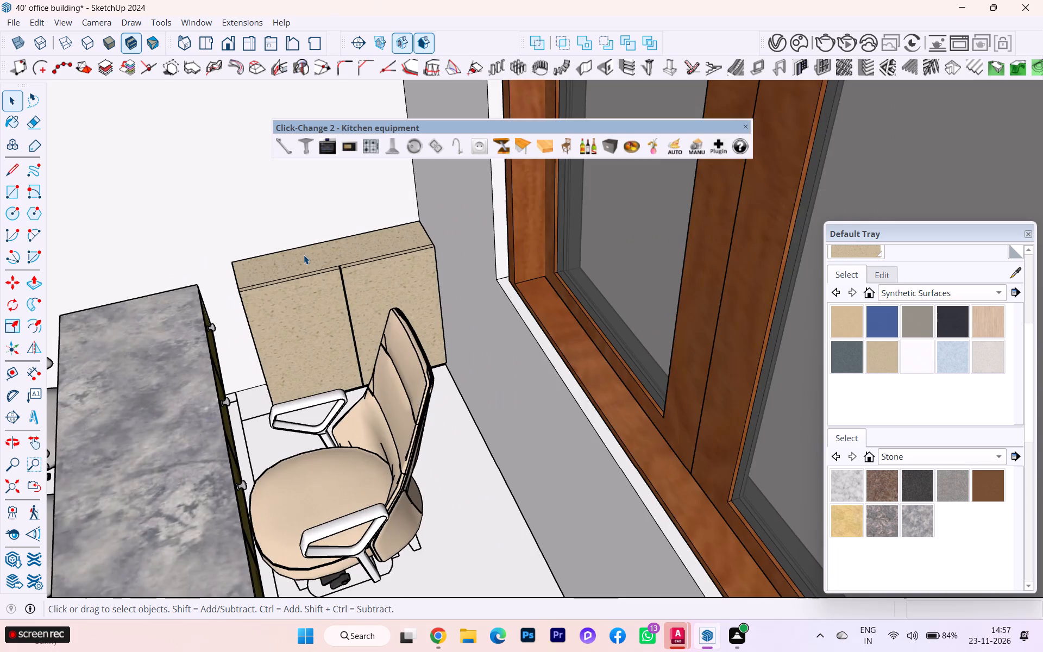
scroll(304, 255, "up", 7)
scroll(304, 255, "down", 3)
scroll(304, 255, "up", 1)
scroll(304, 255, "down", 6)
Fit the whole building in view and examine the furnished and still unfurnished rooms from above.
left_click(0, 492)
triple_click(5, 487)
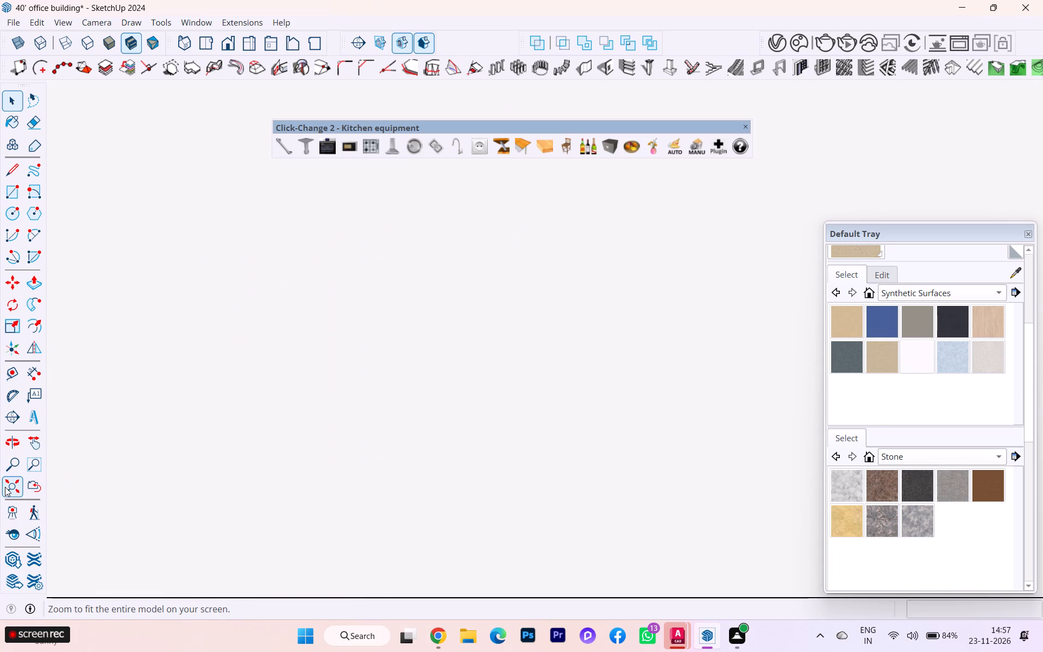
scroll(205, 311, "down", 1)
scroll(205, 311, "up", 1)
scroll(205, 311, "down", 1)
scroll(493, 205, "up", 1)
scroll(494, 205, "down", 1)
scroll(495, 205, "up", 2)
scroll(495, 204, "down", 5)
scroll(495, 204, "up", 2)
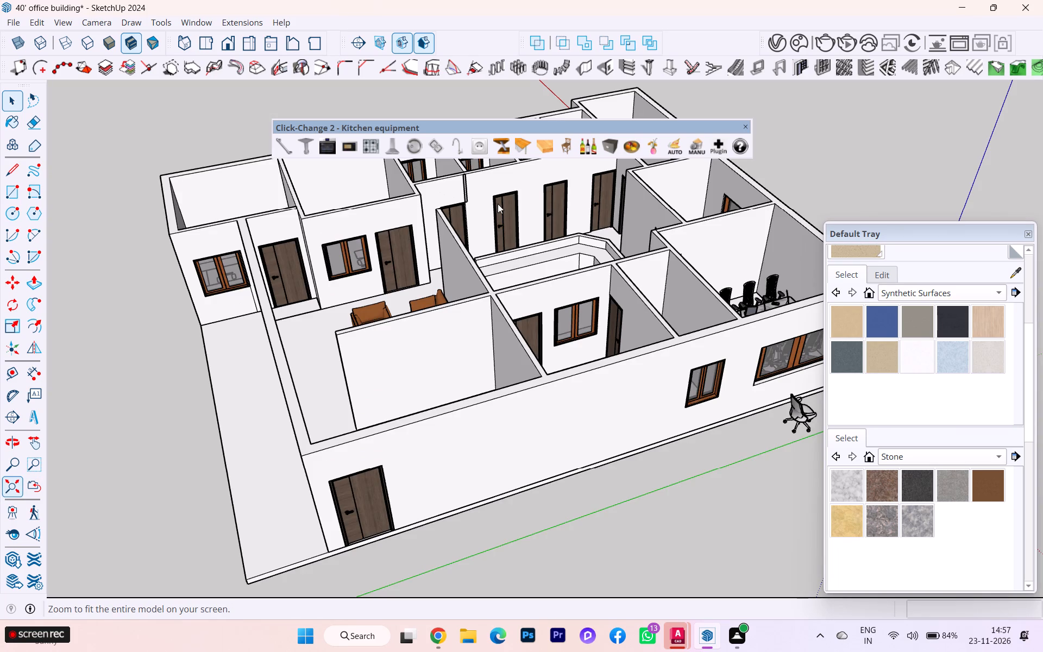
scroll(332, 248, "down", 4)
scroll(317, 254, "up", 2)
scroll(316, 254, "down", 6)
scroll(280, 266, "up", 2)
scroll(281, 244, "down", 4)
scroll(281, 244, "up", 2)
scroll(281, 244, "down", 4)
scroll(284, 243, "up", 2)
scroll(285, 243, "down", 3)
scroll(382, 256, "up", 6)
scroll(459, 257, "down", 1)
scroll(459, 257, "up", 1)
scroll(442, 271, "down", 2)
middle_click_drag(428, 281, 366, 462)
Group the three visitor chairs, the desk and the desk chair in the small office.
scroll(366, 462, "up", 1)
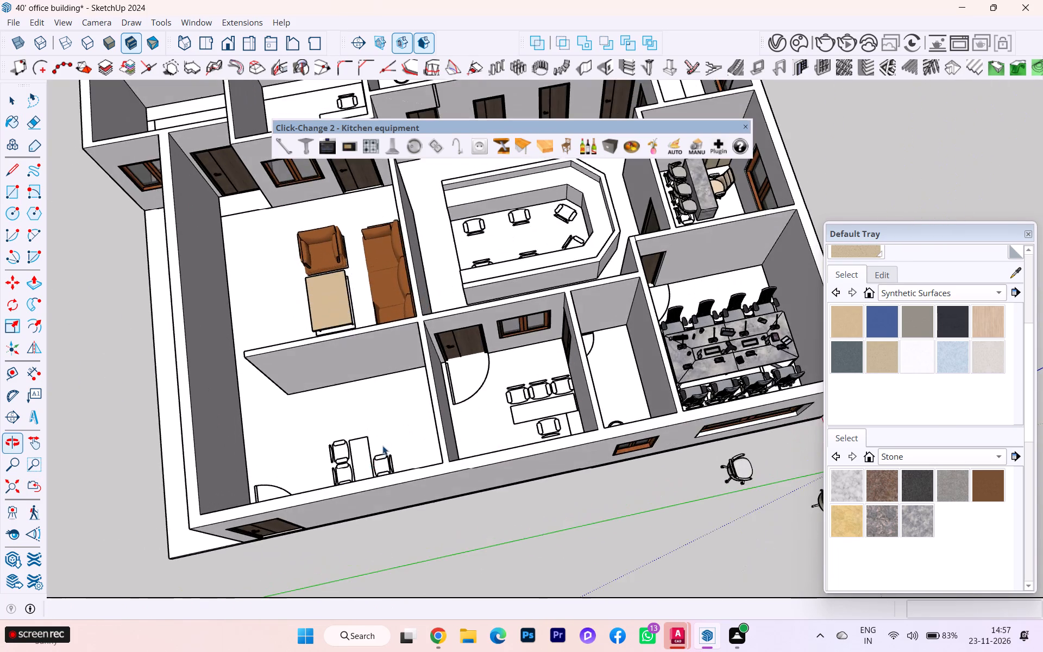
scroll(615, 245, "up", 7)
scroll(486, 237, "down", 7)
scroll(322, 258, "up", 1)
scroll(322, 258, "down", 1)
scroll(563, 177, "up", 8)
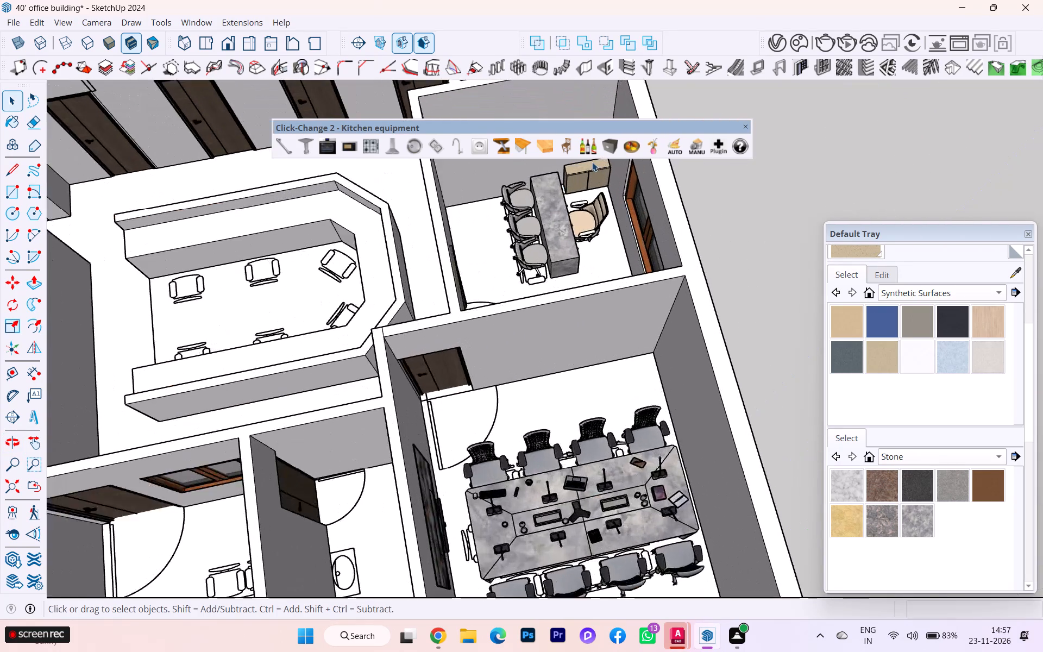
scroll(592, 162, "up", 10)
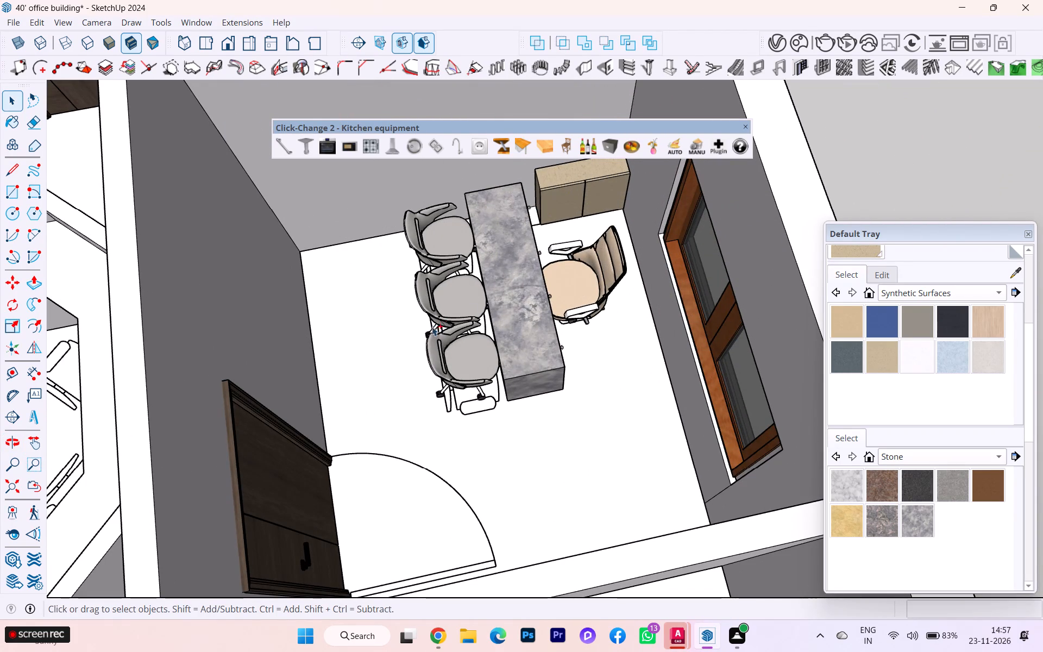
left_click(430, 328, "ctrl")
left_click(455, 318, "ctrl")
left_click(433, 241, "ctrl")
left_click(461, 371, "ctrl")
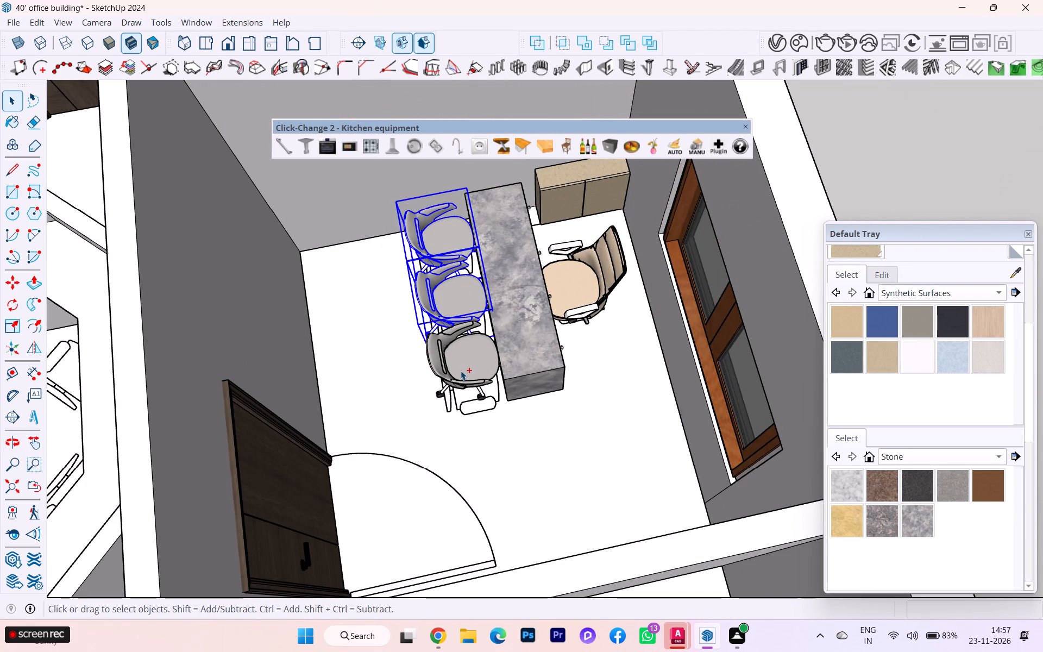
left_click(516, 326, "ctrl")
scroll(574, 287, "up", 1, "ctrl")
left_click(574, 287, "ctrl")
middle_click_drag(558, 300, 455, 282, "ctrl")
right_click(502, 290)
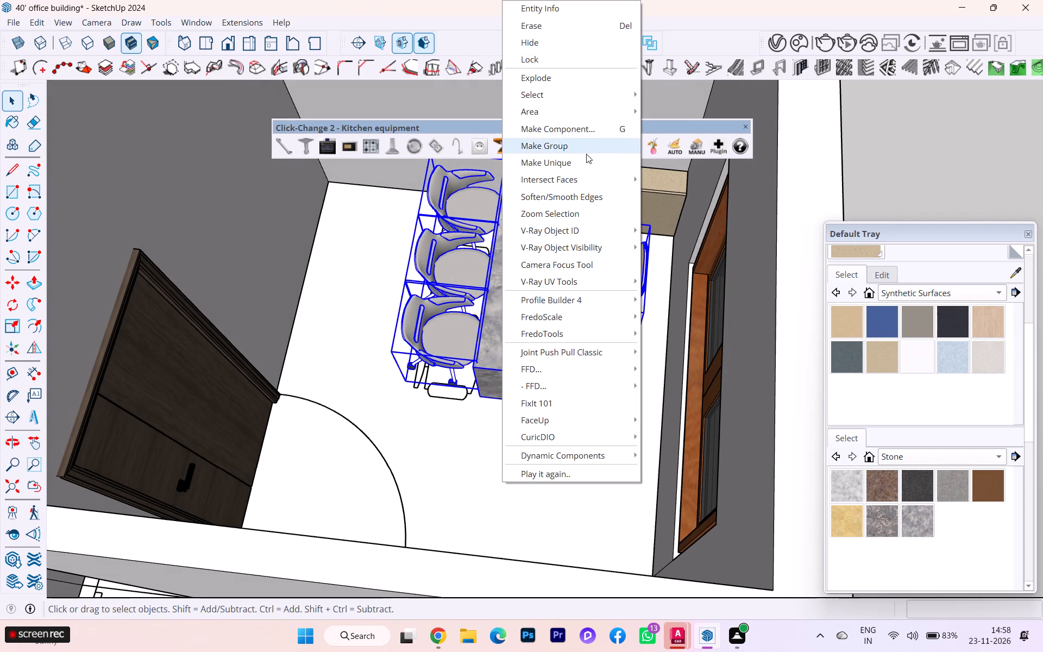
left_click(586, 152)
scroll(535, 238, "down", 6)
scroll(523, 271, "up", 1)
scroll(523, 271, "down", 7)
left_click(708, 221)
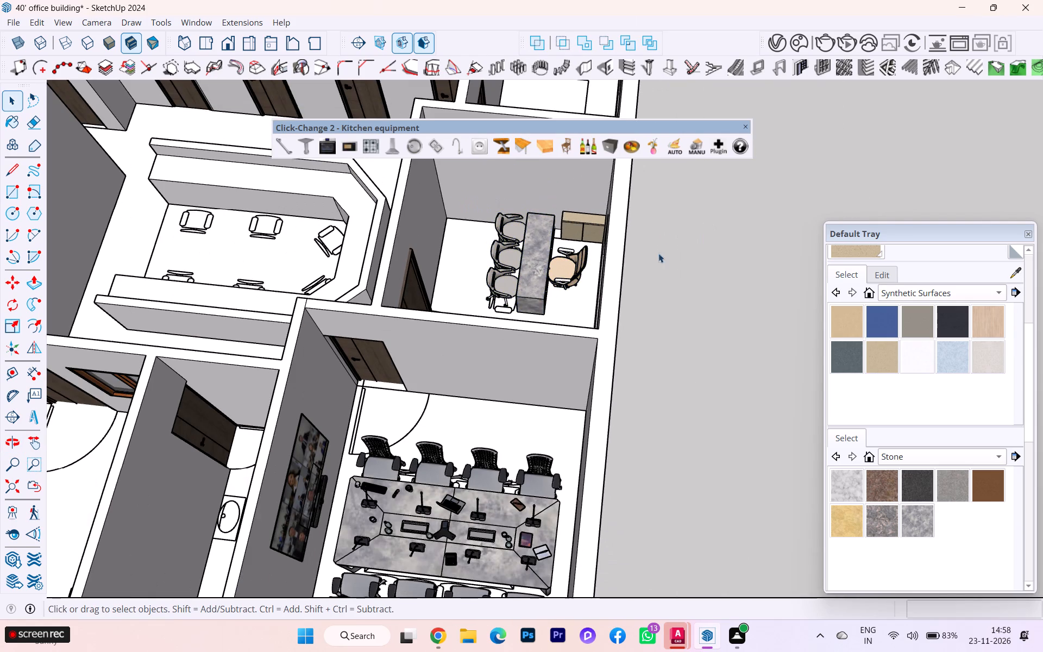
Examine the small office, conference room and surrounding rooms from several angles.
scroll(538, 289, "down", 8)
scroll(480, 314, "up", 3)
scroll(540, 248, "down", 6)
scroll(558, 421, "down", 3)
scroll(564, 432, "up", 1)
scroll(564, 432, "down", 1)
scroll(585, 362, "down", 1)
scroll(626, 341, "down", 1)
middle_click_drag(626, 341, 904, 227)
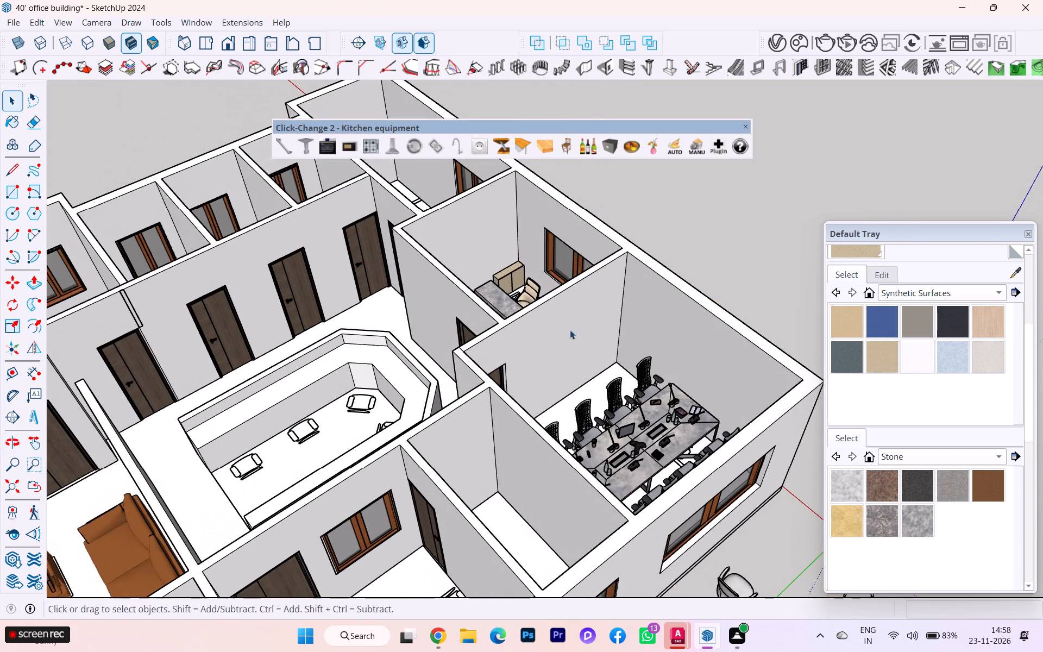
scroll(553, 332, "down", 1)
middle_click_drag(554, 330, 328, 363)
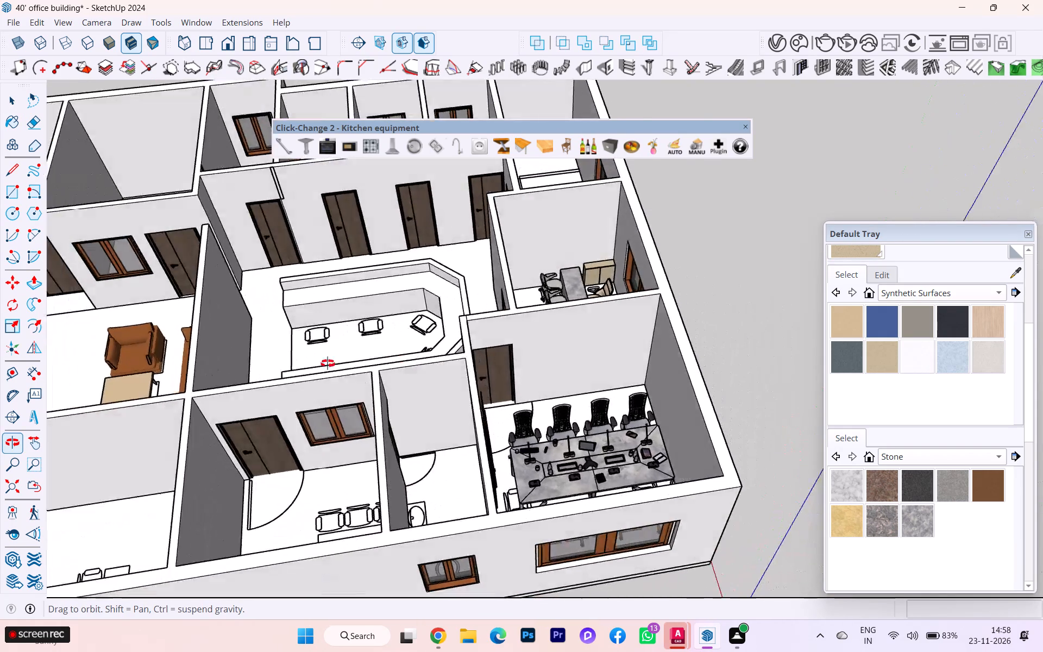
middle_click_drag(328, 363, 239, 353)
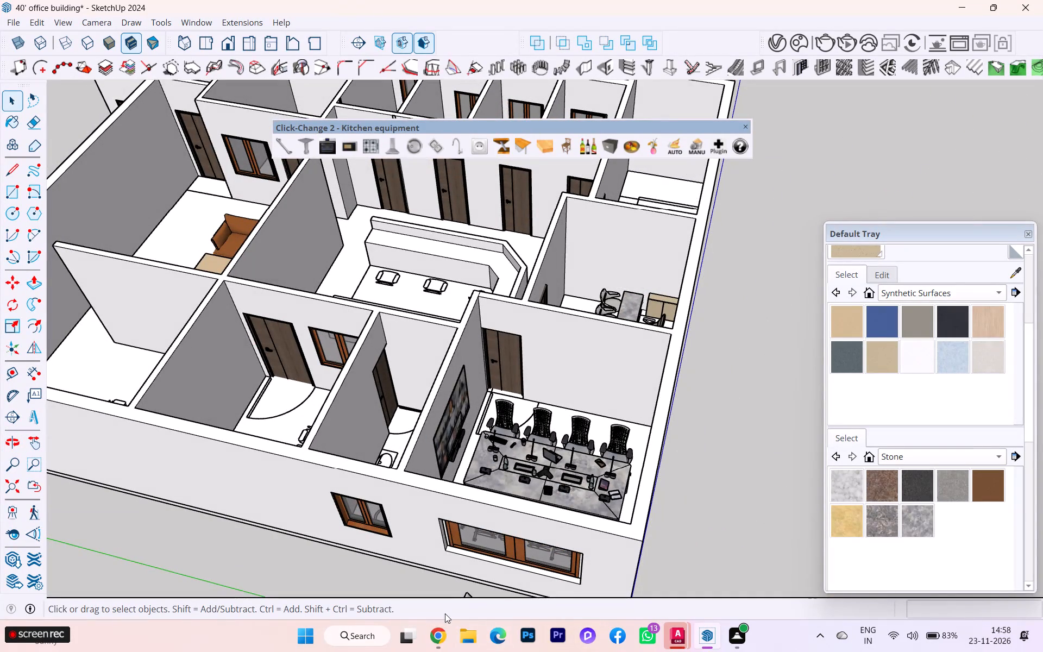
Switch to Chrome to study the rendered office floor plan as a furnishing reference, and return to SketchUp.
left_click(435, 631)
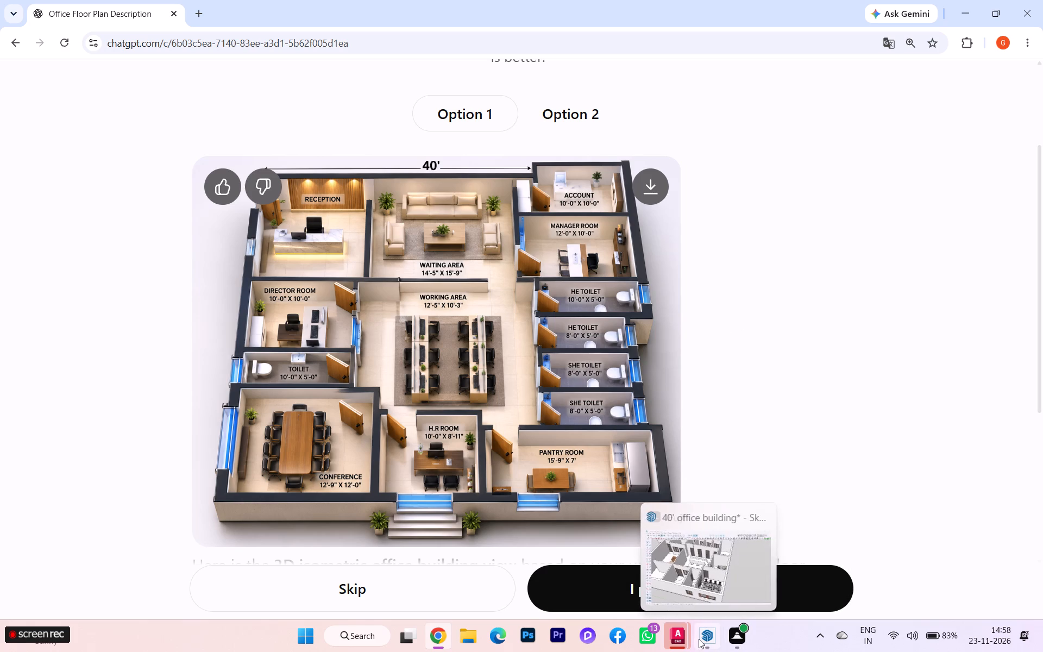
left_click(717, 568)
Examine the building's room layout and current furniture from above against the reference plan.
scroll(518, 375, "down", 6)
scroll(644, 381, "down", 1)
scroll(648, 384, "up", 2)
scroll(652, 387, "down", 3)
scroll(656, 391, "up", 1)
scroll(656, 391, "down", 5)
scroll(692, 397, "up", 1)
scroll(693, 397, "down", 4)
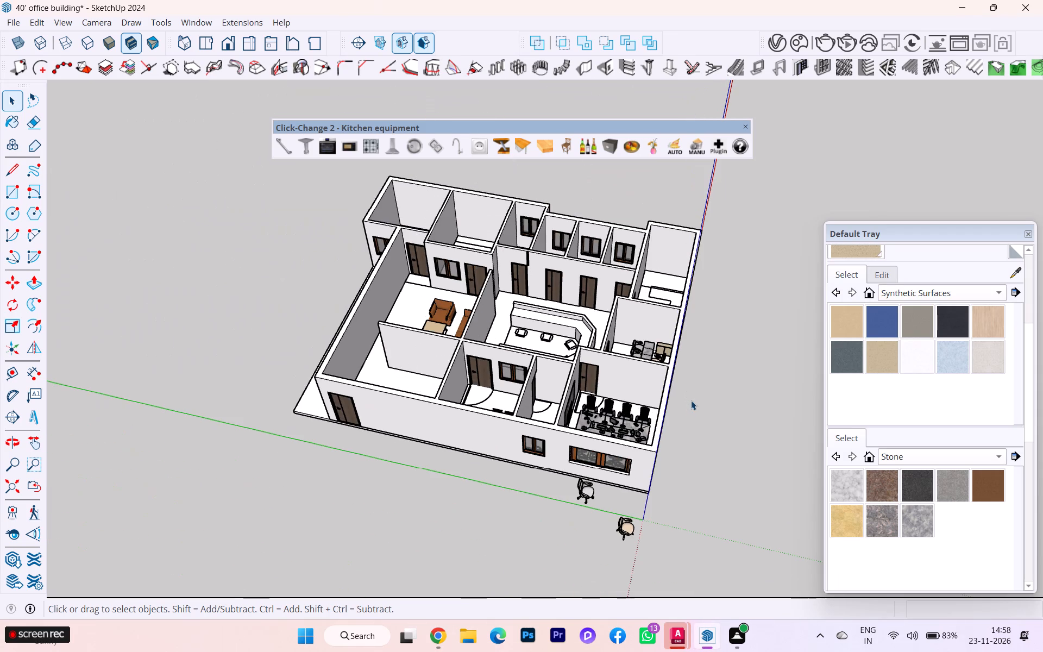
left_click(7, 104)
left_click(238, 186)
scroll(429, 209, "down", 1)
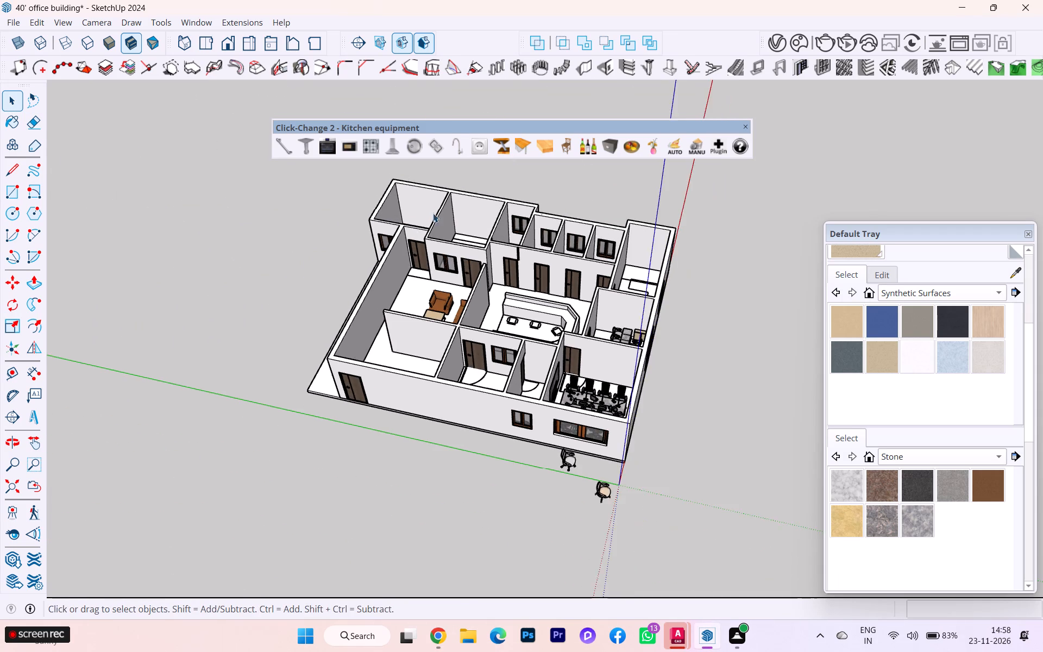
middle_click_drag(453, 228, 585, 301)
scroll(594, 292, "up", 1)
scroll(596, 290, "down", 2)
scroll(596, 290, "up", 2)
scroll(597, 290, "down", 1)
scroll(597, 290, "up", 9)
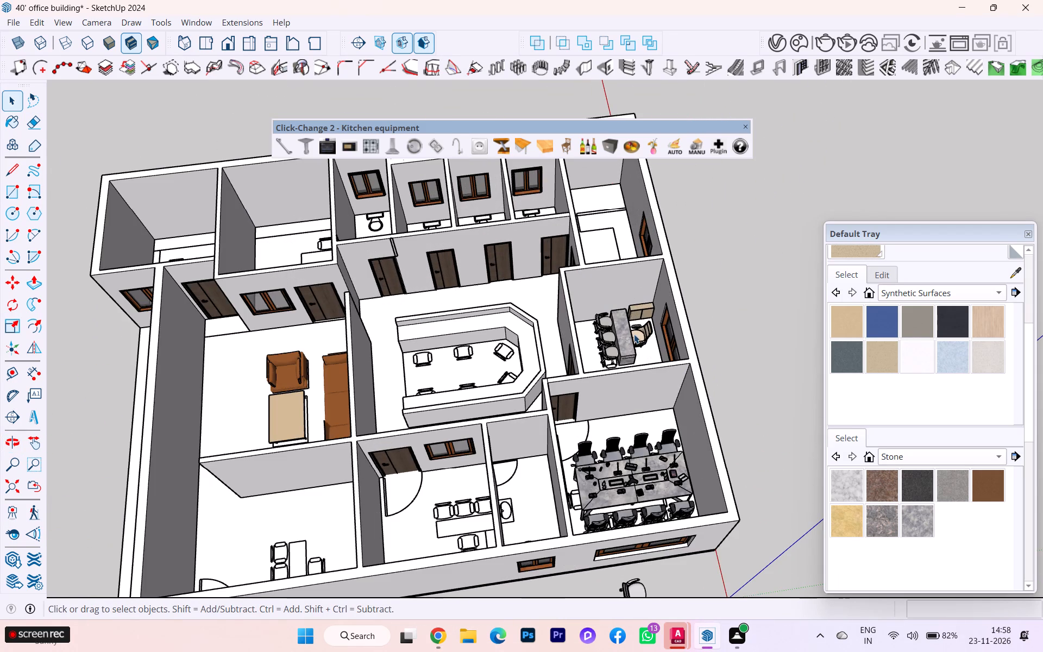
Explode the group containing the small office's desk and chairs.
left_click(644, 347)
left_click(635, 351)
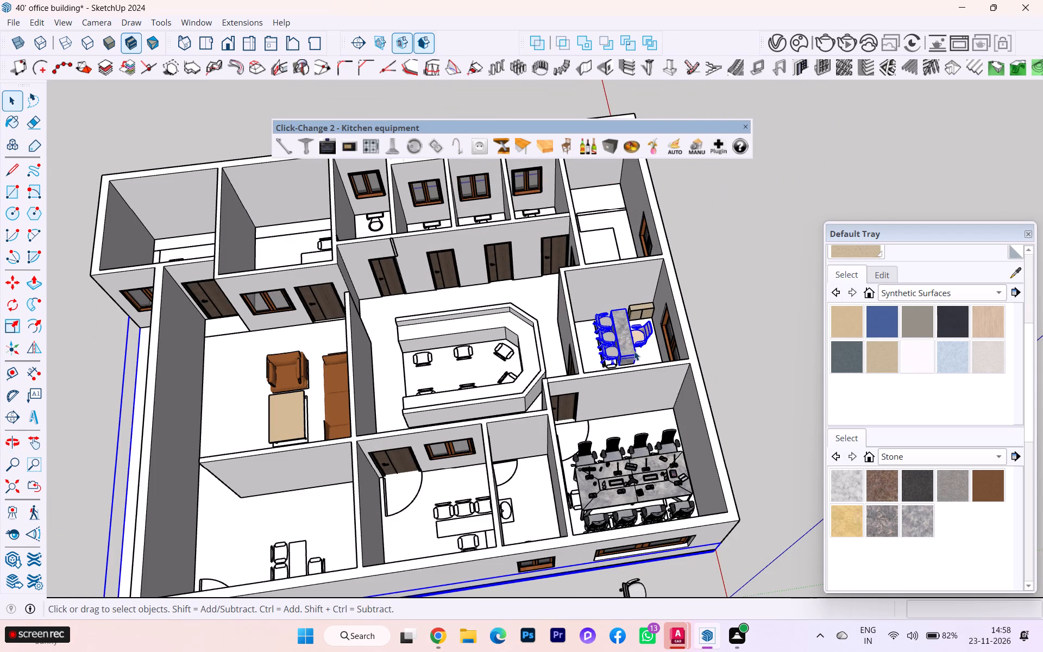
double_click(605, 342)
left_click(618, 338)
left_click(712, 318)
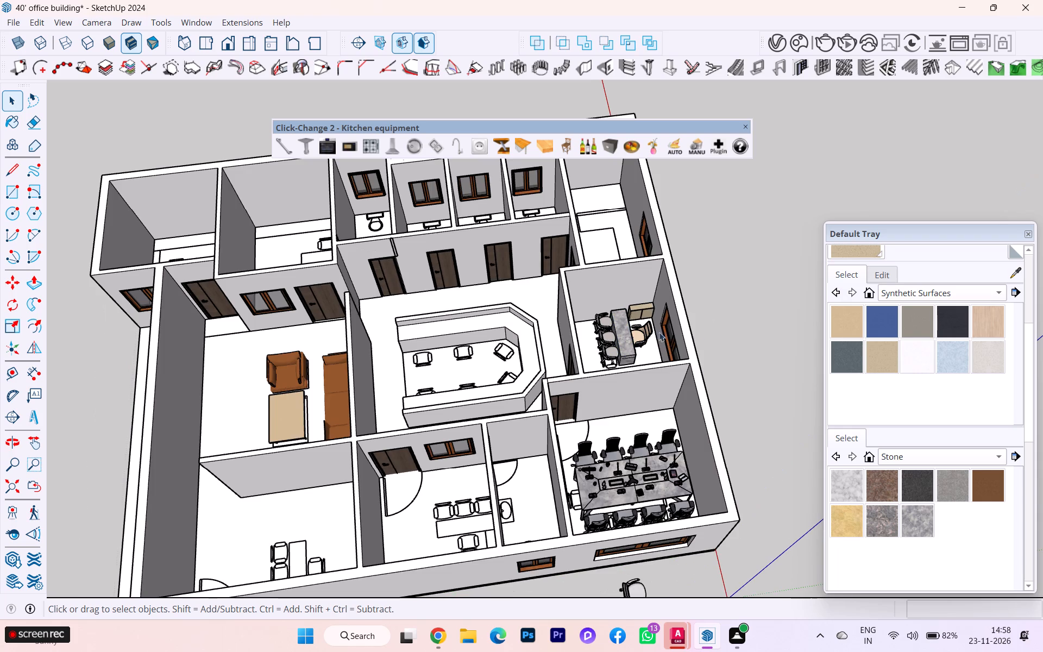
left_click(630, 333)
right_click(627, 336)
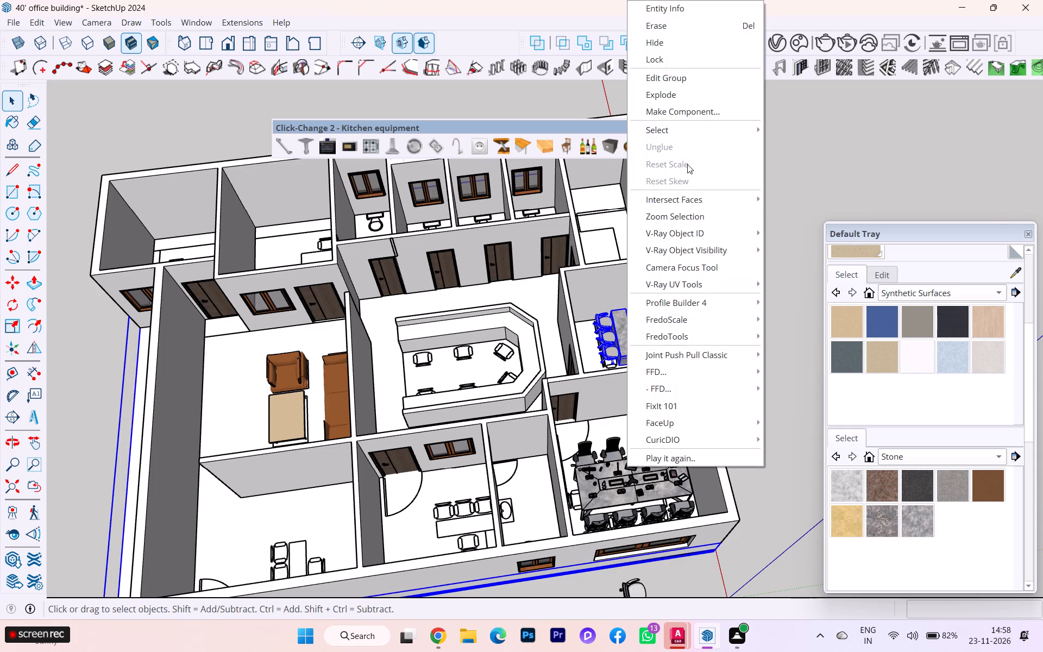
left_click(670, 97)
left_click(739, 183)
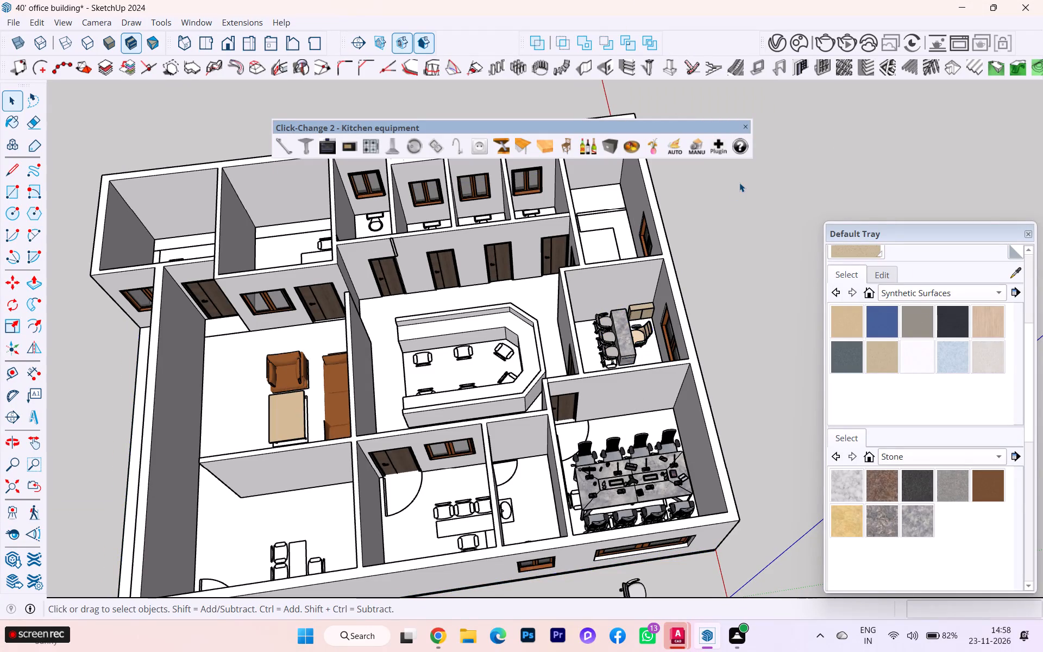
Group the small office's desk, its three visitor chairs and the beige executive chair together.
left_click(618, 349)
scroll(618, 343, "up", 4)
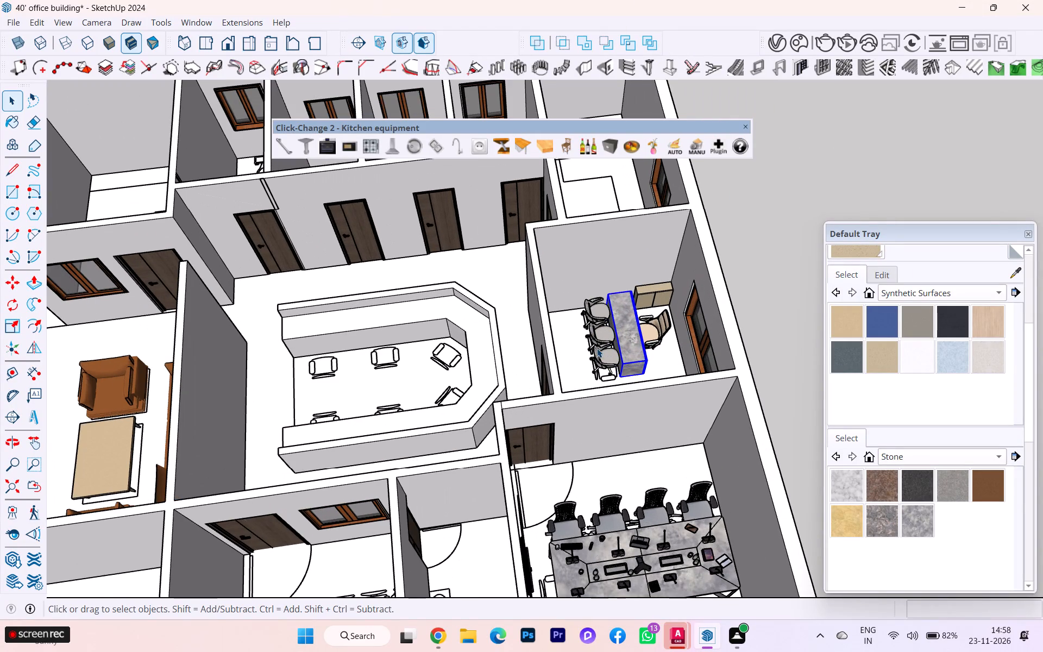
left_click(596, 349, "ctrl")
left_click(605, 335, "ctrl")
left_click(592, 315, "ctrl")
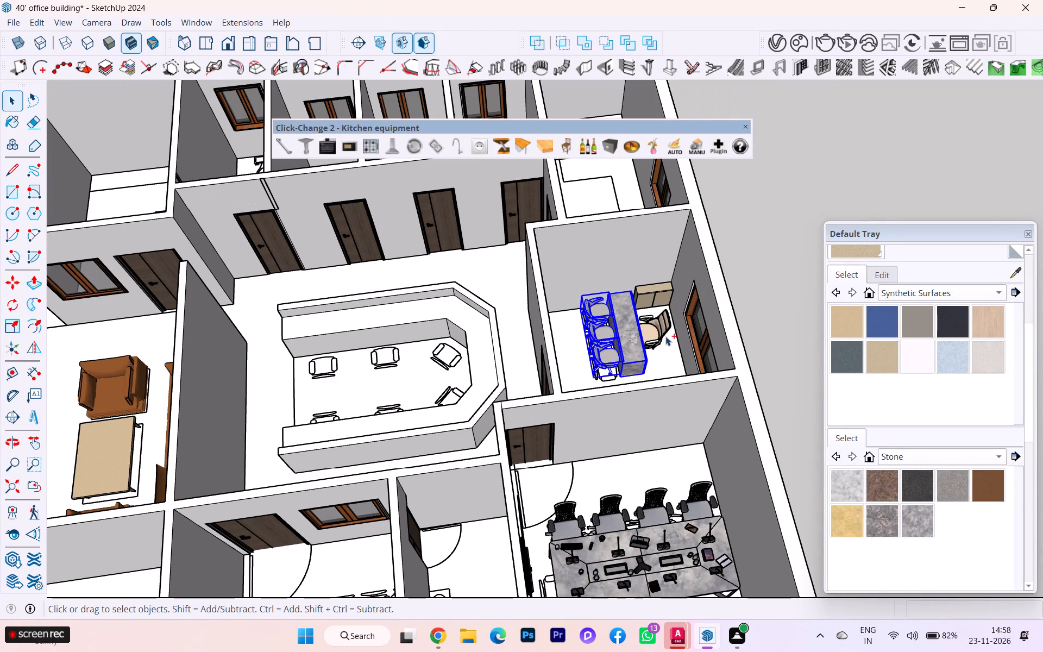
left_click(665, 336, "ctrl")
scroll(524, 278, "down", 9)
scroll(564, 300, "down", 3)
scroll(570, 303, "up", 2)
scroll(570, 304, "down", 2)
scroll(595, 309, "up", 1)
scroll(596, 309, "down", 1)
scroll(597, 309, "up", 1)
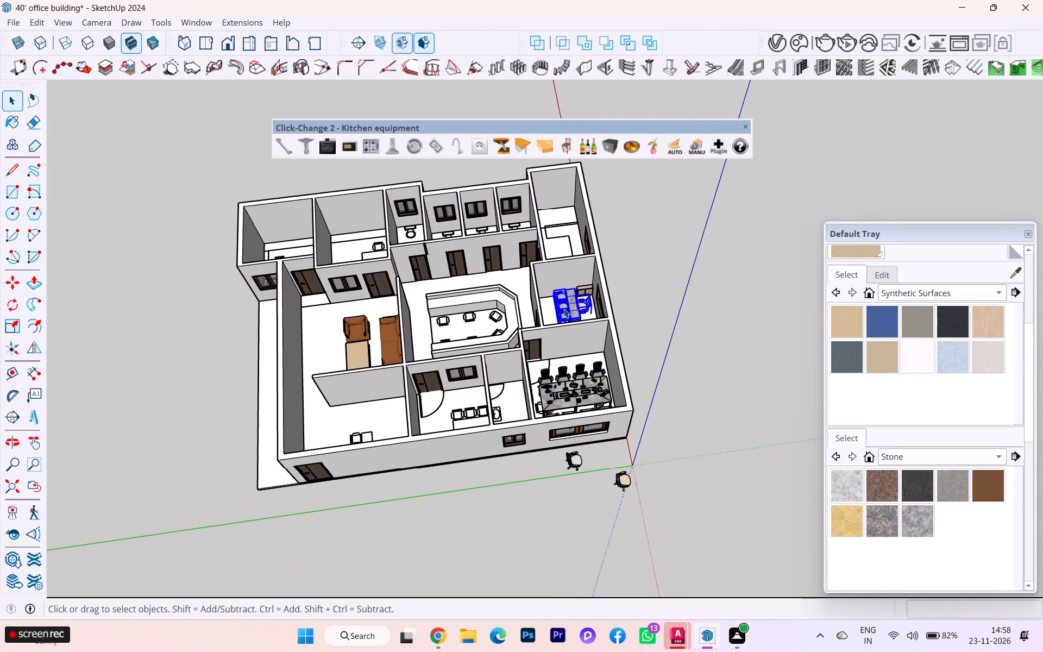
right_click(563, 309)
left_click(625, 144)
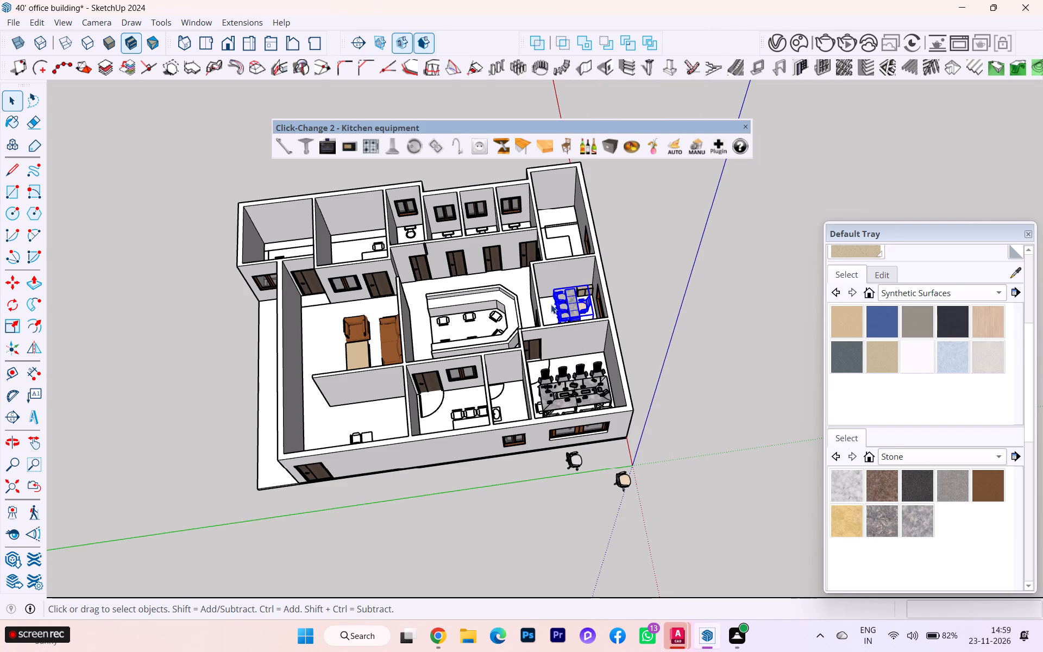
Copy the grouped desk set about 23' 5" into the office beside the reception area, over its drawn desk and chairs.
key("m")
left_click(571, 314)
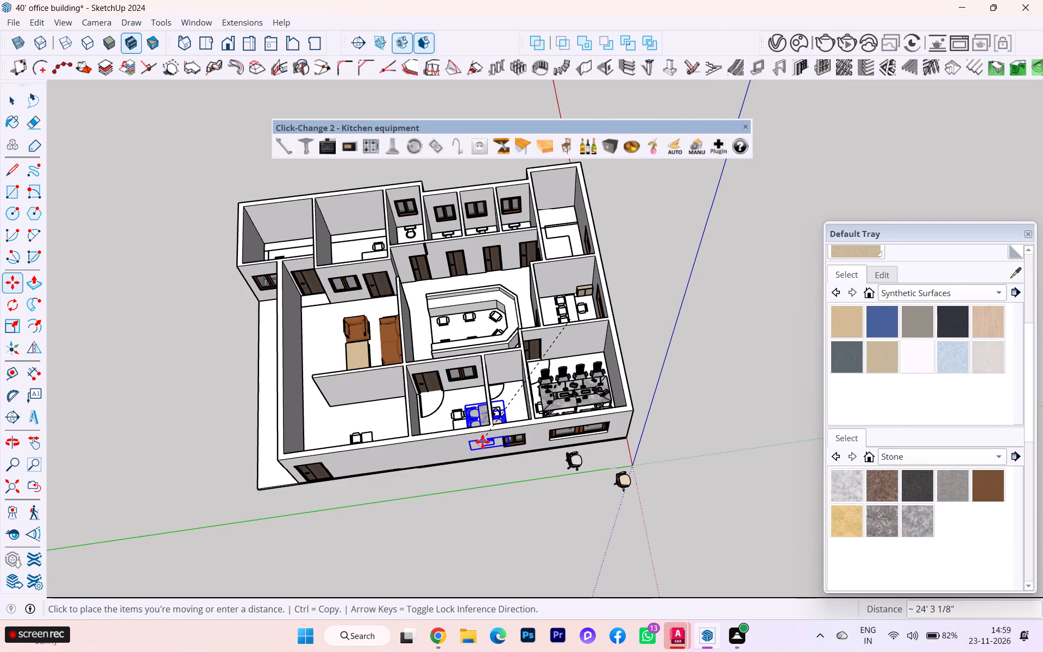
scroll(495, 420, "up", 4)
scroll(464, 430, "down", 1)
scroll(463, 430, "up", 4)
scroll(445, 436, "down", 1)
scroll(444, 436, "up", 4)
middle_click_drag(437, 436, 721, 477)
scroll(622, 477, "up", 3)
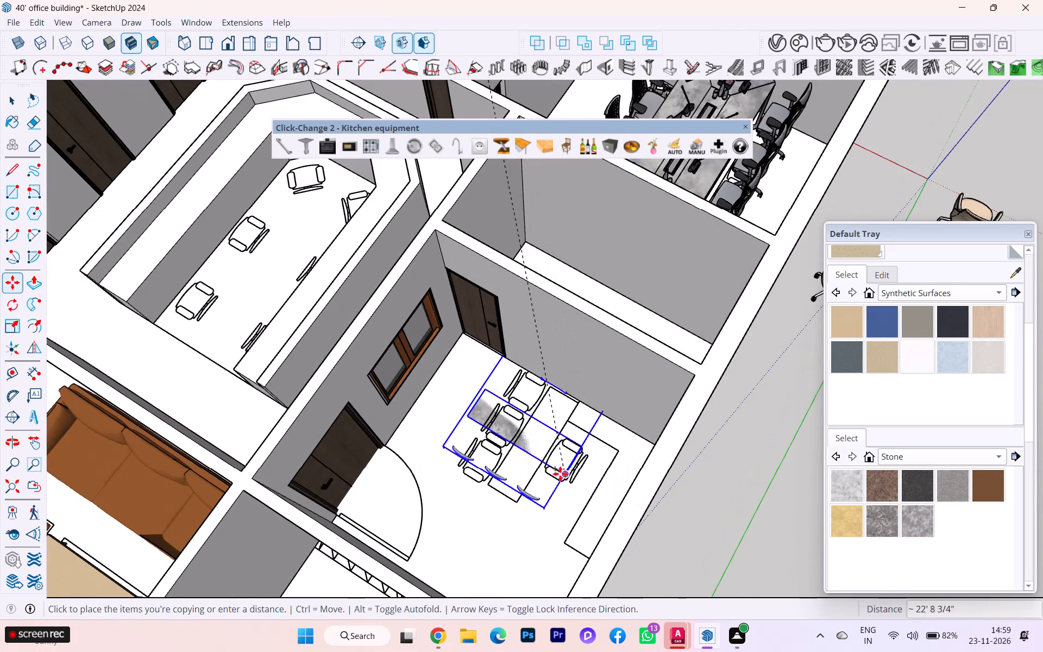
left_click(557, 495)
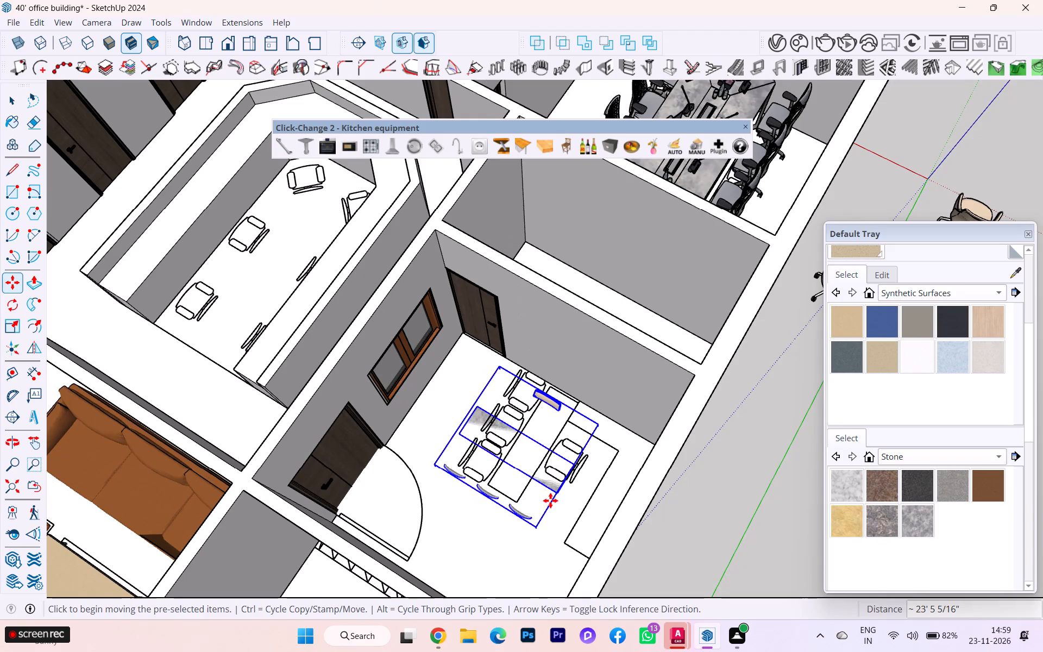
Raise the copied desk set vertically by about 3' 3" so it stands above the floor.
left_click(532, 493)
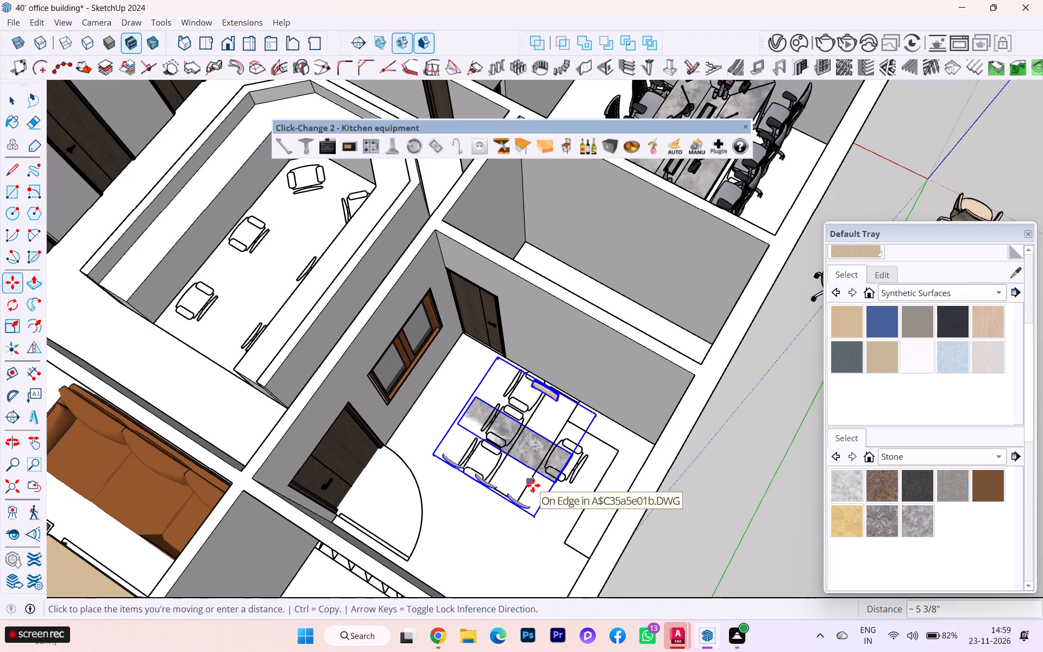
key("Up")
key("Up")
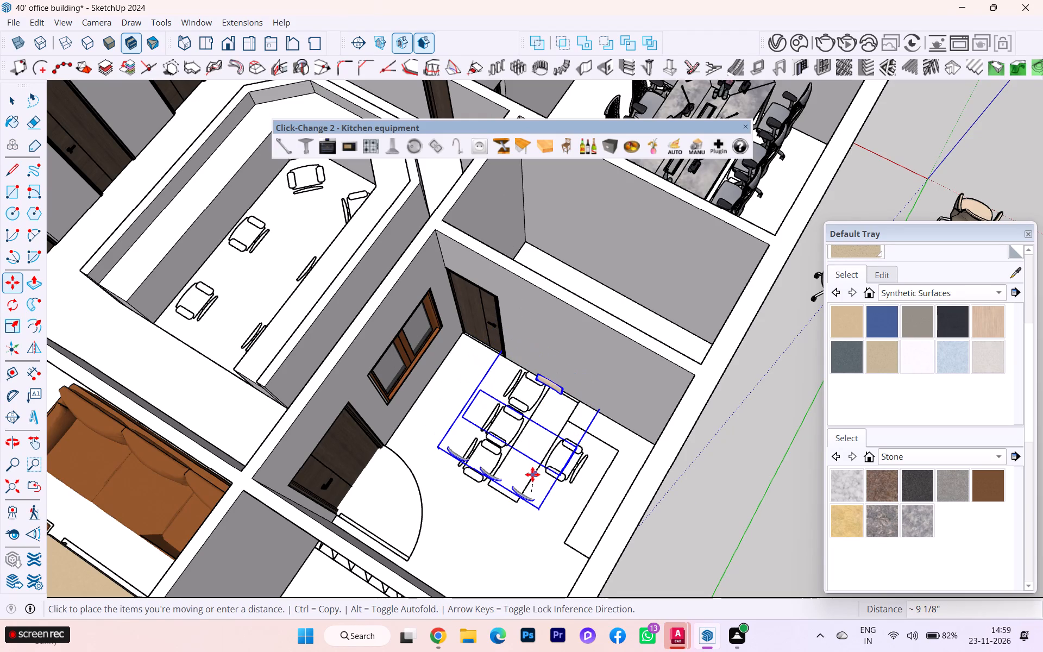
key("Up")
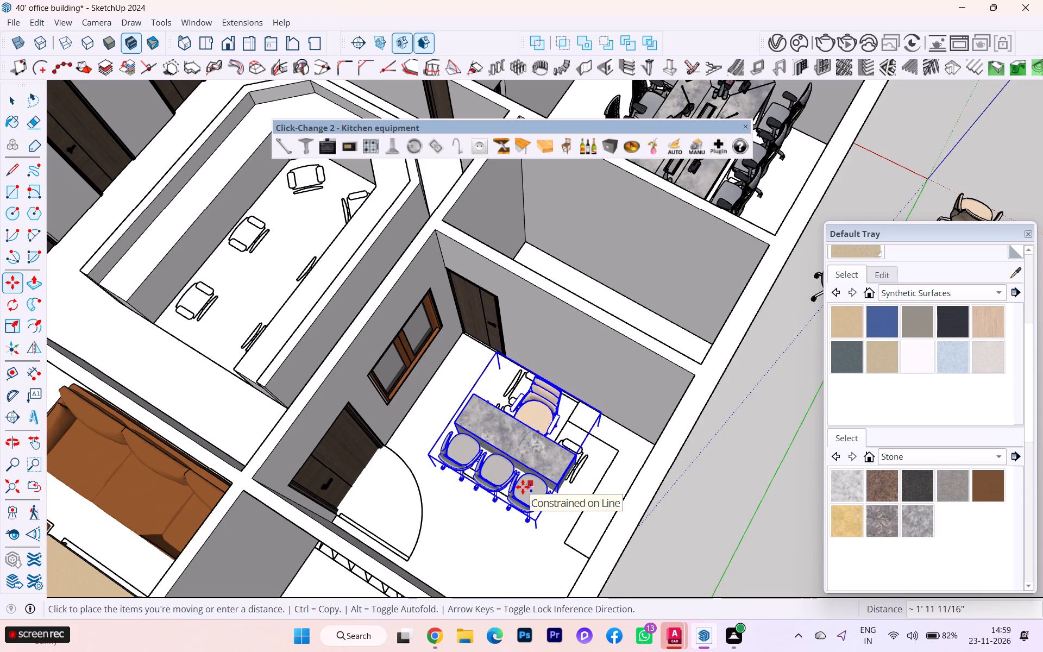
left_click(525, 480)
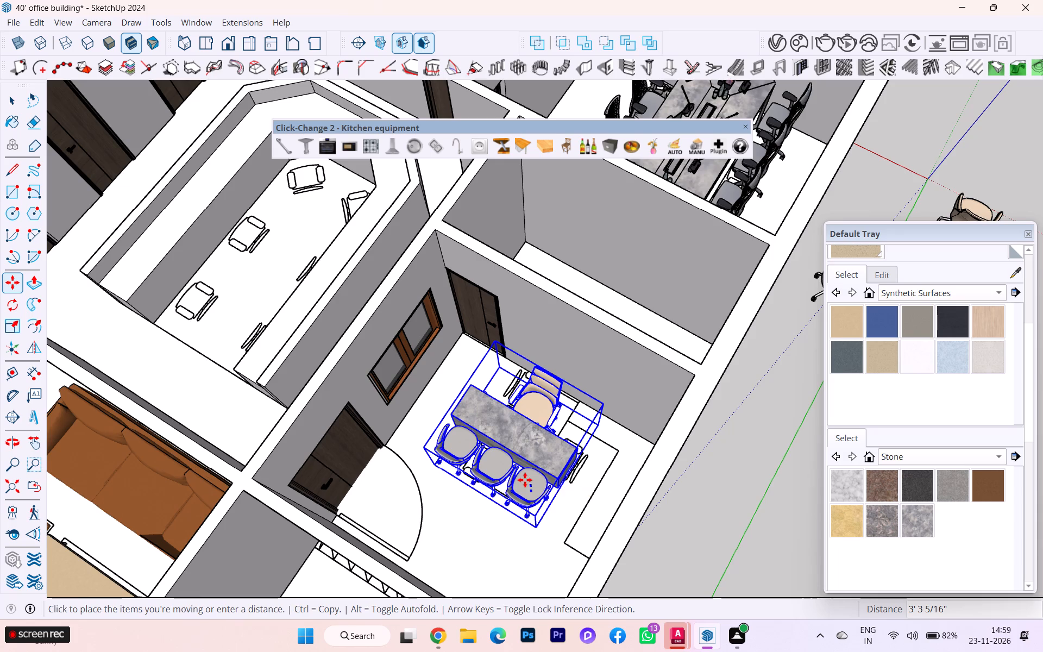
Rotate the copied desk set 90 degrees to match the direction of the desk drawn on the floor plan.
scroll(498, 506, "up", 3)
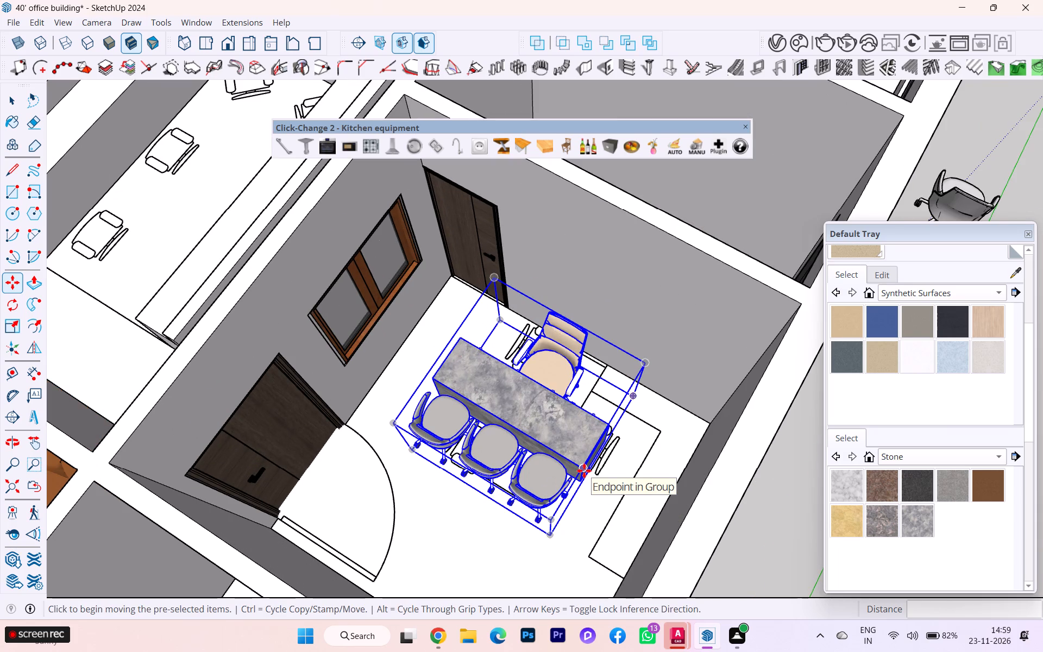
key("q")
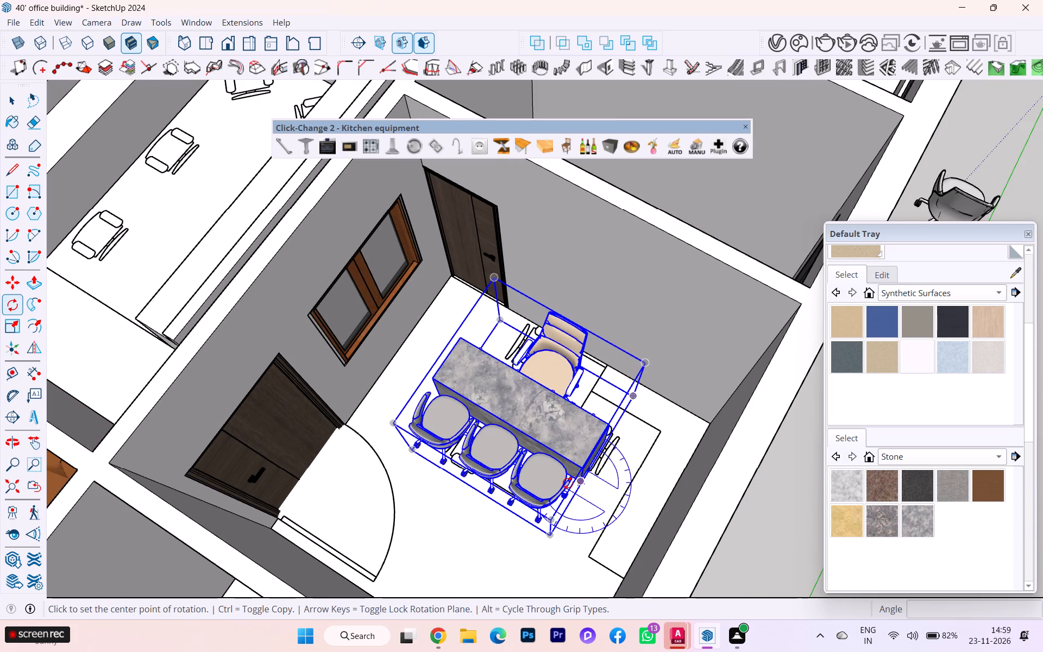
left_click(558, 482)
left_click(492, 456)
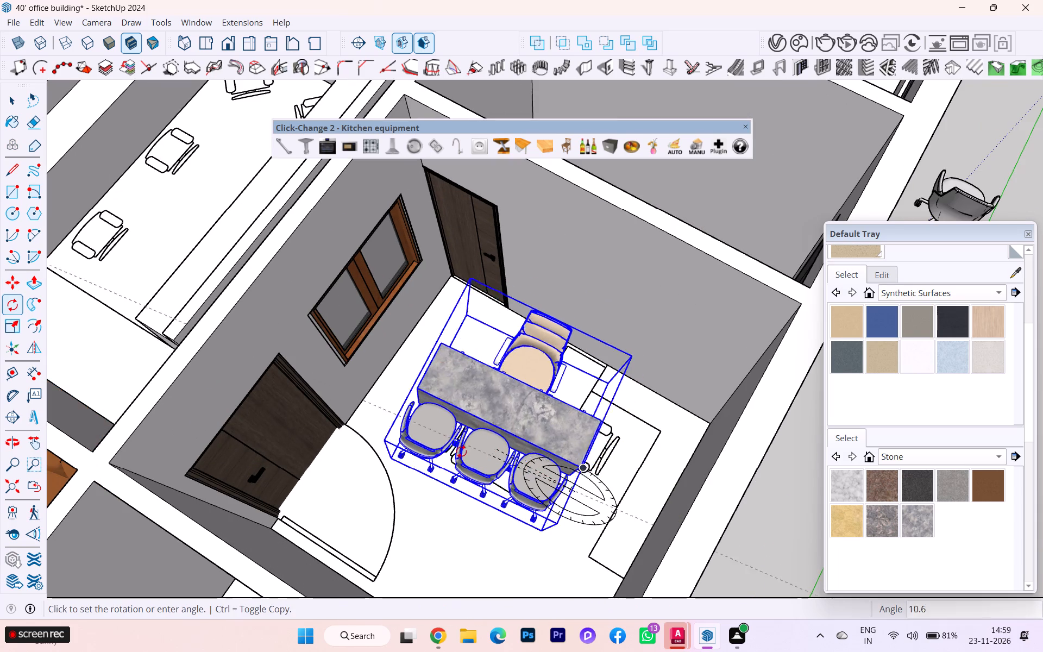
key("Escape")
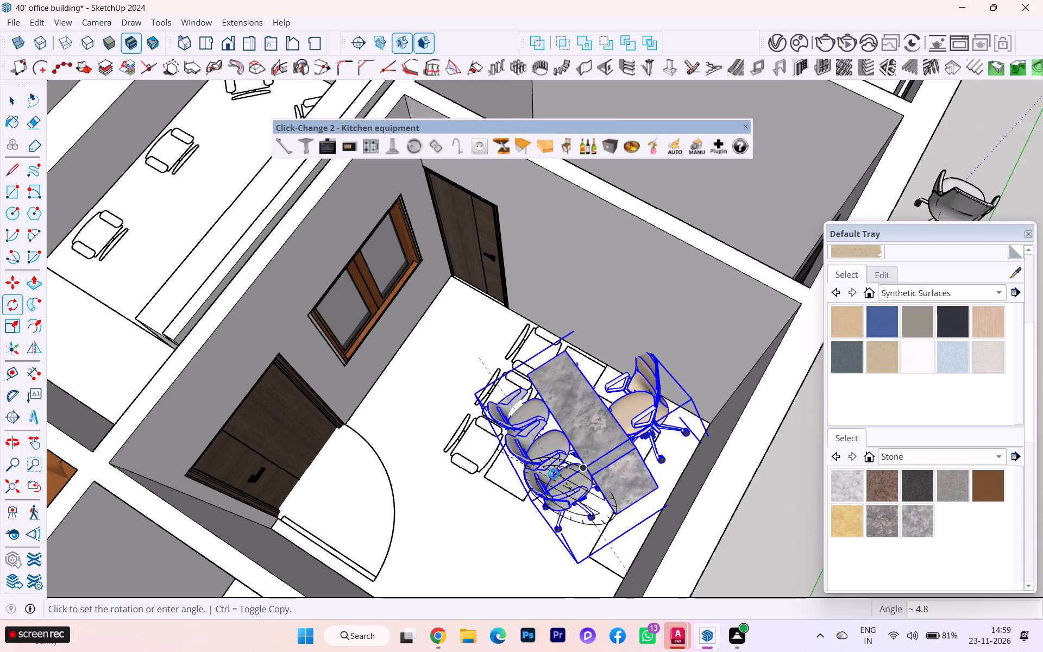
left_click(572, 441)
left_click(504, 411)
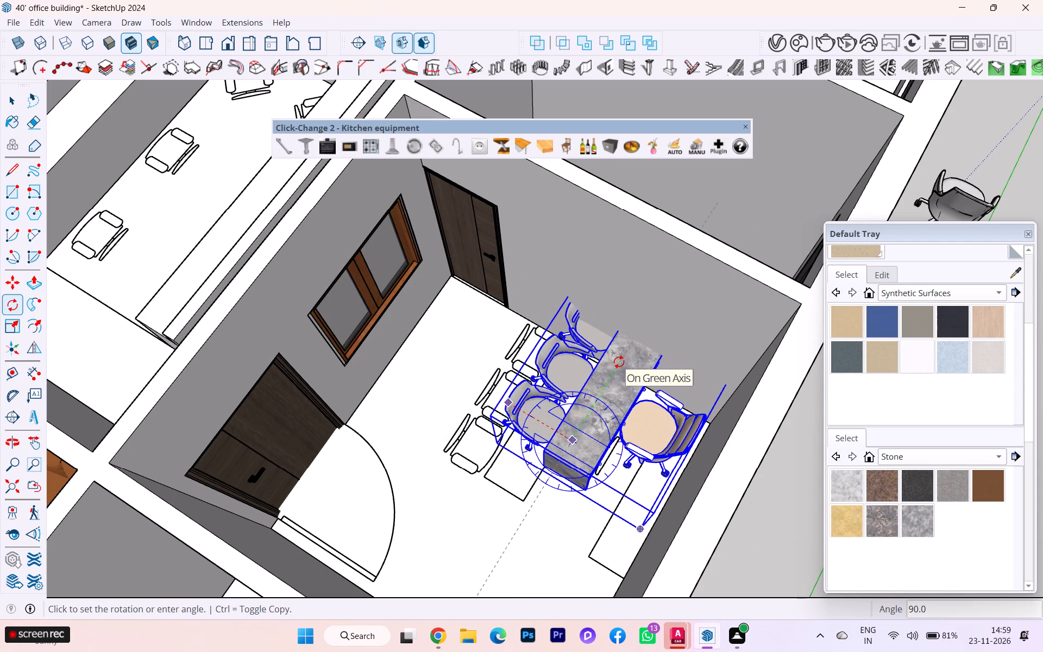
type("90")
key("Return")
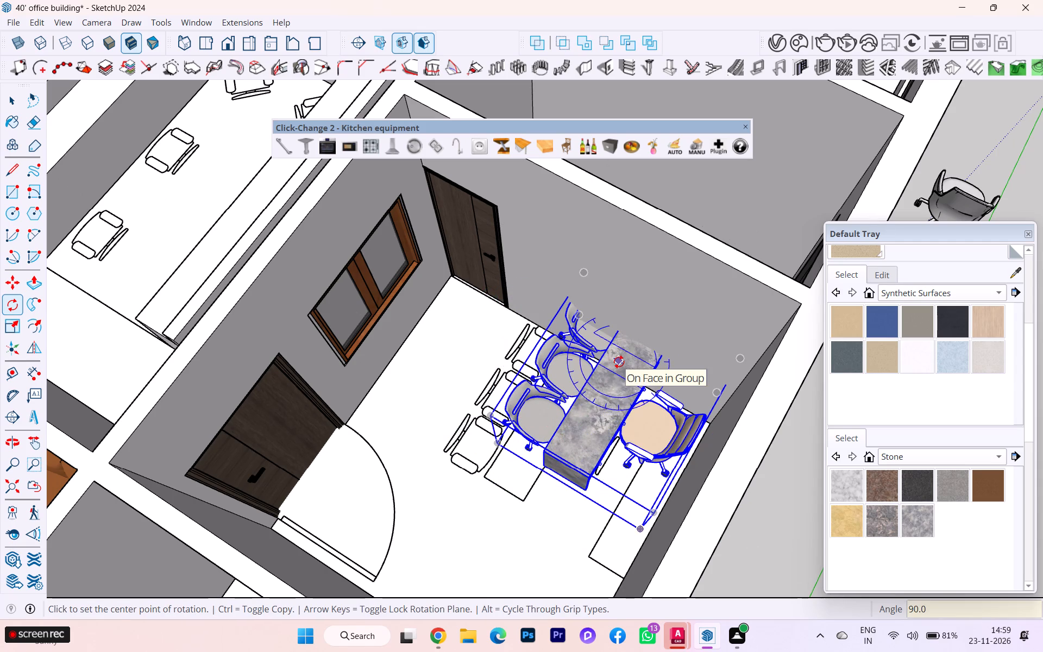
Move the rotated desk set about 2' 10 3/4", snapping the desk's bottom corner to the corner of the drawn desk outline.
key("m")
scroll(552, 450, "down", 1)
middle_click_drag(582, 451, 814, 339)
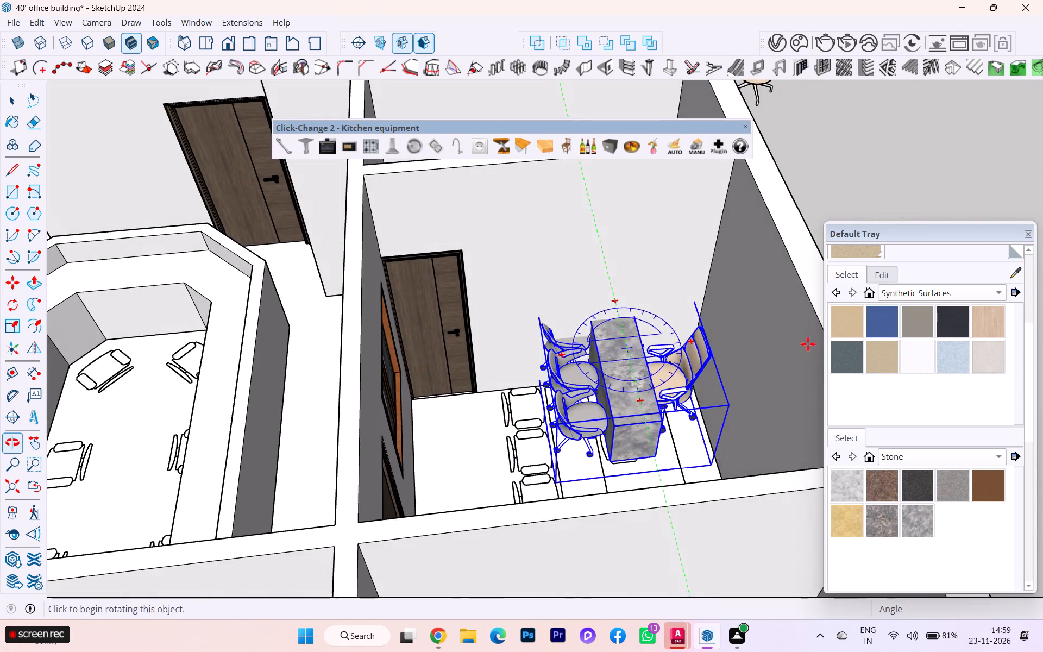
scroll(605, 435, "up", 3)
scroll(532, 497, "up", 2)
scroll(532, 496, "down", 6)
scroll(533, 494, "up", 4)
scroll(546, 479, "down", 1)
scroll(546, 479, "up", 7)
scroll(546, 479, "down", 1)
scroll(546, 479, "up", 6)
scroll(546, 479, "down", 1)
scroll(546, 479, "up", 3)
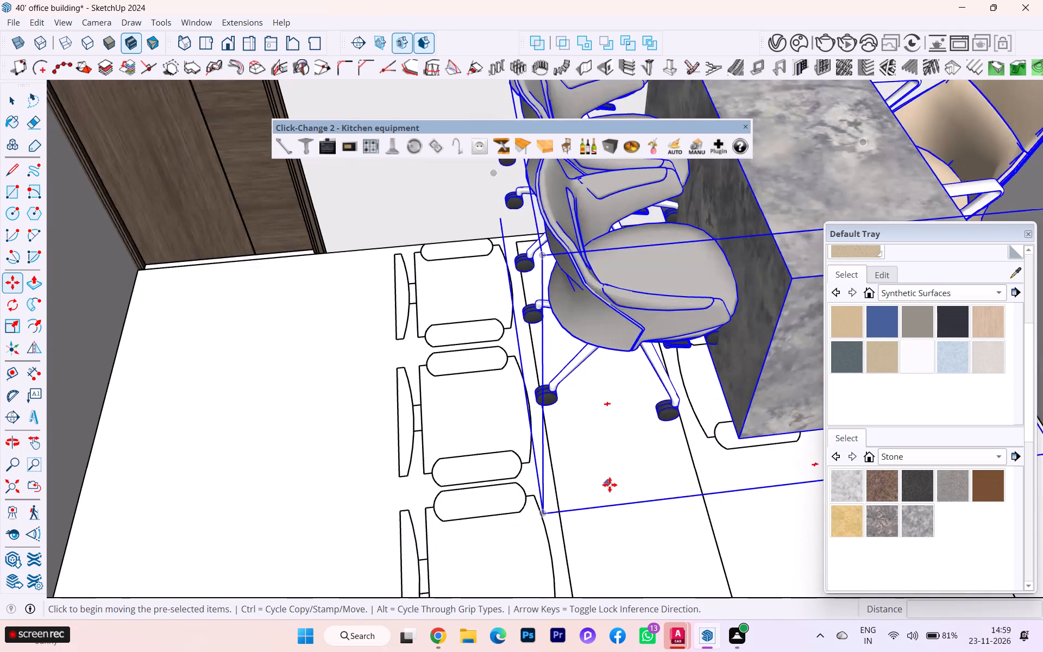
middle_click_drag(610, 477, 643, 368)
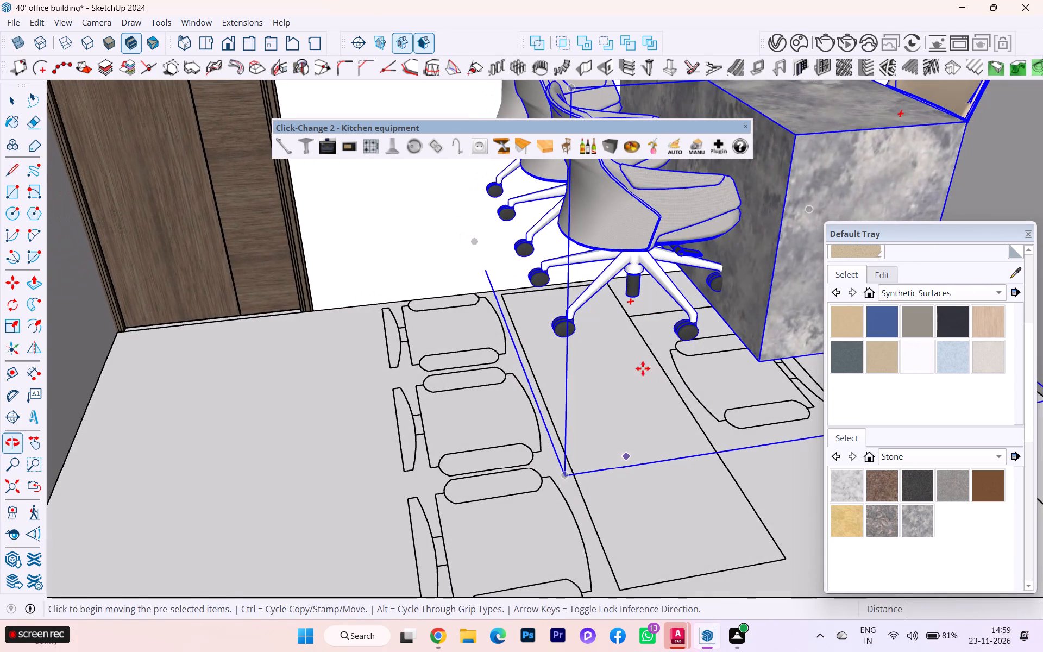
left_click(757, 359)
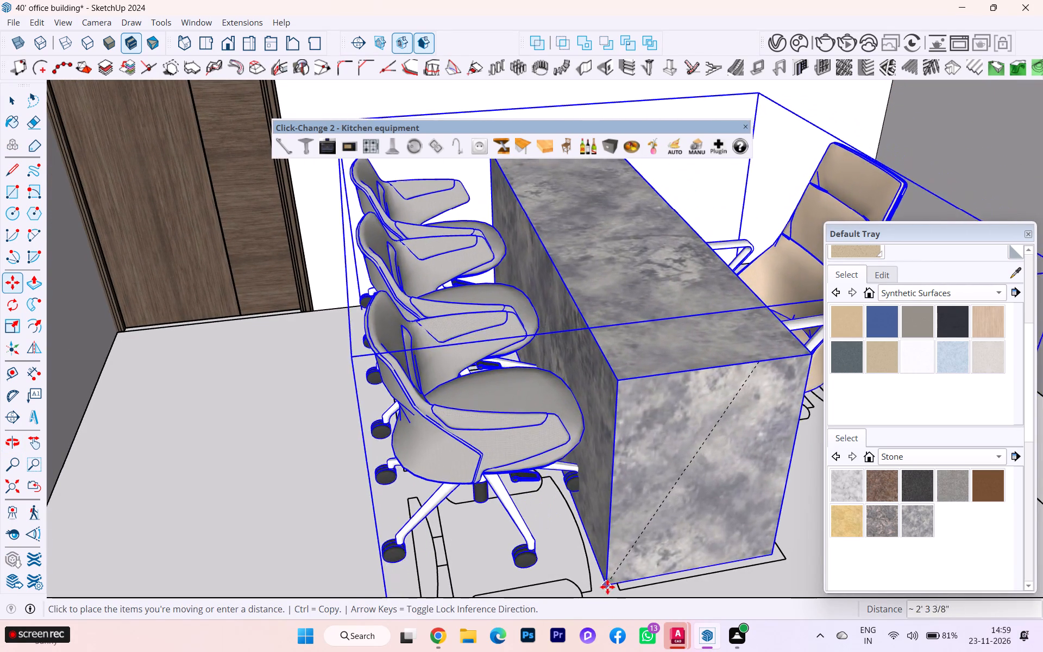
left_click(619, 591)
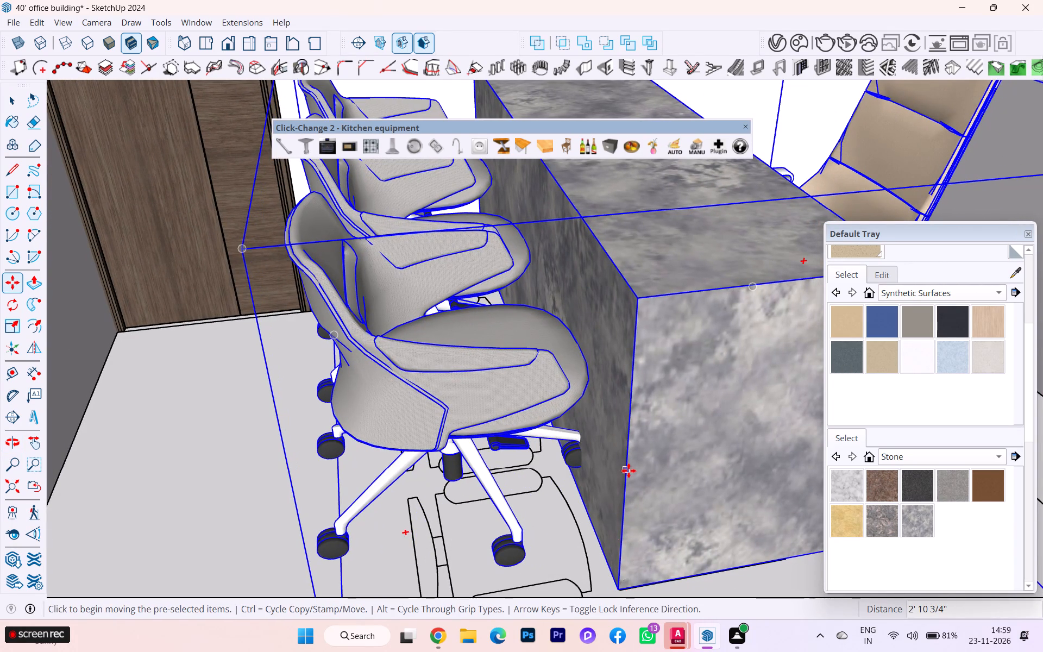
Fit the entire model in view.
scroll(629, 471, "down", 1)
scroll(556, 381, "down", 2)
scroll(556, 381, "up", 1)
scroll(555, 381, "down", 2)
scroll(564, 487, "down", 1)
middle_click_drag(568, 501, 584, 563)
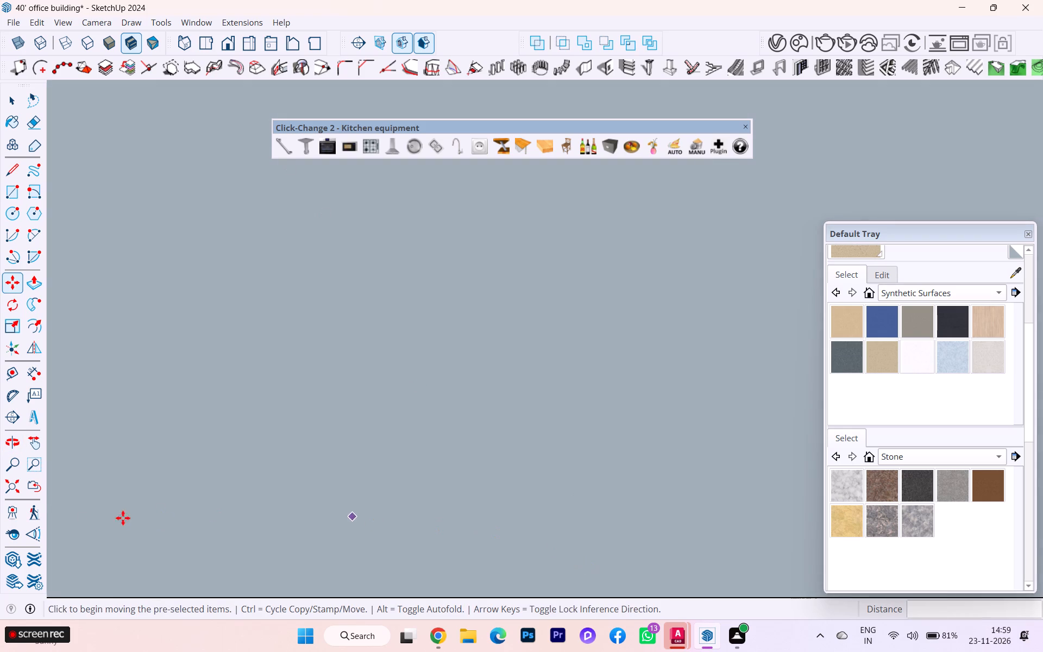
left_click(23, 487)
left_click(10, 489)
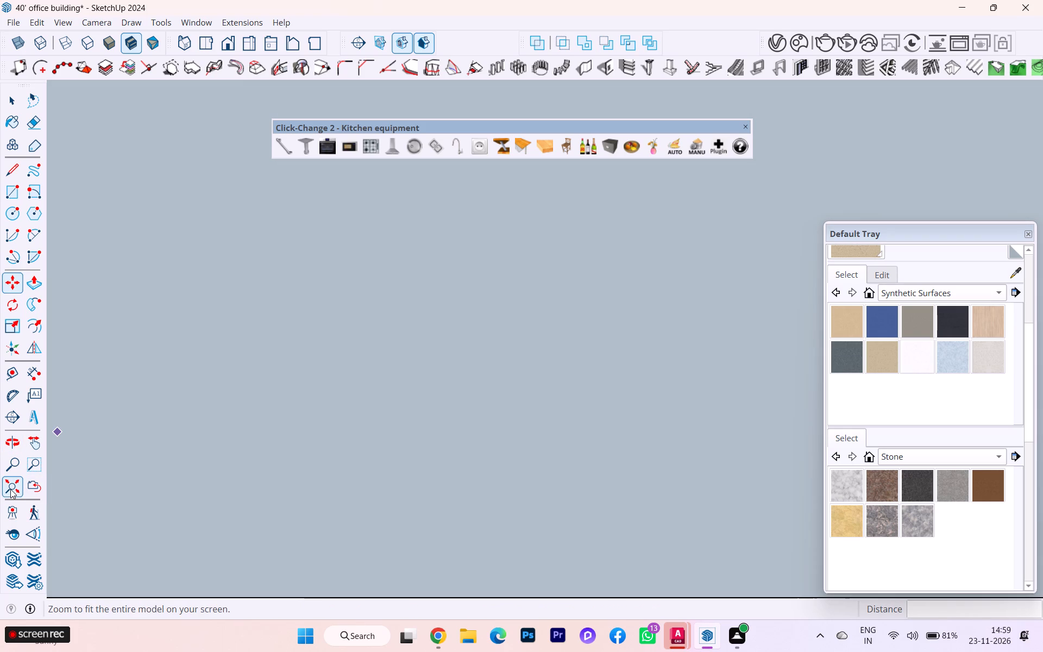
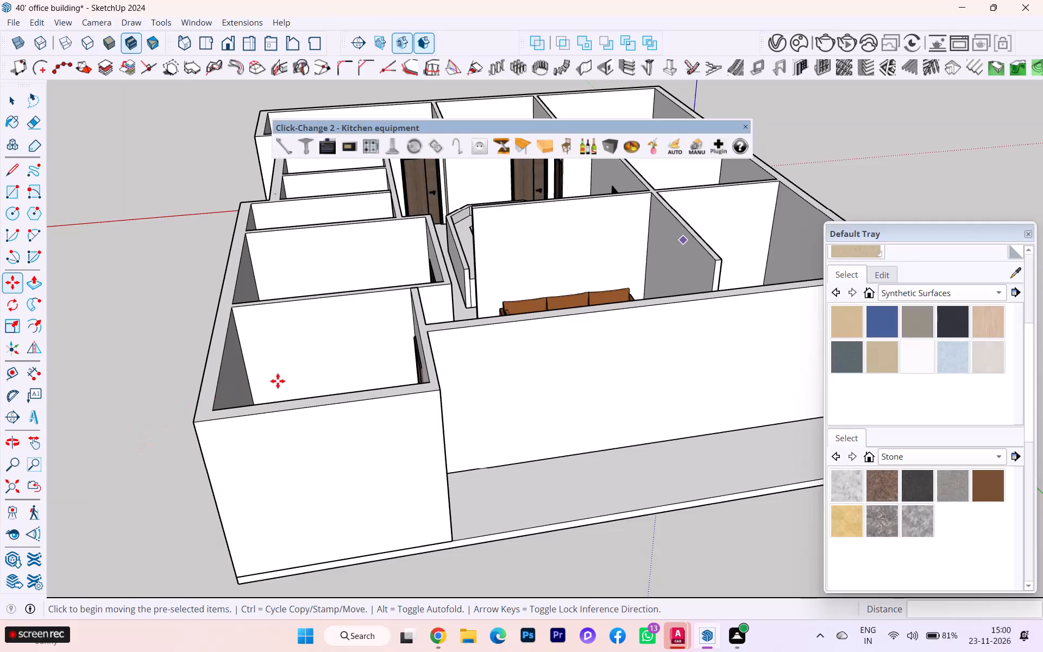
Examine the placed desk set and the surrounding rooms against the floor plan from several angles.
scroll(278, 381, "down", 4)
scroll(278, 381, "up", 1)
scroll(278, 381, "down", 1)
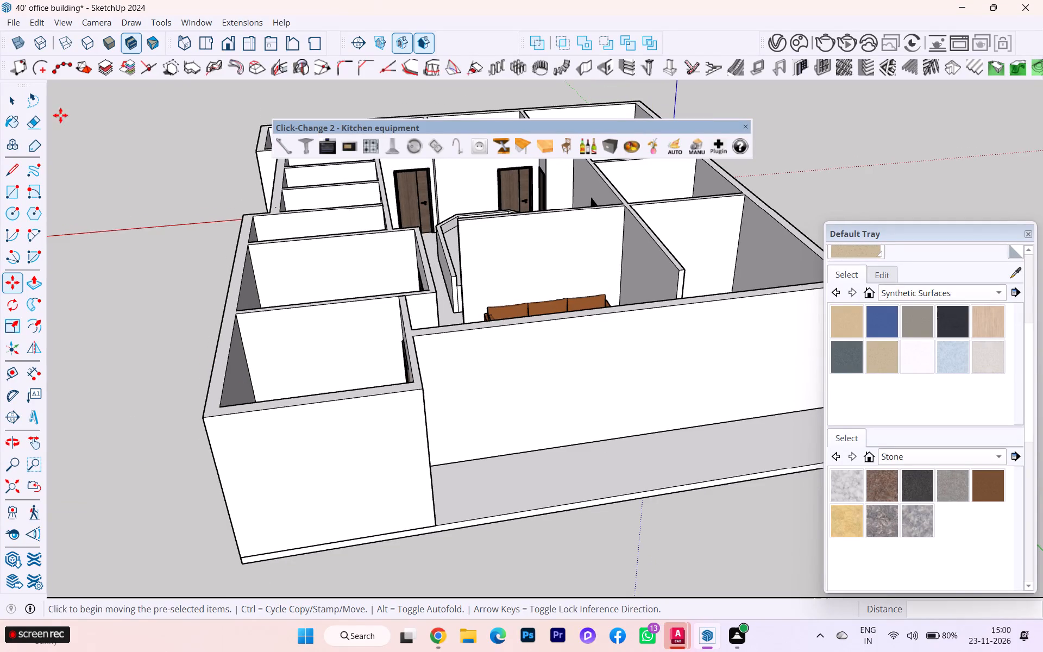
left_click(5, 96)
scroll(265, 239, "down", 3)
scroll(270, 272, "up", 1)
scroll(270, 273, "down", 1)
scroll(270, 275, "up", 2)
scroll(359, 283, "down", 2)
middle_click_drag(375, 285, 321, 494)
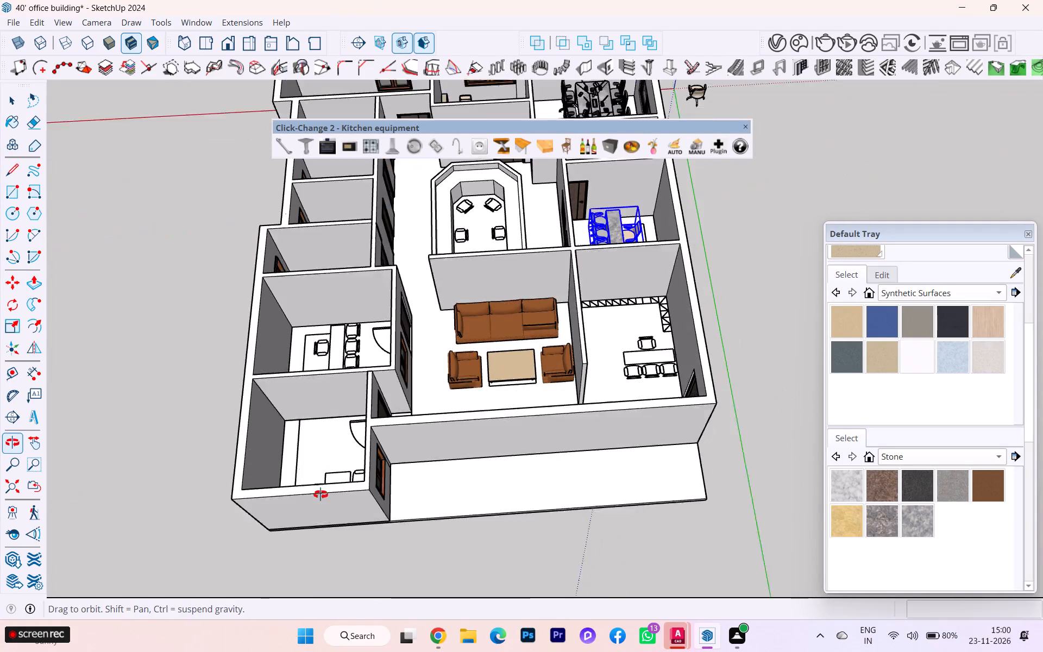
middle_click_drag(321, 494, 321, 497)
scroll(585, 286, "up", 7)
scroll(686, 213, "down", 1)
scroll(686, 213, "up", 9)
scroll(686, 197, "down", 3)
scroll(686, 197, "up", 1)
middle_click_drag(631, 222, 584, 308)
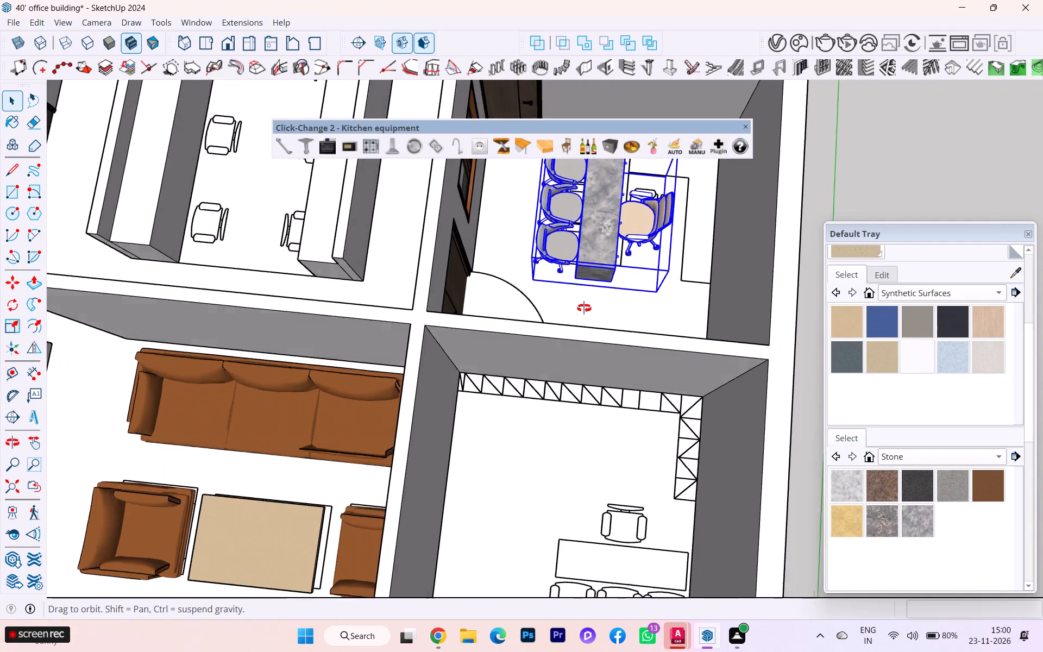
middle_click_drag(584, 308, 717, 180)
scroll(686, 217, "down", 3)
scroll(536, 327, "down", 1)
scroll(536, 327, "up", 1)
scroll(536, 327, "down", 2)
scroll(536, 327, "up", 1)
scroll(378, 306, "down", 2)
scroll(378, 306, "up", 1)
scroll(378, 306, "down", 2)
scroll(378, 306, "up", 1)
scroll(378, 306, "down", 4)
scroll(401, 298, "up", 1)
scroll(401, 298, "down", 2)
middle_click_drag(266, 361, 585, 310)
scroll(354, 308, "down", 2)
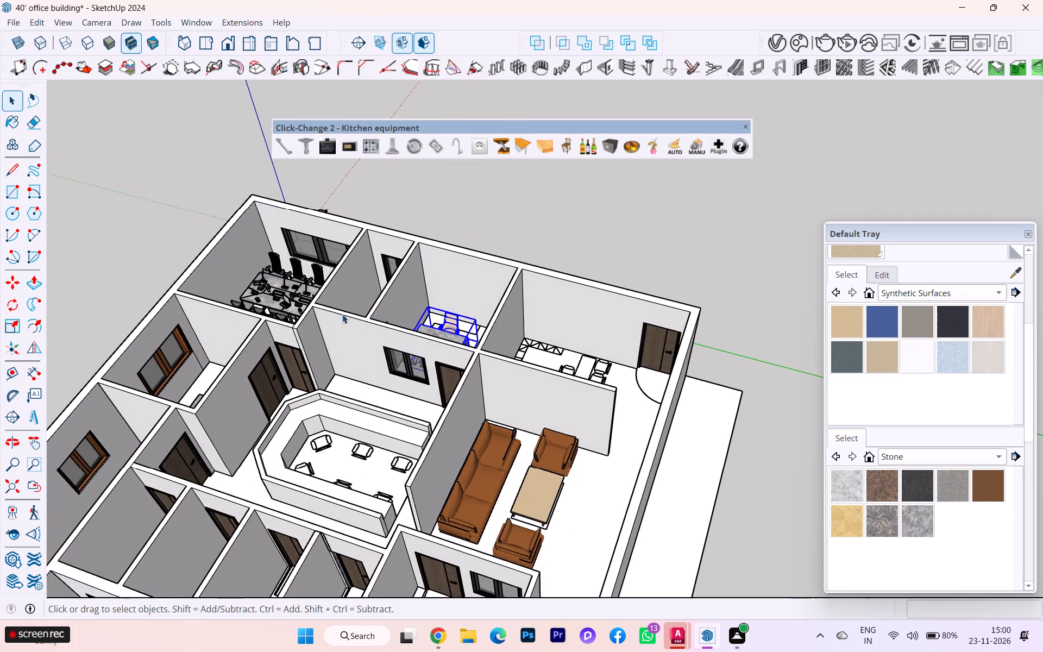
scroll(342, 314, "down", 1)
scroll(476, 296, "down", 2)
Lower the selected desk set vertically by about 1' 3" to bring the desk's base down to the floor plan.
middle_click_drag(482, 304, 513, 433)
scroll(424, 328, "up", 1)
scroll(265, 398, "up", 3)
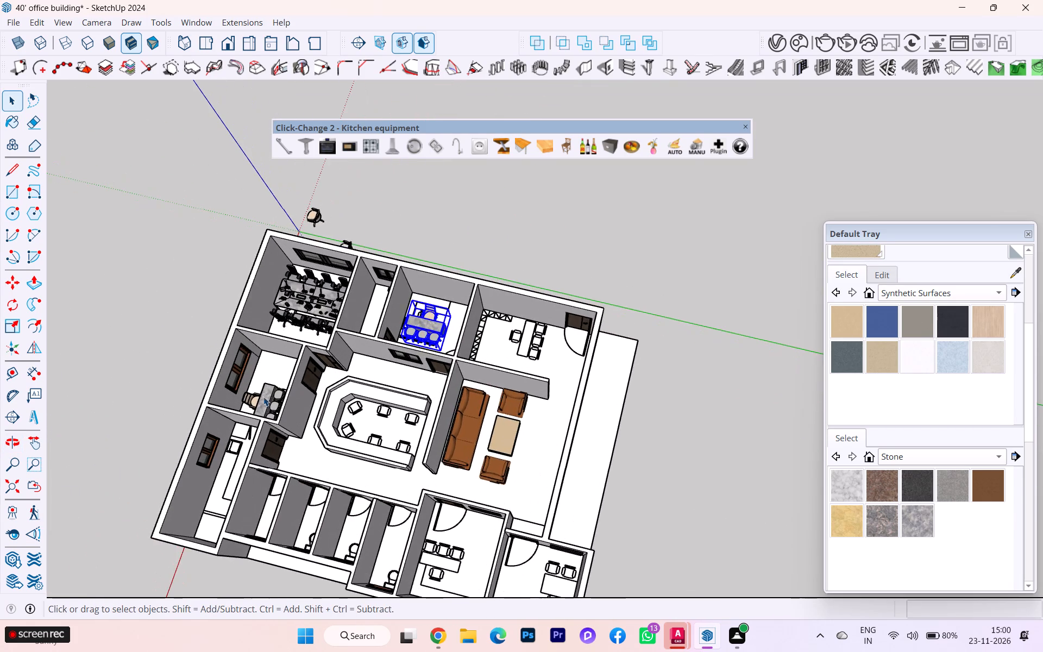
scroll(263, 397, "up", 4)
scroll(473, 266, "up", 9)
scroll(675, 226, "down", 2)
scroll(675, 227, "up", 10)
middle_click_drag(508, 319, 508, 315)
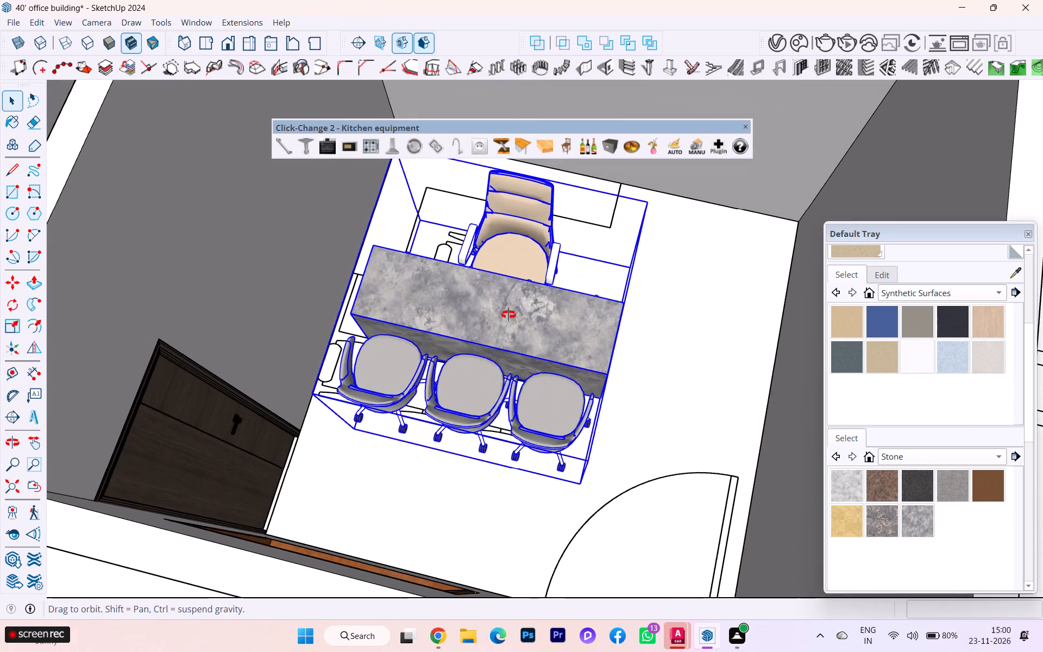
middle_click_drag(508, 315, 274, 236)
scroll(356, 291, "up", 2)
scroll(506, 455, "down", 1)
scroll(507, 460, "up", 2)
scroll(509, 471, "down", 1)
scroll(509, 473, "up", 8)
scroll(525, 475, "down", 1)
middle_click_drag(526, 474, 526, 467)
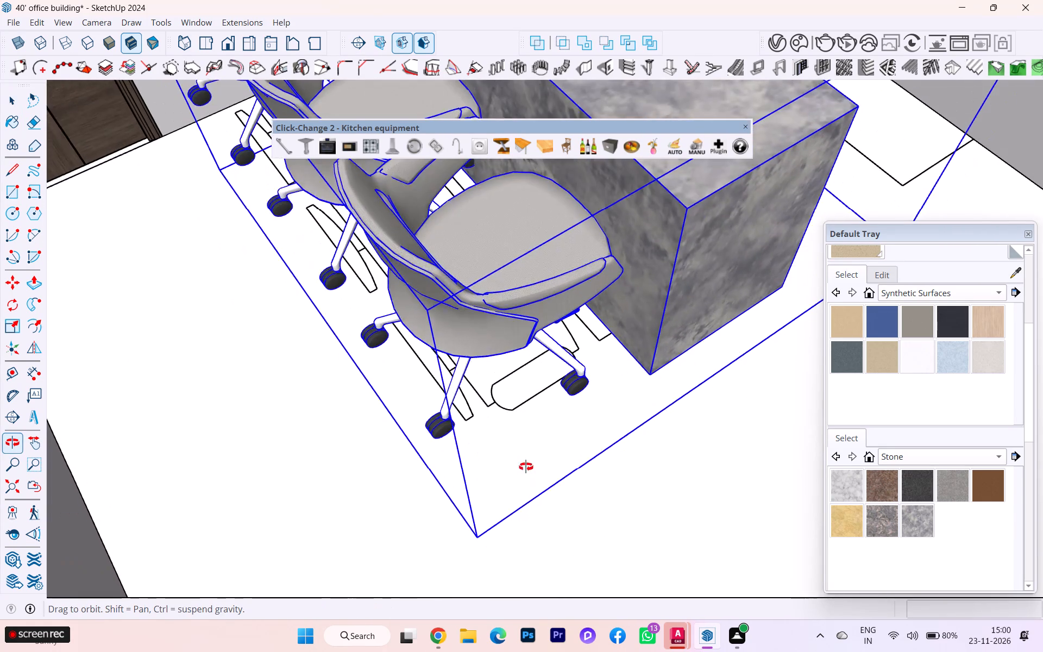
middle_click_drag(526, 467, 546, 380)
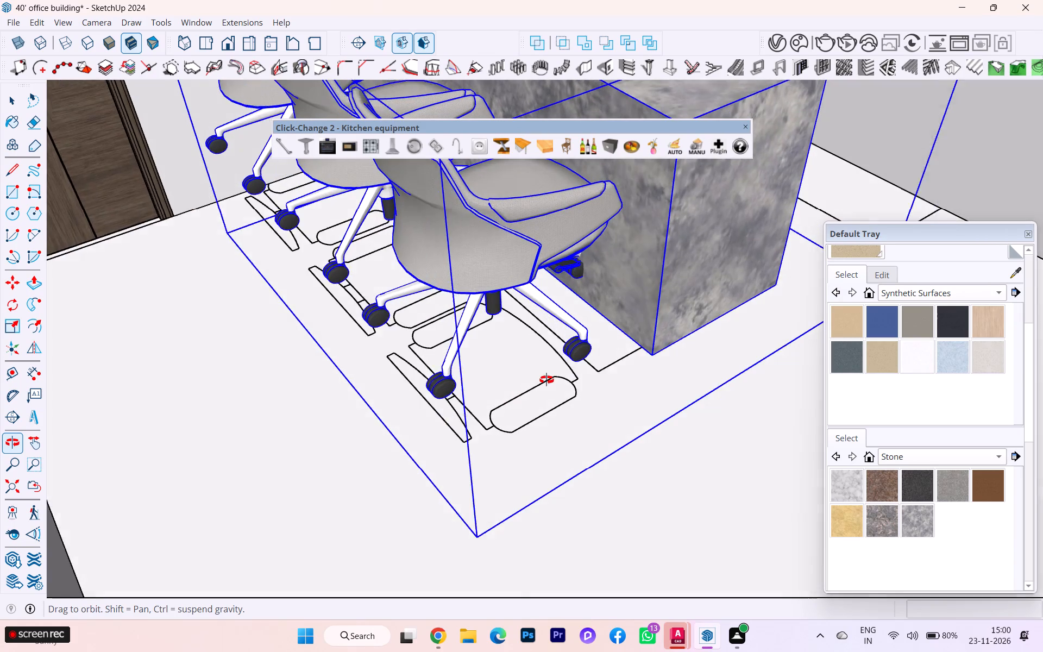
middle_click_drag(546, 380, 547, 380)
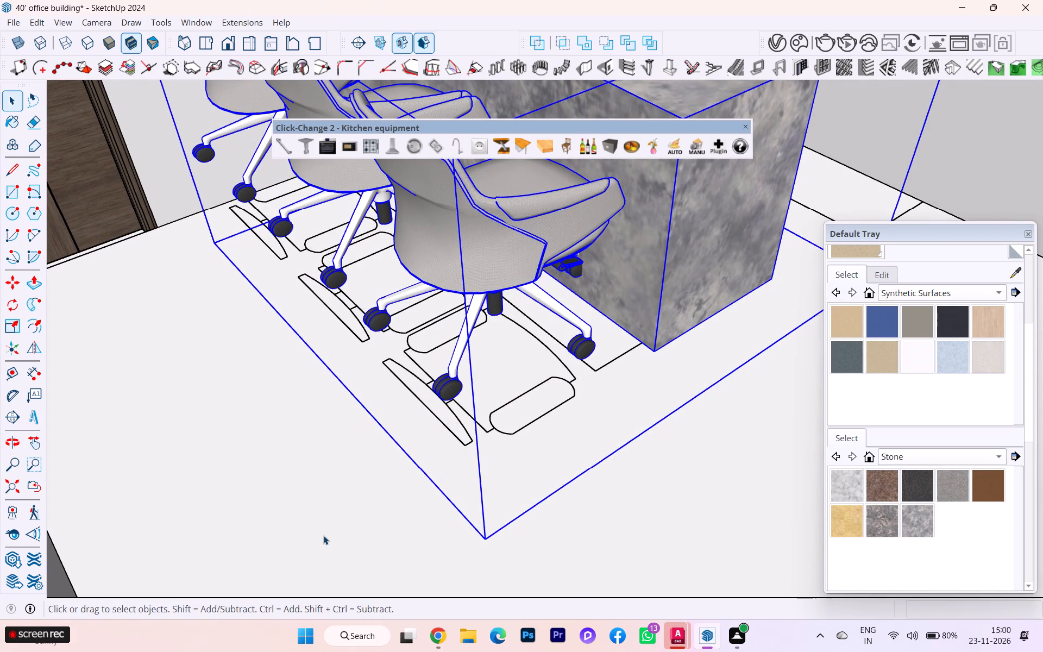
key("m")
key("Return")
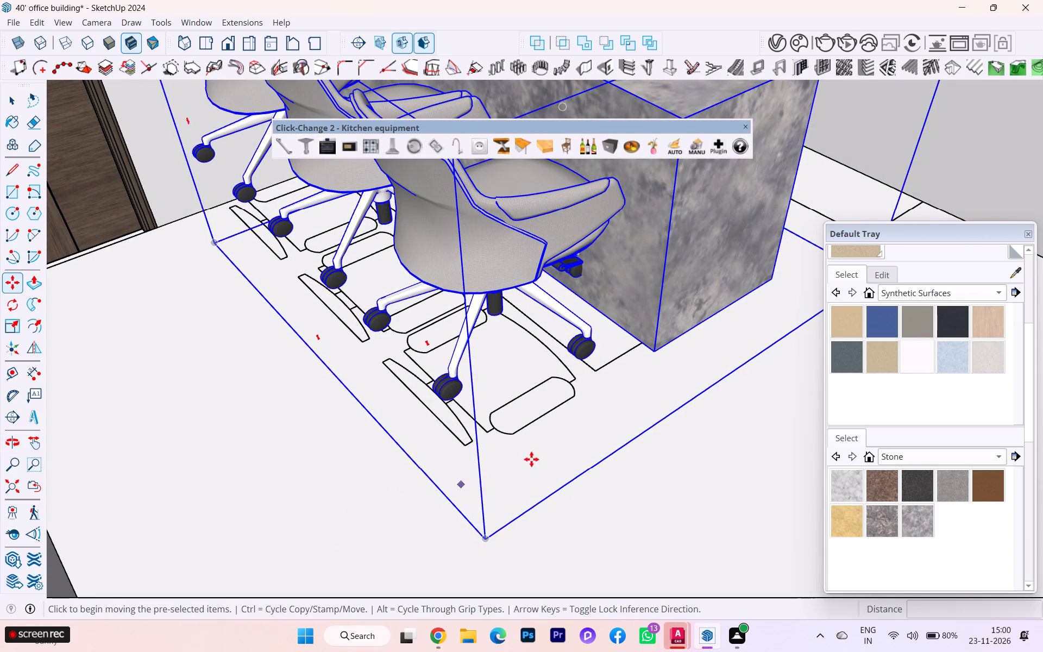
left_click(662, 342)
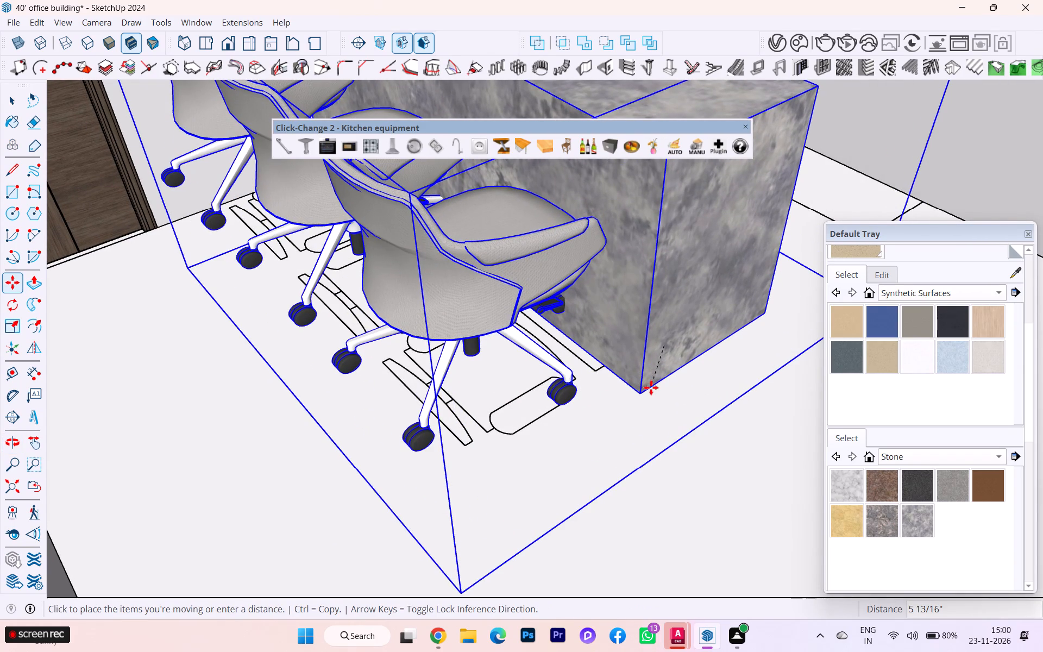
key("Up")
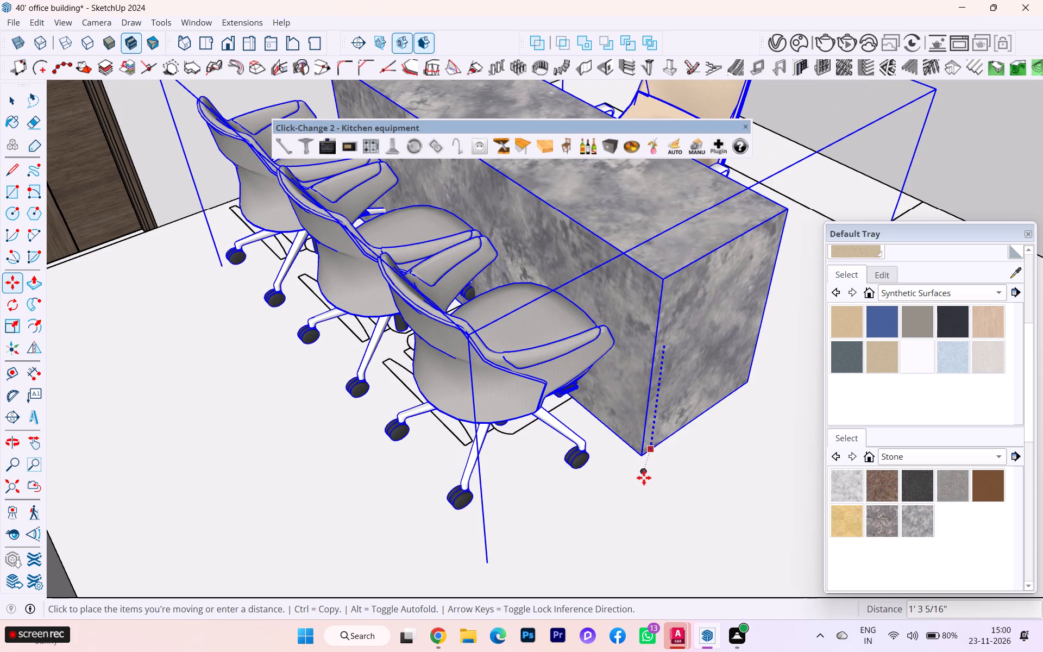
left_click(645, 480)
Move the desk set about 1' 2 3/4" onto the drawn desk outline's corner and fine-adjust its position by about 1".
left_click(645, 465)
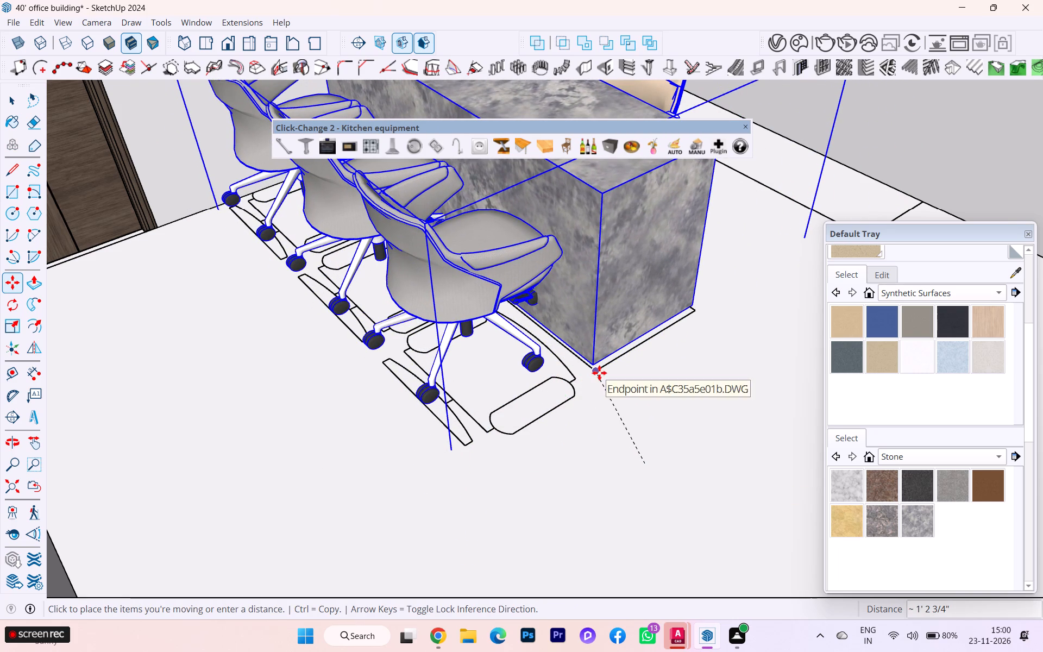
left_click(599, 373)
left_click(596, 358)
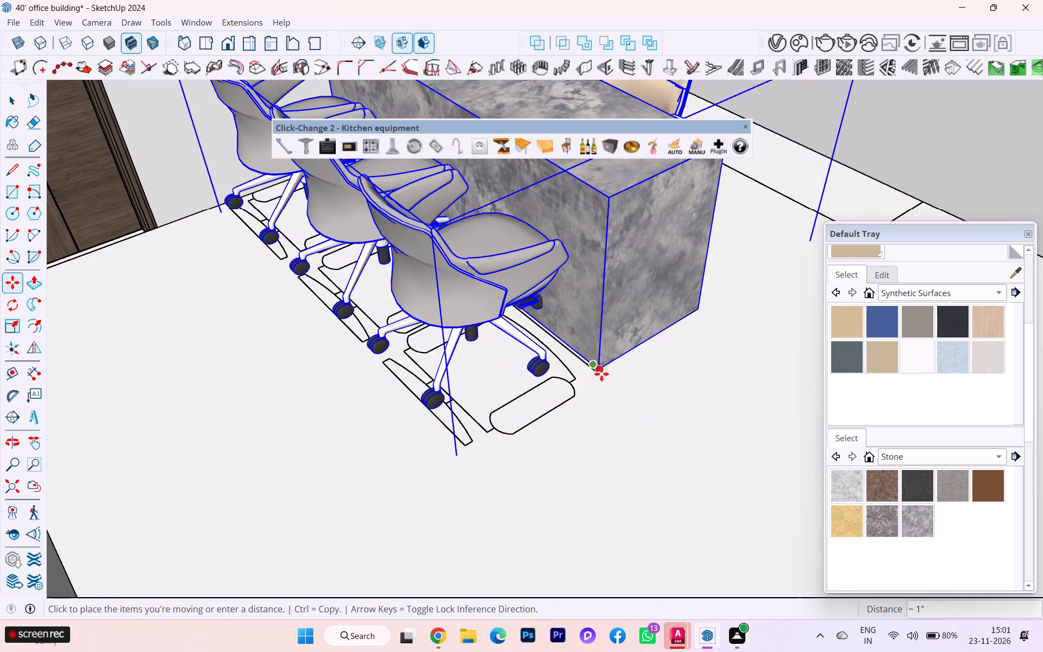
left_click(601, 374)
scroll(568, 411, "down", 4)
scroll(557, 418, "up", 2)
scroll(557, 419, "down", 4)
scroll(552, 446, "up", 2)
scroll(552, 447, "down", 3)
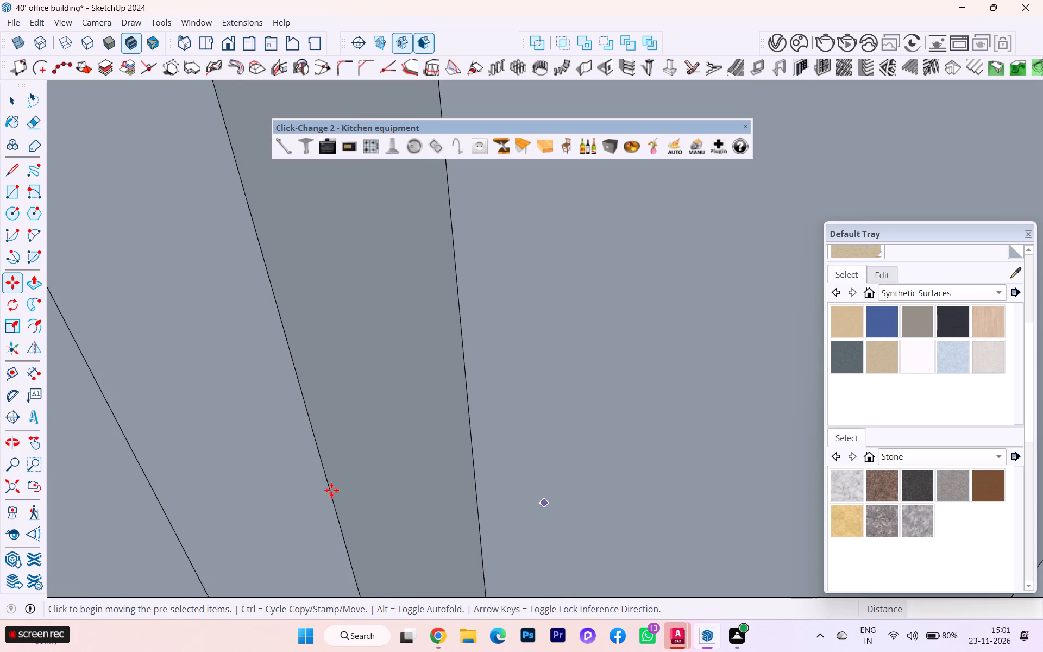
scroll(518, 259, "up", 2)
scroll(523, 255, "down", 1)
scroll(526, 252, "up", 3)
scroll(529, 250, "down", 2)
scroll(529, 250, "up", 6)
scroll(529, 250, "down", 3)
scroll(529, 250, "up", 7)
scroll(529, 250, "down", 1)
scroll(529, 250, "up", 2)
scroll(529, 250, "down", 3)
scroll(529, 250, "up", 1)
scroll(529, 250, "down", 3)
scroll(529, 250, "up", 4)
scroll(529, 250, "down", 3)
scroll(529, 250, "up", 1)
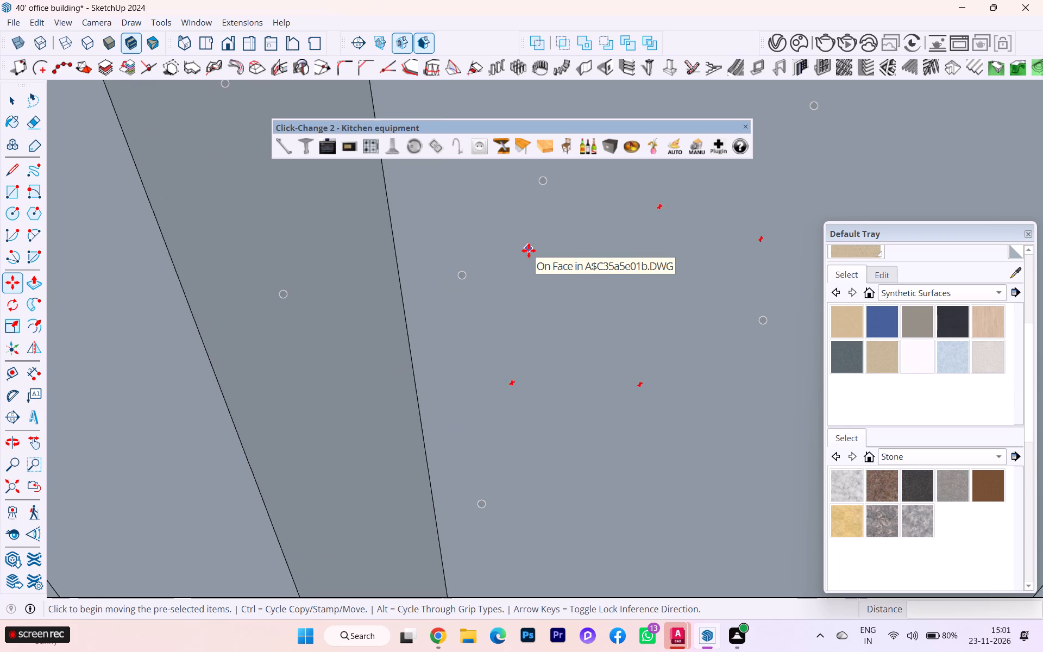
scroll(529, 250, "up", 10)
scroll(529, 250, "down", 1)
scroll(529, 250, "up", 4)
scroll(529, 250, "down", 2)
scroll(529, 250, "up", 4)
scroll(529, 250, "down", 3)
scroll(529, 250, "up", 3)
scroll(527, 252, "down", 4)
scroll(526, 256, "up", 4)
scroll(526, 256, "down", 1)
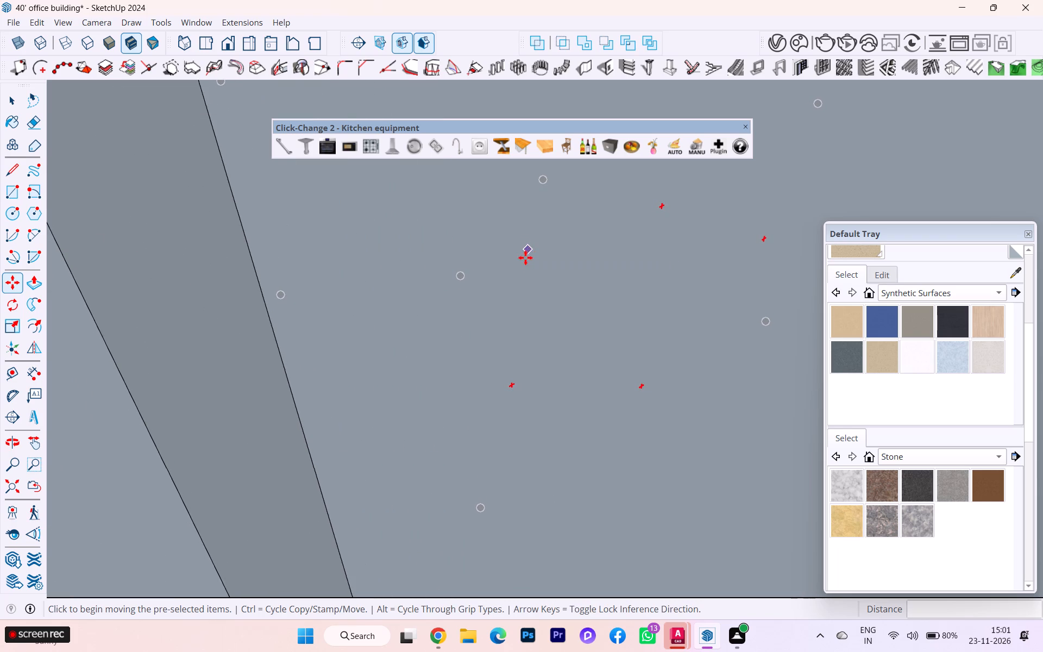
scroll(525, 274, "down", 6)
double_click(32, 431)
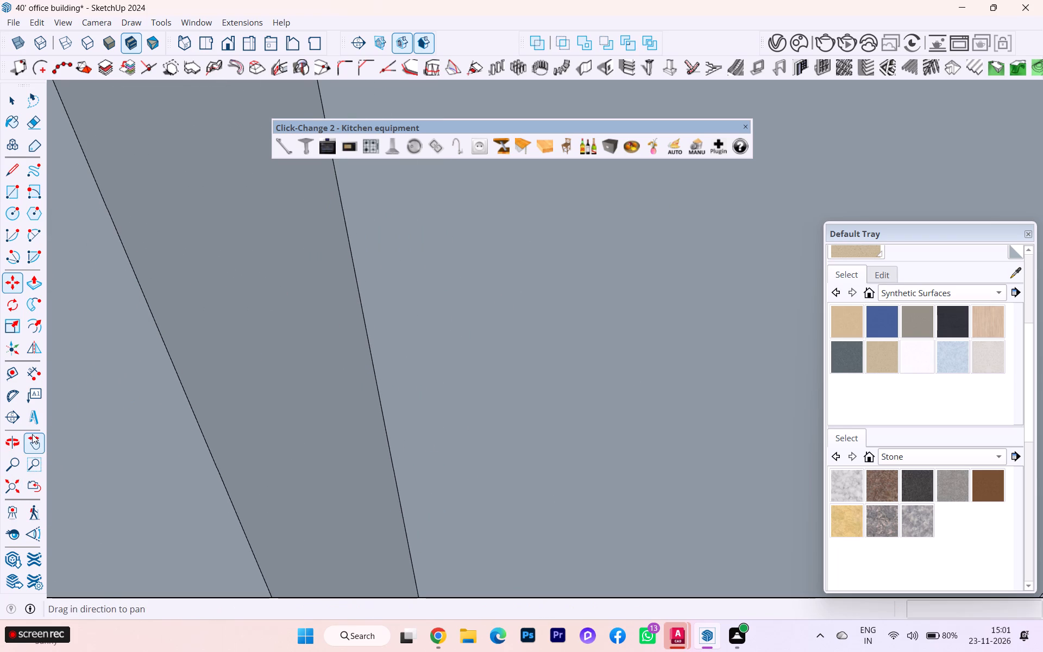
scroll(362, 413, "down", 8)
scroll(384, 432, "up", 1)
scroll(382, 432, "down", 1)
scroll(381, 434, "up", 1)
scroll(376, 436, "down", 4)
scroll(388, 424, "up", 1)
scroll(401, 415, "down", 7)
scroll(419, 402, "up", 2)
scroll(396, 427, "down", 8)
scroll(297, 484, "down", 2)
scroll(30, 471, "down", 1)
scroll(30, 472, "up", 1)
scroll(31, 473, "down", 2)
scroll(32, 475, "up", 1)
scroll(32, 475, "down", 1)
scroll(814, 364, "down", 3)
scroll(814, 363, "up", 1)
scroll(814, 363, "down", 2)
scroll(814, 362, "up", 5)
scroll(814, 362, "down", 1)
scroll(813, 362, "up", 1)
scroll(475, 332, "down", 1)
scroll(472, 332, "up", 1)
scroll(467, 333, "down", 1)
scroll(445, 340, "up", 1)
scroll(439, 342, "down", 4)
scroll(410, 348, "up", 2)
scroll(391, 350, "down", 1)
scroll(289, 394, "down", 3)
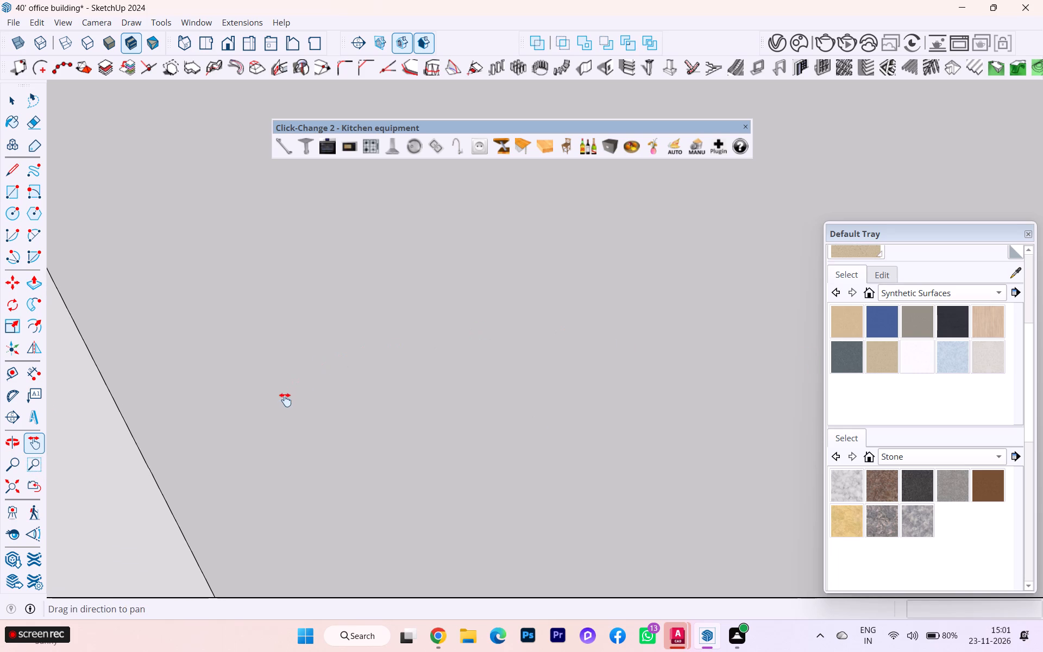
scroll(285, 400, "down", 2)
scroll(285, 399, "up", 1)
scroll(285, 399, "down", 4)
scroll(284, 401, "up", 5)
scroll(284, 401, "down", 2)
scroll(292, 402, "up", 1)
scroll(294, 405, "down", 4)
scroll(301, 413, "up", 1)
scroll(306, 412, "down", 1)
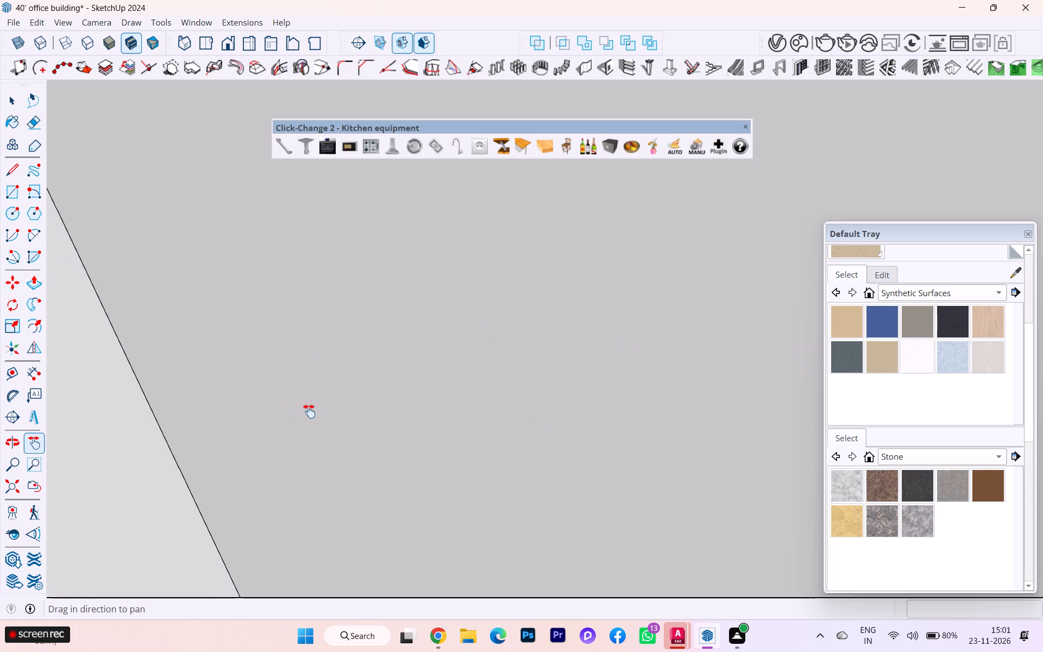
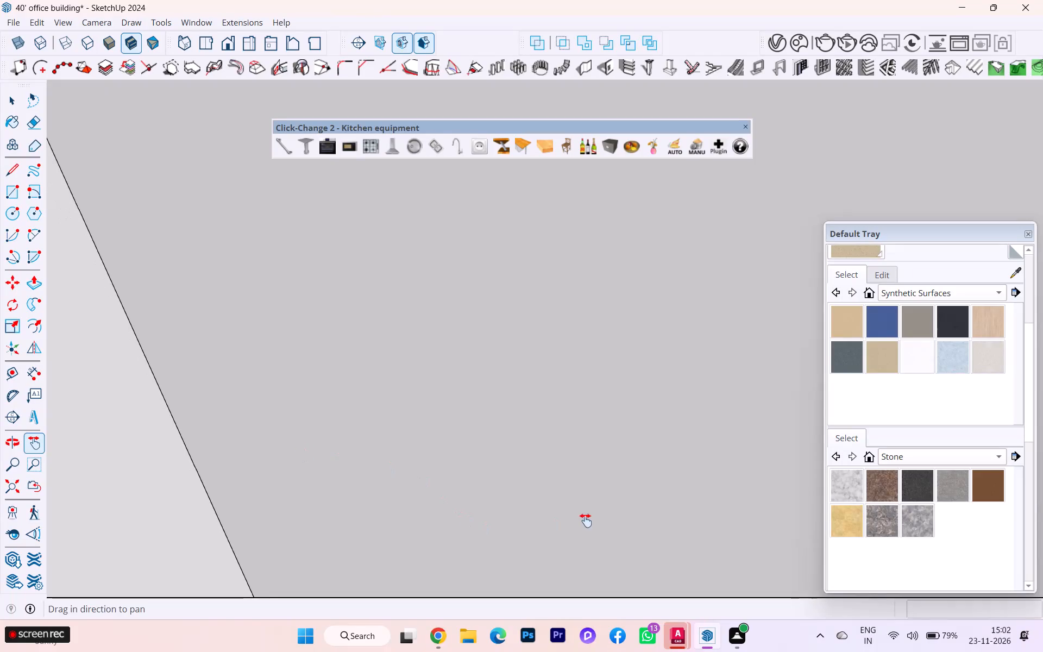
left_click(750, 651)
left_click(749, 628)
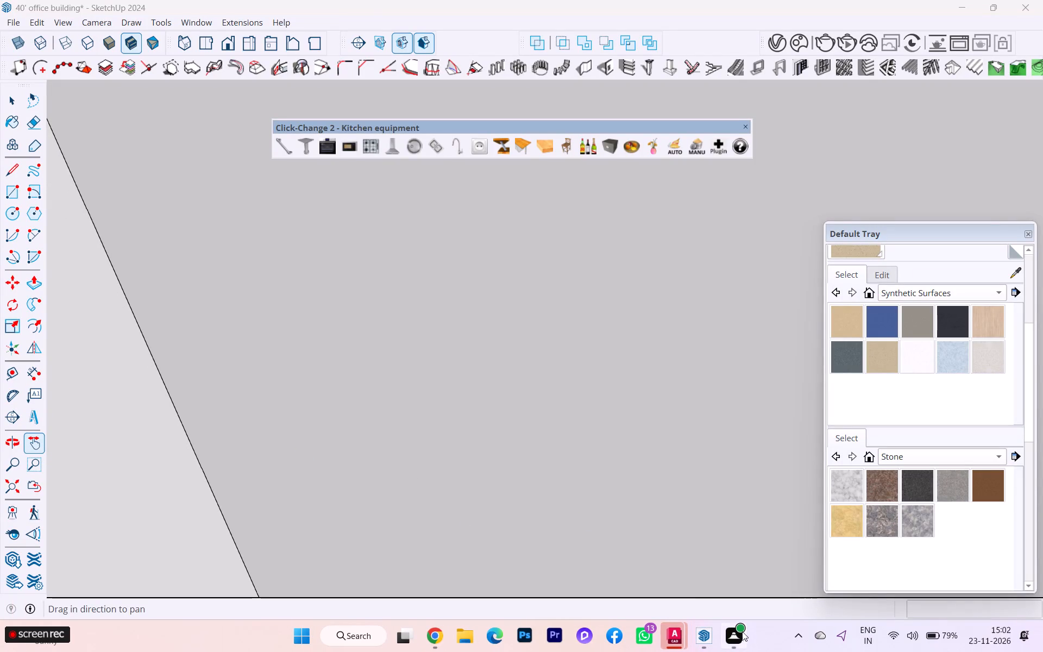
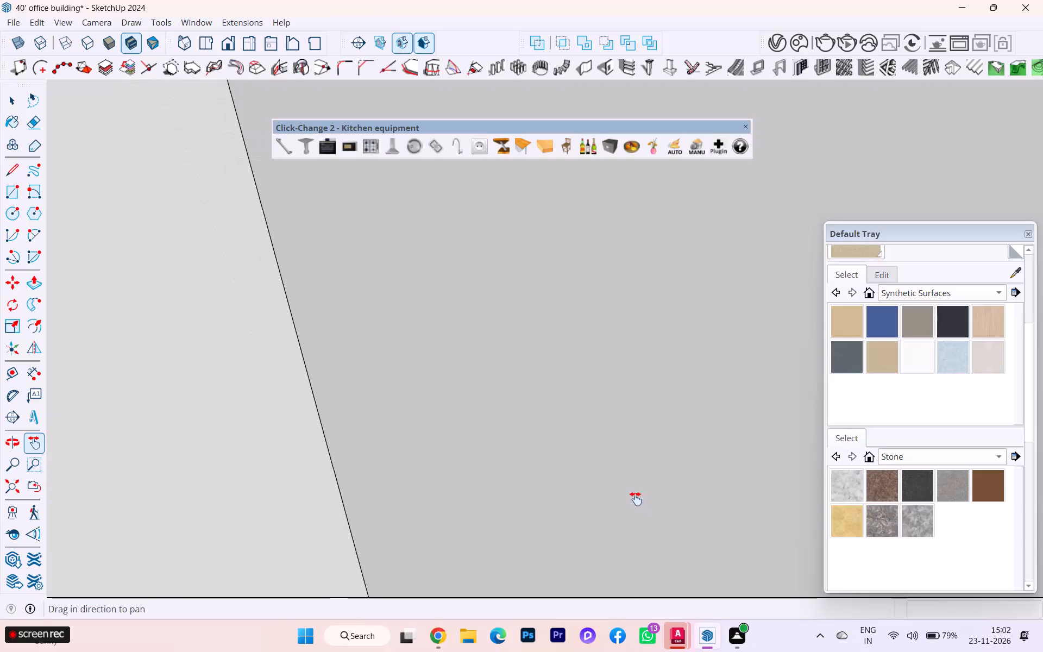
Examine the whole office building's room layout from above, including the placed desk set and the rooms showing only plan outlines.
scroll(636, 498, "down", 2)
scroll(636, 498, "up", 2)
scroll(636, 498, "down", 2)
scroll(636, 498, "up", 1)
scroll(575, 497, "down", 6)
scroll(575, 497, "up", 1)
scroll(575, 497, "down", 3)
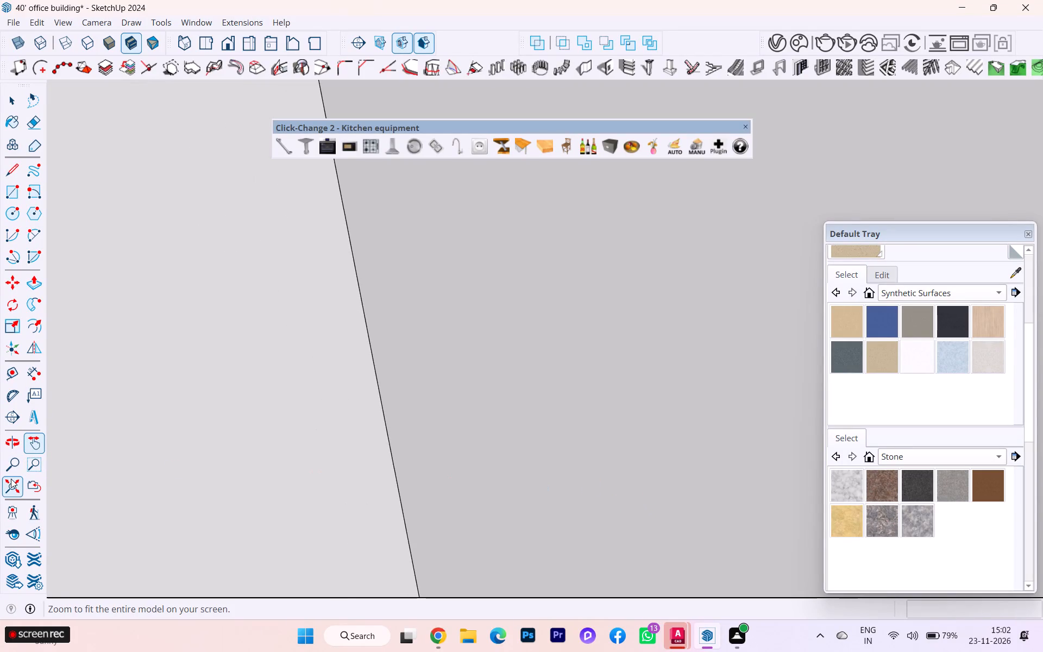
left_click(11, 479)
scroll(307, 506, "down", 3)
scroll(323, 503, "up", 1)
scroll(324, 503, "down", 2)
scroll(368, 480, "down", 2)
scroll(368, 480, "up", 1)
scroll(368, 480, "down", 2)
scroll(368, 480, "up", 1)
scroll(368, 480, "down", 2)
scroll(368, 480, "up", 1)
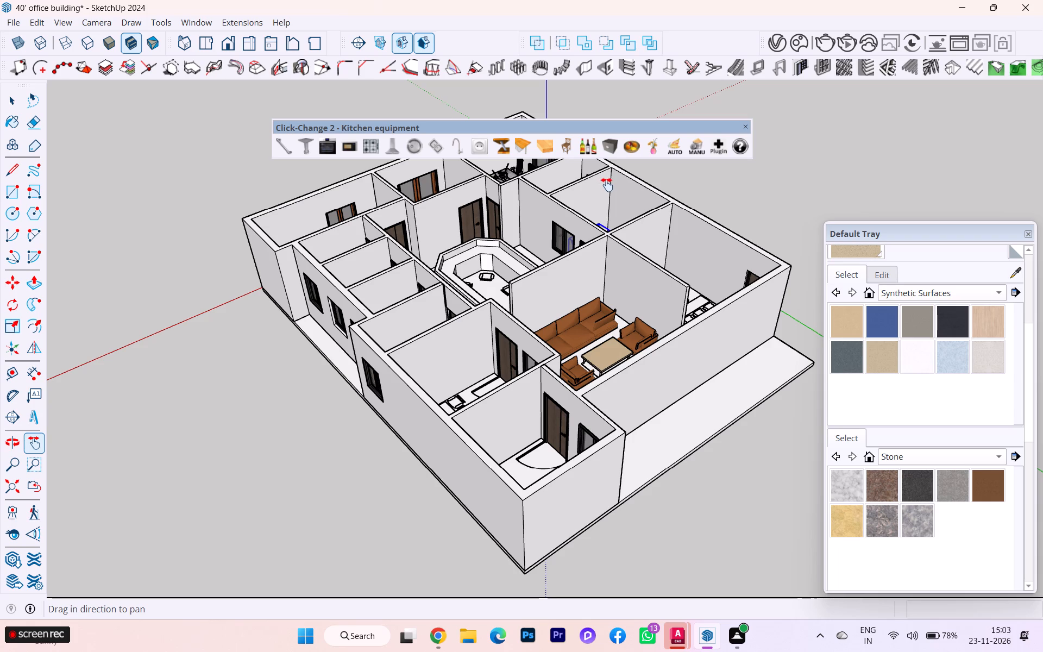
scroll(608, 187, "down", 2)
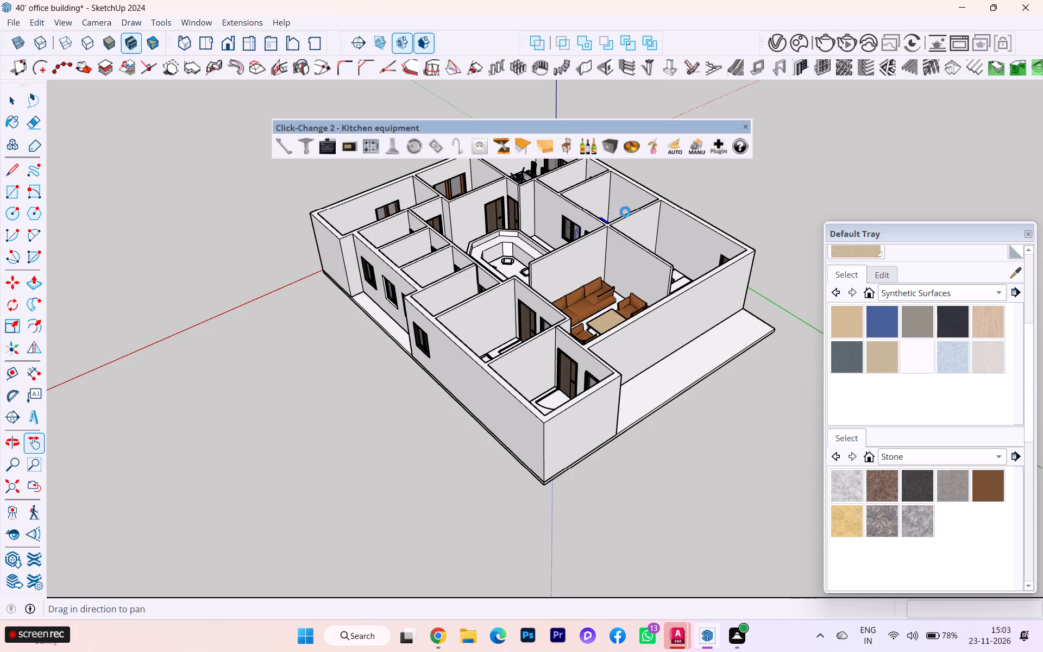
scroll(625, 212, "down", 5)
scroll(629, 230, "up", 2)
scroll(629, 231, "down", 1)
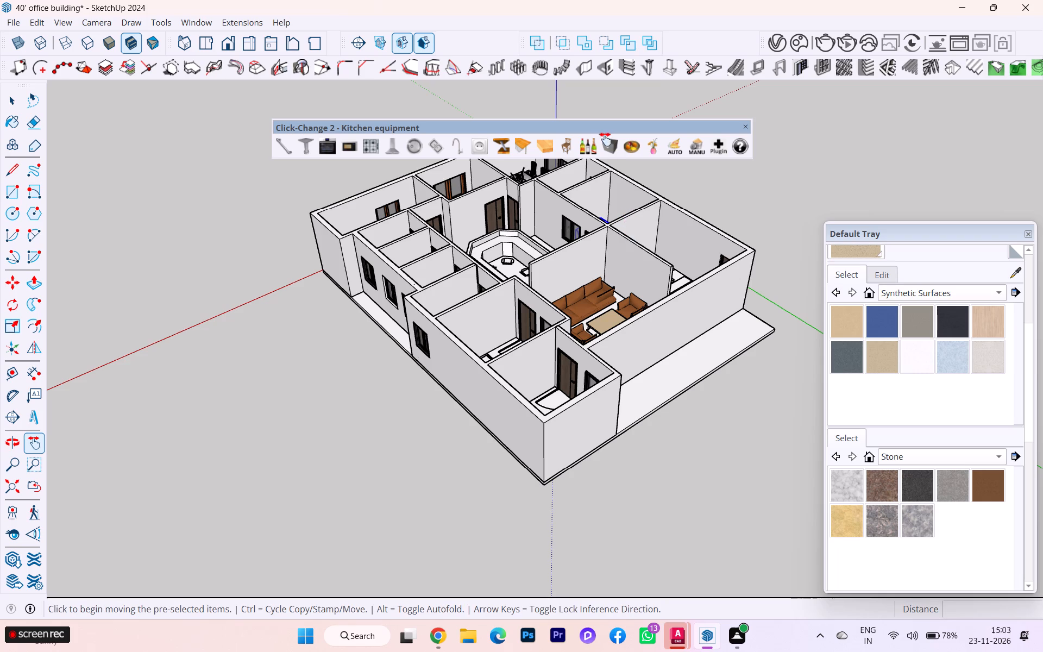
scroll(604, 147, "down", 1)
scroll(598, 279, "up", 4)
scroll(596, 253, "down", 1)
scroll(596, 253, "up", 1)
scroll(596, 253, "down", 1)
scroll(596, 253, "up", 7)
scroll(568, 260, "down", 1)
middle_click_drag(560, 267, 395, 436)
scroll(469, 334, "down", 2)
scroll(469, 334, "up", 1)
scroll(469, 334, "down", 2)
scroll(662, 277, "up", 4)
scroll(623, 277, "down", 2)
scroll(404, 280, "down", 2)
scroll(404, 280, "up", 1)
scroll(404, 280, "down", 4)
scroll(419, 282, "up", 3)
scroll(419, 283, "down", 2)
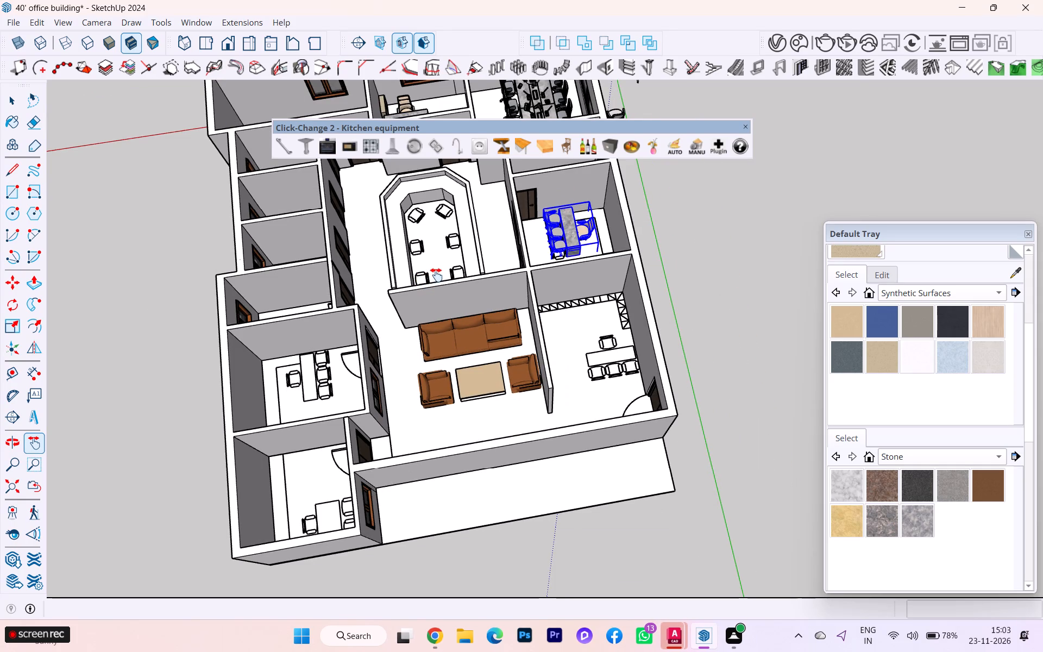
scroll(436, 275, "down", 3)
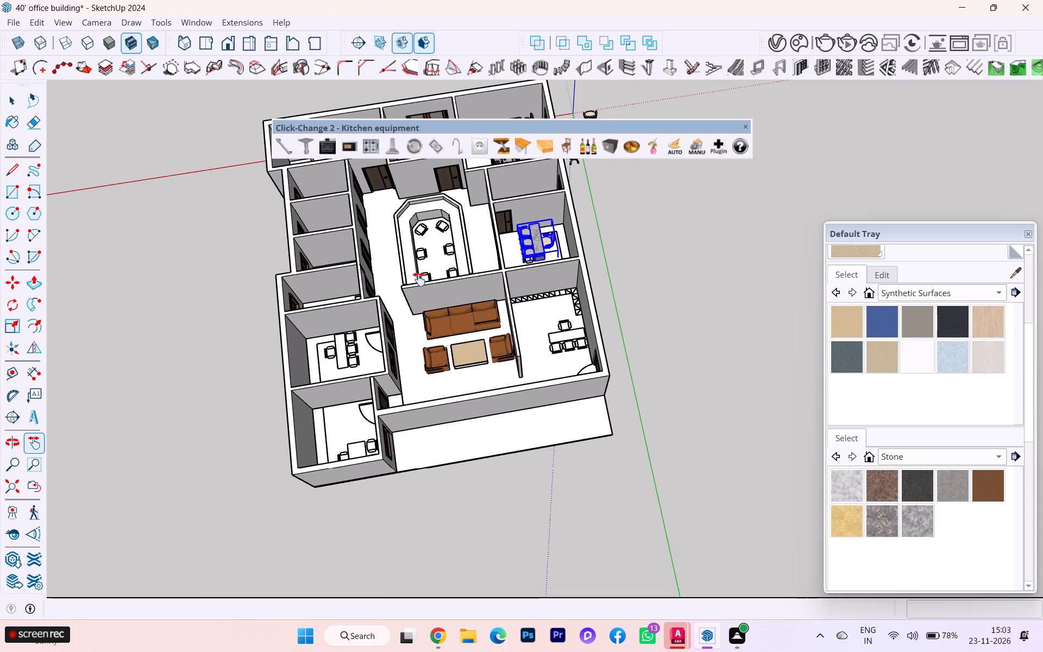
Deselect the small office's desk set and examine its arrangement against the plan outlines in the surrounding rooms.
left_click(14, 105)
scroll(486, 244, "up", 1)
scroll(486, 244, "down", 1)
scroll(486, 244, "up", 1)
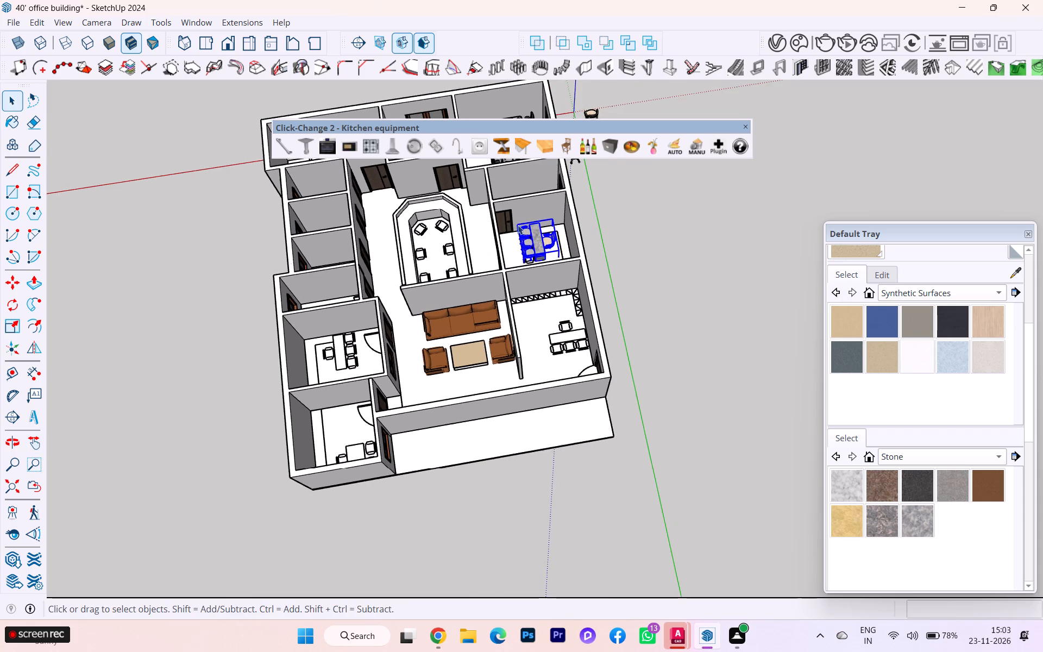
scroll(542, 224, "up", 2)
scroll(543, 224, "down", 1)
scroll(543, 224, "up", 3)
scroll(543, 224, "down", 1)
scroll(543, 224, "up", 1)
scroll(543, 224, "down", 2)
scroll(543, 224, "up", 1)
scroll(543, 224, "down", 2)
scroll(543, 224, "up", 8)
left_click(766, 233)
scroll(521, 264, "down", 1)
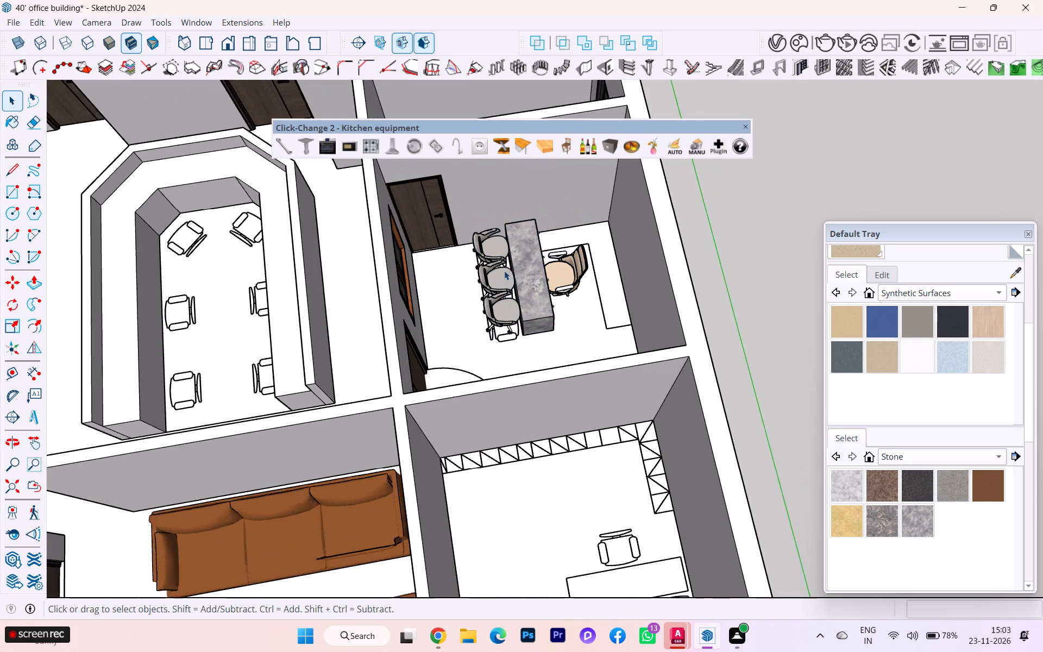
scroll(504, 271, "down", 2)
middle_click_drag(488, 301, 493, 373)
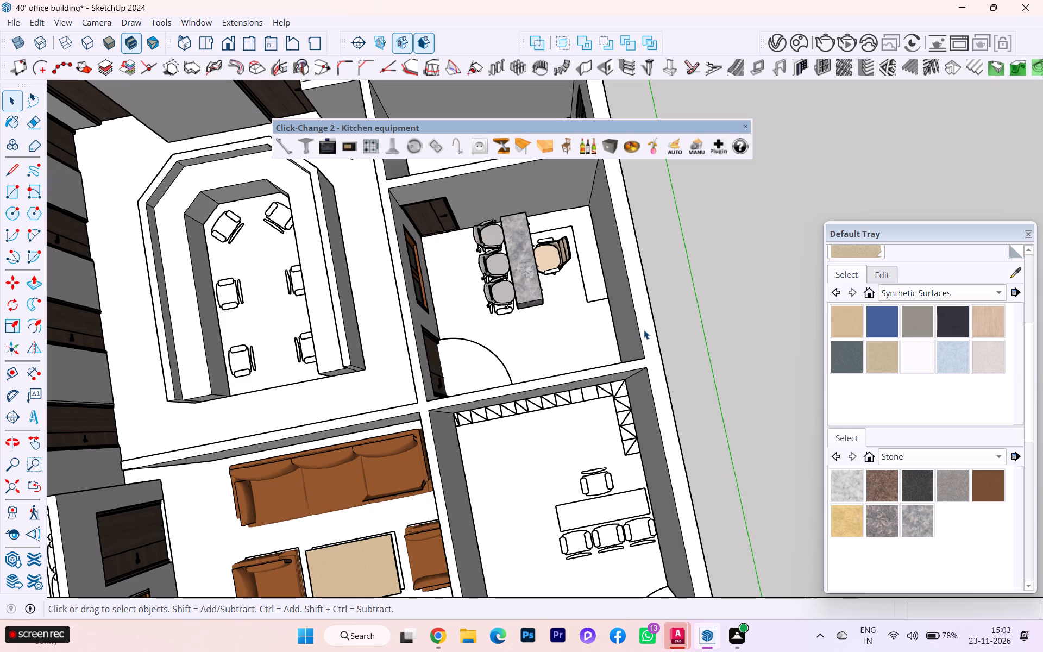
scroll(665, 365, "down", 3)
scroll(585, 254, "up", 2)
scroll(585, 254, "down", 2)
scroll(573, 258, "up", 1)
scroll(573, 258, "down", 2)
scroll(570, 262, "up", 3)
scroll(570, 262, "down", 4)
scroll(570, 264, "up", 1)
scroll(570, 264, "down", 1)
scroll(494, 396, "down", 1)
scroll(494, 398, "up", 1)
scroll(497, 401, "down", 4)
scroll(520, 260, "up", 3)
scroll(440, 299, "down", 2)
scroll(439, 300, "up", 2)
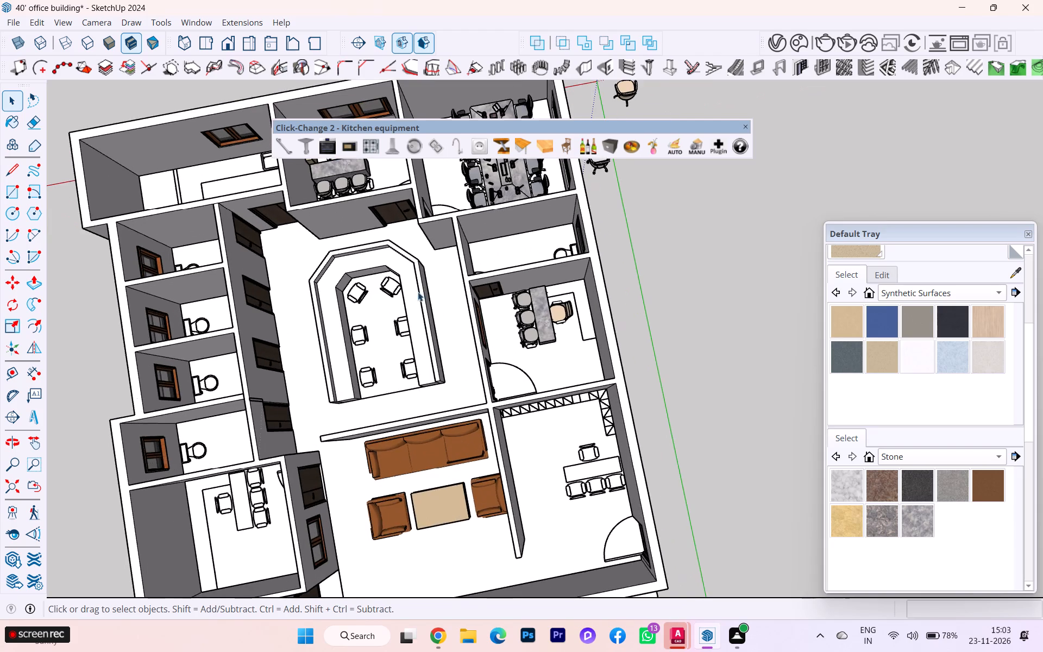
Copy the small office's desk set about 35' 6" across the lounge into the office beside the row of toilets.
scroll(365, 255, "down", 7)
middle_click_drag(356, 269, 389, 142)
left_click(475, 312)
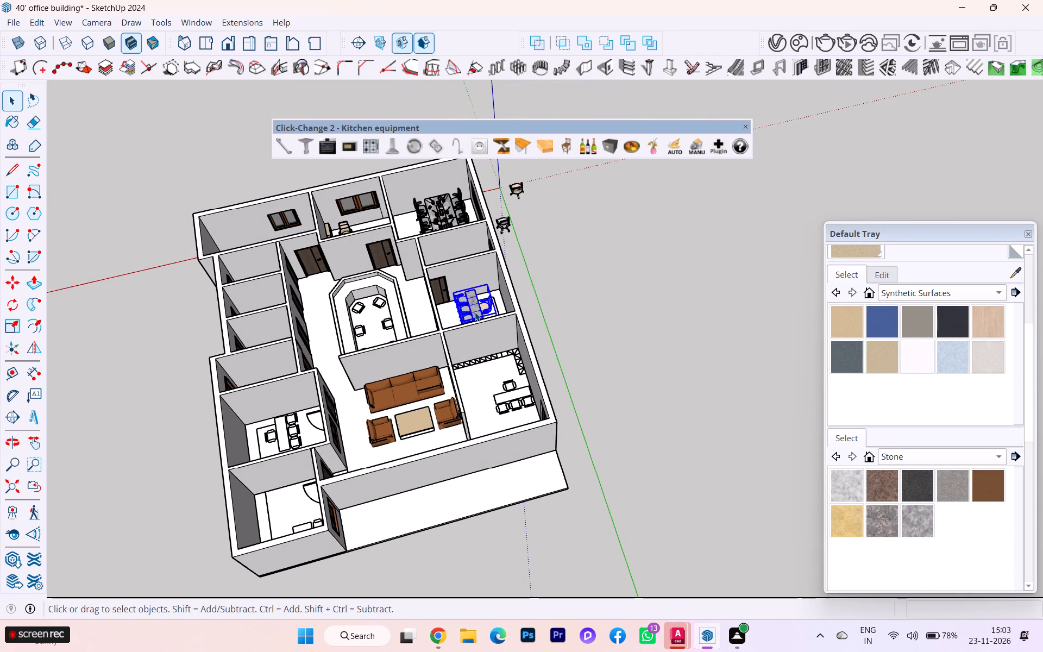
key("m")
left_click(475, 312)
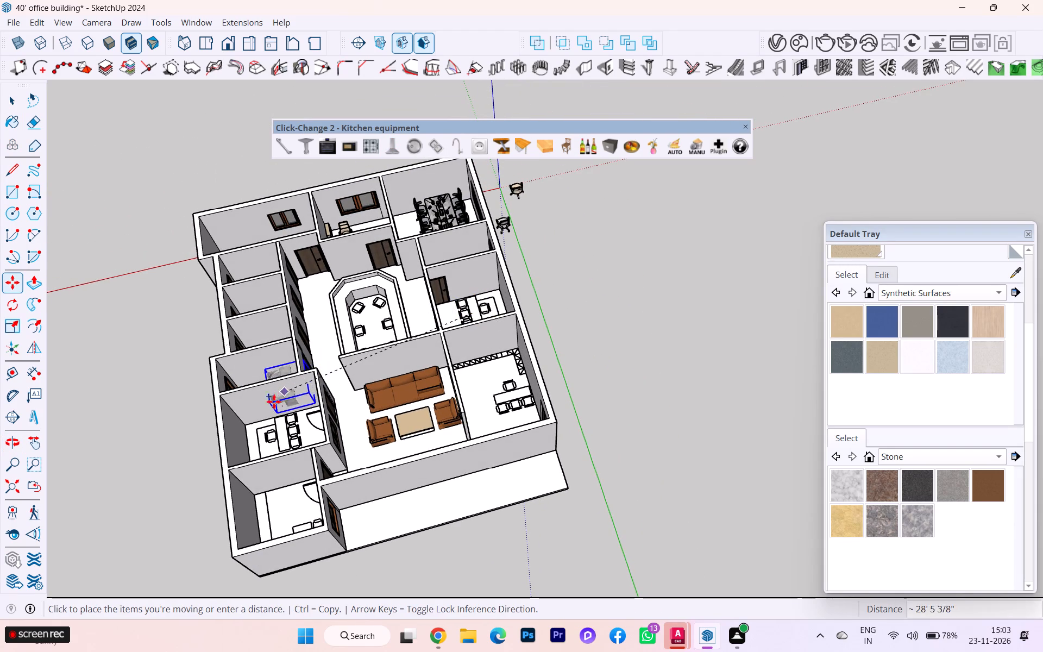
scroll(258, 438, "up", 10)
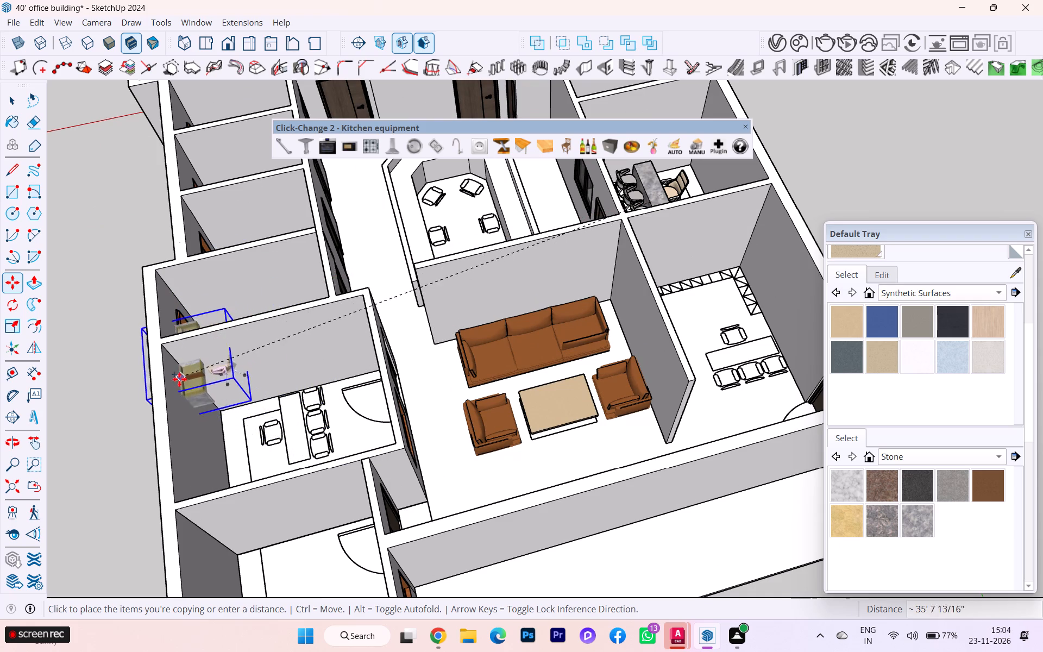
left_click(217, 430)
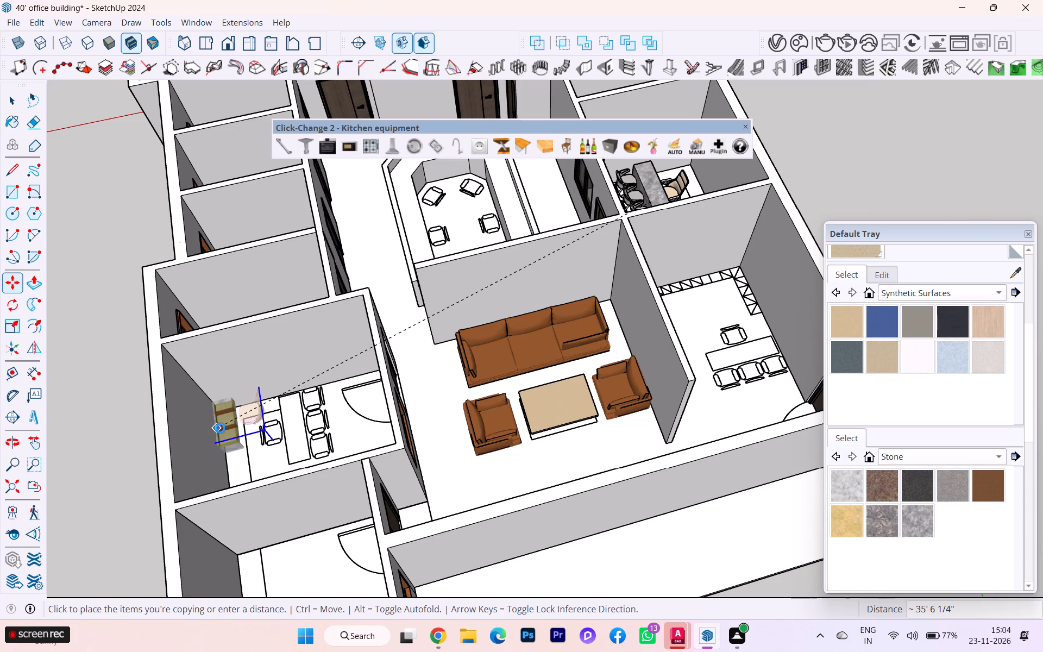
Move the copied desk set from the side wall toward the outlined desk and chairs on that office's floor.
scroll(234, 433, "up", 1)
scroll(234, 433, "down", 1)
scroll(235, 433, "up", 5)
scroll(234, 447, "down", 1)
scroll(234, 447, "up", 2)
left_click(238, 443)
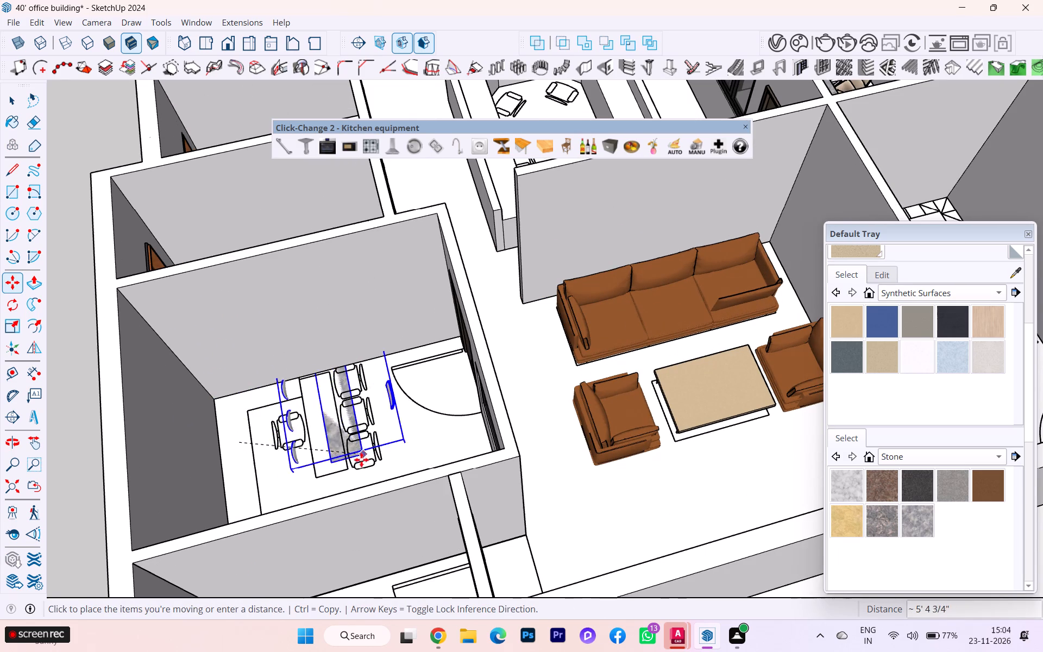
left_click(368, 411)
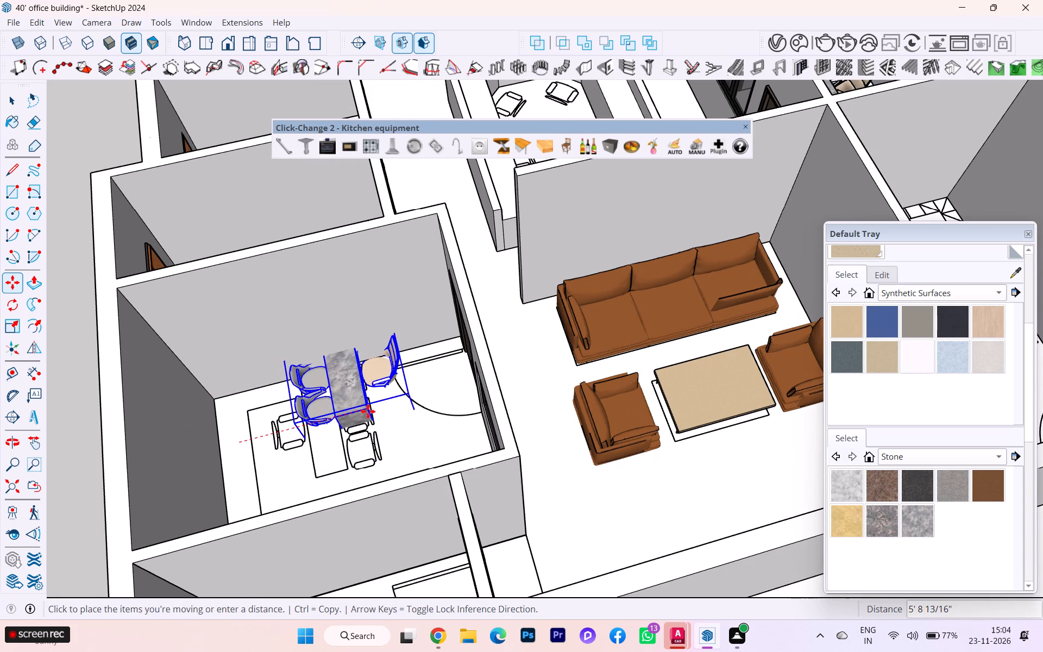
left_click(342, 419)
left_click(341, 465)
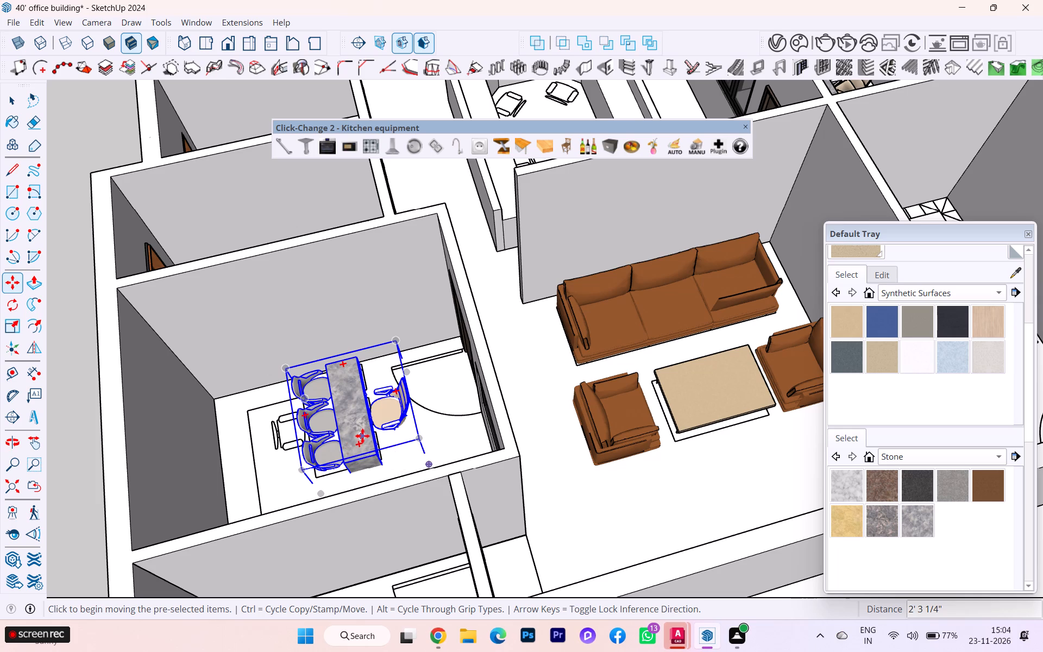
Shift the copied set about 1' 7" onto the outlined desk and align its desk's bottom corner with the outline's corner.
scroll(359, 408, "up", 4)
scroll(348, 425, "down", 1)
scroll(337, 439, "up", 1)
middle_click_drag(340, 433, 381, 427)
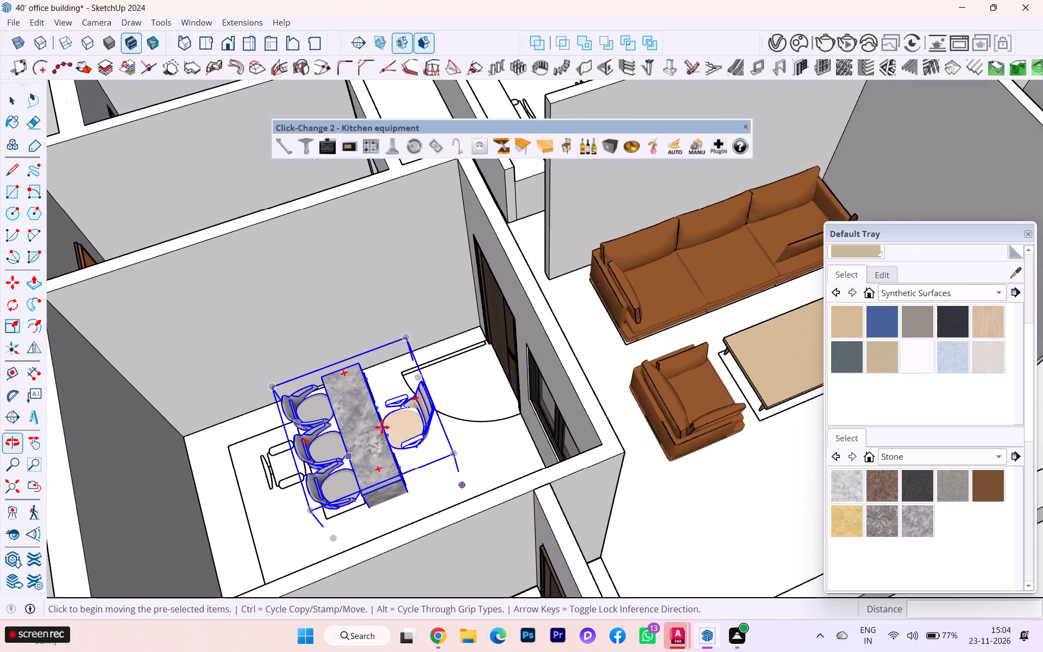
scroll(379, 430, "up", 1)
left_click(359, 447)
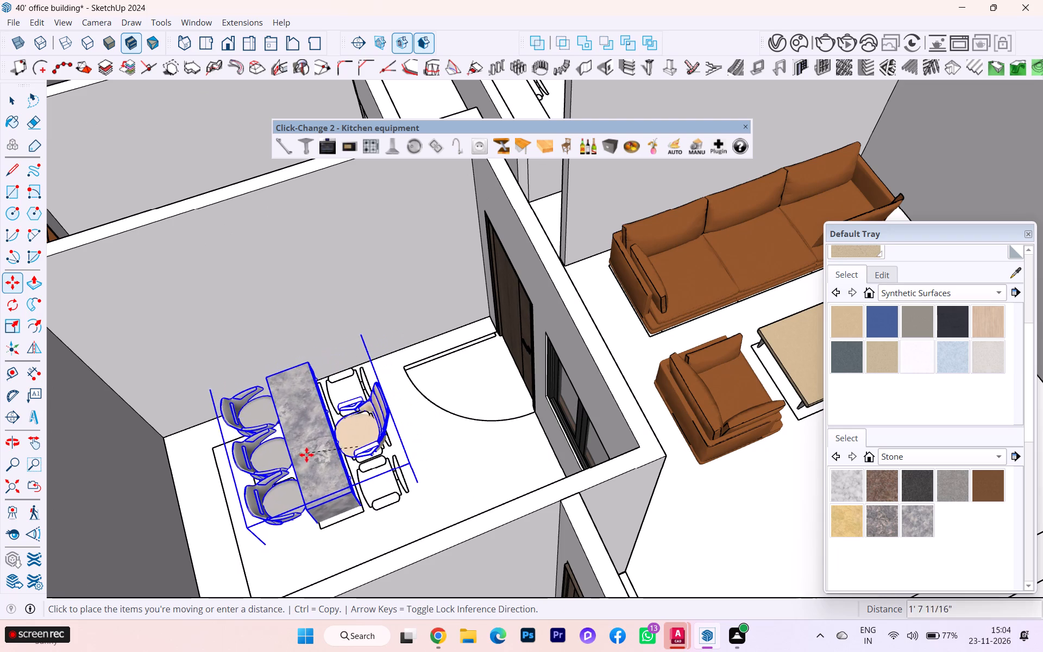
left_click(308, 457)
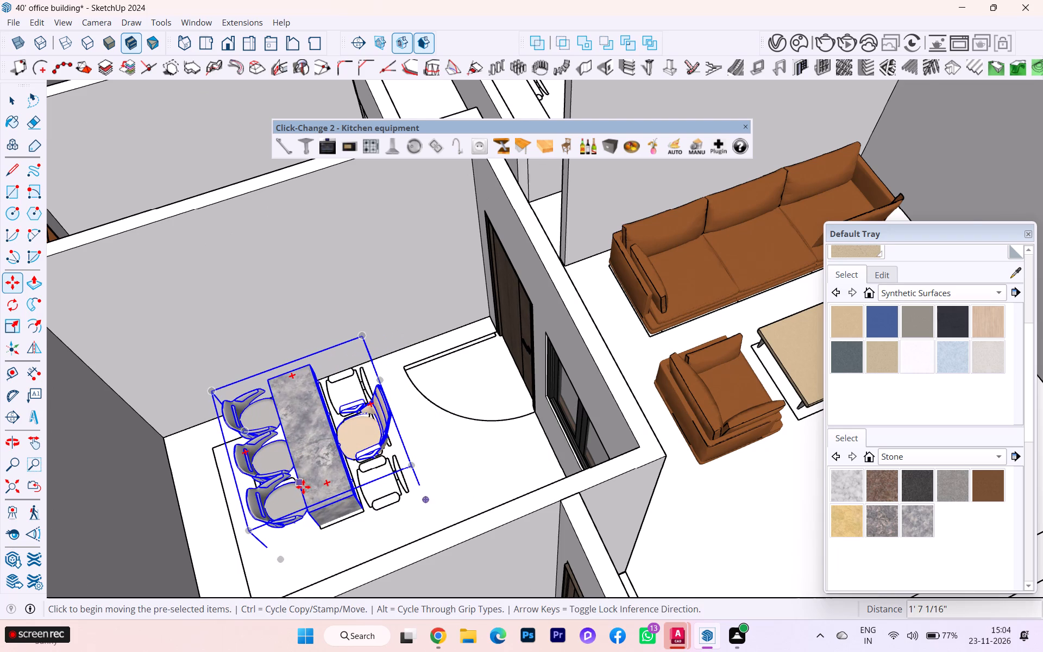
scroll(303, 487, "up", 10)
scroll(331, 567, "down", 3)
scroll(331, 567, "up", 6)
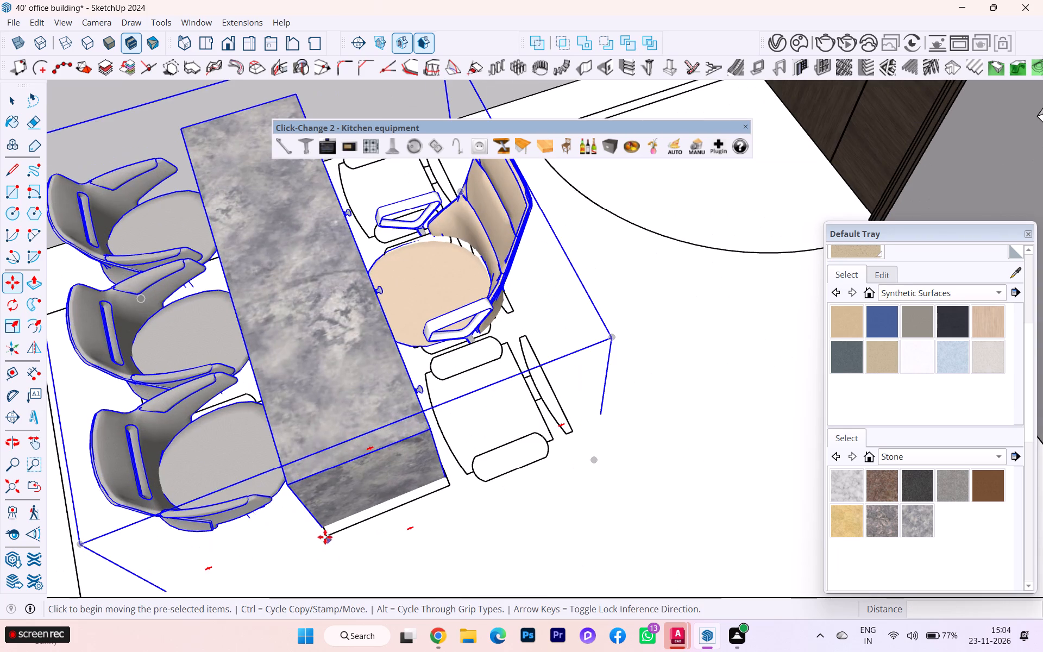
left_click(322, 530)
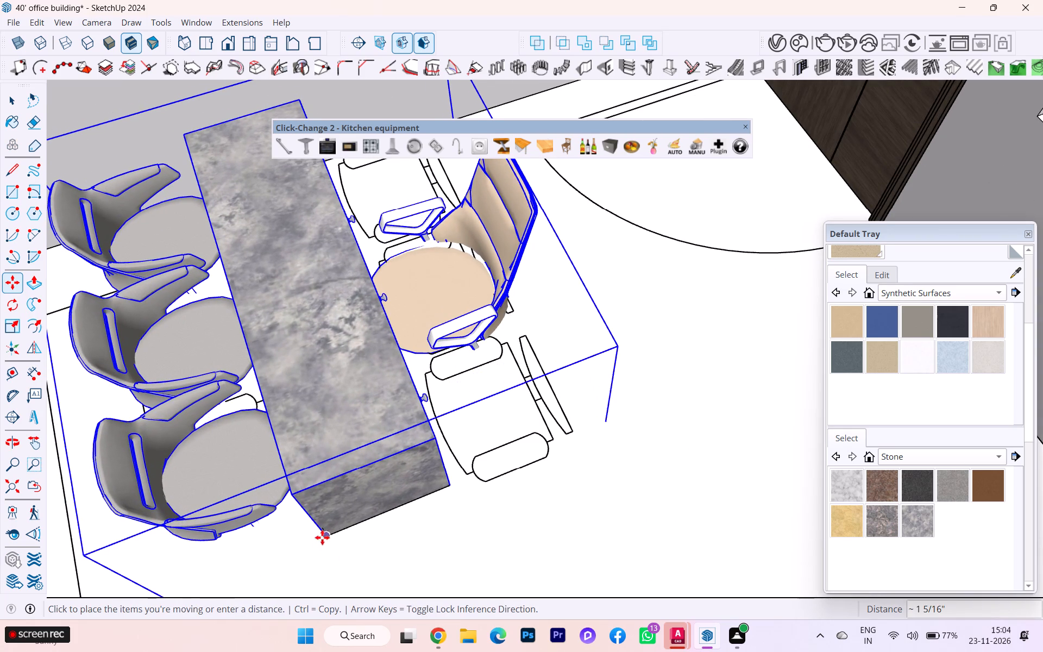
left_click(325, 541)
scroll(457, 423, "down", 3)
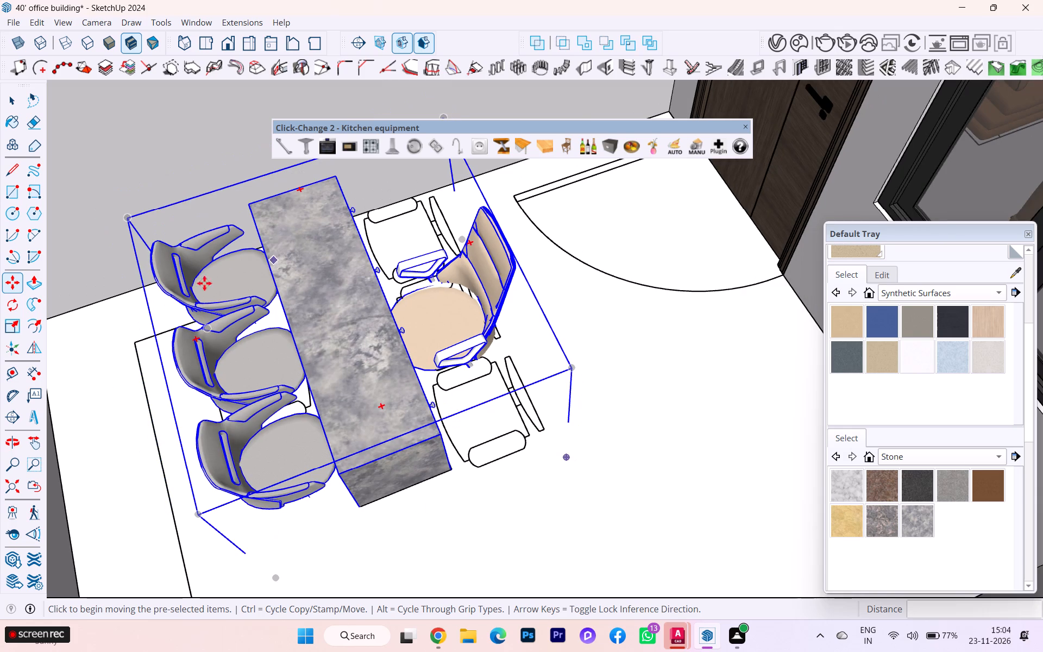
Flip the copied desk set across the desk's lengthwise plane, placing the three grey chairs on the door side, and deselect it.
left_click(36, 349)
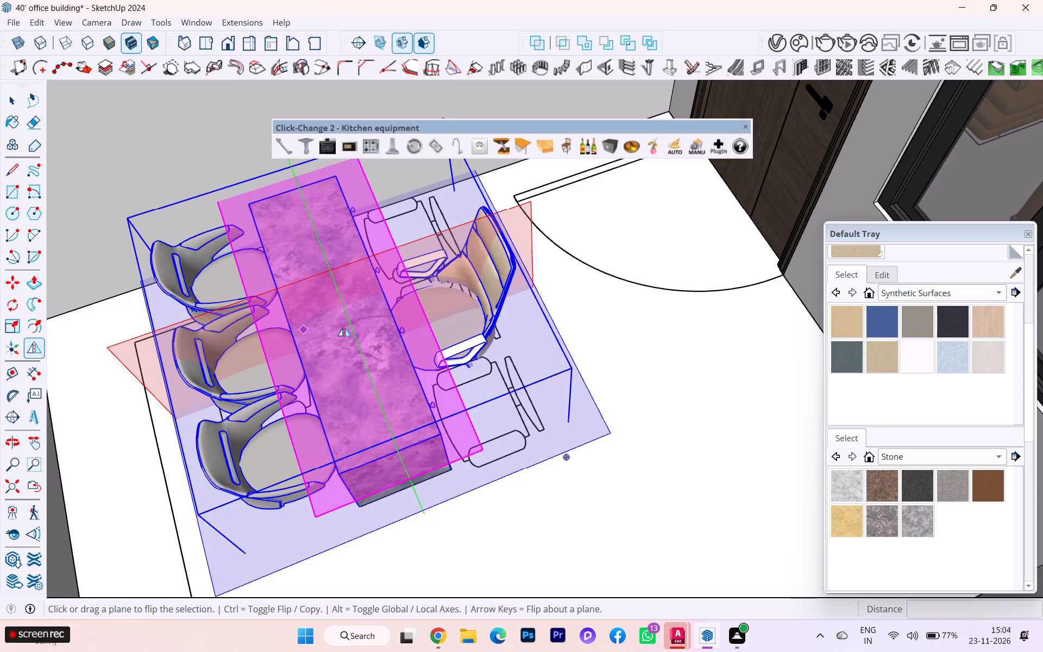
left_click(336, 296)
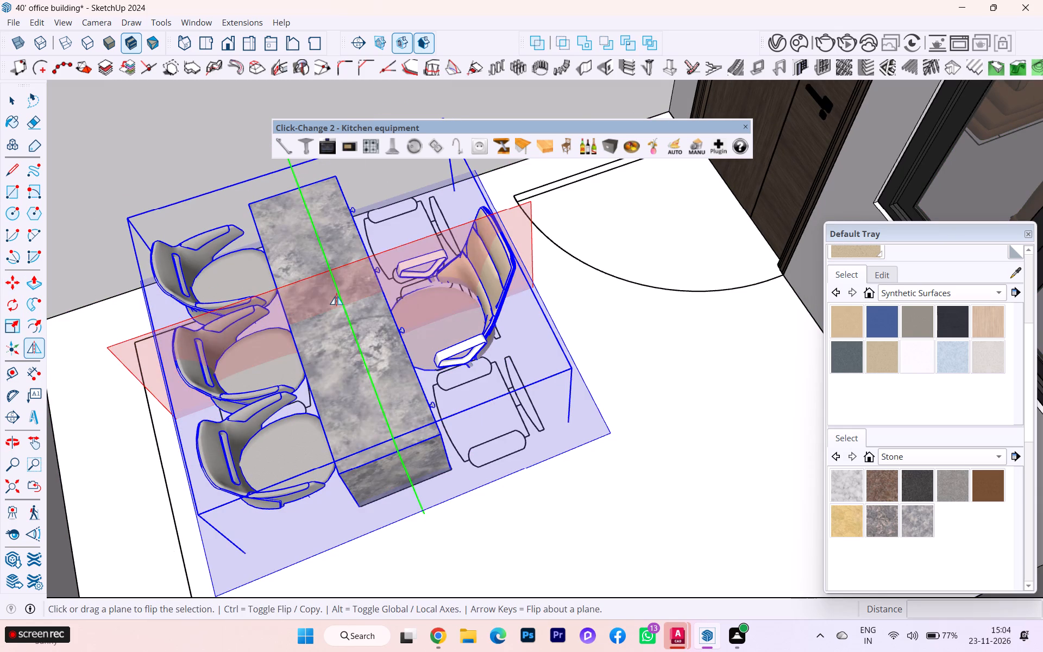
scroll(420, 299, "down", 2)
scroll(421, 300, "up", 2)
scroll(422, 300, "down", 1)
scroll(369, 318, "down", 1)
scroll(368, 319, "up", 1)
scroll(366, 319, "down", 1)
scroll(363, 321, "up", 1)
scroll(363, 321, "down", 1)
scroll(422, 313, "down", 3)
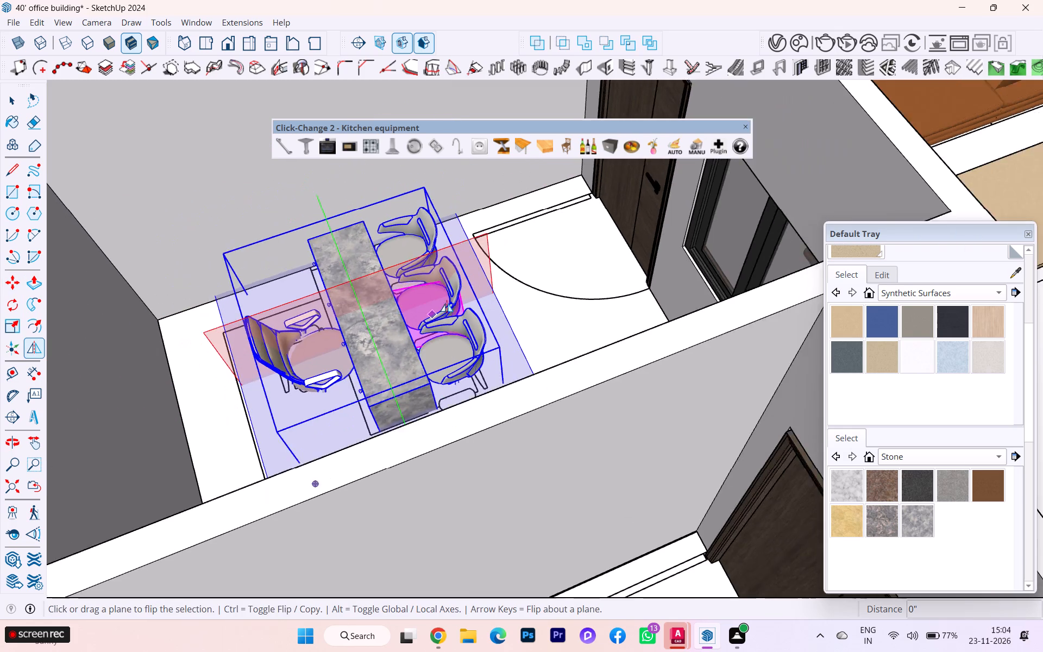
scroll(447, 303, "down", 13)
scroll(416, 310, "up", 1)
scroll(416, 310, "down", 1)
scroll(416, 310, "up", 1)
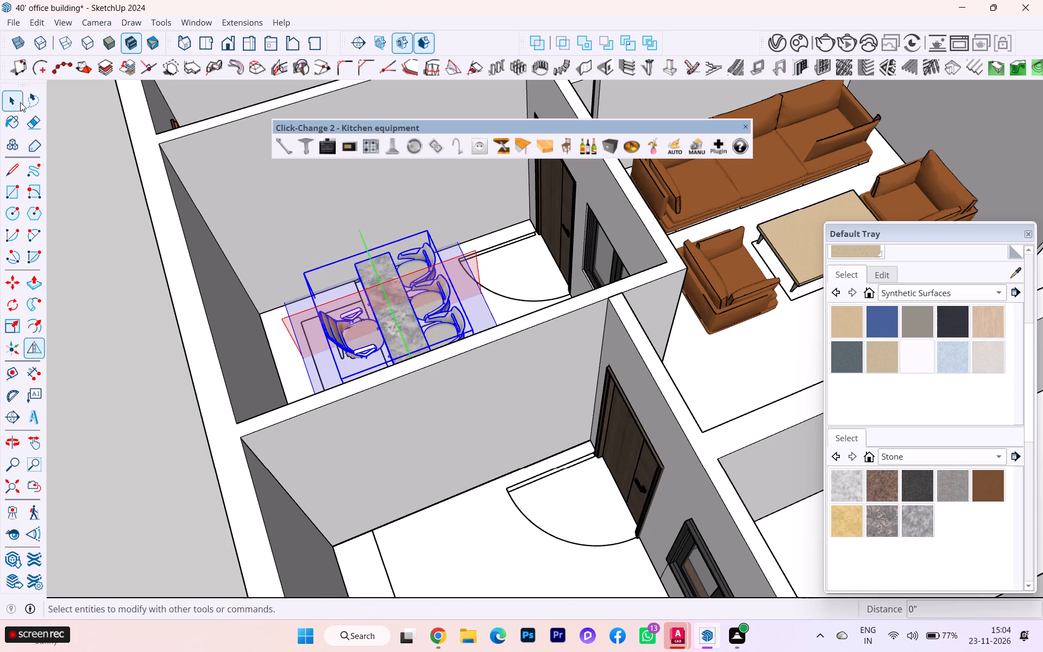
left_click(20, 102)
left_click(87, 196)
Examine the flipped desk set in its room and the remaining offices still showing only outlined furniture.
scroll(184, 250, "down", 3)
middle_click_drag(230, 258, 409, 319)
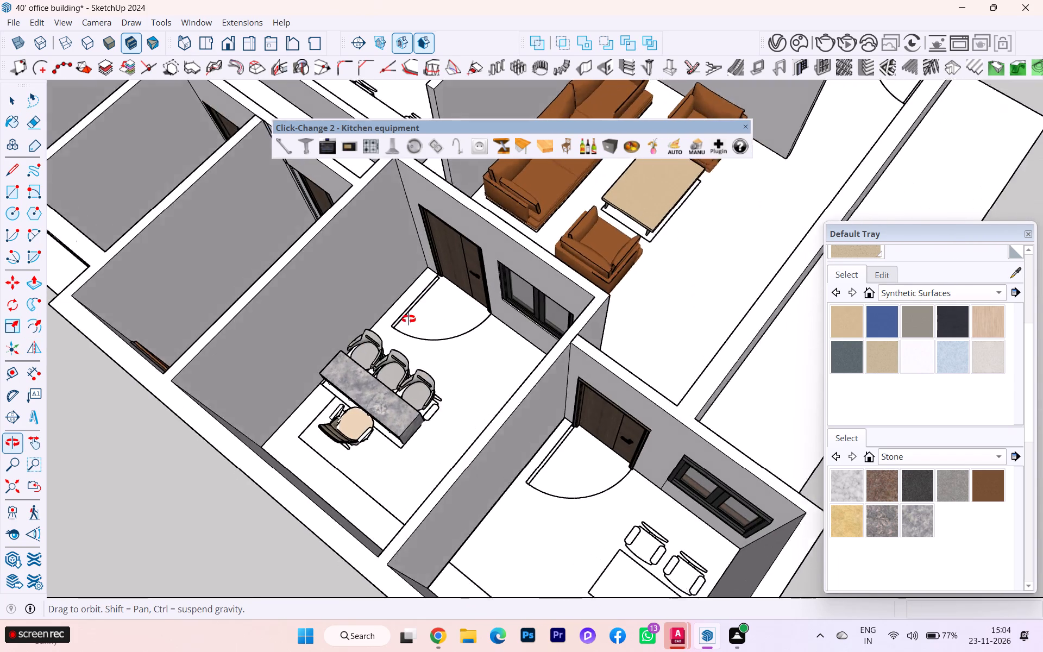
middle_click_drag(409, 319, 411, 320)
scroll(337, 305, "down", 1)
scroll(337, 305, "up", 1)
scroll(337, 305, "down", 3)
scroll(458, 259, "down", 1)
scroll(581, 247, "down", 1)
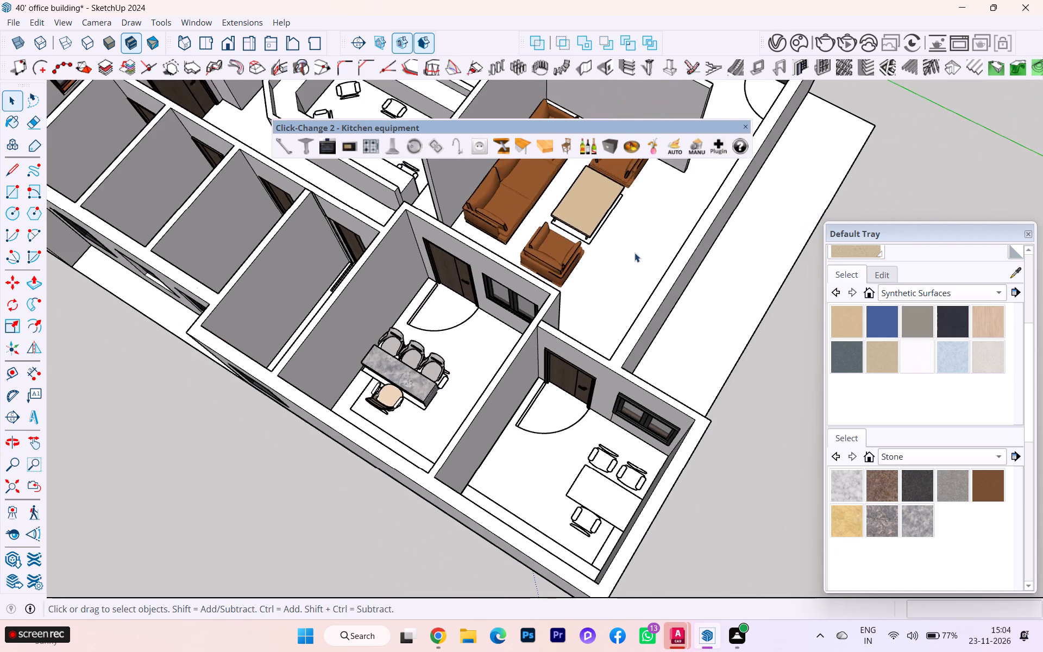
scroll(638, 248, "down", 4)
scroll(638, 248, "up", 2)
scroll(638, 248, "down", 2)
scroll(638, 248, "up", 2)
scroll(637, 248, "down", 1)
scroll(464, 275, "down", 2)
middle_click_drag(483, 264, 750, 263)
scroll(432, 254, "up", 3)
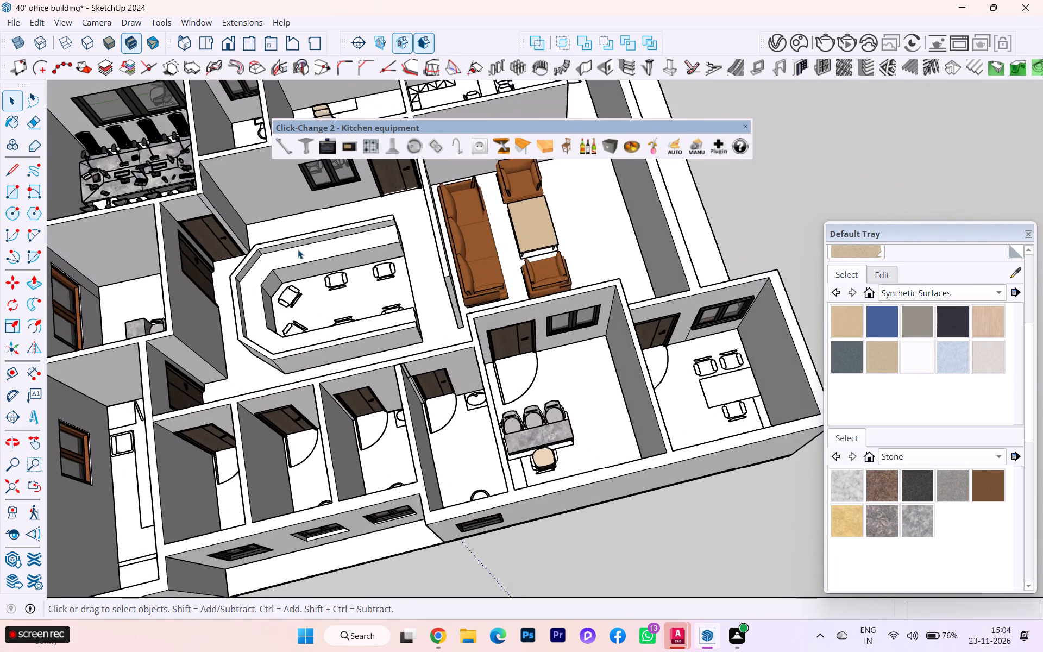
scroll(286, 252, "down", 4)
scroll(305, 240, "up", 3)
scroll(326, 236, "down", 1)
scroll(545, 211, "down", 3)
scroll(588, 205, "up", 2)
scroll(588, 205, "down", 4)
scroll(454, 225, "down", 1)
scroll(452, 219, "up", 2)
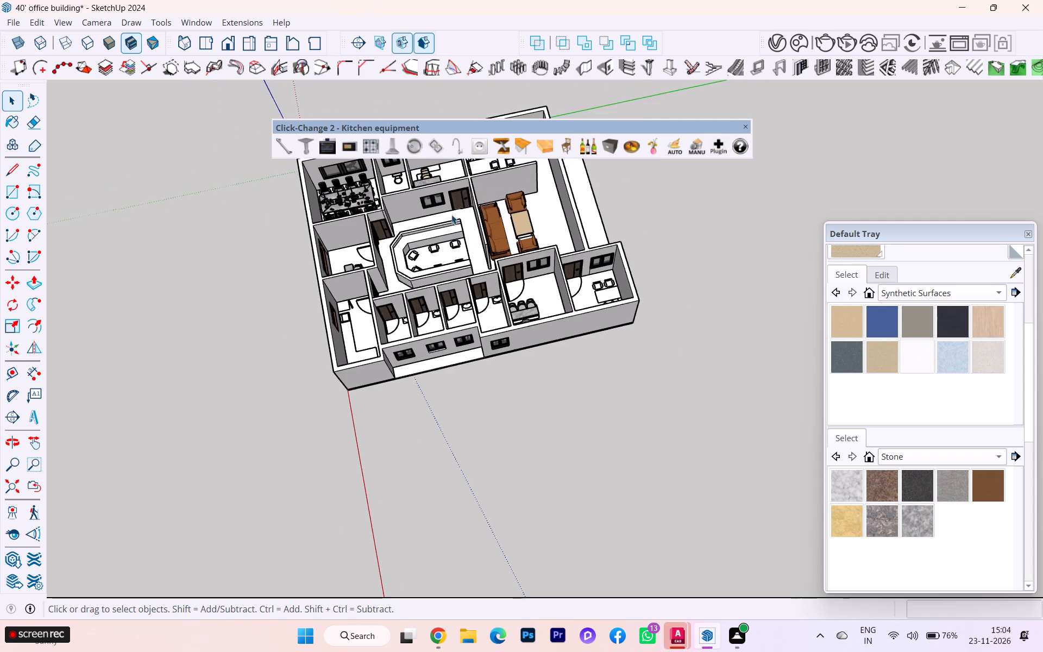
scroll(451, 215, "up", 7)
scroll(404, 200, "down", 3)
scroll(377, 215, "up", 7)
scroll(368, 220, "down", 2)
scroll(347, 229, "up", 1)
scroll(266, 266, "down", 5)
scroll(360, 171, "up", 4)
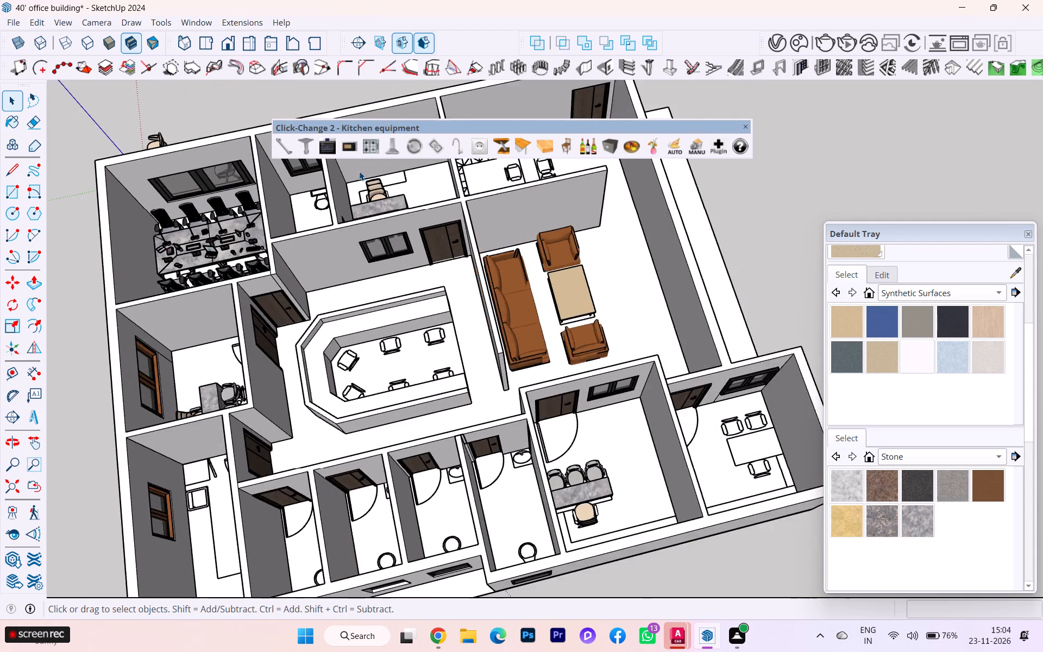
Examine the desk sets already placed and the offices around the lounge whose furniture is still only outlined.
scroll(359, 171, "up", 2)
scroll(354, 175, "down", 3)
scroll(354, 175, "up", 3)
scroll(277, 220, "up", 1)
scroll(243, 242, "down", 1)
scroll(192, 263, "up", 1)
scroll(191, 264, "down", 3)
scroll(187, 266, "up", 2)
scroll(186, 267, "down", 1)
scroll(417, 220, "down", 2)
middle_click_drag(376, 254, 353, 270)
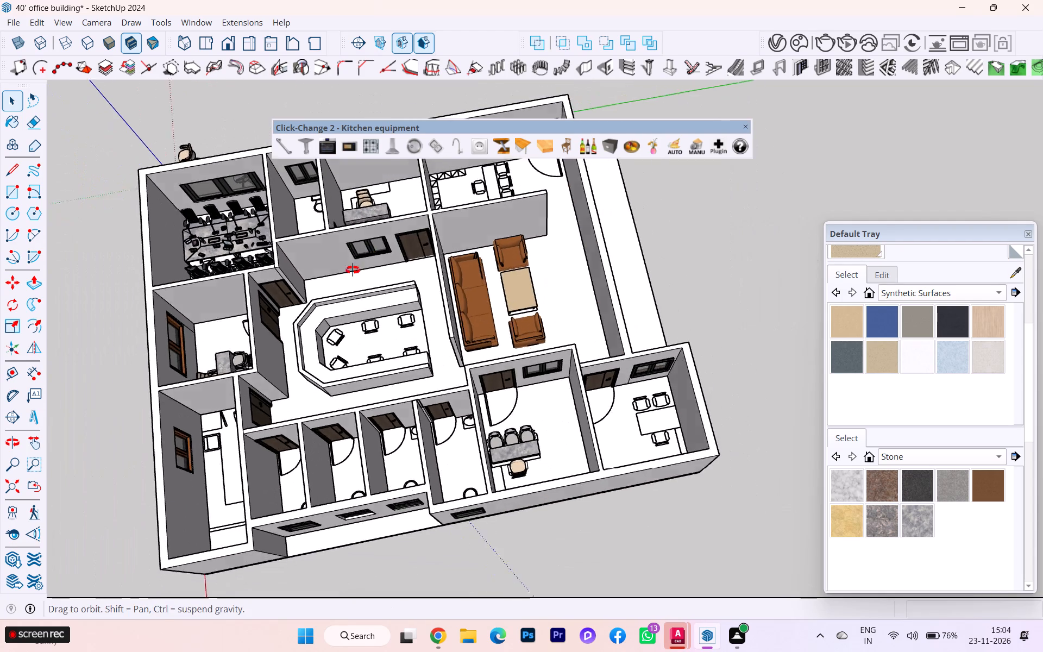
middle_click_drag(353, 270, 250, 289)
scroll(248, 280, "down", 3)
scroll(250, 278, "up", 1)
scroll(253, 275, "down", 1)
scroll(431, 252, "up", 5)
middle_click_drag(414, 261, 414, 261)
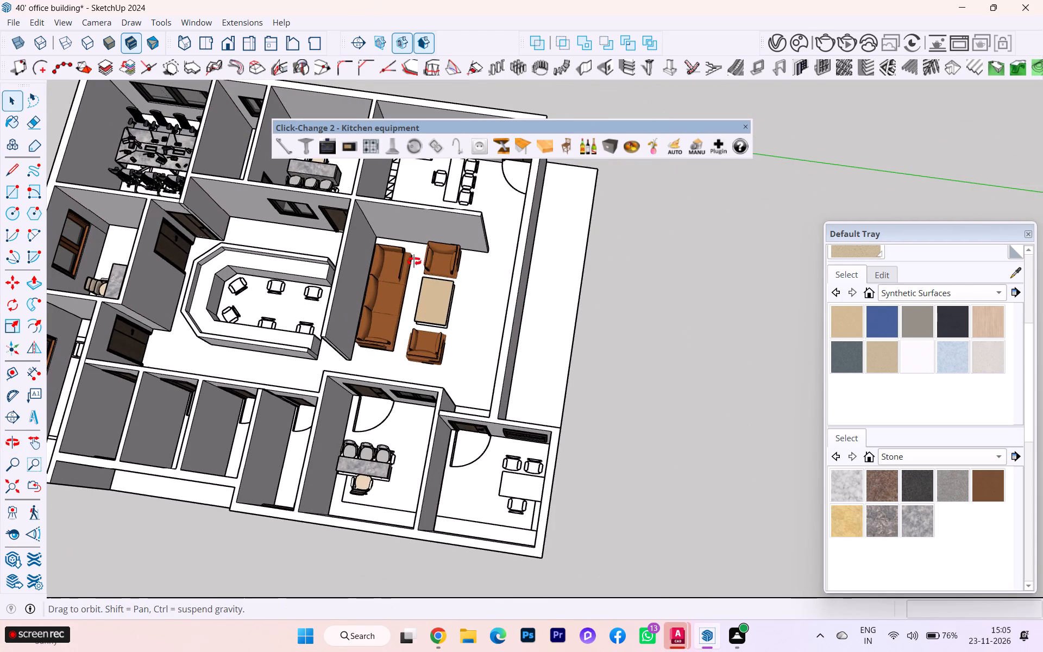
middle_click_drag(414, 261, 358, 201)
scroll(298, 362, "up", 5)
middle_click_drag(318, 440, 177, 438)
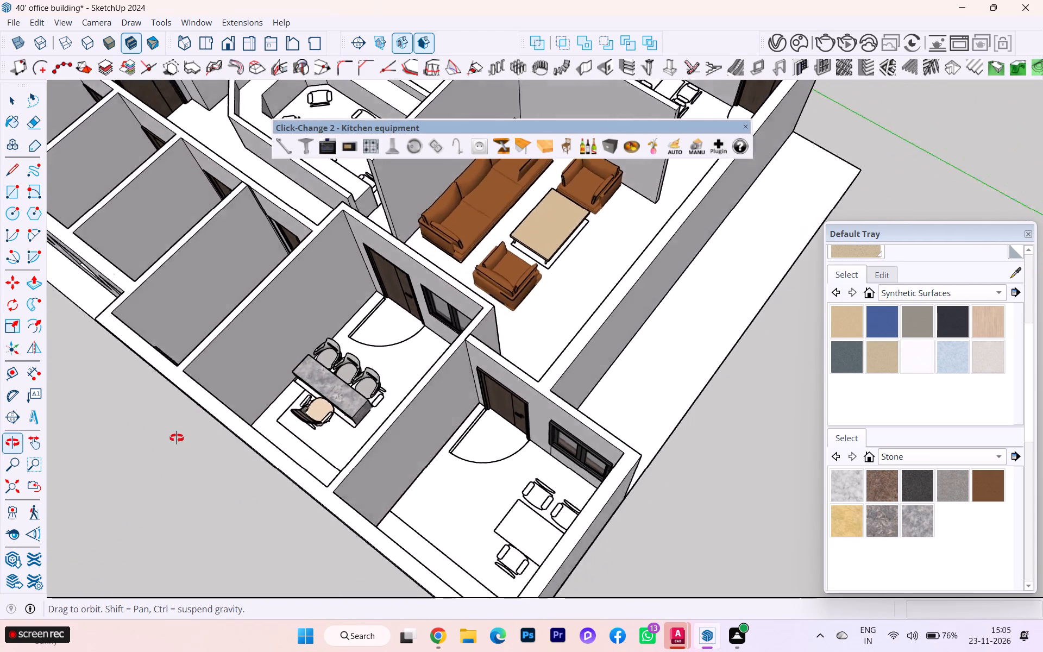
middle_click_drag(177, 438, 162, 431)
scroll(365, 341, "up", 2)
scroll(337, 274, "down", 1)
scroll(337, 274, "up", 1)
scroll(337, 274, "down", 2)
scroll(337, 274, "up", 3)
scroll(337, 274, "down", 2)
middle_click_drag(428, 359, 715, 396)
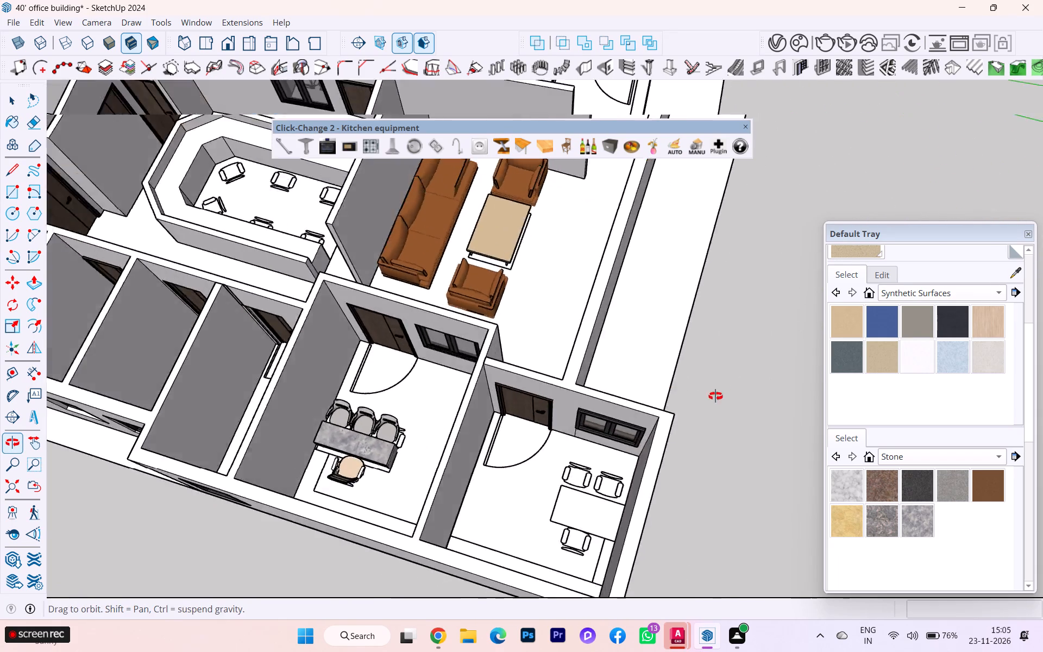
middle_click_drag(715, 396, 730, 385)
scroll(426, 269, "down", 2)
scroll(425, 271, "up", 4)
scroll(424, 271, "down", 3)
scroll(583, 312, "down", 1)
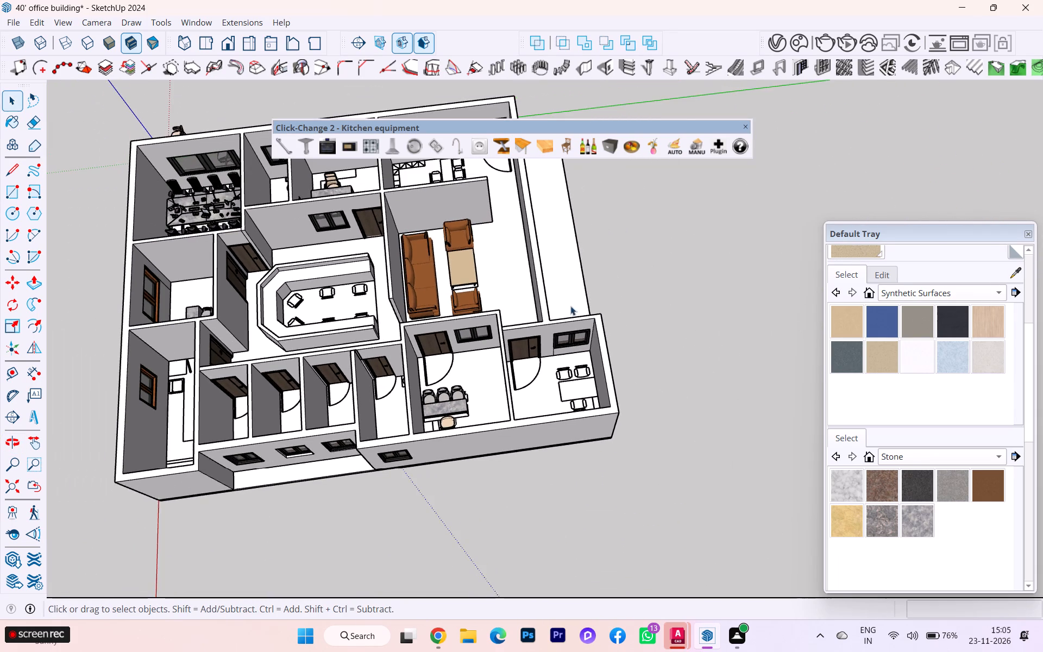
scroll(563, 309, "down", 2)
middle_click_drag(485, 326, 502, 327)
scroll(315, 258, "up", 3)
scroll(314, 257, "down", 1)
scroll(314, 257, "up", 2)
scroll(356, 211, "up", 3)
scroll(357, 209, "down", 1)
scroll(357, 209, "up", 4)
scroll(385, 187, "down", 1)
scroll(385, 189, "up", 2)
scroll(273, 226, "down", 4)
middle_click_drag(413, 237, 314, 258)
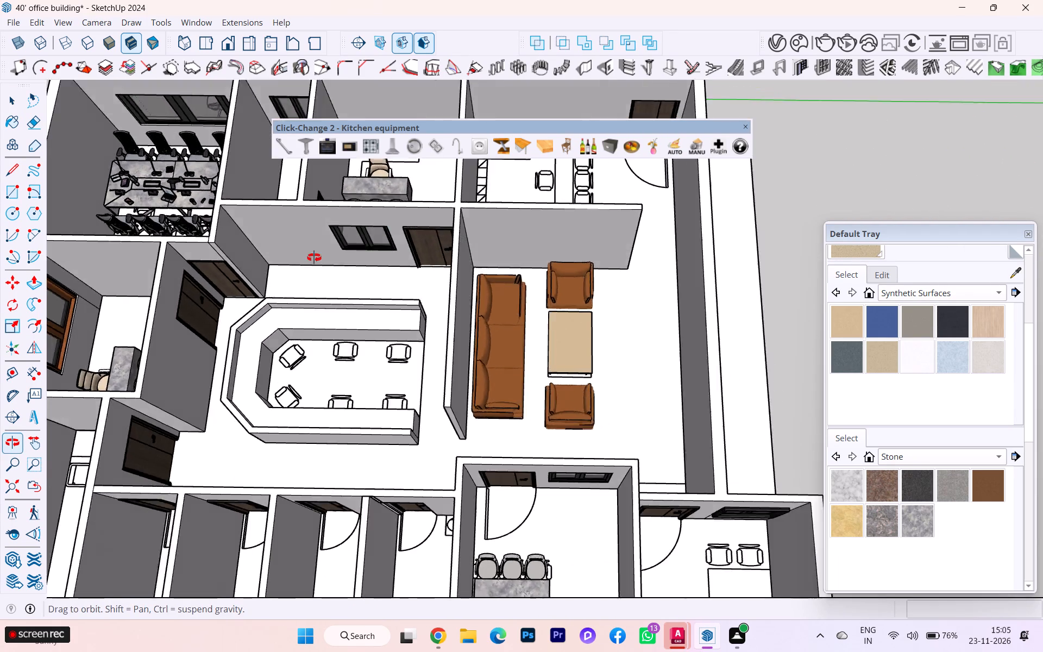
middle_click_drag(314, 258, 193, 261)
scroll(362, 237, "down", 4)
middle_click_drag(517, 235, 253, 248)
scroll(254, 246, "up", 1)
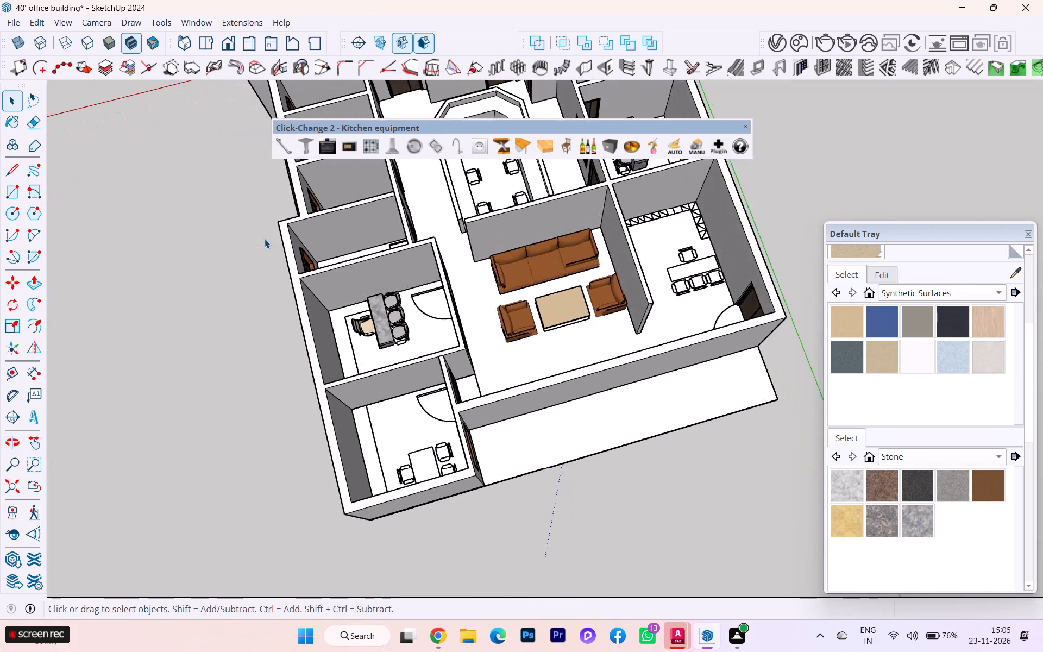
scroll(263, 240, "down", 4)
scroll(597, 211, "up", 5)
scroll(548, 193, "down", 1)
scroll(540, 193, "up", 2)
scroll(523, 187, "down", 1)
scroll(516, 183, "up", 2)
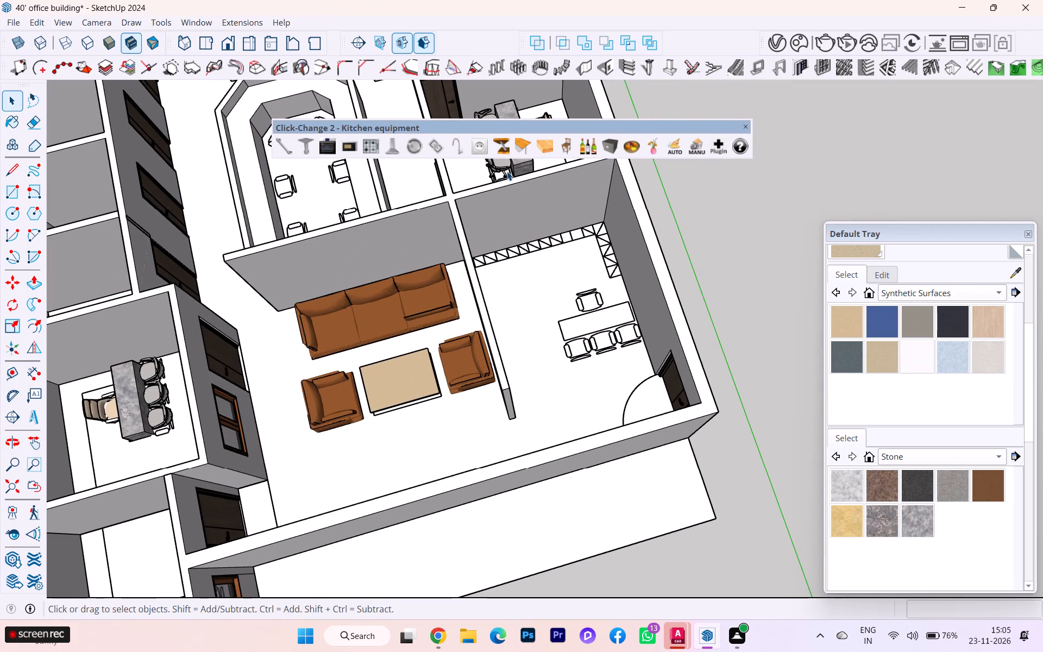
Copy the neighbouring office's desk set about 13' 10" along the green axis into the office beside the sofa lounge.
left_click(507, 170)
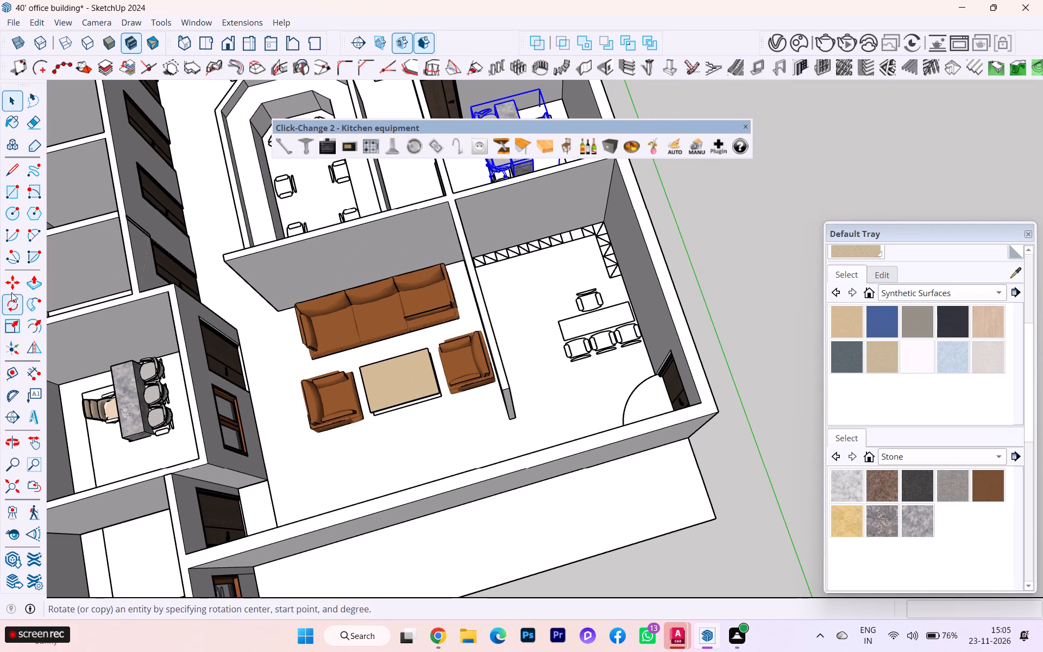
left_click(10, 286)
left_click(498, 178)
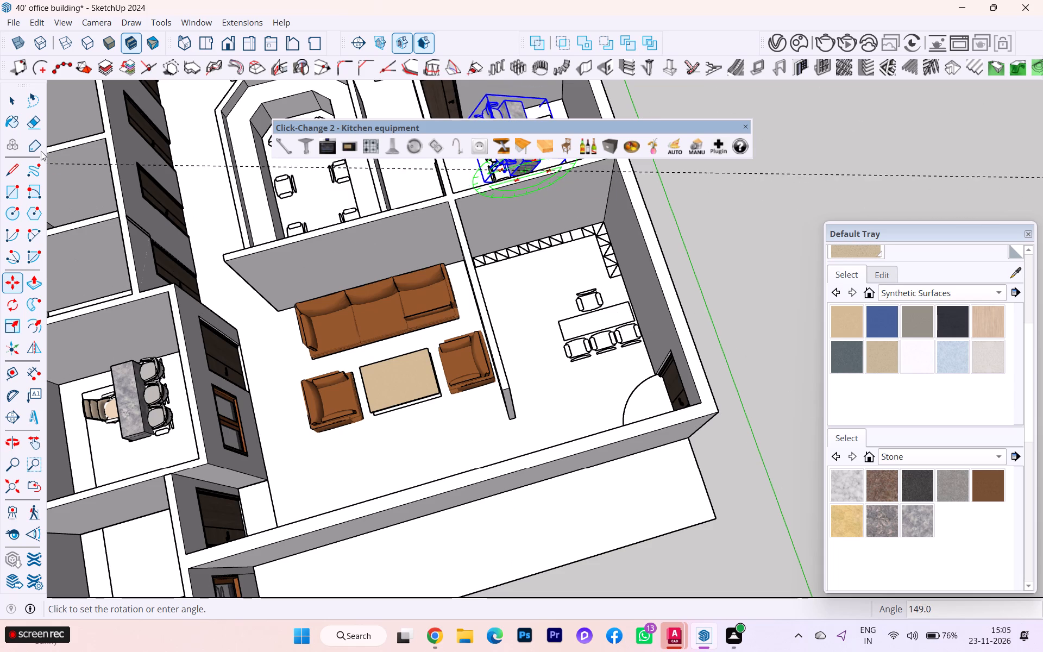
left_click(16, 103)
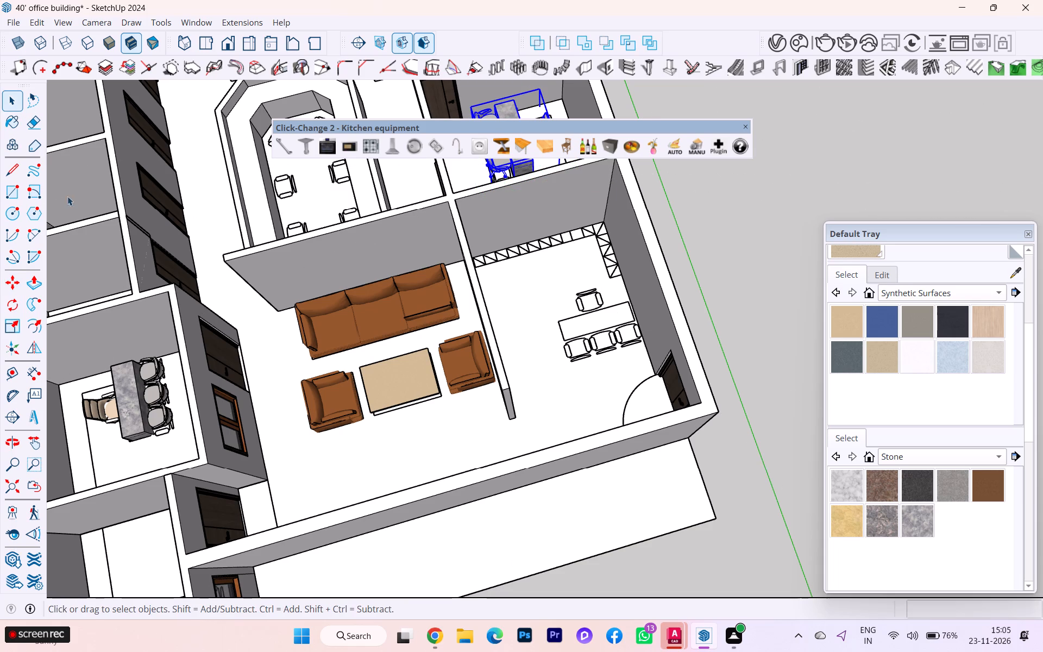
left_click(11, 278)
left_click(497, 175)
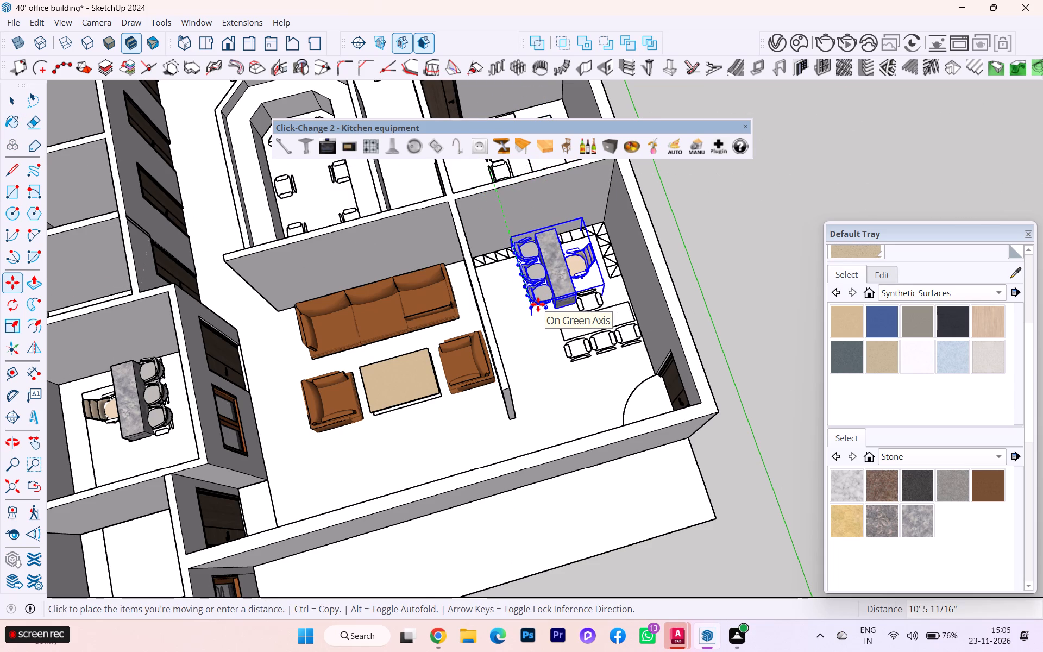
scroll(538, 304, "up", 2)
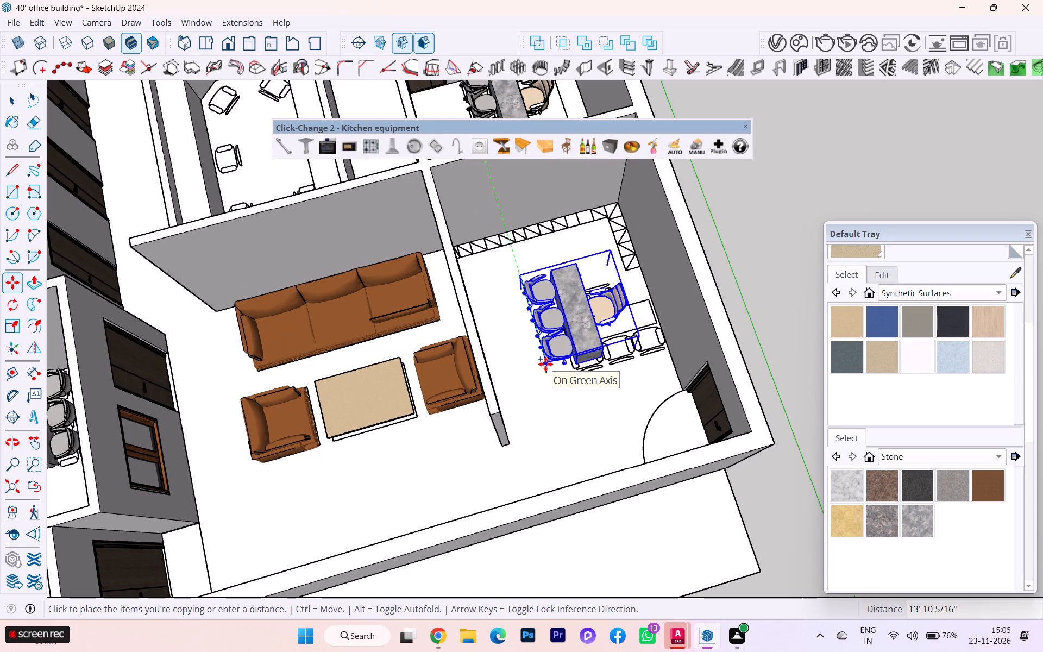
left_click(545, 364)
Move the copied desk set about 5" further along the room toward the outlined chairs.
scroll(586, 333, "up", 4)
scroll(593, 326, "down", 1)
middle_click_drag(595, 325, 546, 329)
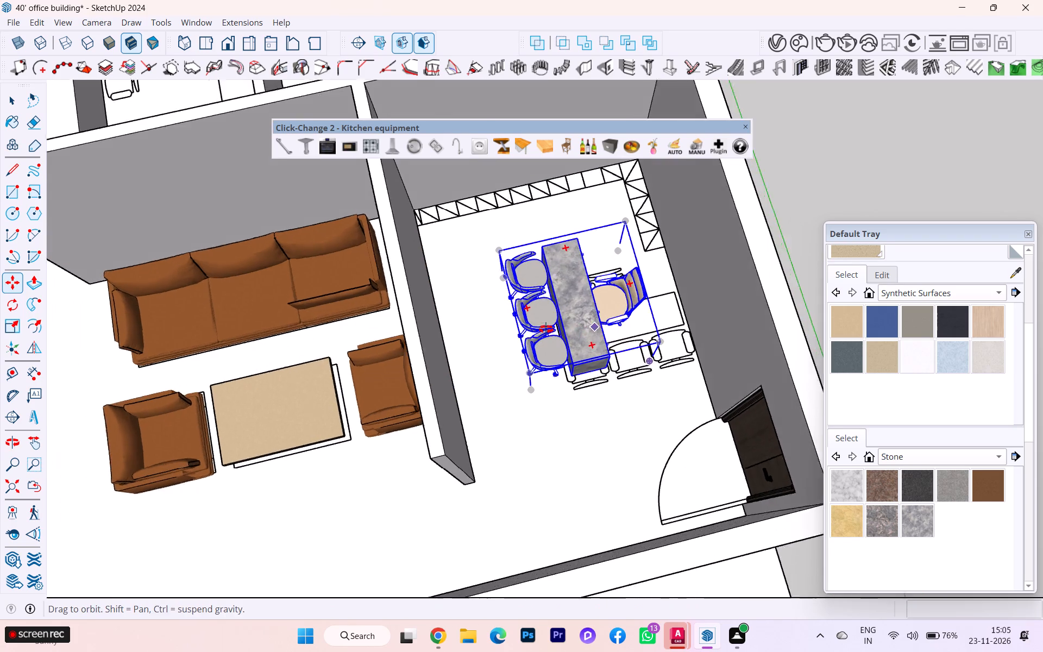
middle_click_drag(546, 329, 482, 328)
scroll(537, 330, "up", 3)
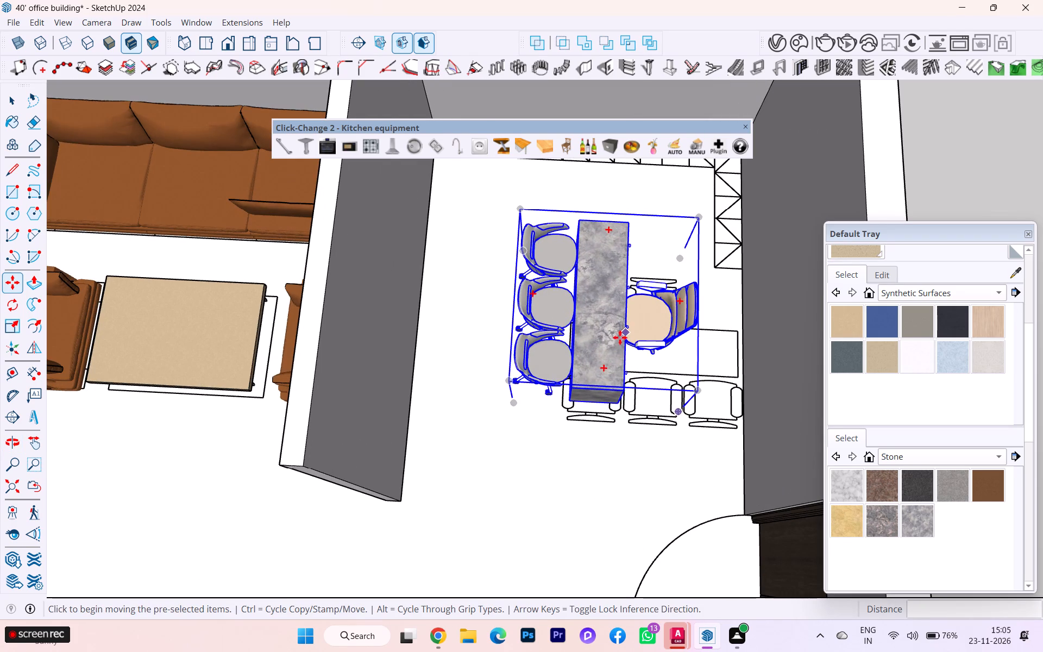
left_click(620, 338)
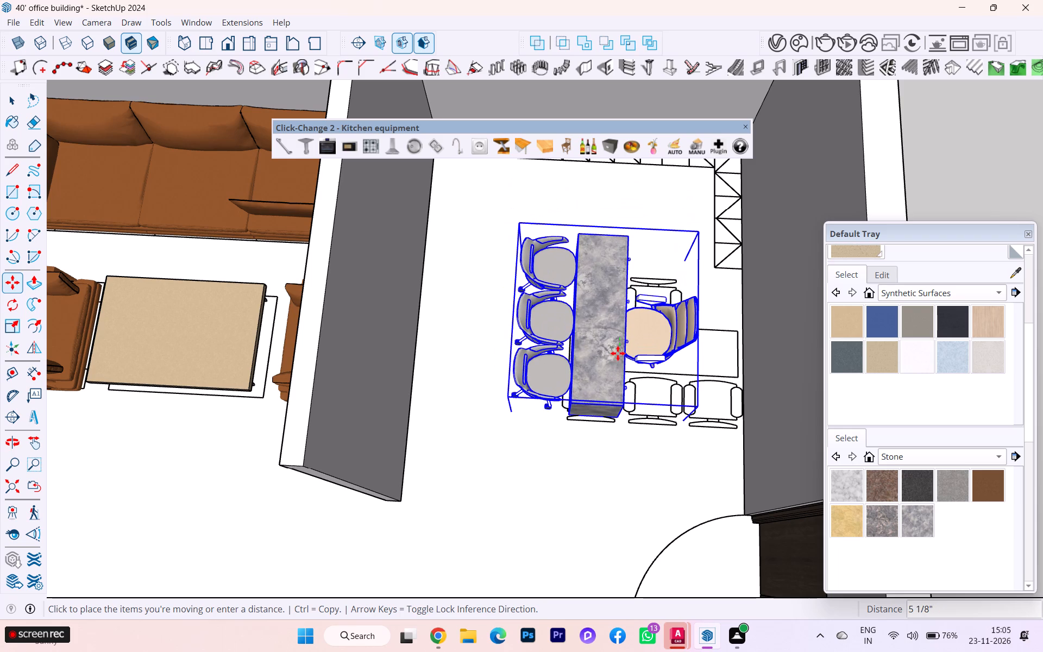
left_click(618, 353)
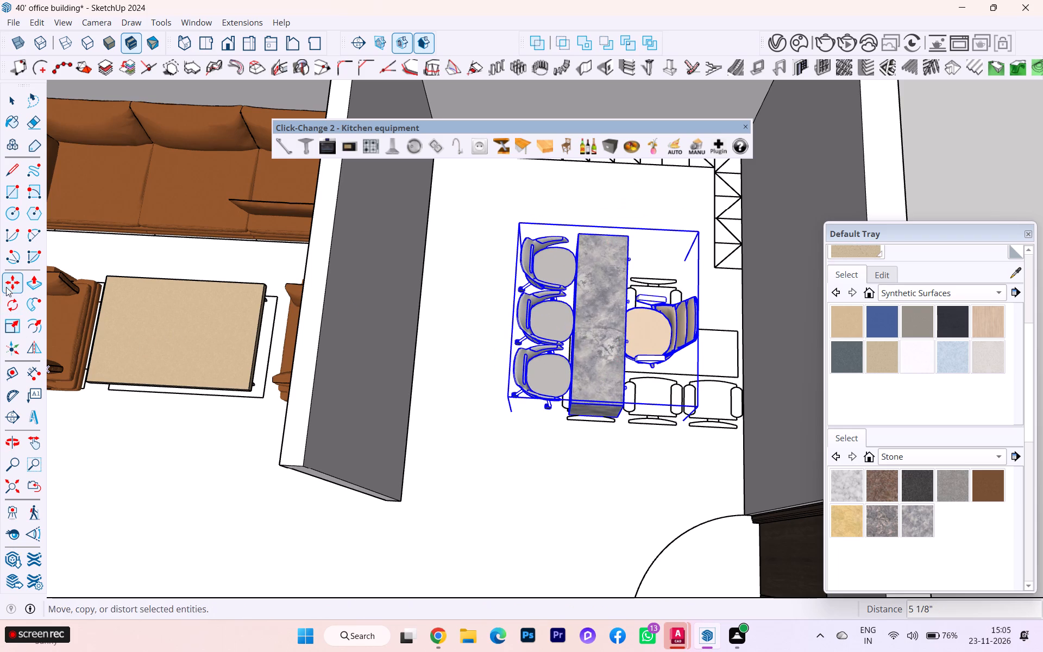
Rotate the copied desk set 90° about a point on its desktop, with the three grey chairs on the door side.
left_click(11, 303)
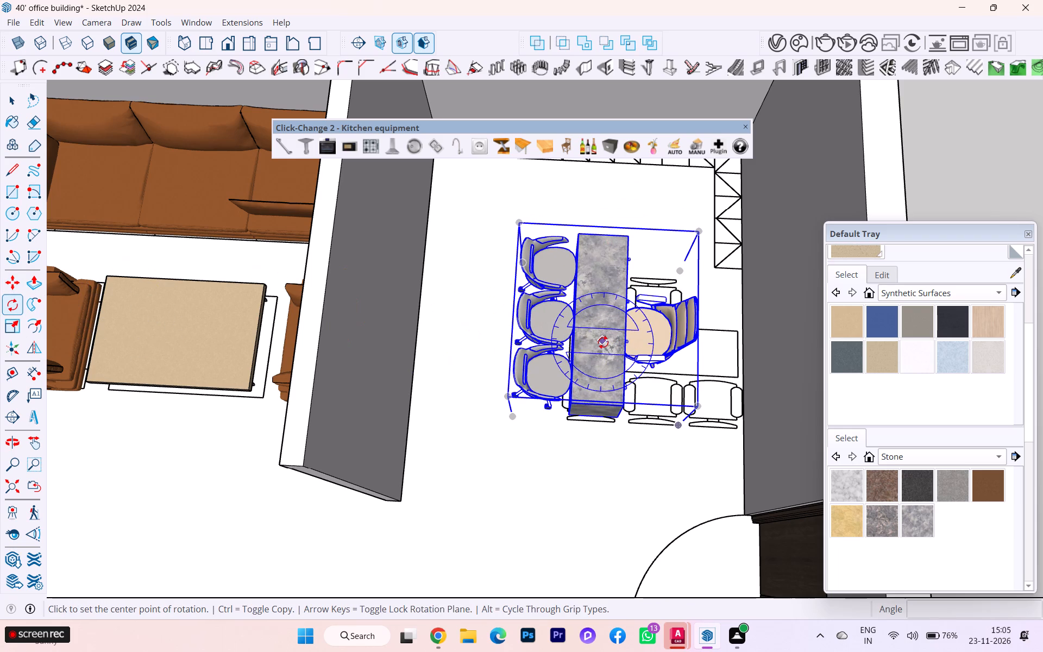
left_click(603, 342)
left_click(607, 300)
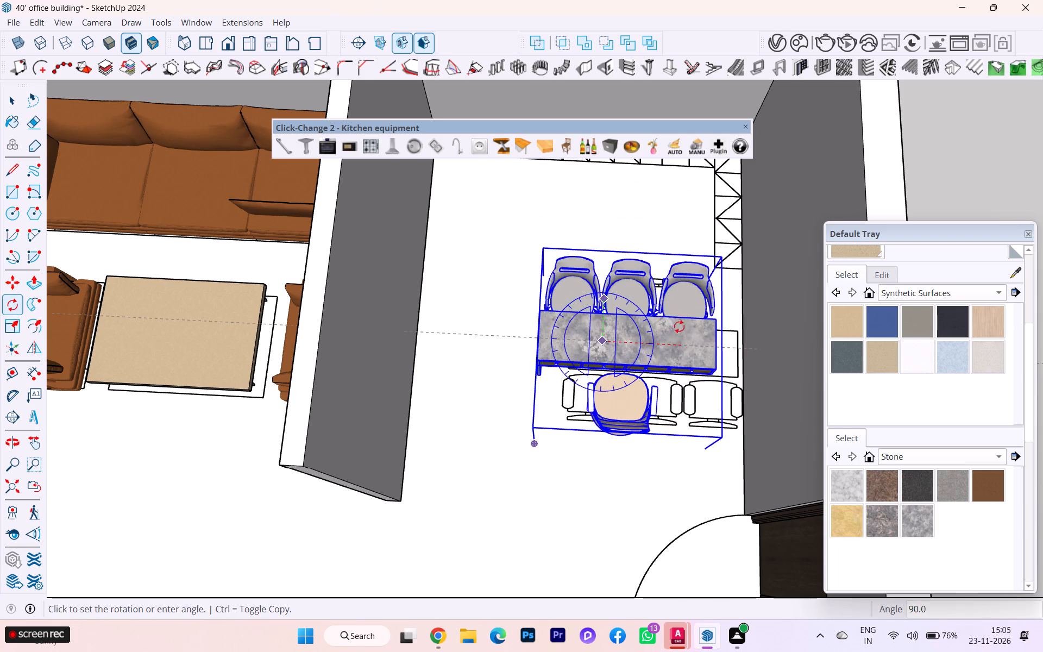
left_click(463, 329)
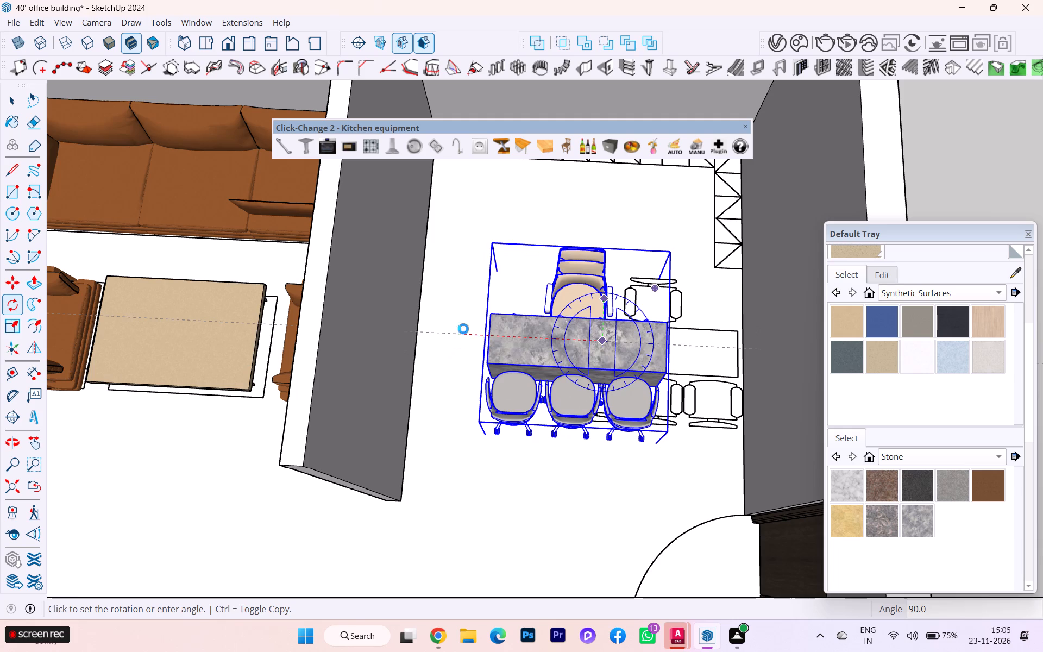
Move the rotated desk set about 1' 11" along the red axis toward the side wall and over the outlined desk.
middle_click_drag(488, 374, 799, 366)
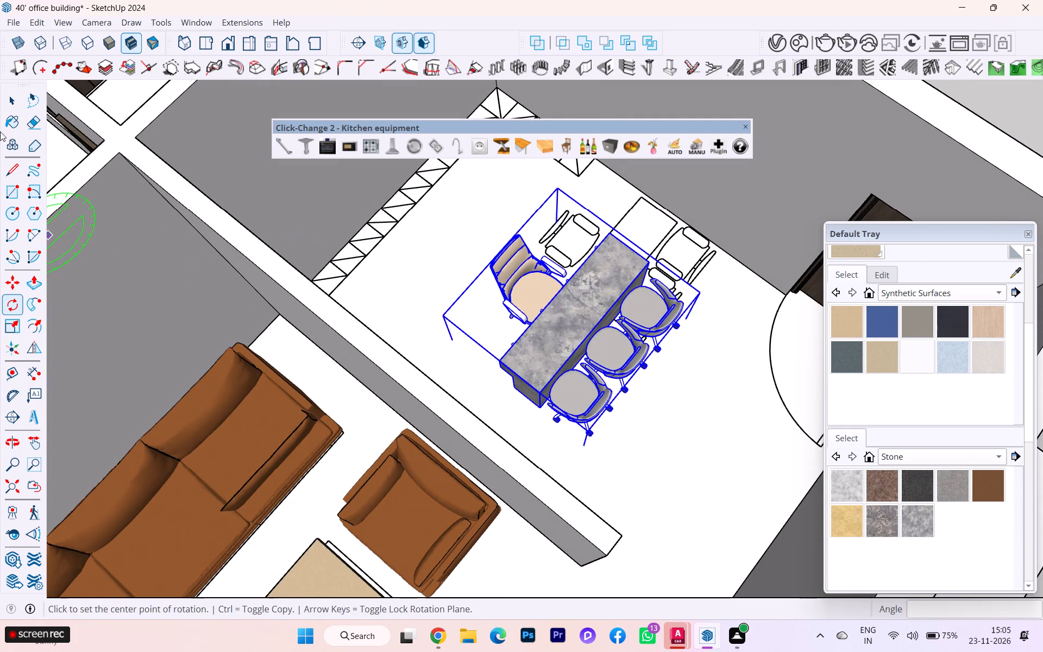
left_click(9, 103)
left_click(14, 292)
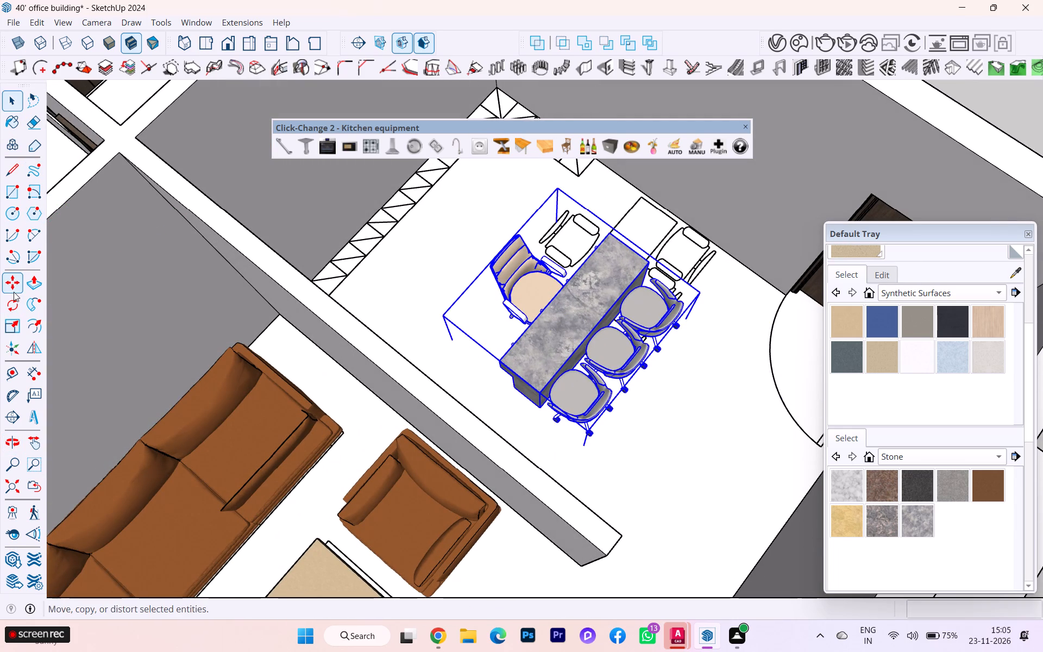
scroll(514, 295, "up", 3)
scroll(525, 353, "up", 1)
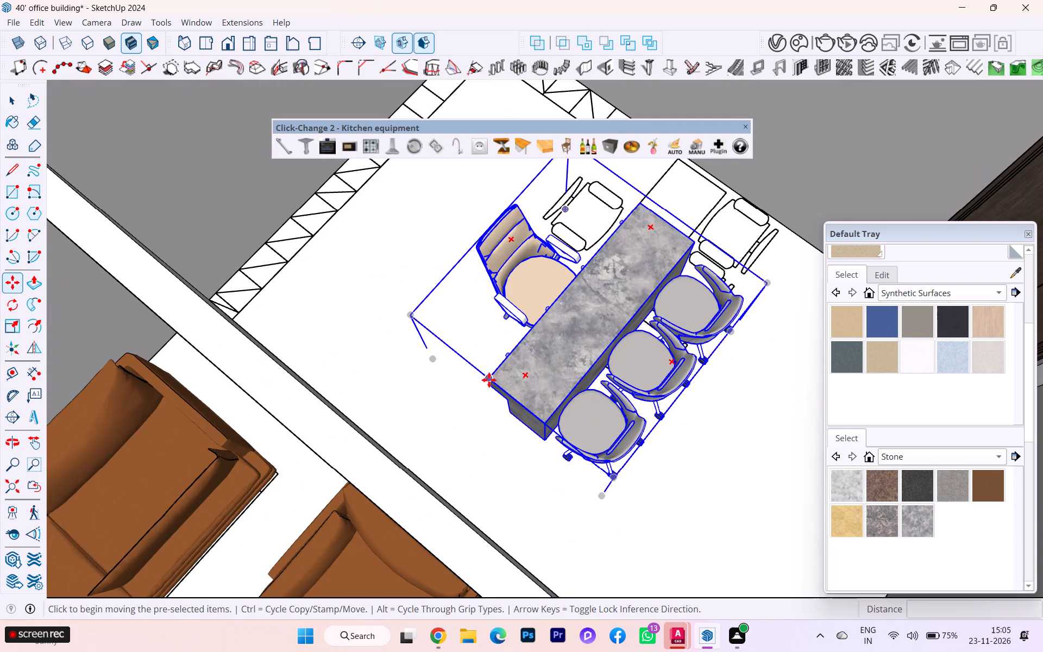
left_click(489, 380)
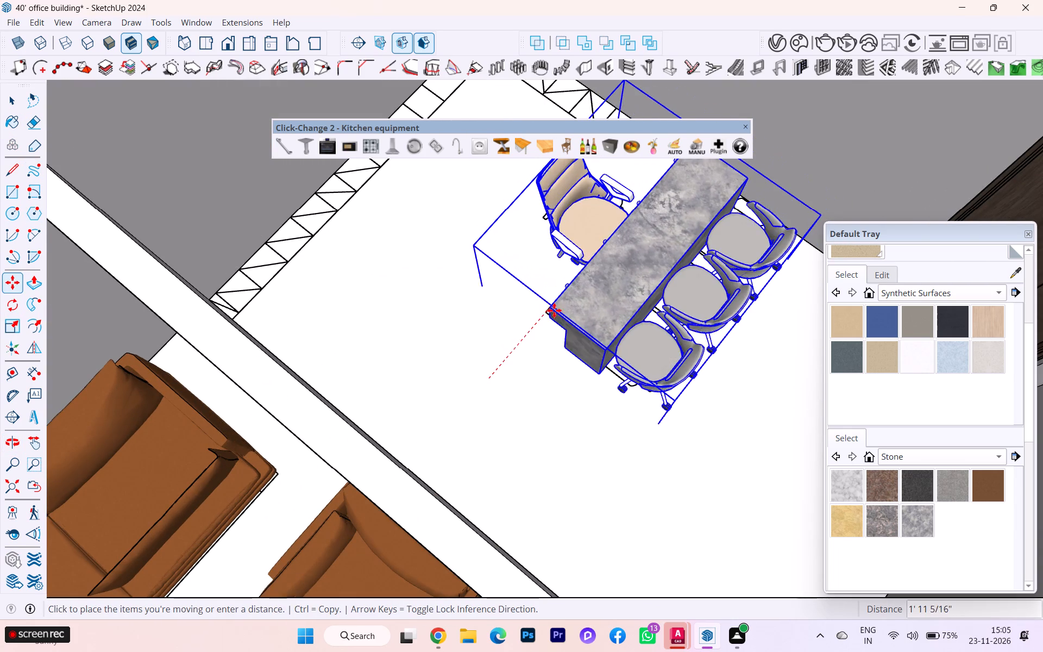
left_click(554, 315)
Shift the desk set about 9" by the desk's bottom corner, bringing it close to the corner of the desk outline.
scroll(502, 319, "down", 1)
middle_click_drag(502, 319, 784, 318)
scroll(557, 323, "up", 2)
scroll(464, 324, "up", 3)
scroll(467, 322, "down", 2)
middle_click_drag(474, 325, 665, 248)
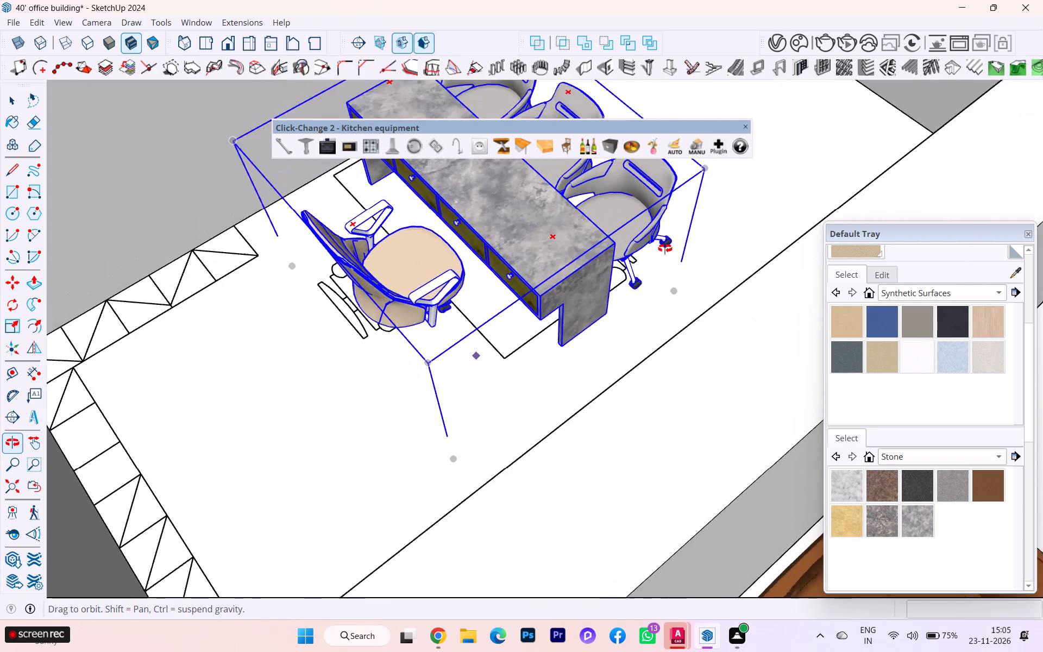
middle_click_drag(665, 248, 689, 250)
scroll(689, 250, "up", 5)
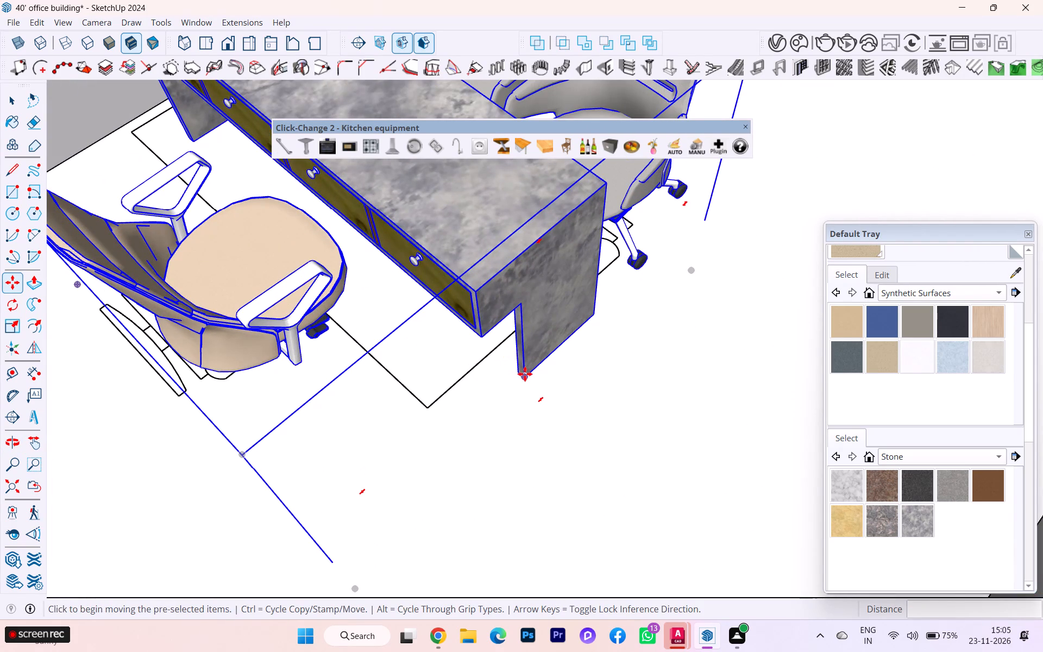
scroll(485, 362, "up", 1)
left_click(530, 375)
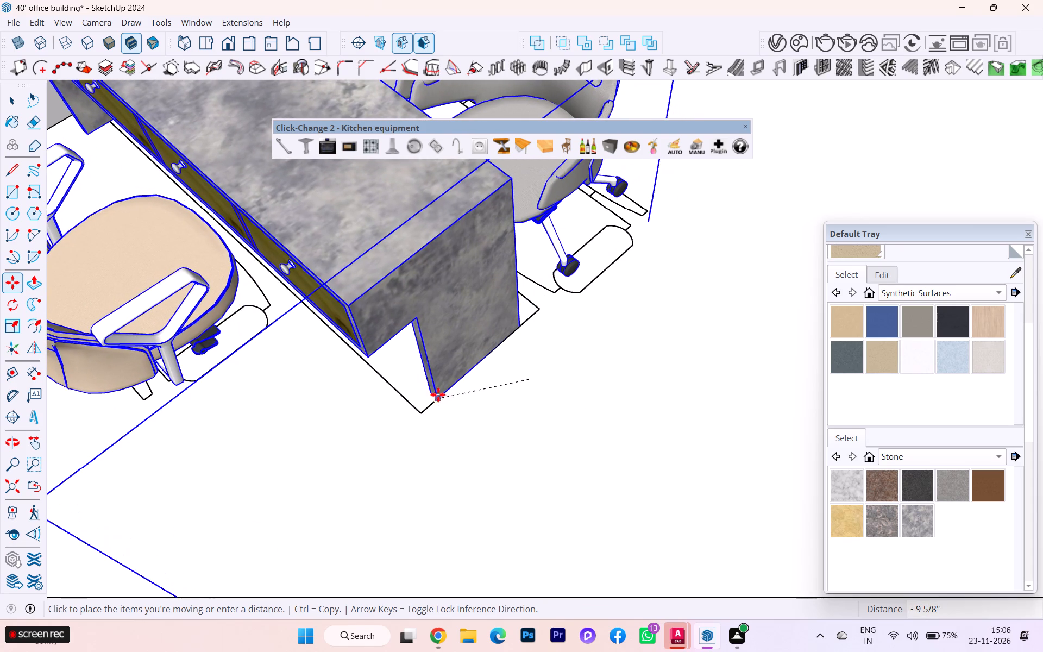
left_click(442, 391)
Shift the desk set about 3" along the red axis so the desk's end meets the side wall.
scroll(588, 308, "down", 3)
scroll(594, 311, "up", 1)
scroll(596, 311, "down", 2)
scroll(596, 313, "up", 1)
scroll(596, 314, "down", 1)
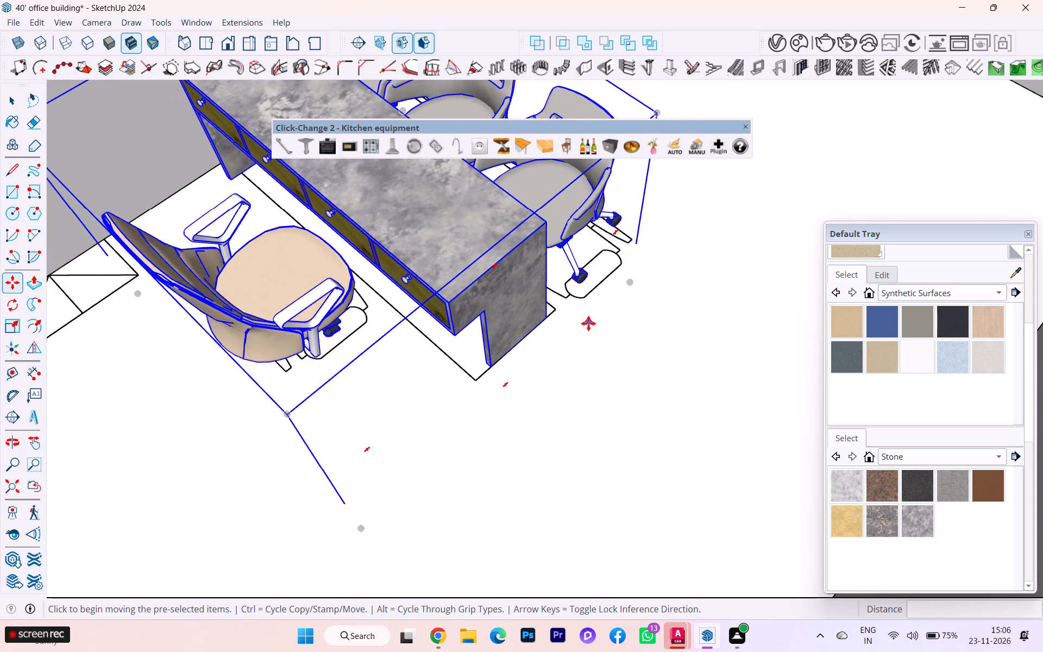
scroll(588, 323, "down", 3)
middle_click_drag(545, 330, 735, 348)
scroll(350, 322, "down", 1)
middle_click_drag(350, 322, 376, 309)
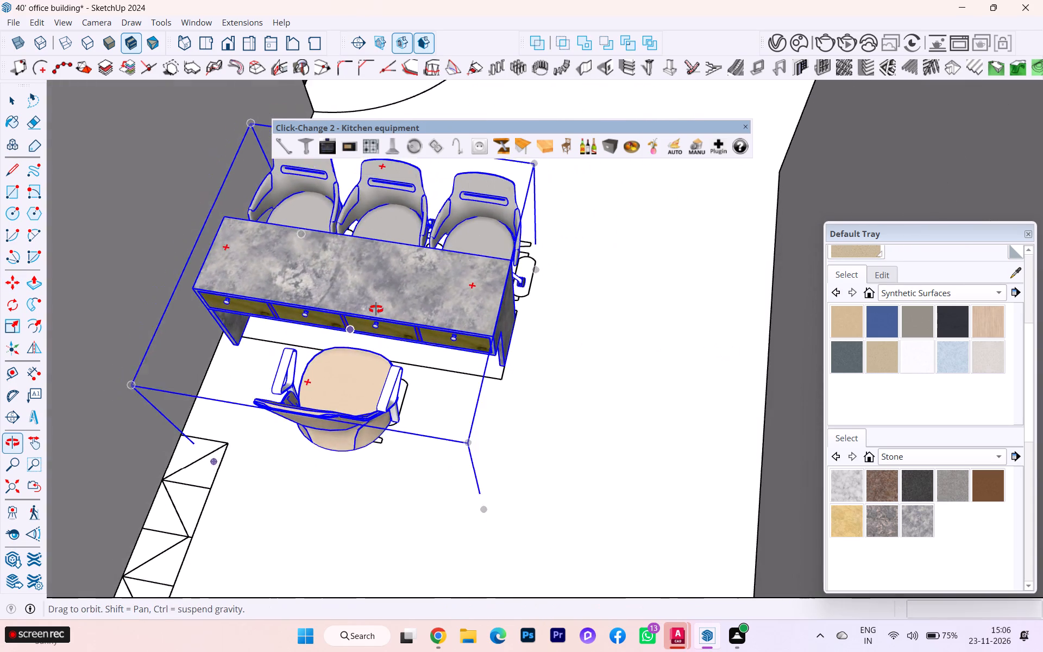
middle_click_drag(376, 309, 485, 285)
scroll(602, 264, "down", 1)
scroll(603, 265, "up", 2)
scroll(604, 266, "down", 3)
scroll(281, 336, "up", 3)
middle_click_drag(220, 395, 285, 385)
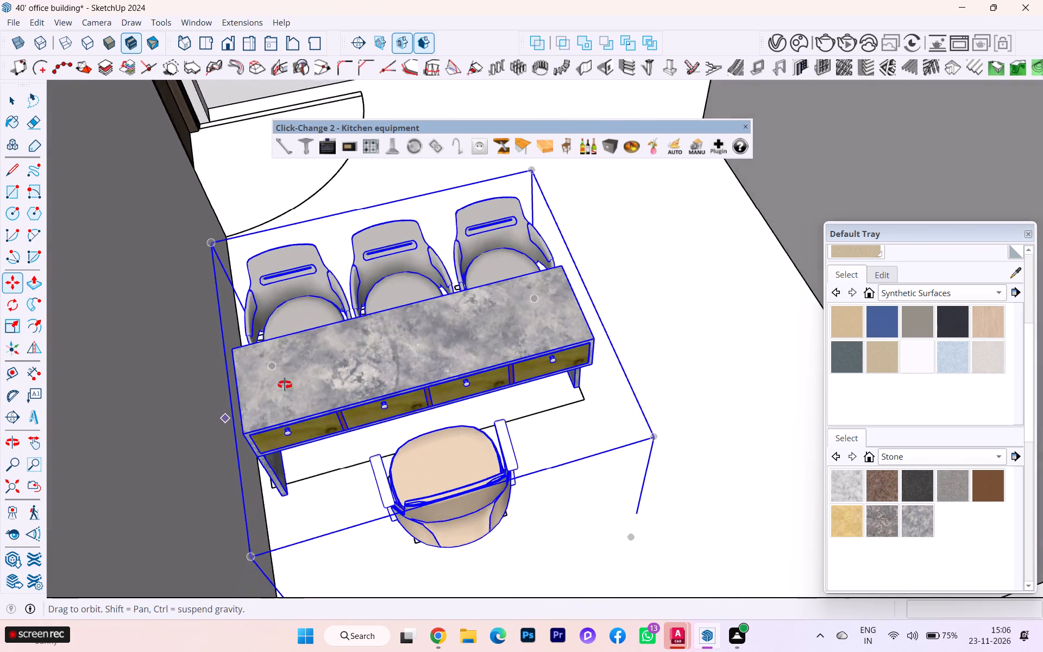
middle_click_drag(285, 385, 430, 373)
middle_click_drag(375, 431, 227, 520)
scroll(187, 443, "down", 1)
scroll(186, 442, "up", 1)
scroll(180, 437, "down", 3)
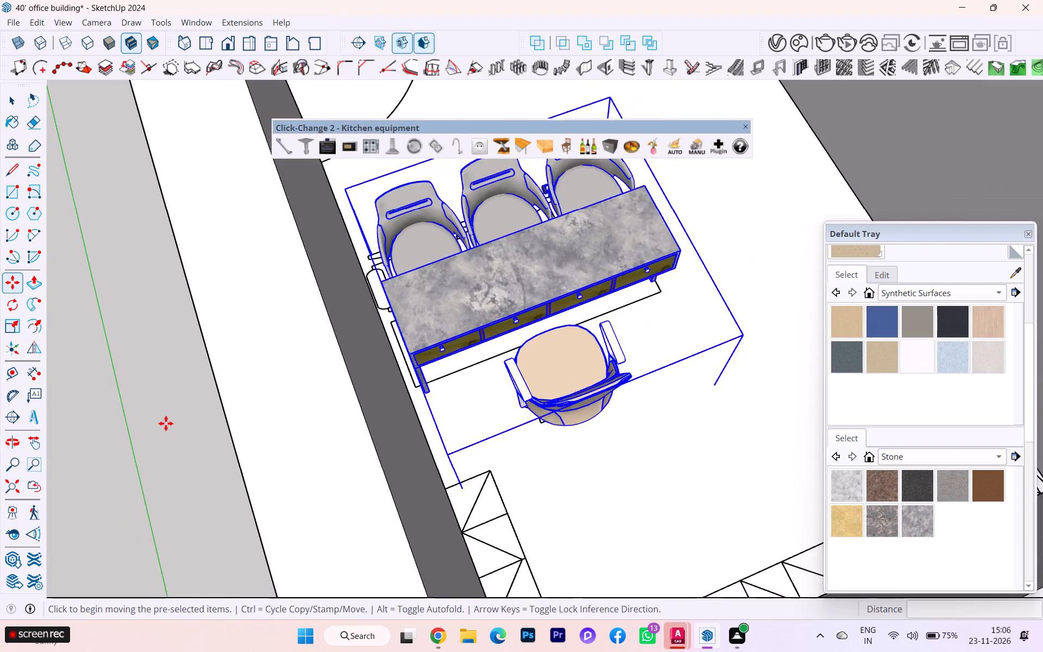
scroll(166, 423, "down", 5)
scroll(162, 423, "up", 1)
scroll(165, 421, "down", 1)
middle_click_drag(204, 422, 237, 431)
scroll(356, 370, "up", 1)
scroll(357, 369, "down", 1)
scroll(362, 366, "up", 4)
scroll(372, 355, "down", 1)
middle_click_drag(372, 354, 385, 345)
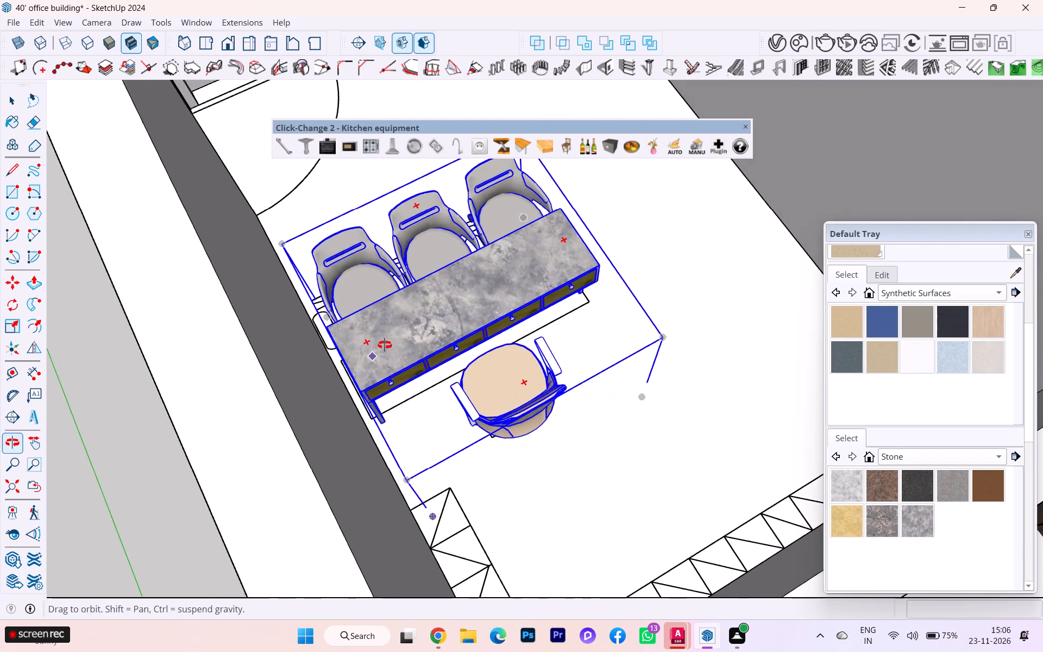
middle_click_drag(385, 345, 399, 334)
scroll(365, 363, "up", 4)
left_click(342, 382)
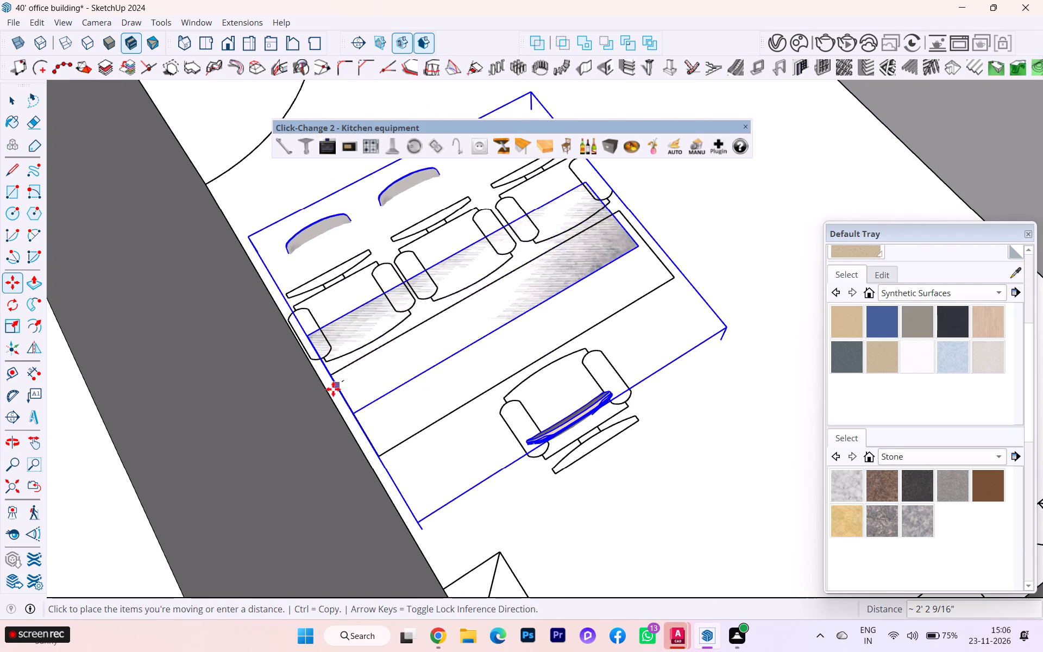
left_click(320, 394)
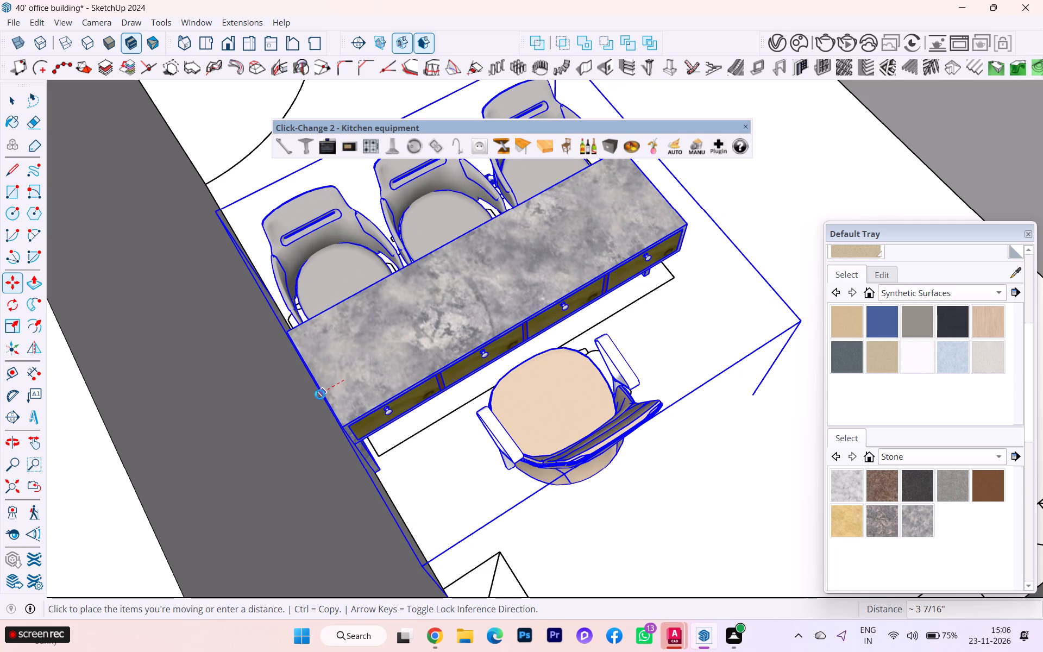
scroll(576, 399, "down", 2)
middle_click_drag(576, 399, 89, 377)
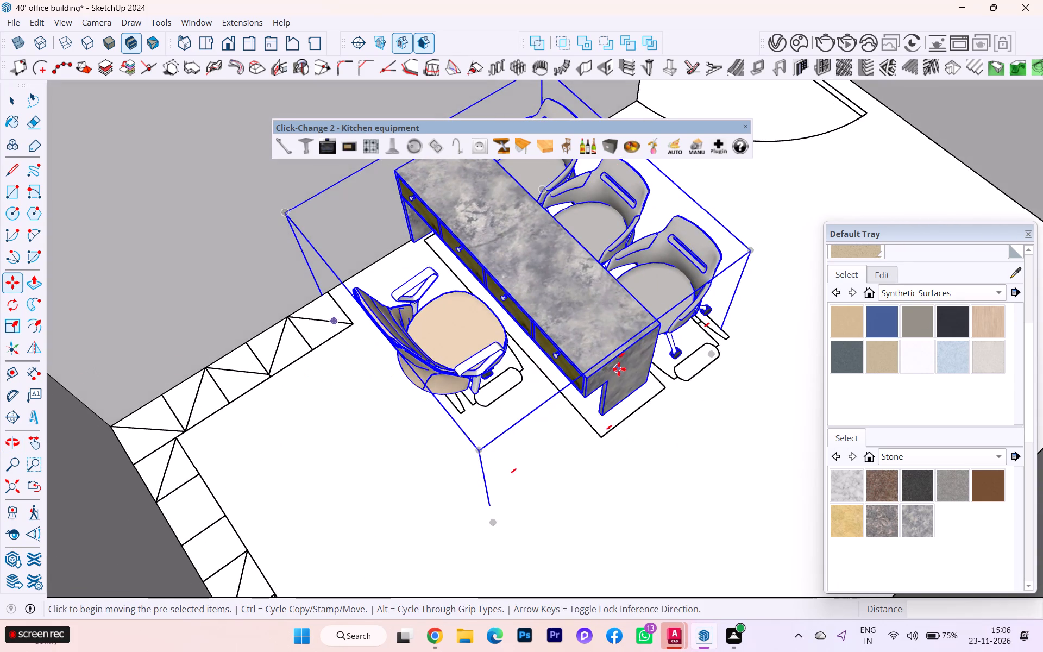
Deselect the placed desk set and review its position among the other furnished offices.
scroll(639, 355, "down", 4)
middle_click_drag(651, 352, 228, 367)
scroll(650, 370, "down", 4)
scroll(651, 370, "up", 1)
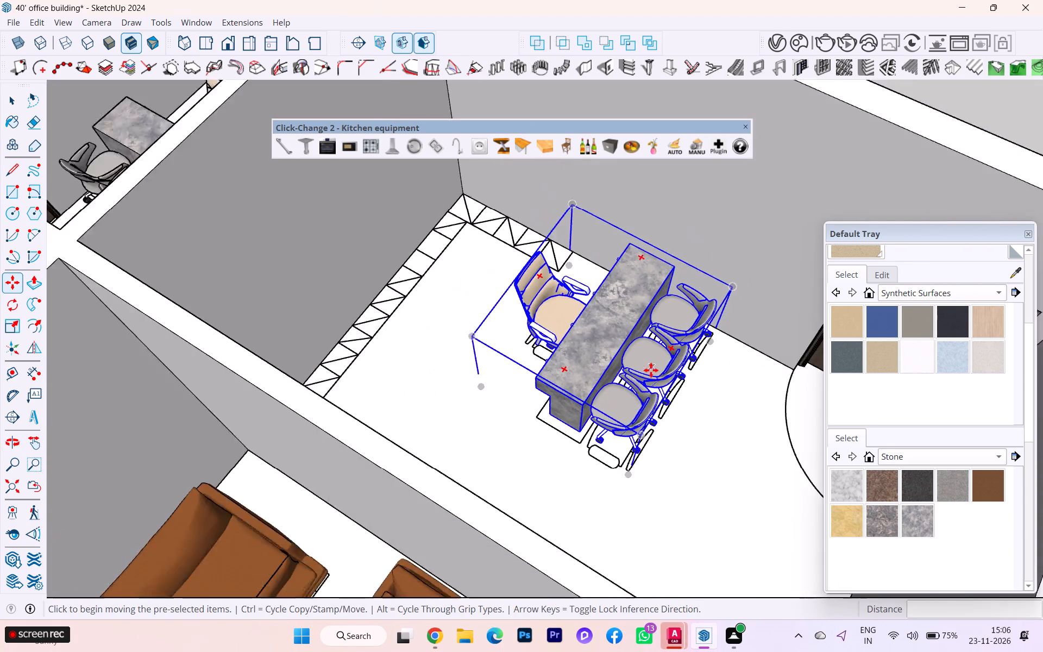
middle_click_drag(651, 370, 343, 403)
scroll(594, 361, "down", 7)
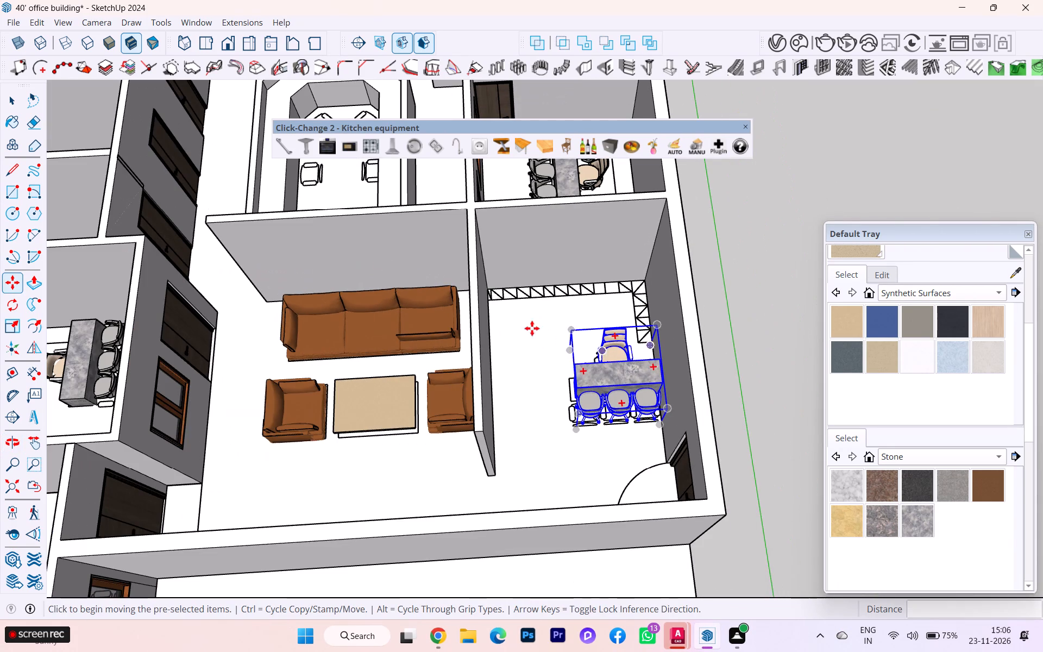
left_click(9, 103)
left_click(739, 233)
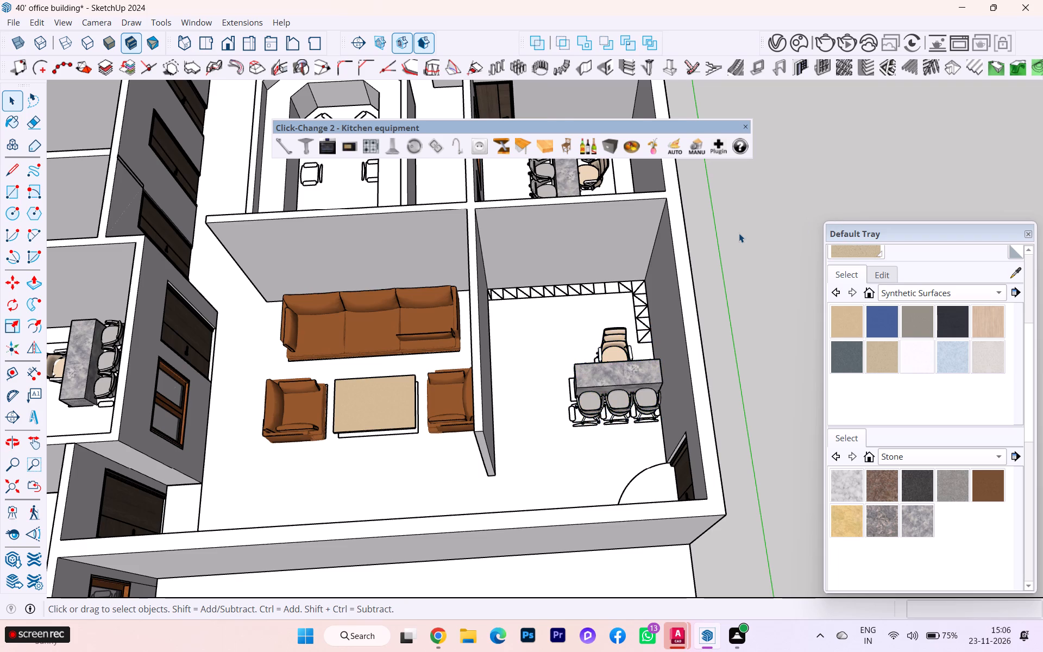
scroll(739, 233, "down", 3)
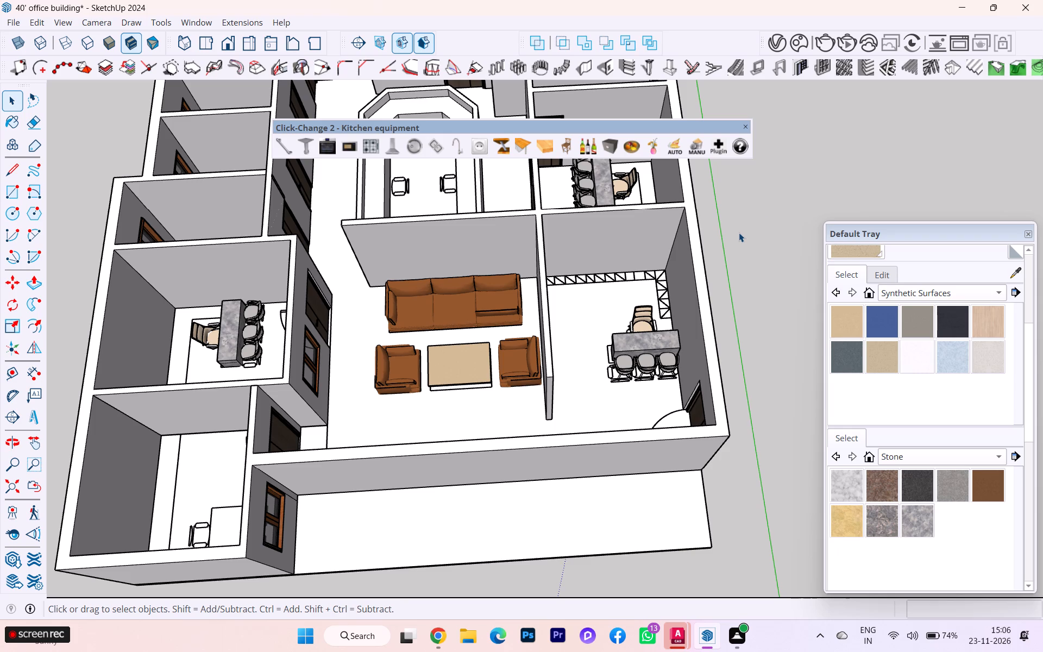
In the furnished office across the sofa lounge, draw a rectangle over the short outlined strip between the side wall and the desk chair.
left_click(0, 190)
left_click(17, 195)
scroll(1042, 240, "down", 5)
scroll(1042, 240, "up", 2)
scroll(1042, 240, "down", 2)
scroll(441, 246, "up", 3)
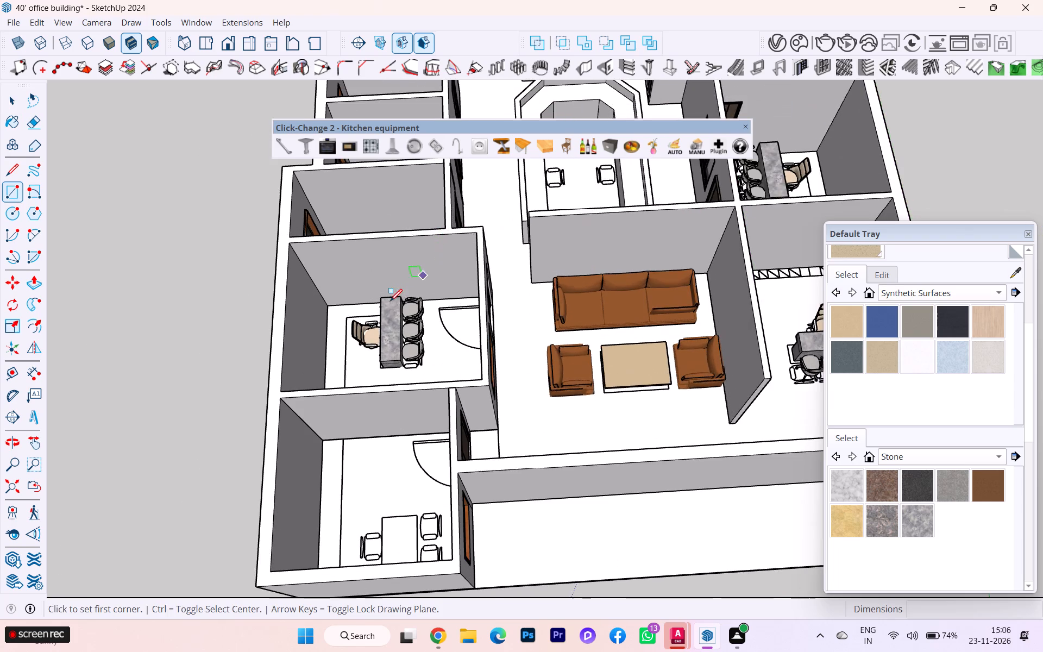
scroll(392, 328, "up", 1)
scroll(365, 342, "down", 1)
middle_click_drag(392, 344, 536, 342)
scroll(385, 372, "up", 8)
scroll(358, 398, "down", 1)
scroll(360, 398, "up", 4)
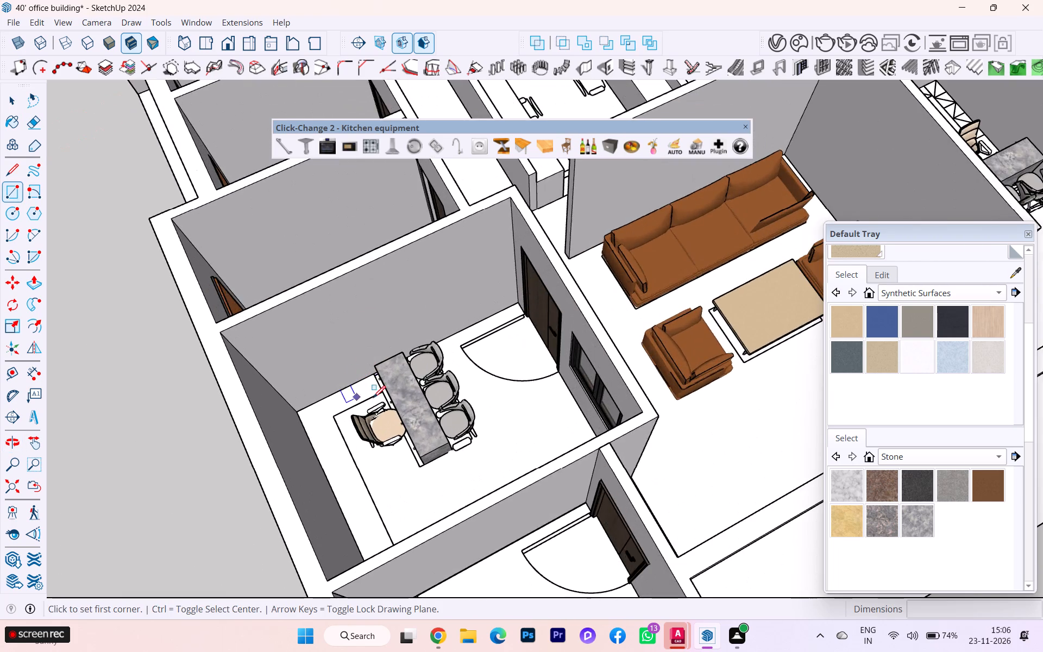
middle_click_drag(401, 387, 424, 349)
scroll(373, 386, "down", 8)
scroll(373, 387, "up", 7)
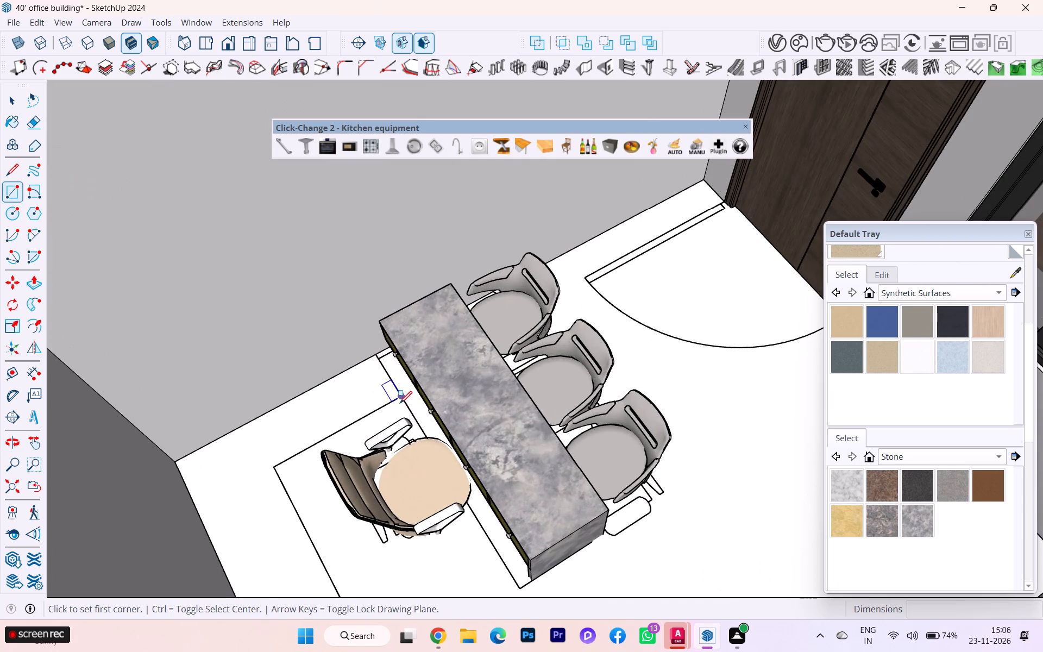
left_click(400, 397)
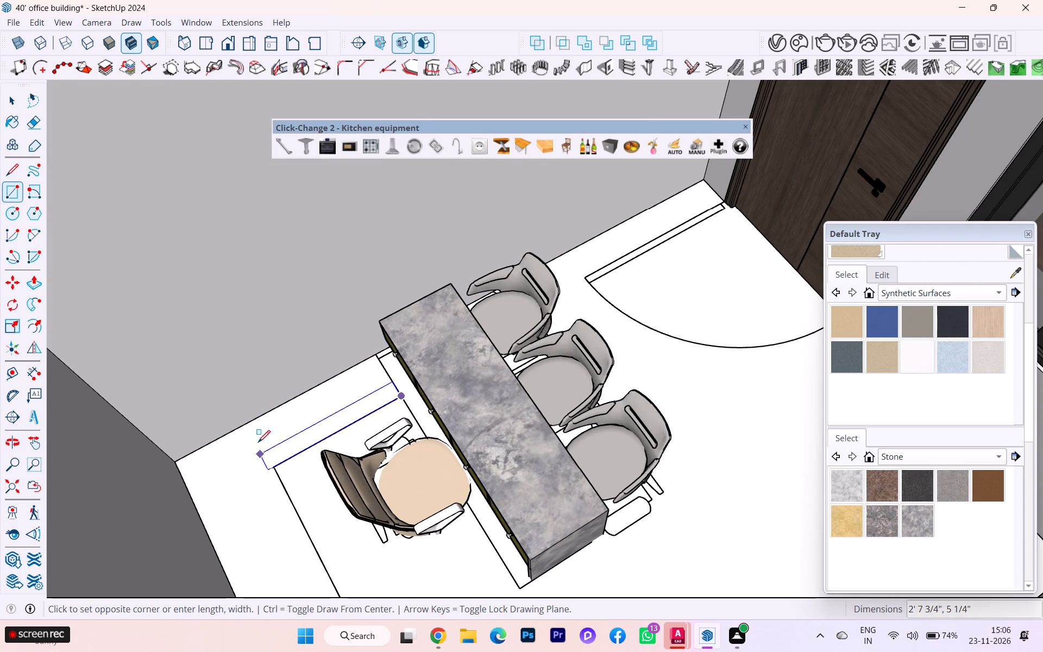
left_click(244, 427)
Draw a rectangle about 10' by 1' 5" over the outlined strip behind the desk chair, from the room corner to the opposite wall.
scroll(332, 393, "down", 1)
scroll(334, 394, "up", 1)
scroll(336, 394, "down", 3)
middle_click_drag(308, 400, 207, 404)
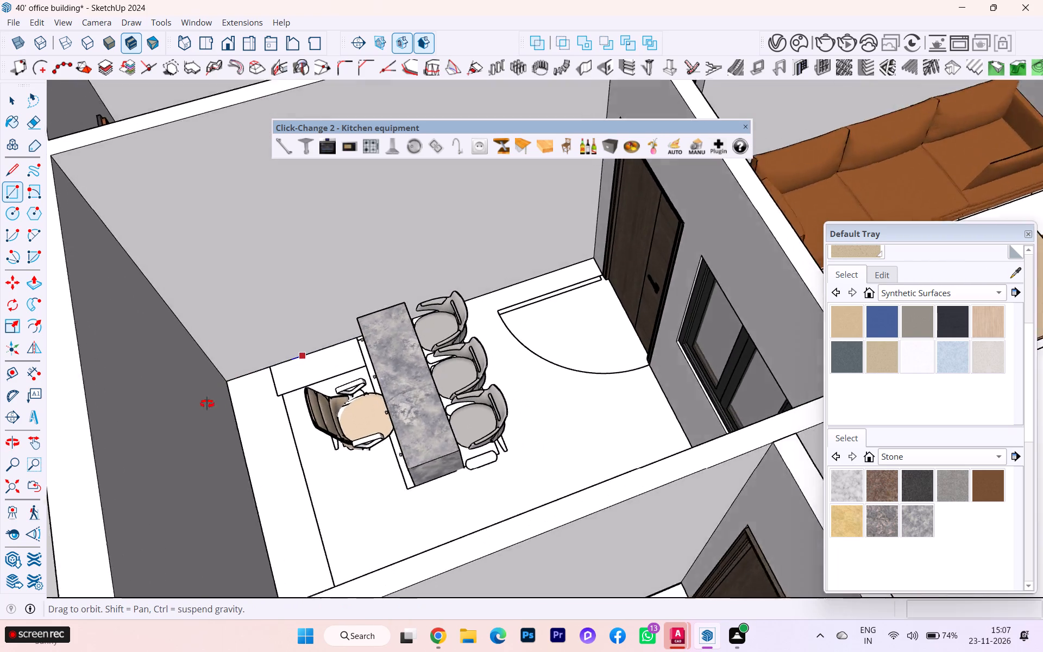
middle_click_drag(207, 404, 171, 410)
scroll(279, 335, "up", 3)
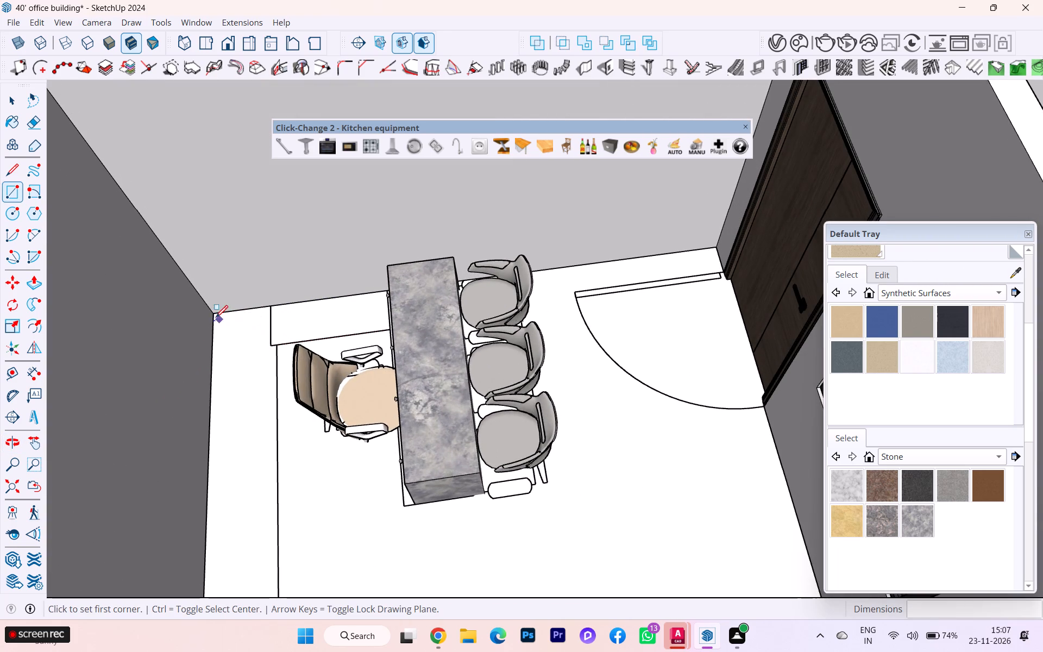
left_click(213, 314)
scroll(257, 386, "down", 6)
scroll(253, 373, "up", 1)
scroll(253, 374, "down", 3)
middle_click_drag(254, 409, 229, 469)
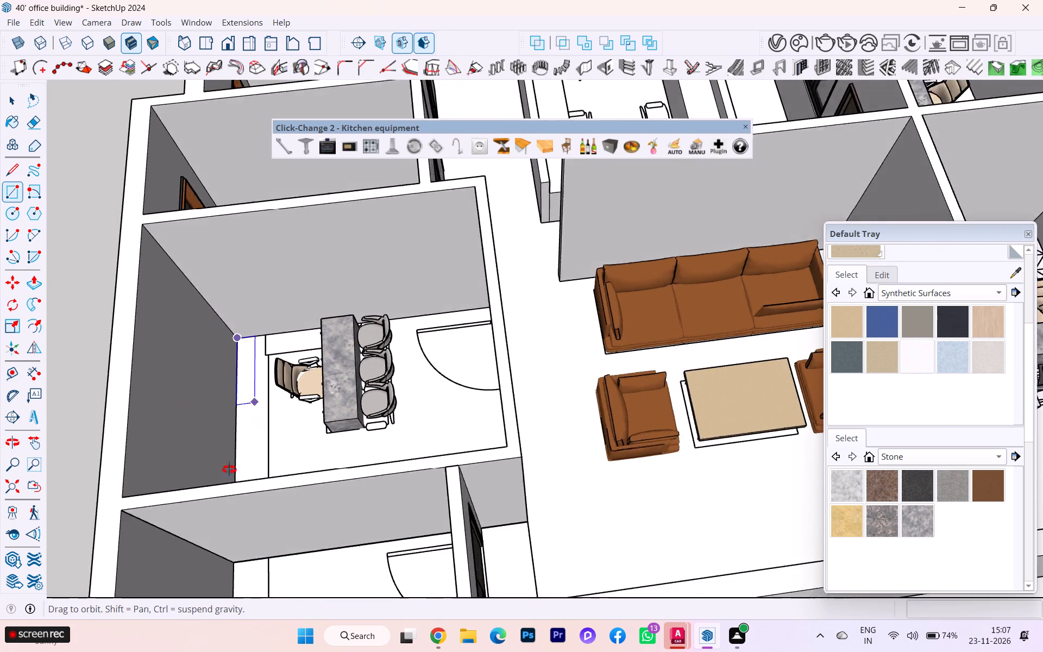
middle_click_drag(229, 469, 218, 492)
scroll(267, 494, "up", 5)
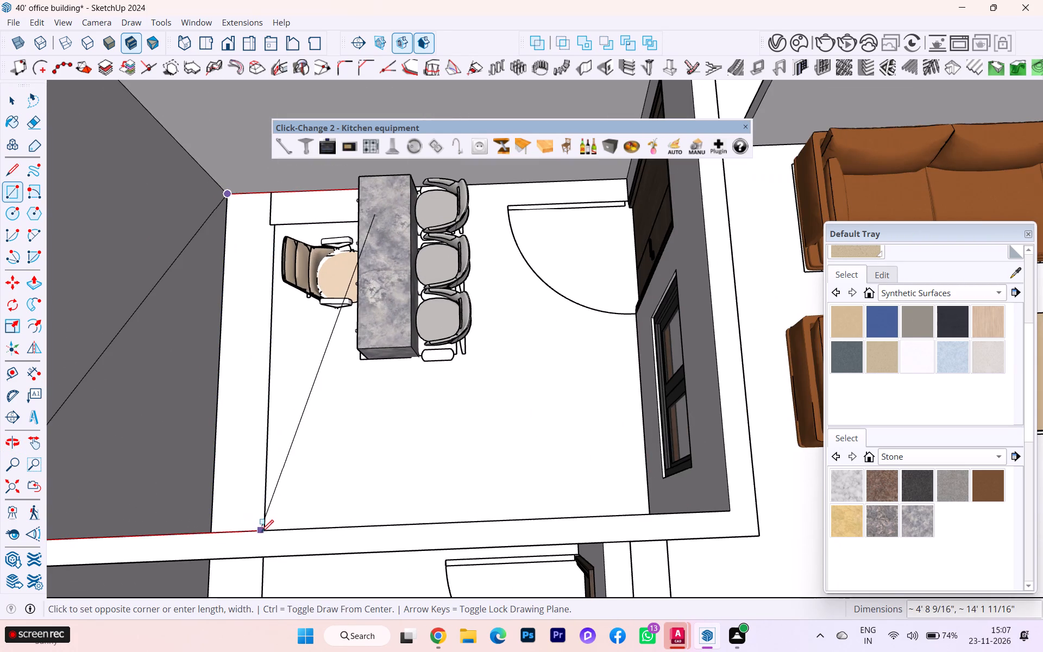
scroll(304, 480, "down", 1)
scroll(304, 480, "up", 1)
scroll(303, 480, "down", 1)
middle_click_drag(287, 480, 138, 471)
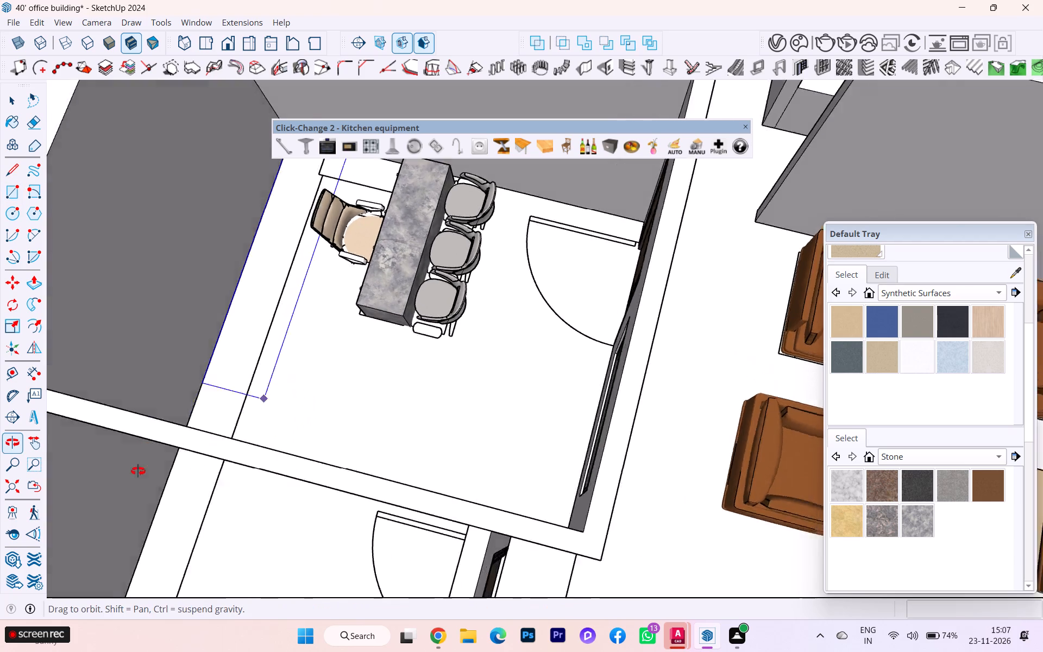
middle_click_drag(138, 471, 113, 465)
scroll(292, 318, "up", 4)
scroll(213, 358, "up", 1)
left_click(198, 394)
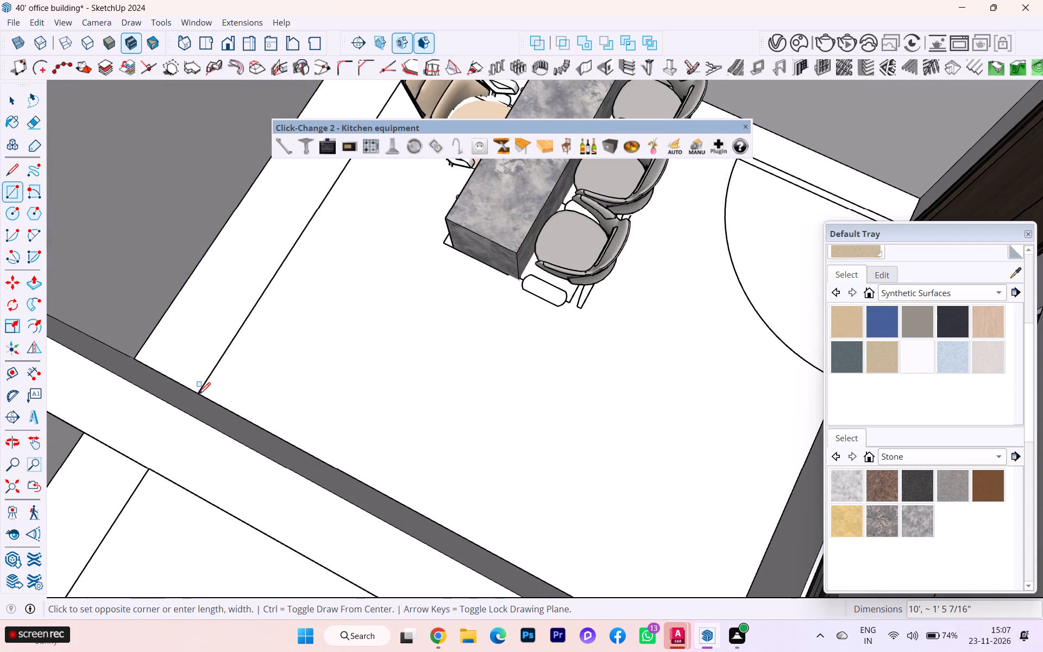
Erase the dividing lines and overhanging edge where the two rectangles meet, leaving one L-shaped face.
scroll(399, 381, "down", 1)
scroll(401, 381, "up", 1)
scroll(402, 381, "down", 3)
middle_click_drag(423, 373, 587, 339)
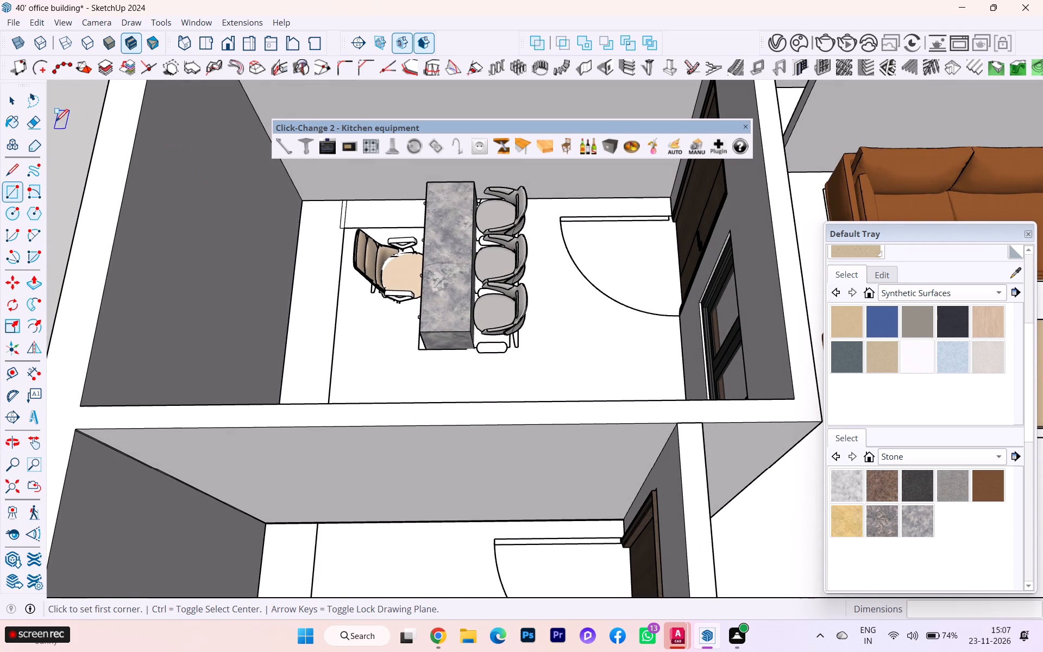
left_click(38, 124)
scroll(310, 210, "up", 2)
scroll(310, 210, "down", 1)
scroll(377, 215, "up", 5)
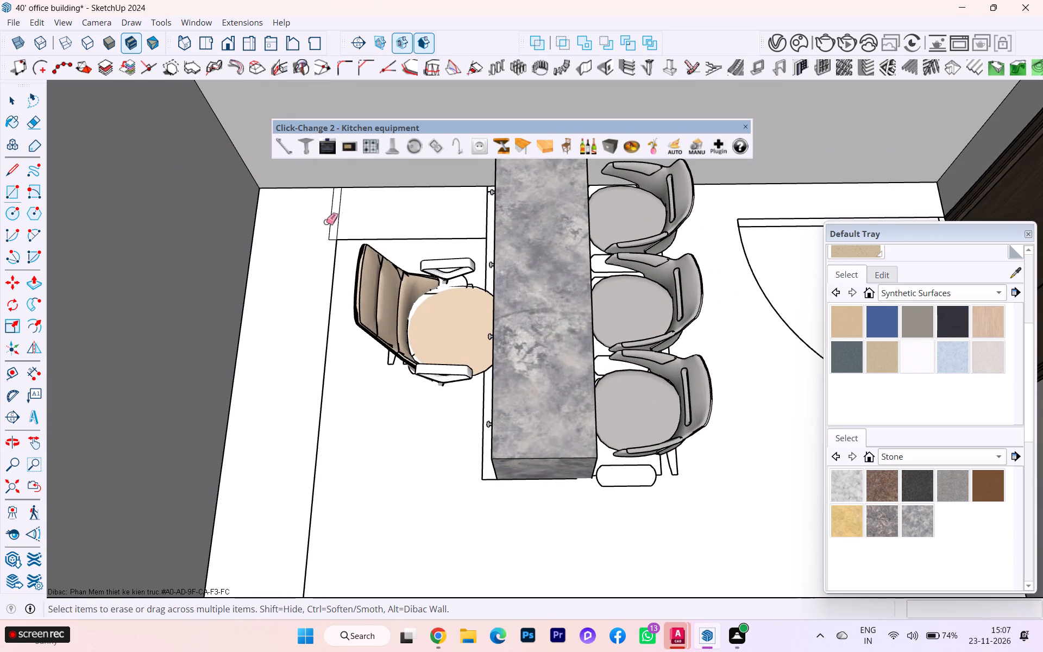
left_click(330, 217)
left_click(339, 215)
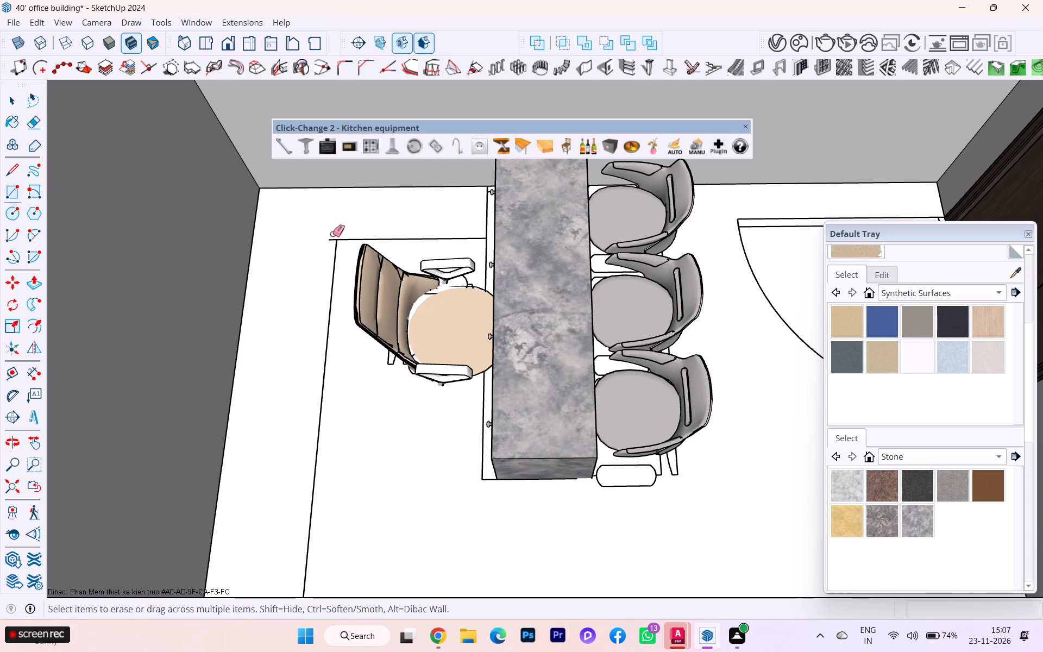
left_click(330, 239)
Select the L-shaped floor face with its edges and make it a group.
scroll(432, 202, "down", 1)
scroll(435, 203, "up", 2)
scroll(437, 203, "down", 2)
scroll(441, 204, "up", 1)
scroll(441, 205, "down", 1)
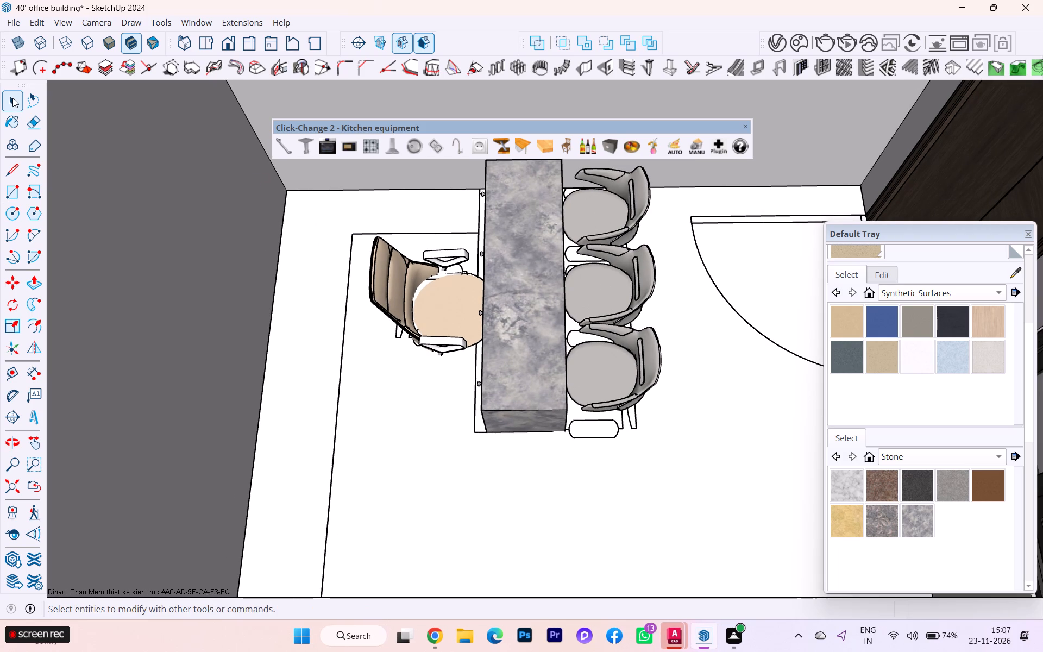
left_click(12, 98)
double_click(300, 280)
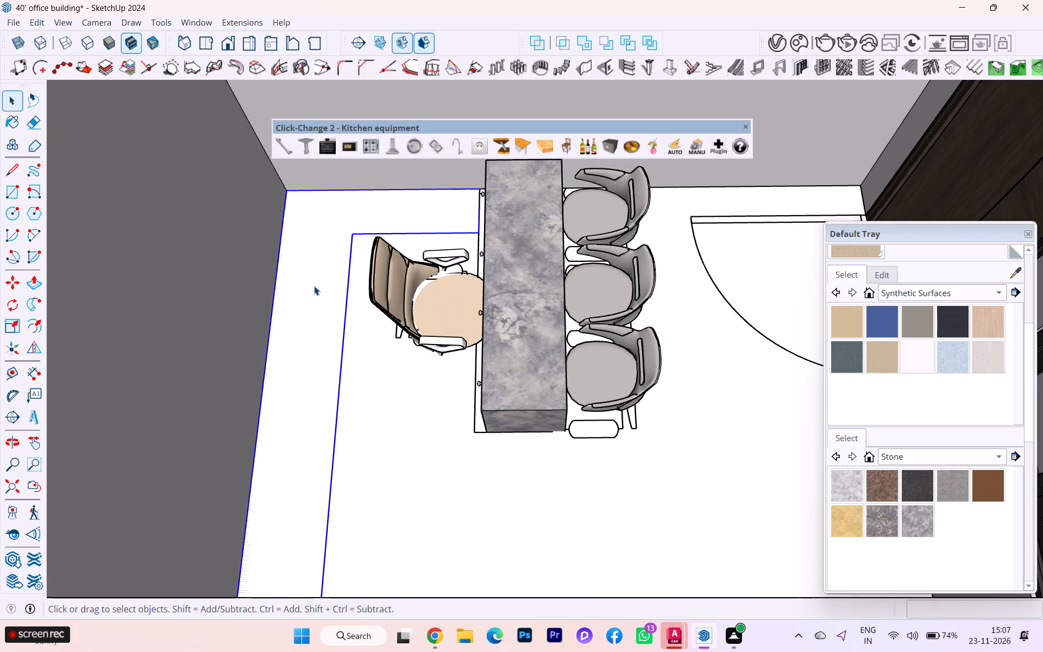
scroll(318, 286, "down", 5)
middle_click_drag(328, 285, 420, 267)
right_click(305, 315)
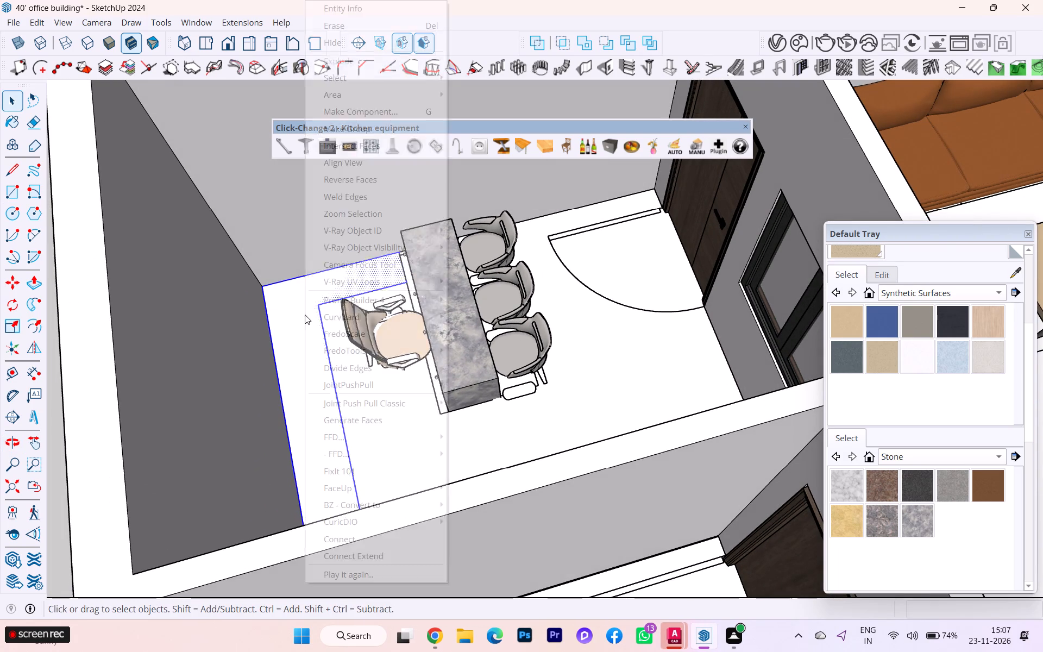
left_click(405, 130)
Open the L-shaped group, Push/Pull its face up 2', and close the group.
triple_click(300, 322)
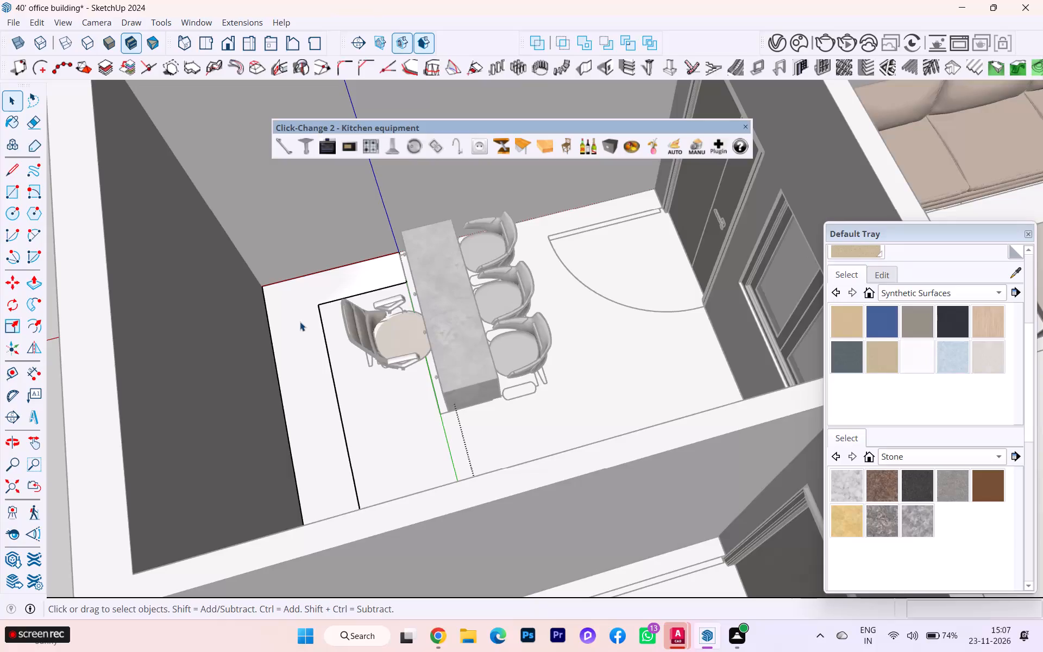
key("p")
key("Return")
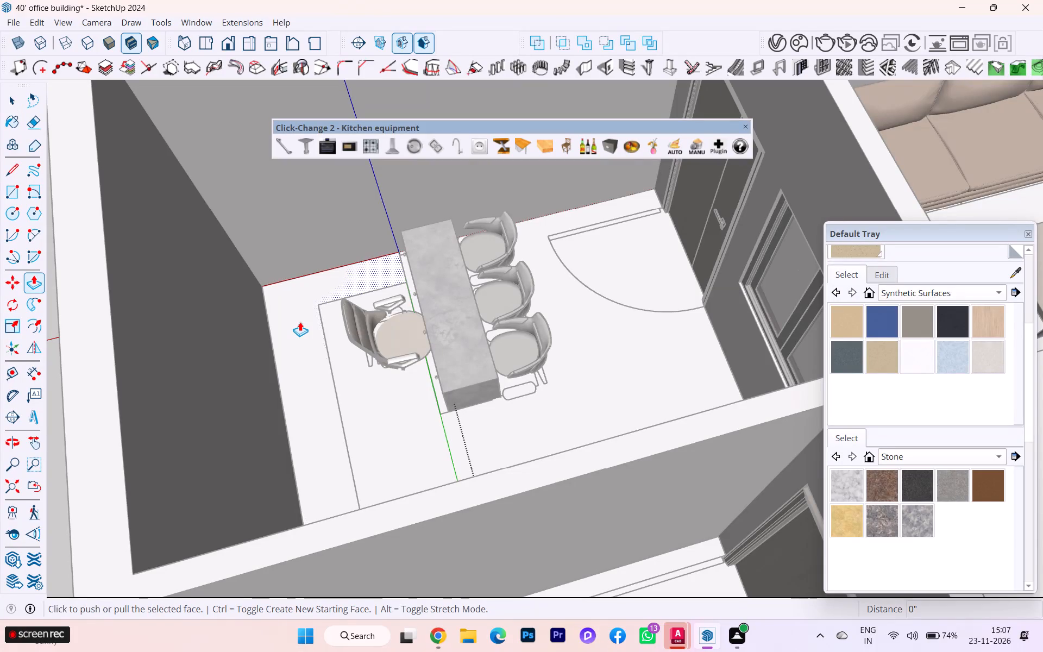
left_click(300, 322)
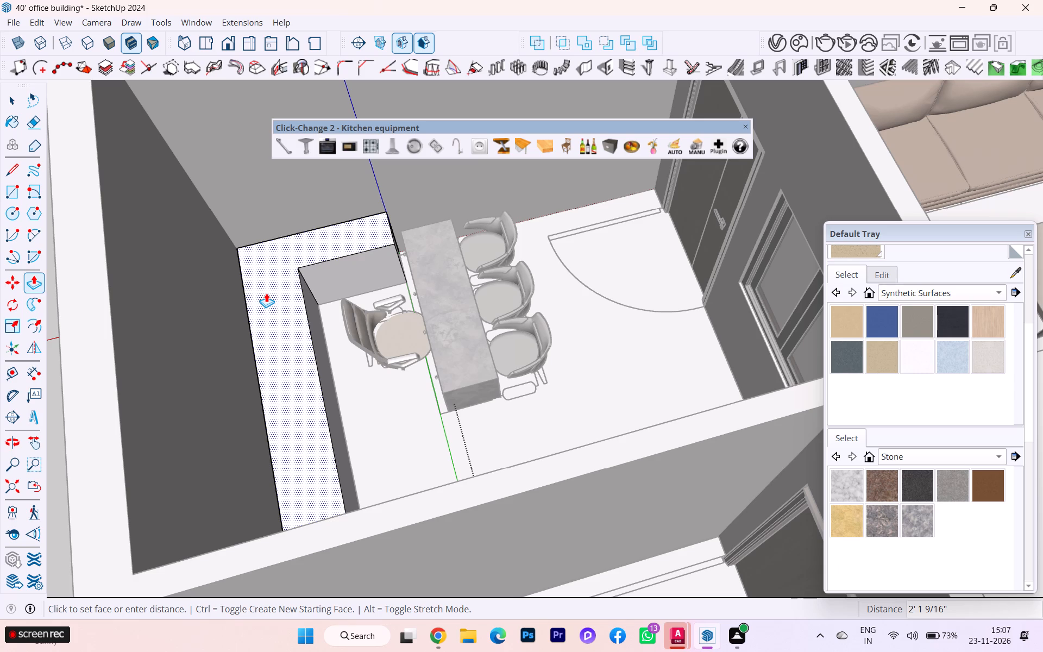
type("2'")
key("Return")
scroll(391, 343, "down", 2)
scroll(461, 360, "up", 2)
scroll(463, 361, "down", 6)
scroll(480, 367, "up", 1)
scroll(481, 367, "down", 1)
middle_click_drag(482, 367, 288, 357)
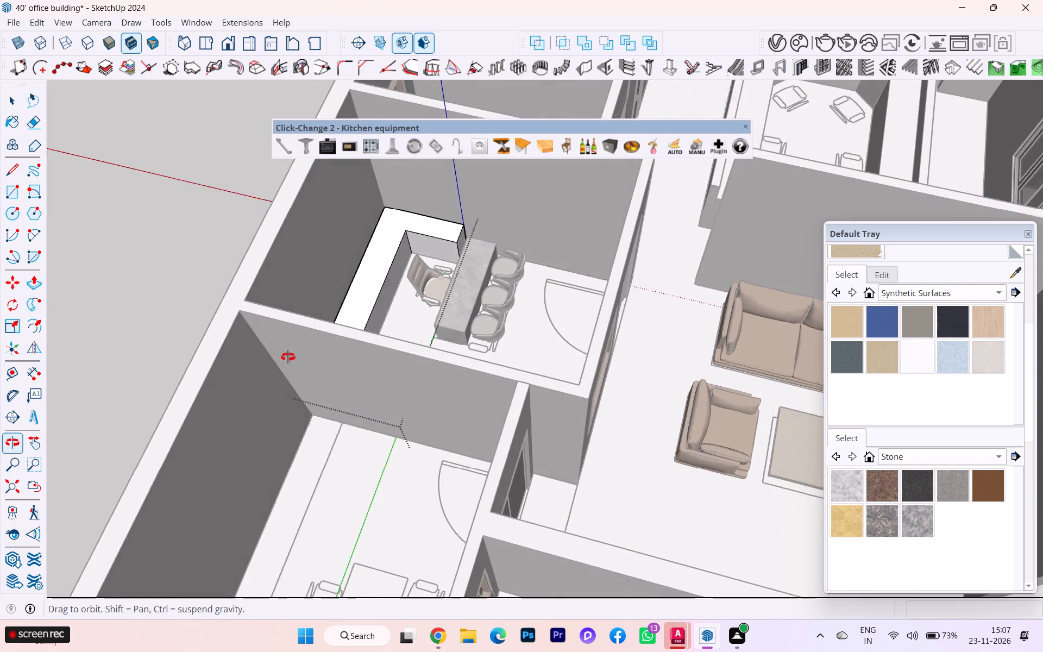
middle_click_drag(288, 357, 286, 357)
scroll(485, 239, "up", 1)
left_click(4, 98)
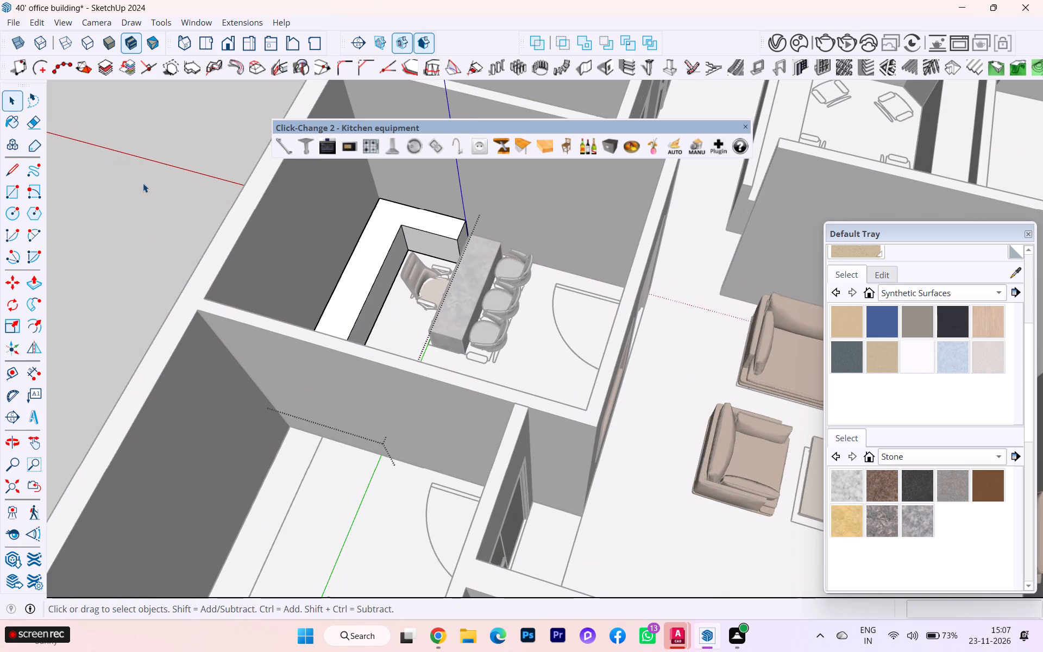
left_click(143, 183)
Examine the L-shaped storage counter and the adjoining desk and chairs from several angles.
scroll(380, 271, "up", 2)
middle_click_drag(403, 287, 181, 298)
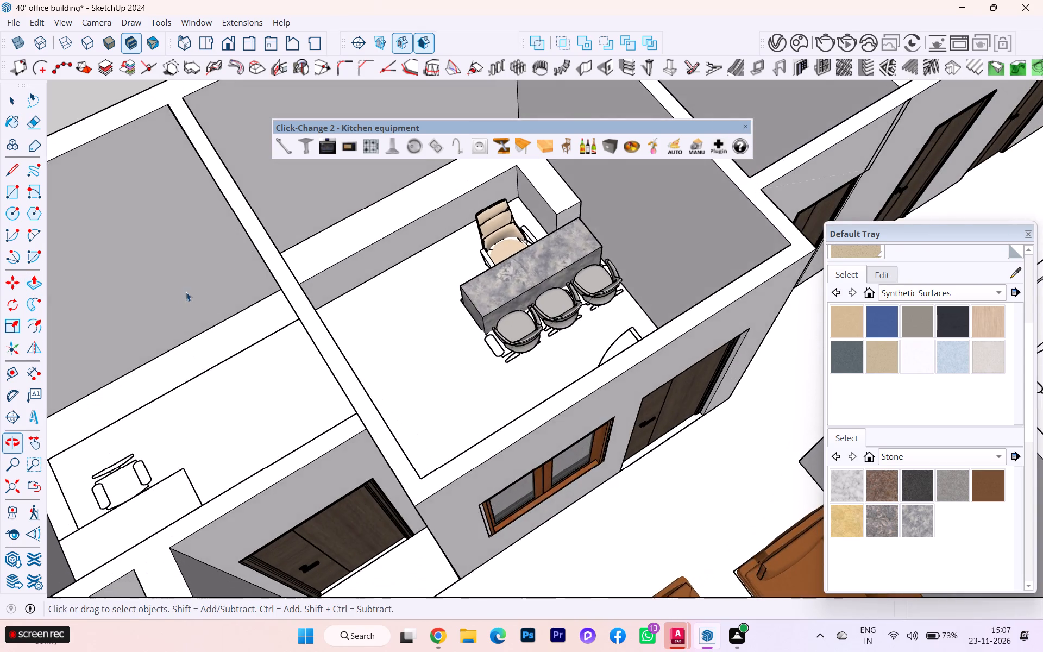
scroll(326, 229, "up", 3)
middle_click_drag(469, 228, 348, 256)
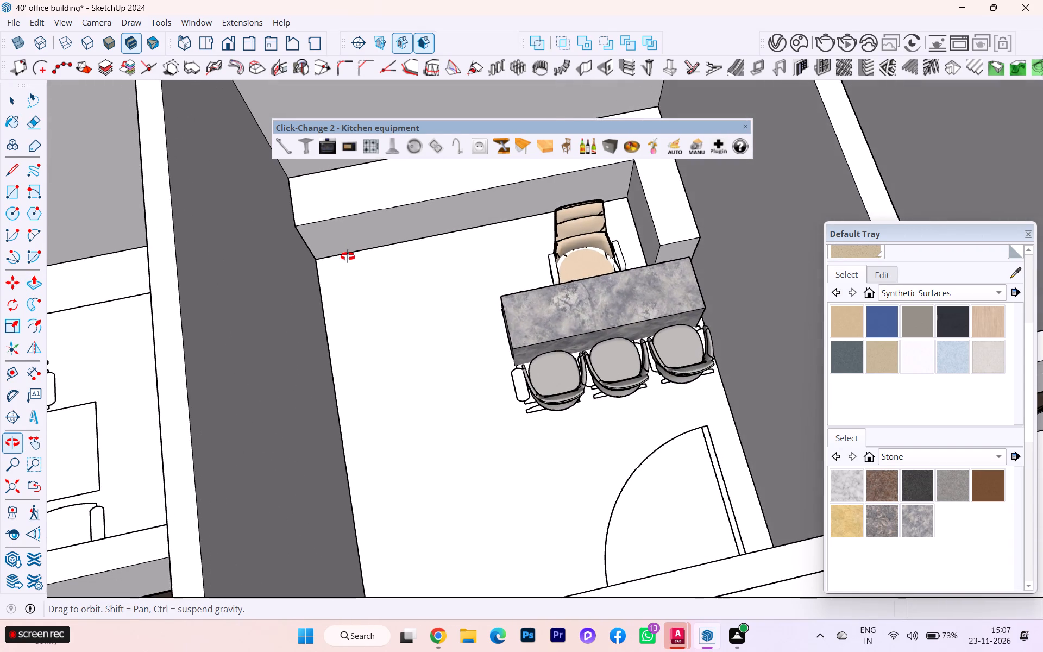
middle_click_drag(348, 256, 386, 217)
scroll(377, 225, "up", 4)
scroll(337, 229, "down", 1)
scroll(337, 229, "up", 1)
scroll(338, 229, "down", 1)
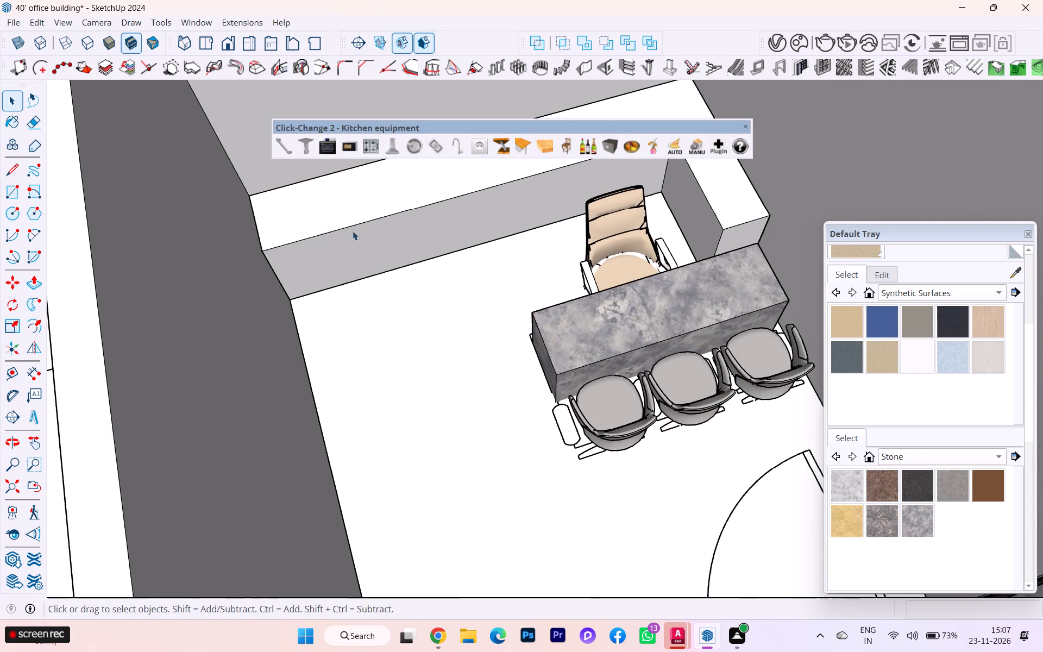
scroll(353, 231, "down", 2)
middle_click_drag(375, 236, 435, 199)
scroll(382, 241, "down", 3)
scroll(381, 243, "up", 6)
scroll(381, 243, "down", 1)
middle_click_drag(373, 255, 360, 278)
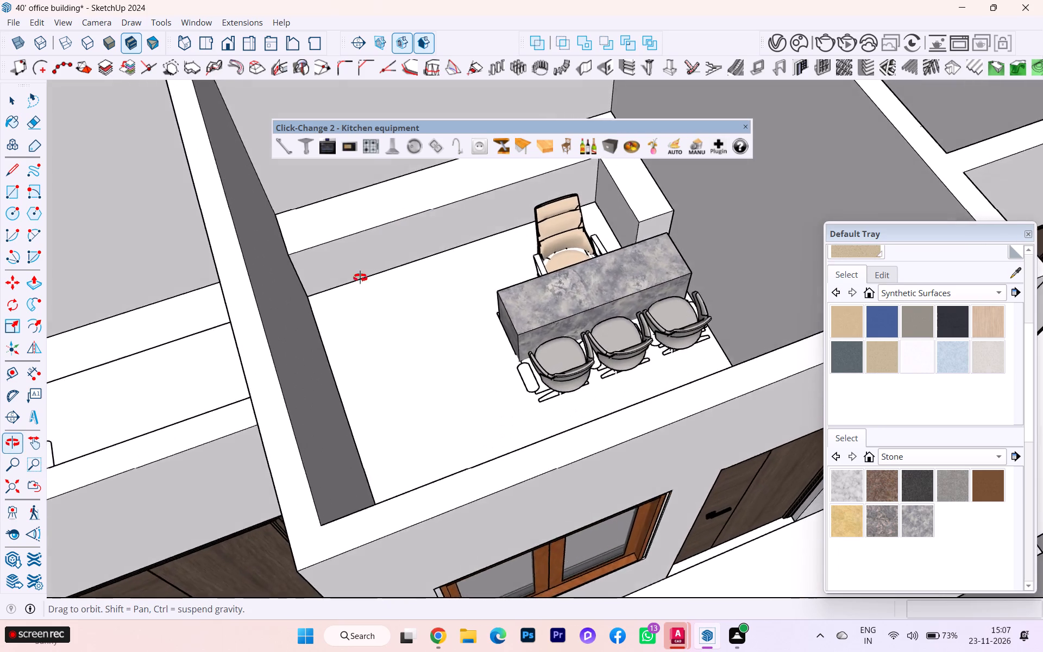
middle_click_drag(360, 278, 451, 309)
scroll(537, 255, "up", 1)
scroll(538, 254, "down", 1)
scroll(538, 253, "up", 4)
scroll(543, 248, "down", 2)
middle_click_drag(544, 248, 792, 248)
scroll(584, 232, "up", 3)
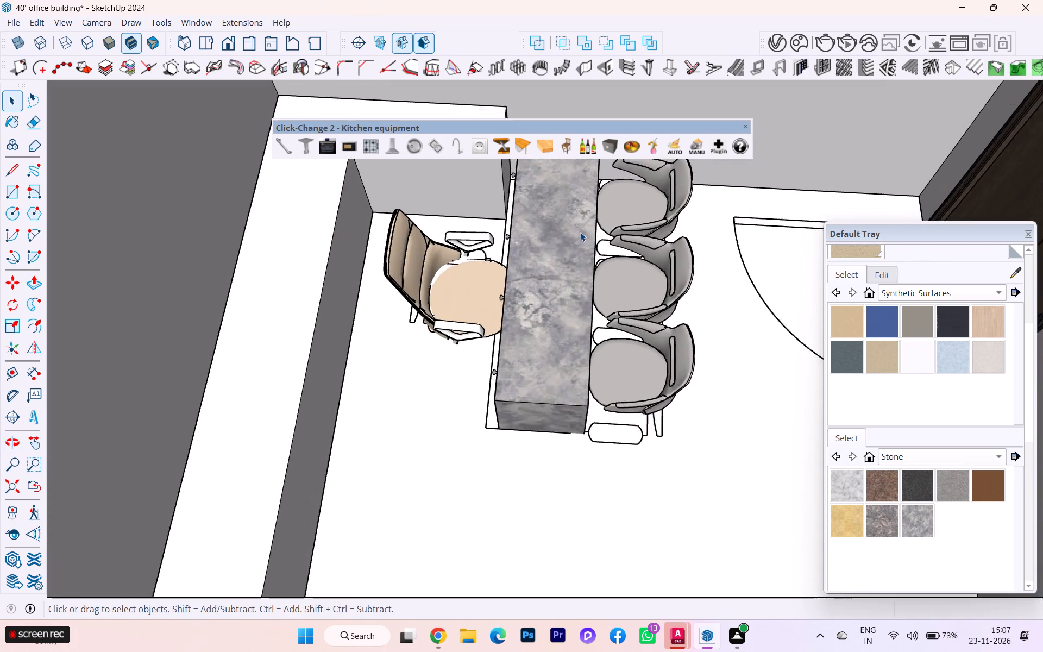
scroll(580, 232, "up", 1)
scroll(407, 294, "down", 2)
middle_click_drag(402, 297, 448, 330)
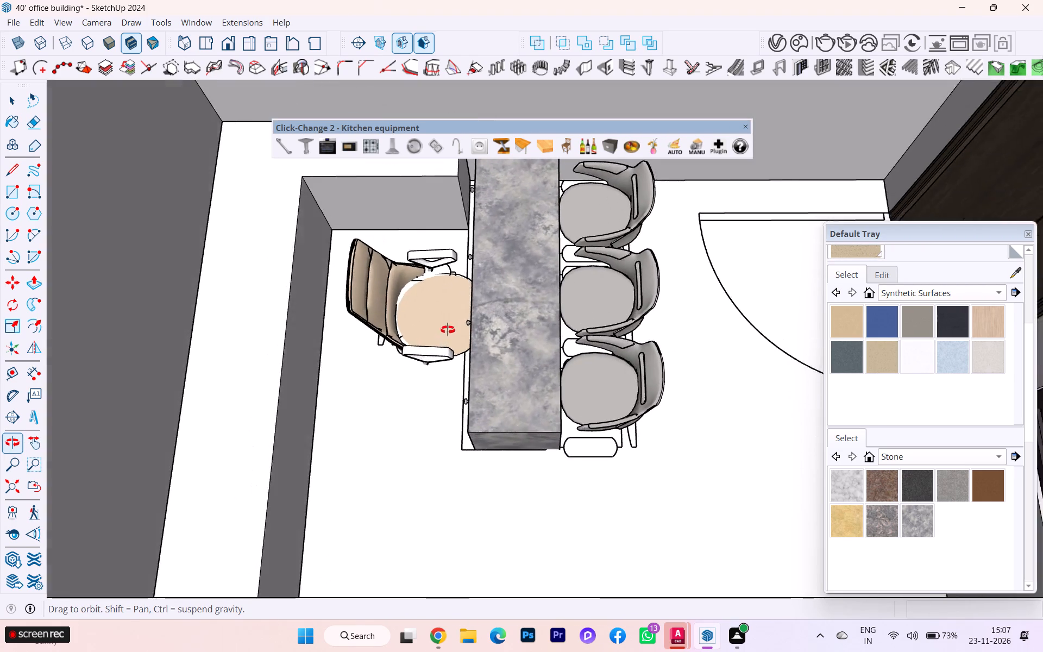
middle_click_drag(448, 330, 479, 328)
scroll(454, 342, "up", 3)
scroll(443, 347, "down", 2)
scroll(443, 347, "up", 1)
scroll(443, 347, "down", 2)
middle_click_drag(440, 348, 604, 254)
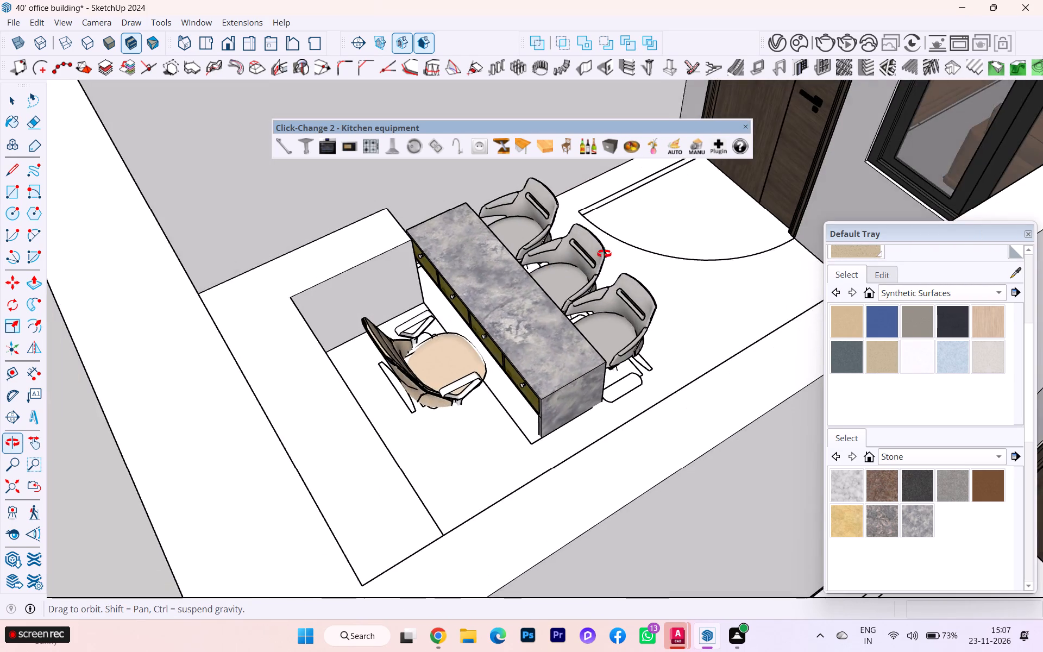
middle_click_drag(604, 254, 621, 248)
scroll(551, 312, "up", 6)
middle_click_drag(457, 393, 462, 316)
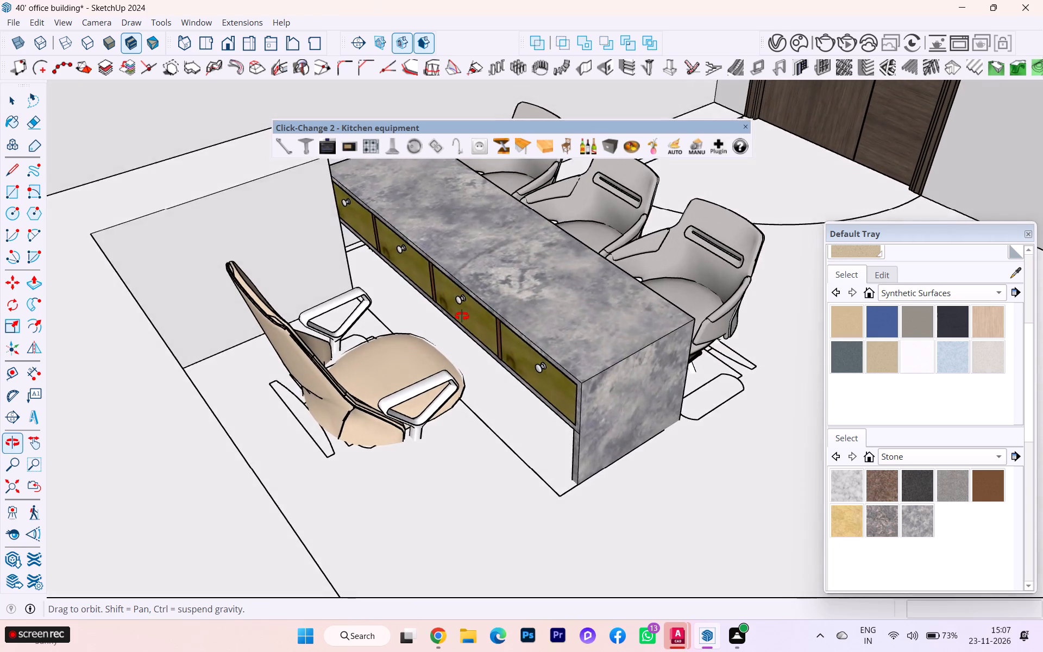
Look over the office with the desk set and L-shaped counter, together with the neighbouring rooms, from above.
middle_click_drag(462, 316, 98, 432)
scroll(252, 353, "down", 1)
scroll(252, 353, "up", 2)
scroll(252, 353, "down", 5)
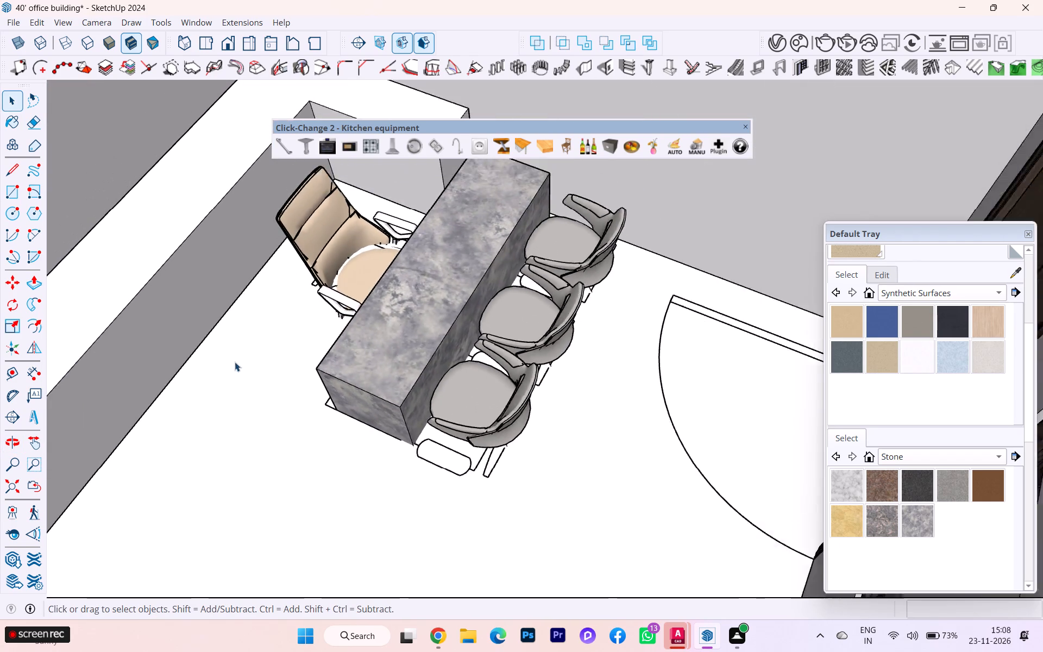
scroll(235, 362, "down", 6)
middle_click_drag(335, 352, 182, 416)
scroll(247, 352, "down", 15)
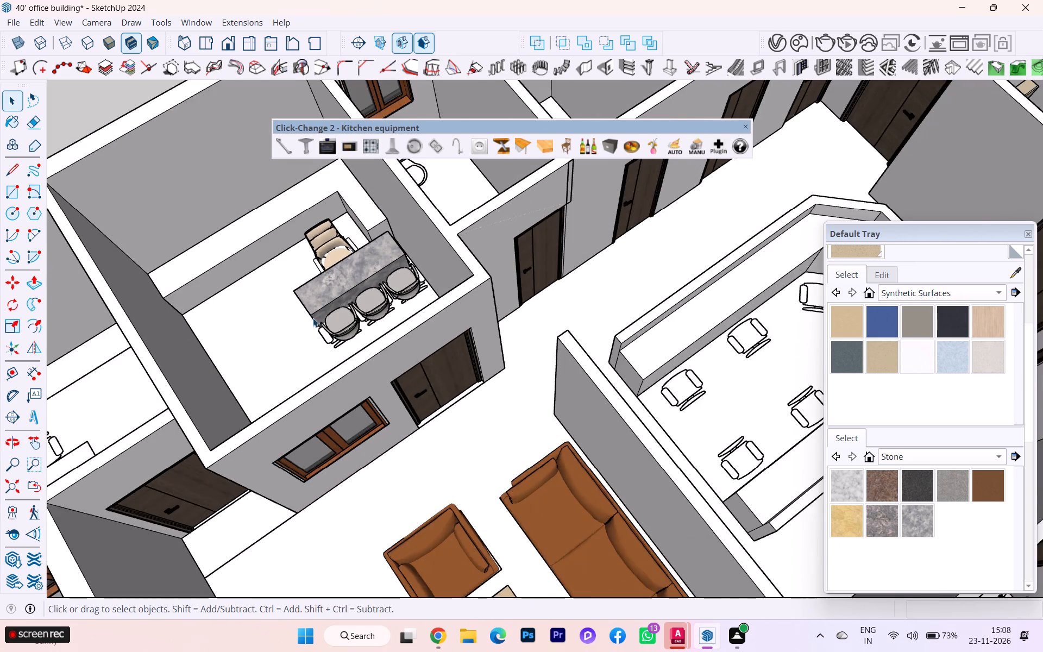
scroll(309, 321, "down", 2)
middle_click_drag(303, 327, 226, 362)
scroll(287, 273, "up", 2)
scroll(287, 273, "down", 1)
scroll(287, 273, "up", 2)
left_click(282, 275)
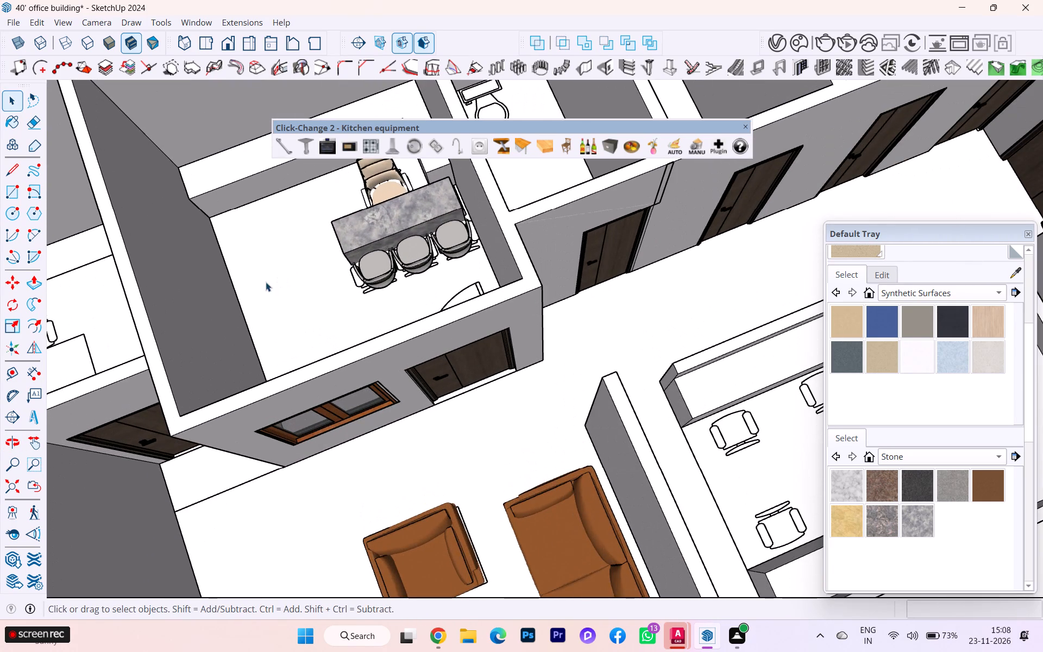
left_click(266, 282)
left_click(259, 284)
scroll(360, 281, "down", 2)
scroll(404, 280, "up", 1)
scroll(405, 280, "down", 2)
scroll(468, 280, "down", 9)
scroll(627, 257, "down", 5)
scroll(628, 261, "up", 3)
scroll(625, 265, "down", 1)
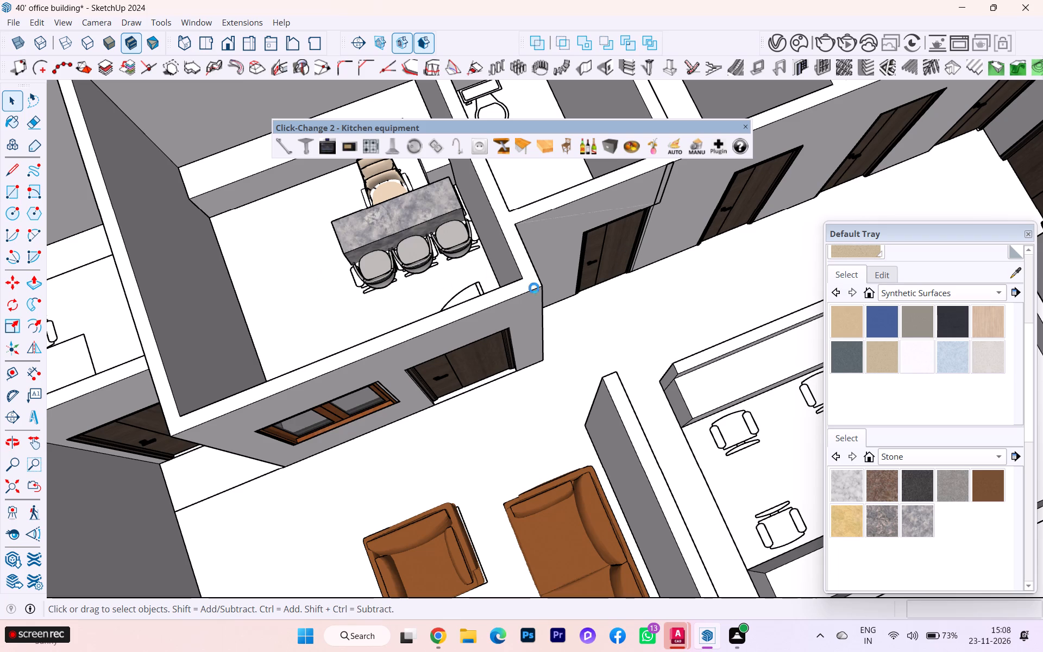
scroll(600, 278, "down", 4)
scroll(678, 272, "down", 3)
scroll(777, 236, "down", 5)
scroll(778, 236, "up", 1)
scroll(778, 236, "down", 3)
scroll(826, 175, "up", 1)
scroll(826, 170, "down", 1)
scroll(826, 170, "up", 3)
scroll(826, 170, "down", 7)
scroll(826, 170, "up", 1)
scroll(826, 170, "down", 3)
scroll(839, 158, "up", 2)
scroll(839, 158, "down", 1)
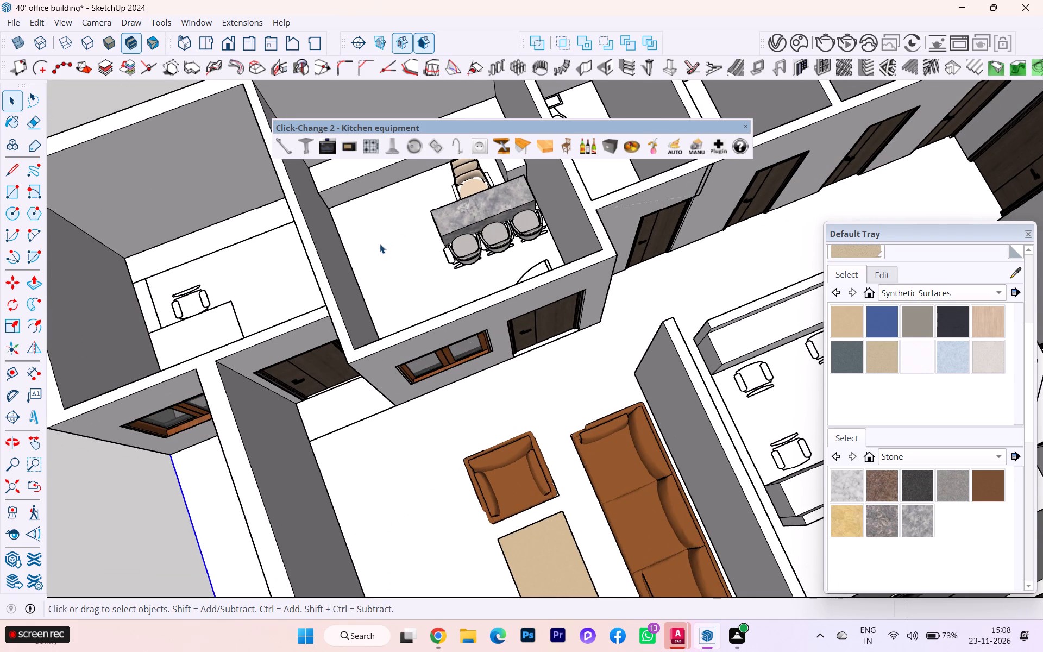
Move the office desk set with its chairs vertically upward so the chair bases clear the floor, and deselect it.
left_click(380, 244)
scroll(379, 244, "down", 1)
middle_click_drag(379, 244, 533, 231)
scroll(448, 263, "up", 1)
scroll(414, 264, "down", 2)
scroll(409, 264, "up", 3)
middle_click_drag(375, 261, 411, 239)
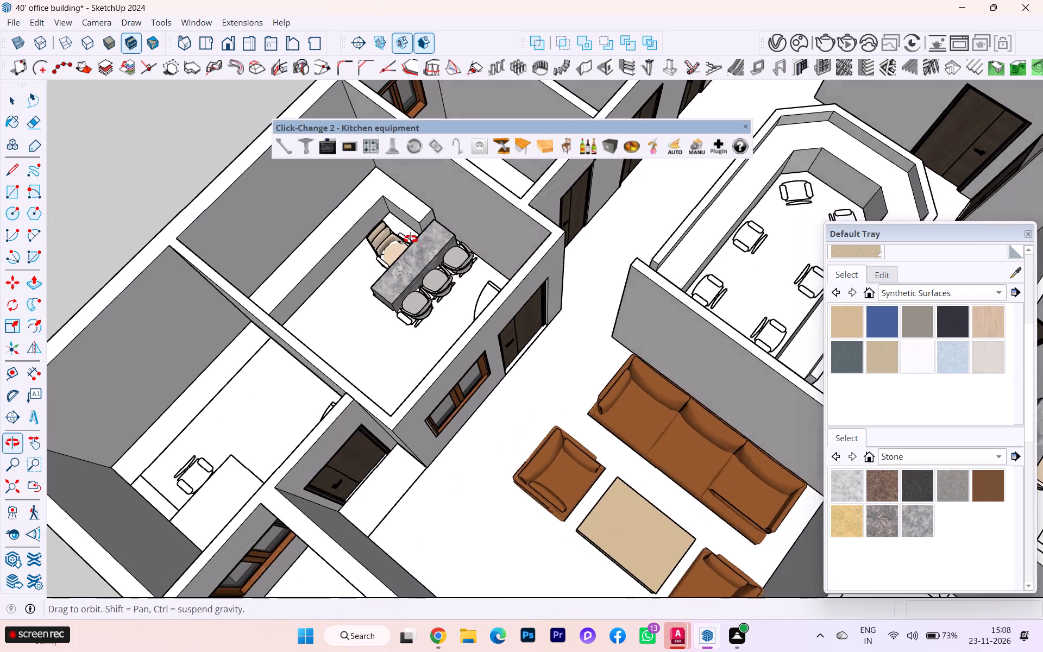
middle_click_drag(411, 239, 465, 233)
scroll(422, 299, "up", 2)
scroll(395, 323, "down", 2)
scroll(393, 324, "up", 3)
left_click(366, 342)
middle_click_drag(376, 344, 392, 313)
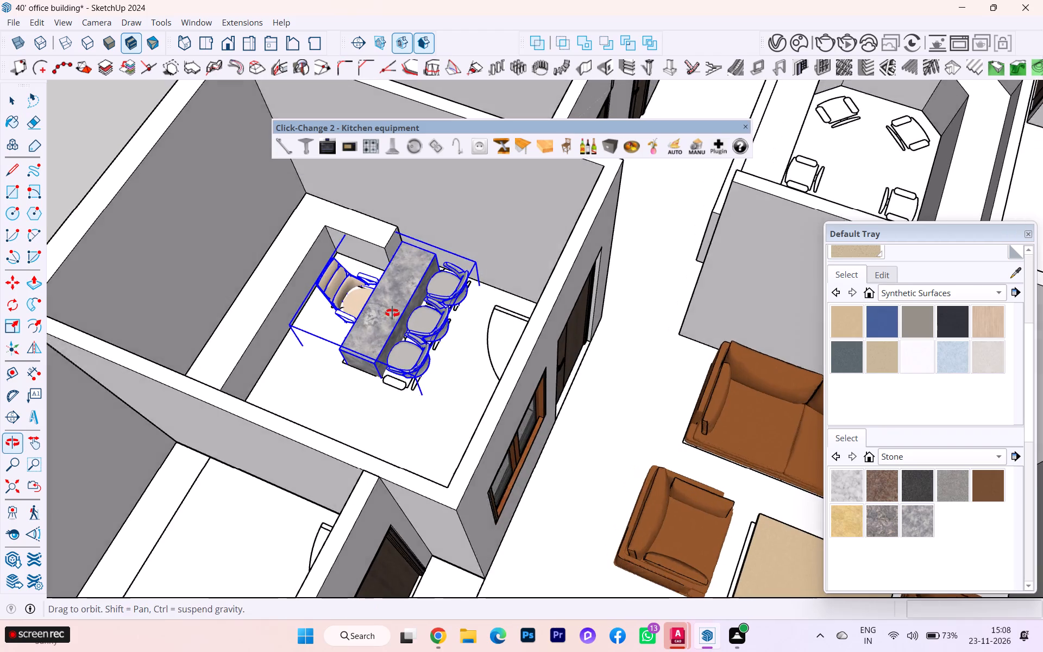
middle_click_drag(392, 313, 407, 278)
scroll(374, 355, "up", 10)
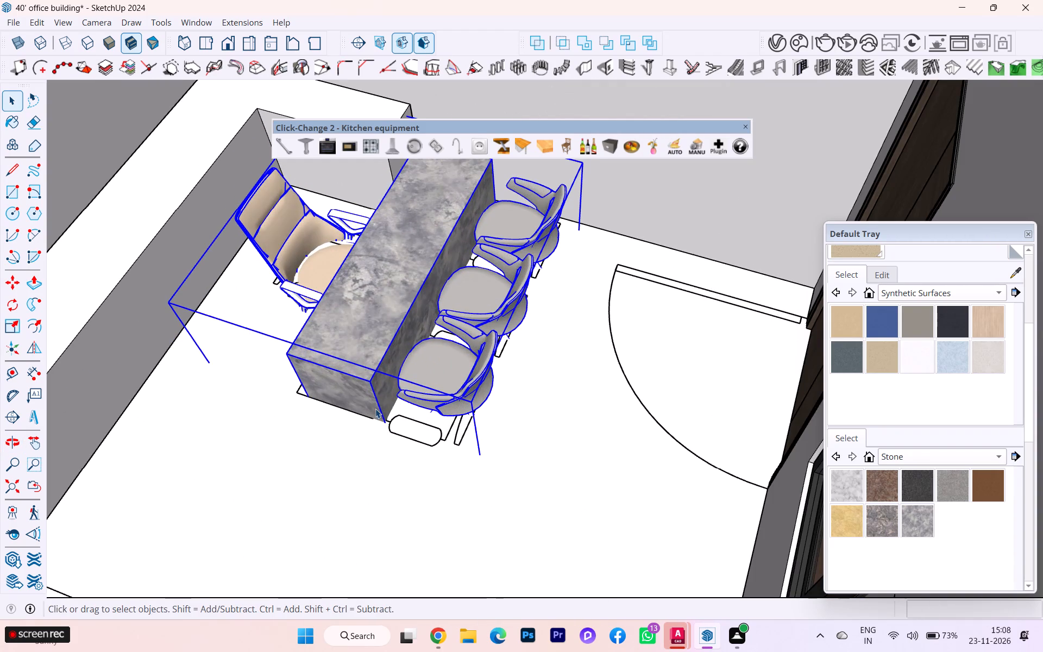
key("m")
key("Return")
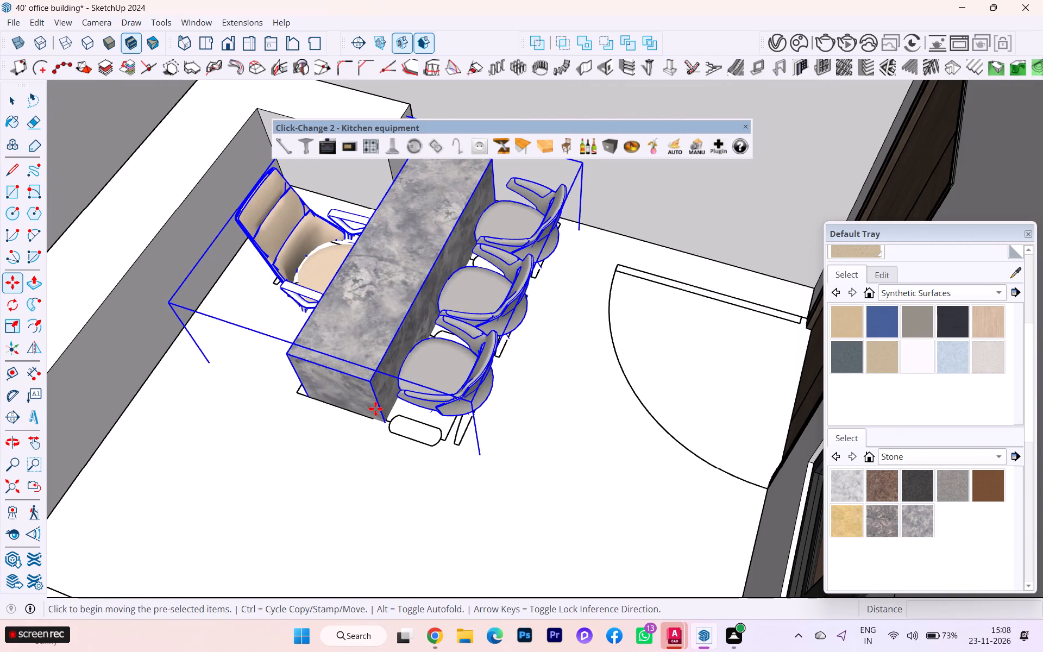
left_click(385, 425)
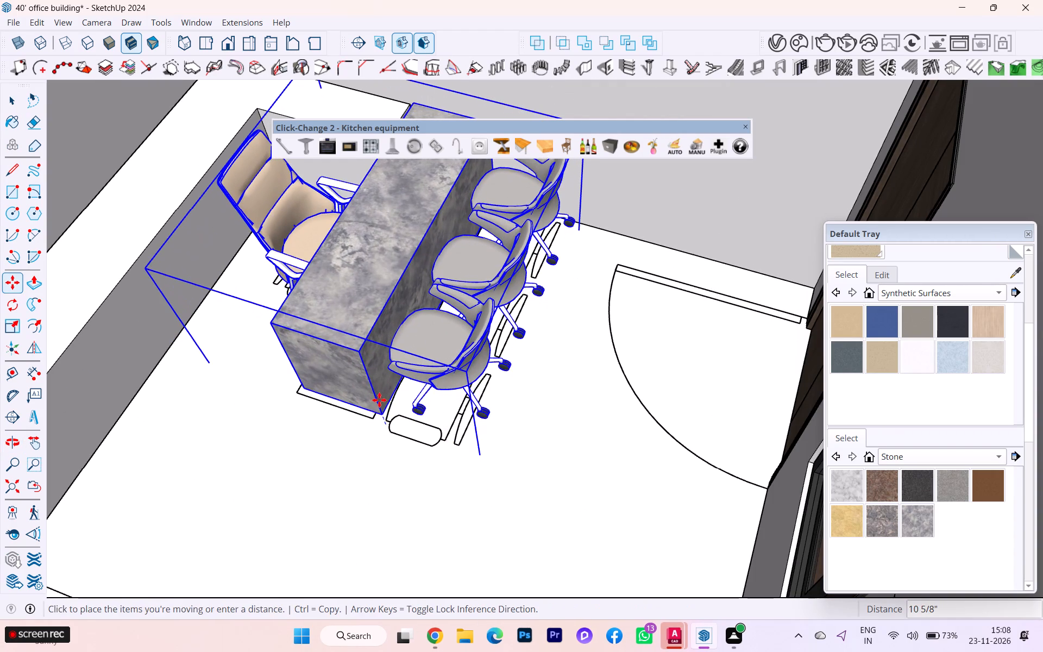
left_click(373, 407)
scroll(449, 423, "down", 1)
scroll(449, 423, "up", 2)
scroll(449, 423, "down", 5)
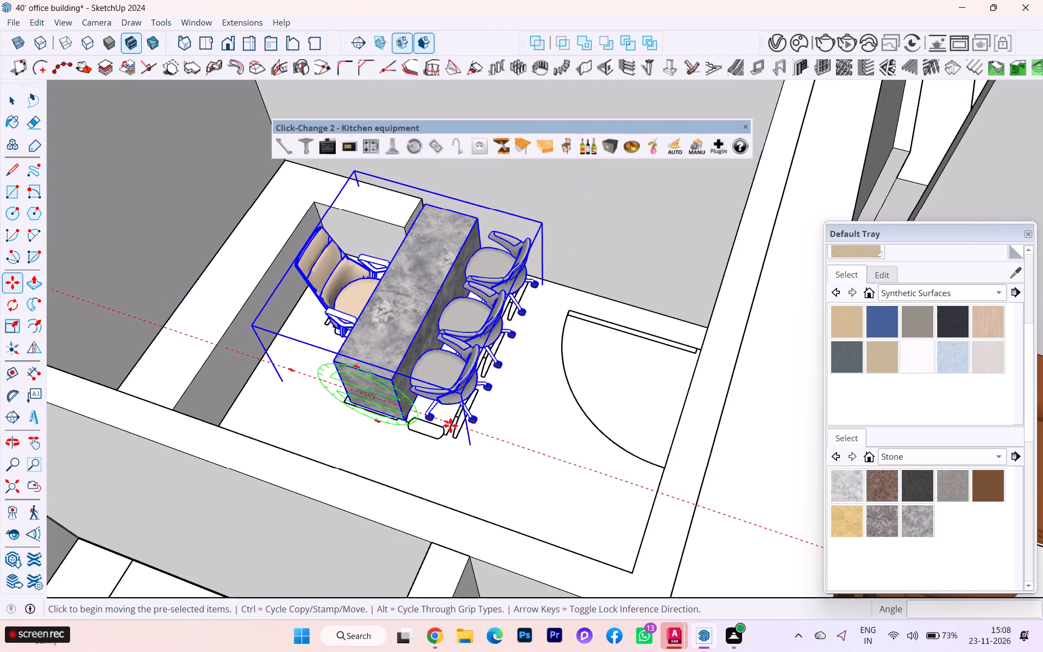
scroll(450, 426, "down", 3)
scroll(450, 427, "up", 2)
scroll(450, 427, "down", 4)
scroll(451, 431, "up", 1)
scroll(451, 431, "down", 6)
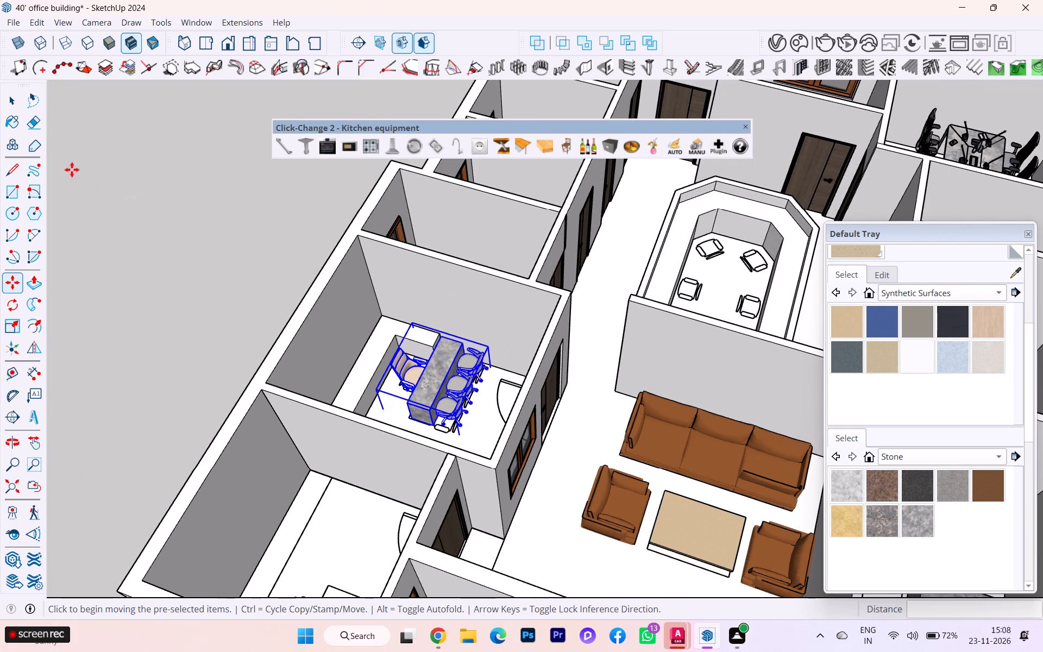
left_click(7, 99)
left_click(134, 200)
Open the L-shaped counter group, Push/Pull its top face up 6", and close the group.
middle_click_drag(325, 330, 290, 347)
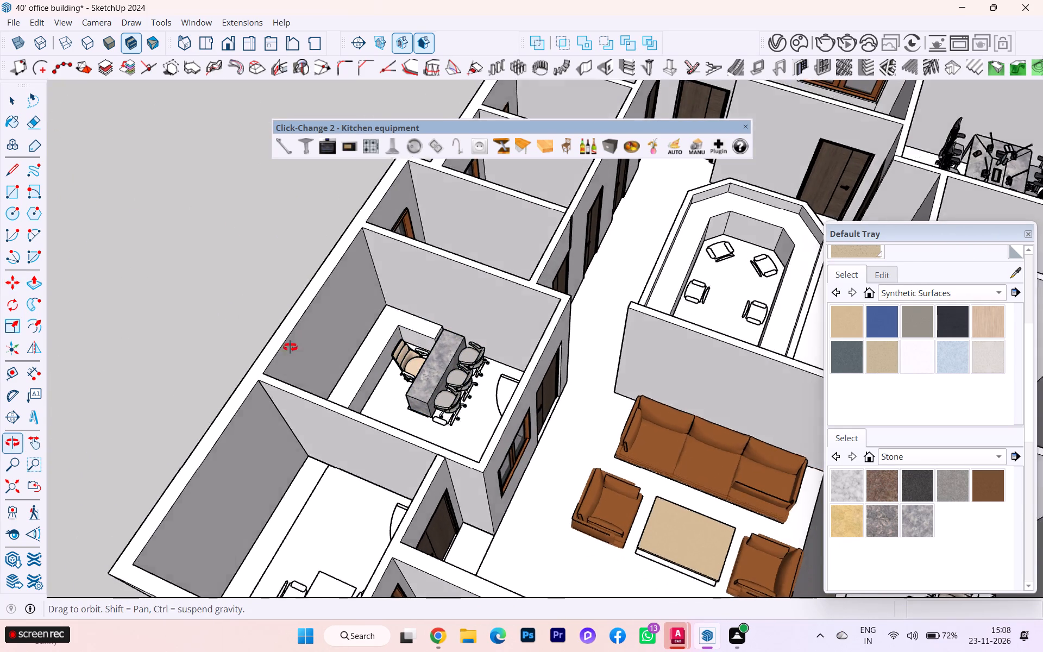
middle_click_drag(290, 347, 262, 349)
scroll(294, 326, "up", 4)
scroll(407, 352, "down", 1)
middle_click_drag(400, 356, 260, 360)
scroll(356, 269, "up", 5)
scroll(413, 289, "down", 1)
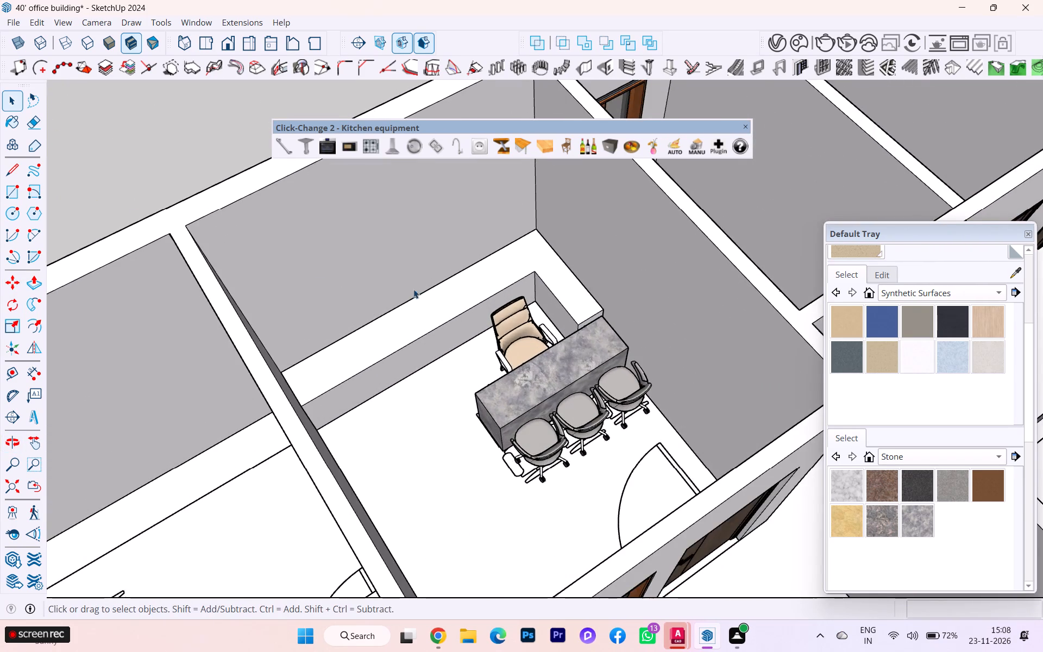
middle_click_drag(377, 296, 287, 308)
scroll(381, 330, "up", 1)
left_click(338, 304)
double_click(329, 305)
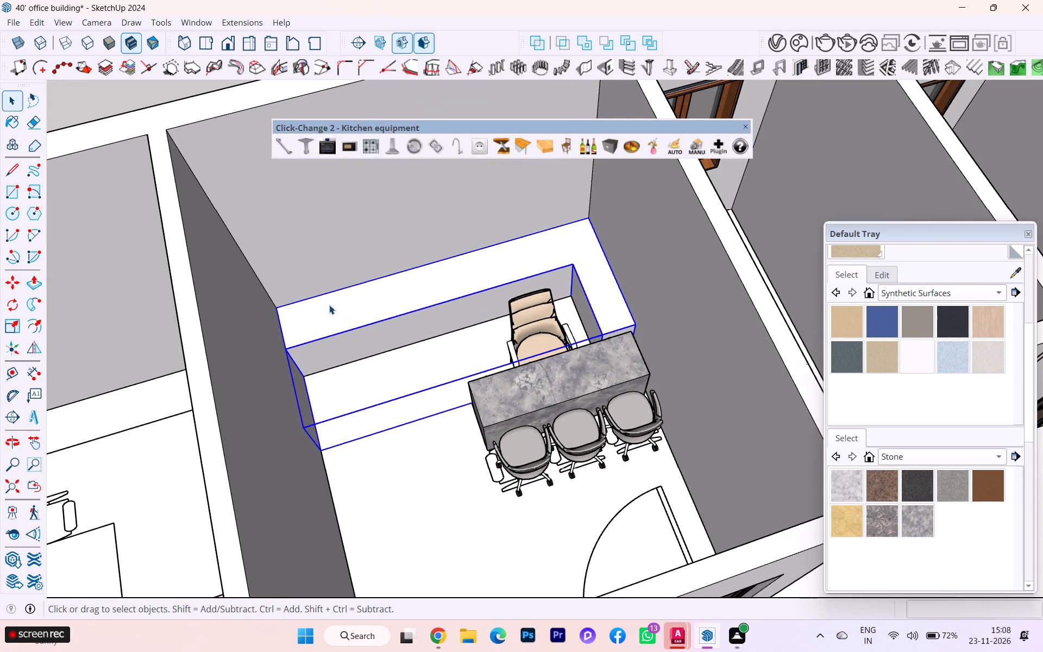
left_click(315, 310)
key("p")
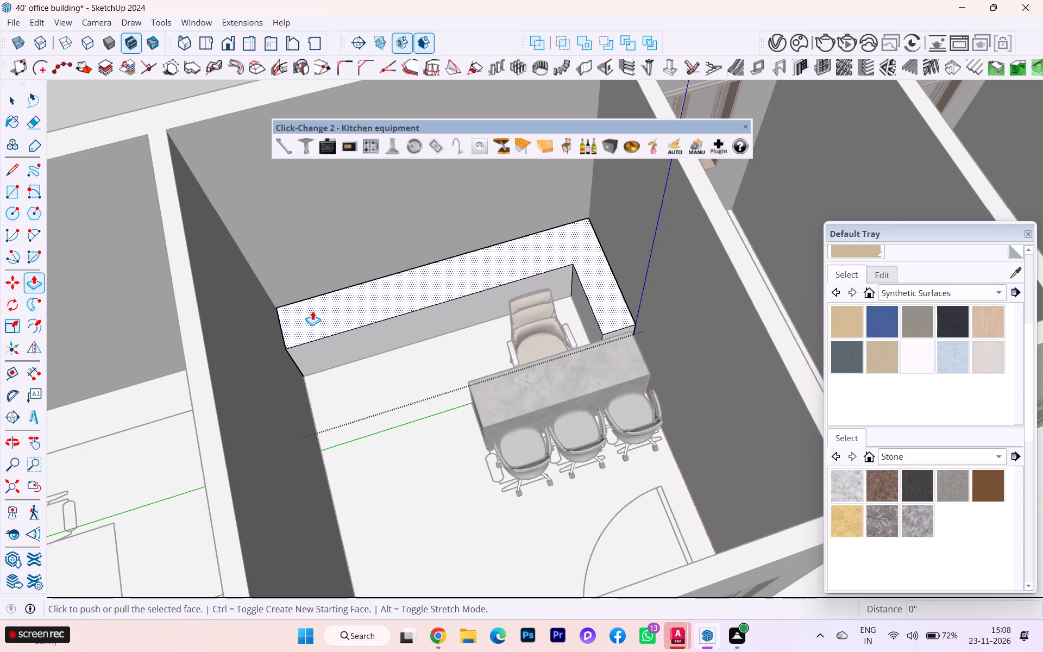
key("Return")
left_click(312, 311)
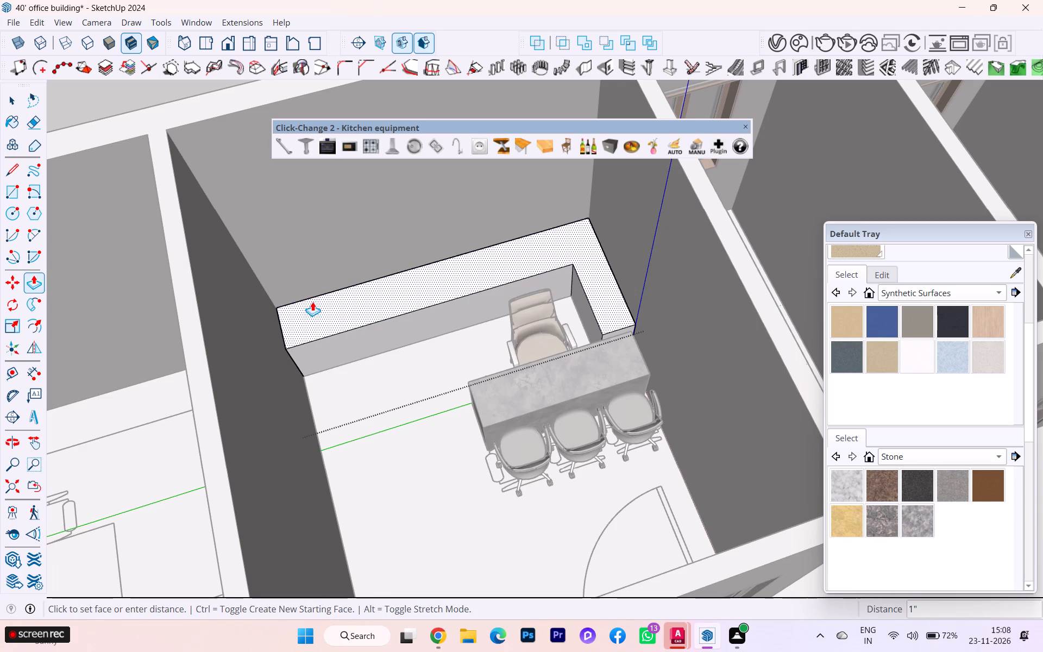
key("6")
key("Return")
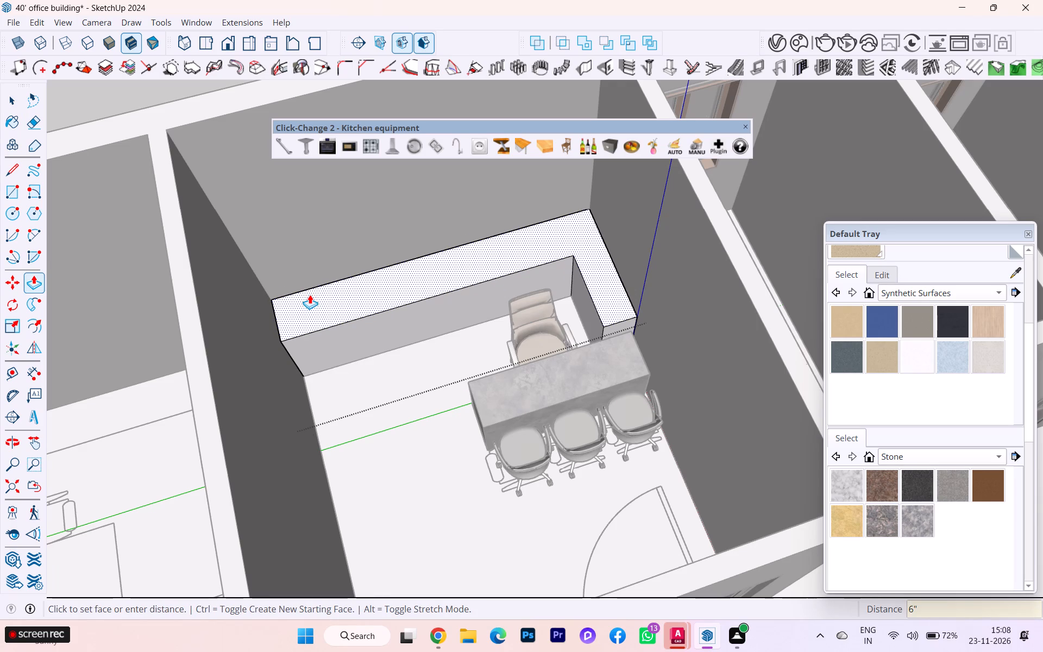
left_click(16, 100)
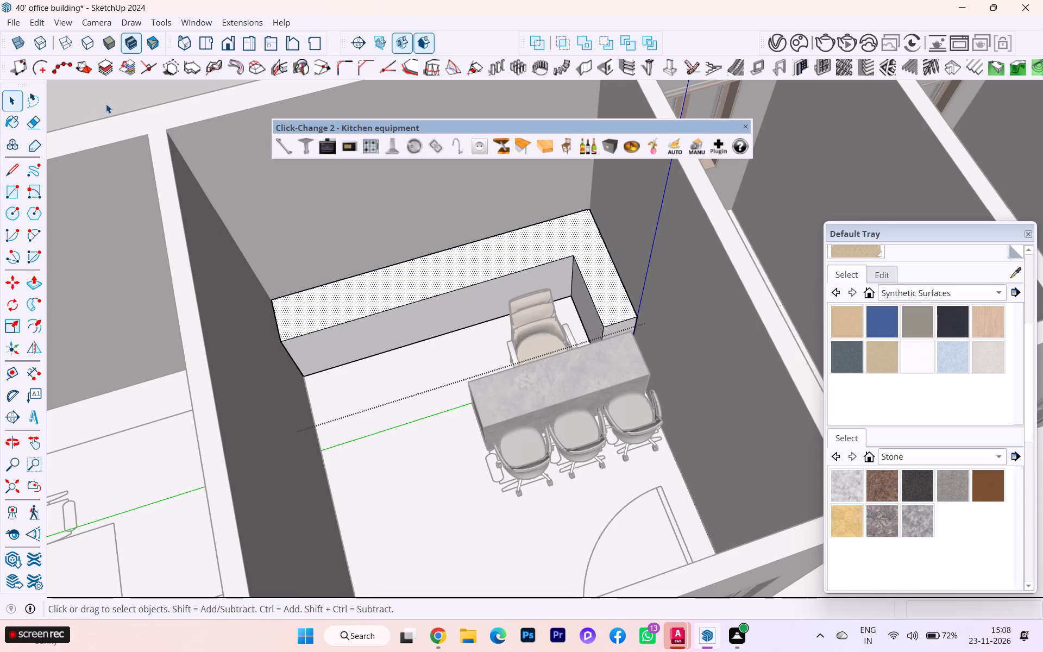
left_click(105, 103)
Open the L-shaped counter group and offset the outline of its long front face inward by 0.75".
middle_click_drag(309, 322, 277, 294)
scroll(318, 349, "up", 4)
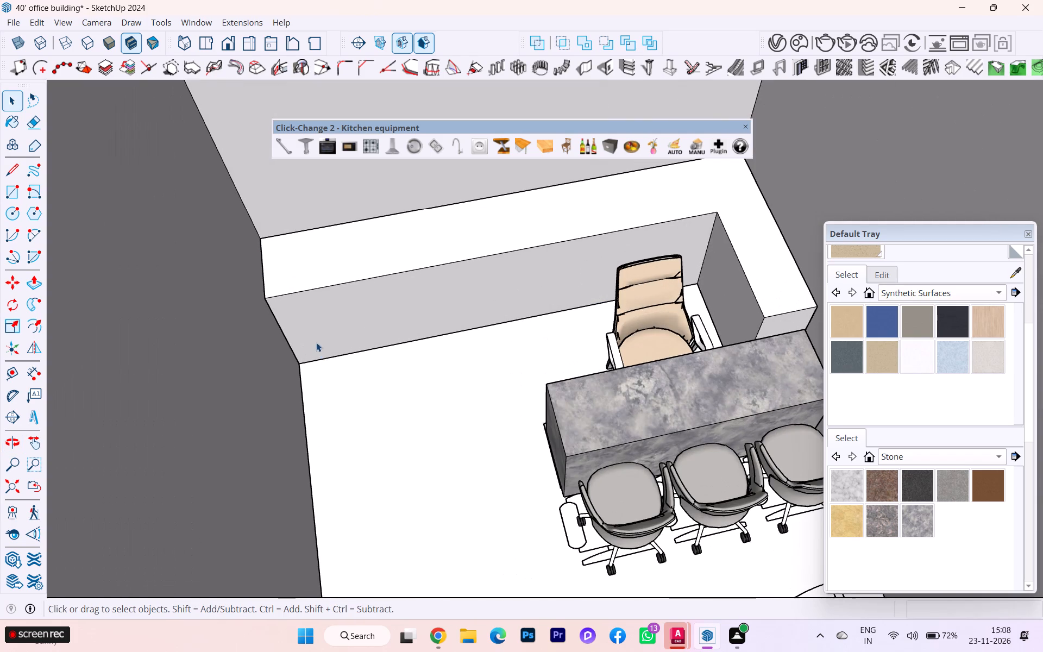
double_click(310, 330)
left_click(288, 327)
left_click(278, 328)
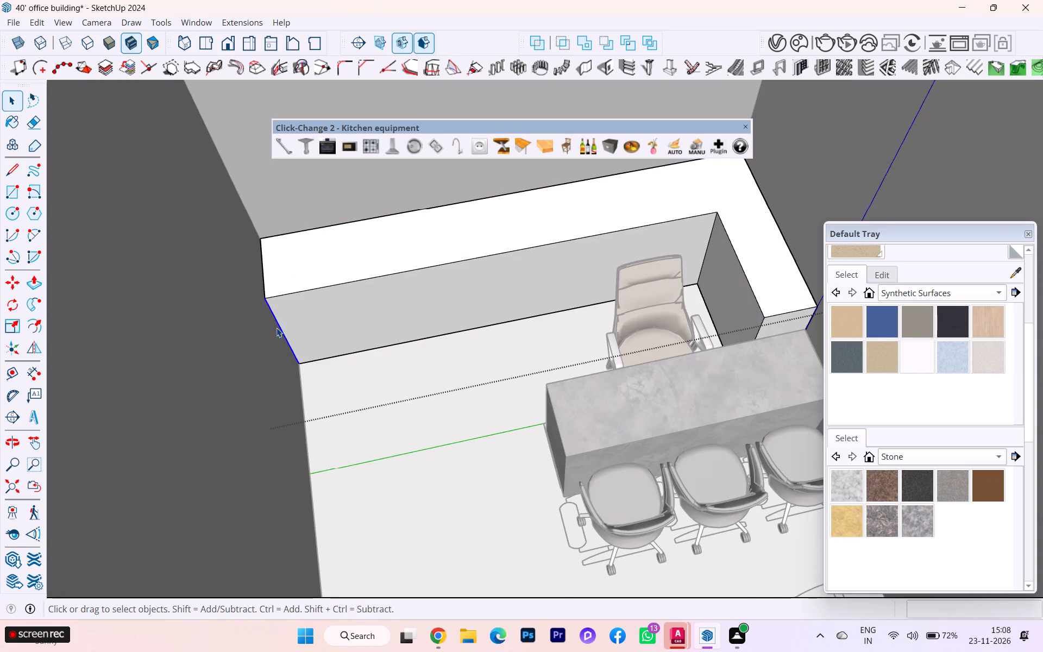
left_click(289, 321)
key("f")
key("Return")
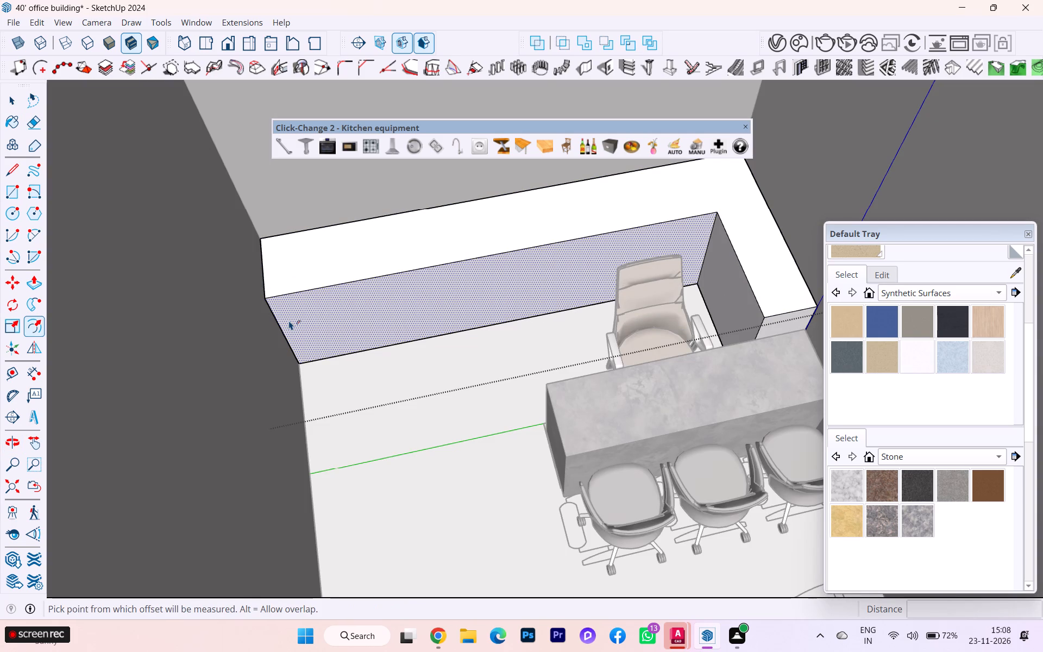
left_click(286, 325)
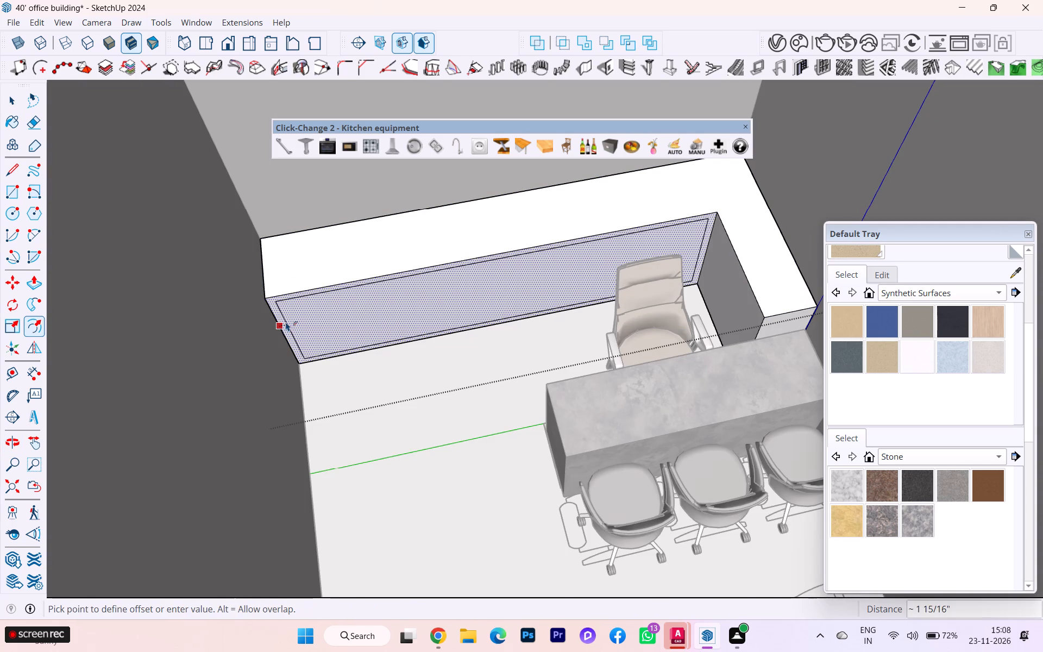
scroll(286, 322, "up", 2)
type(".75")
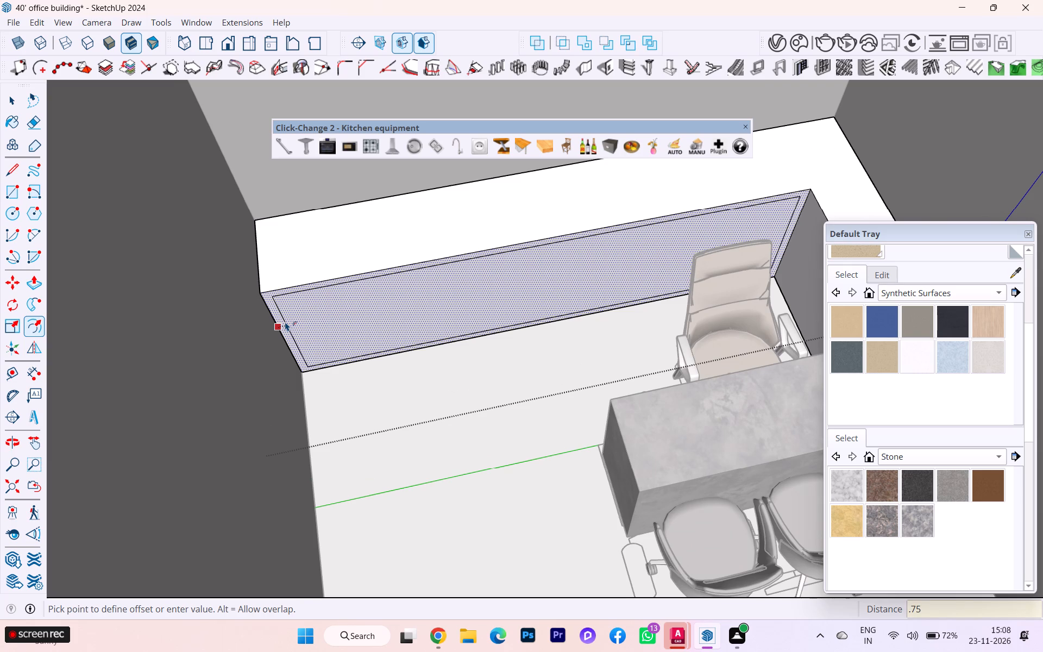
key("Return")
left_click(14, 99)
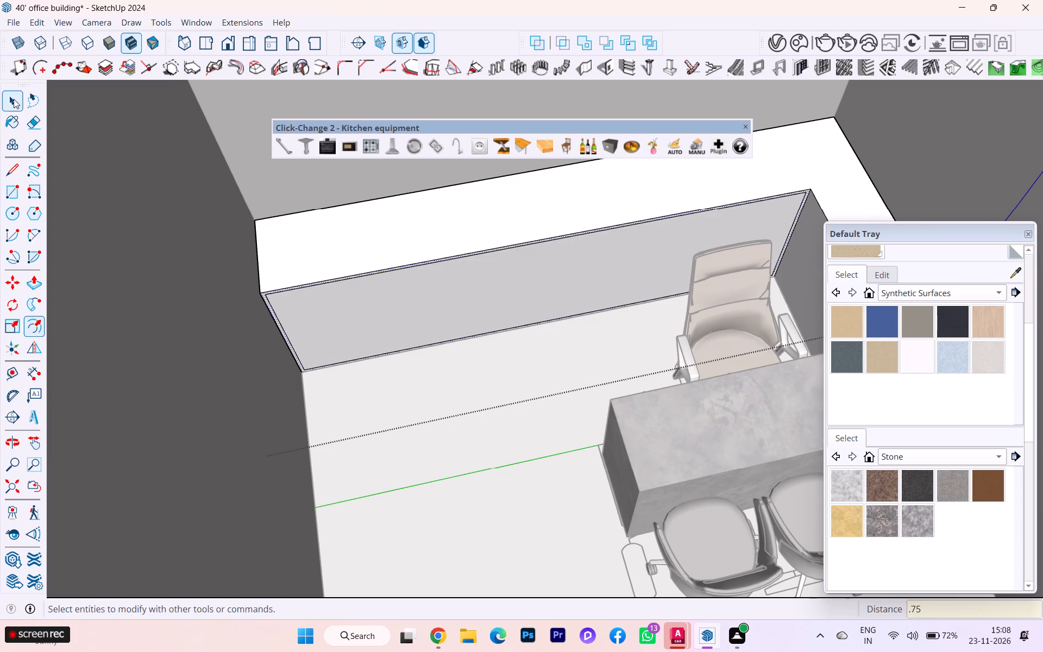
Push/Pull the inset long front face into the counter by about 7 1/16", and push it in a further 4 3/4".
left_click(336, 306)
key("p")
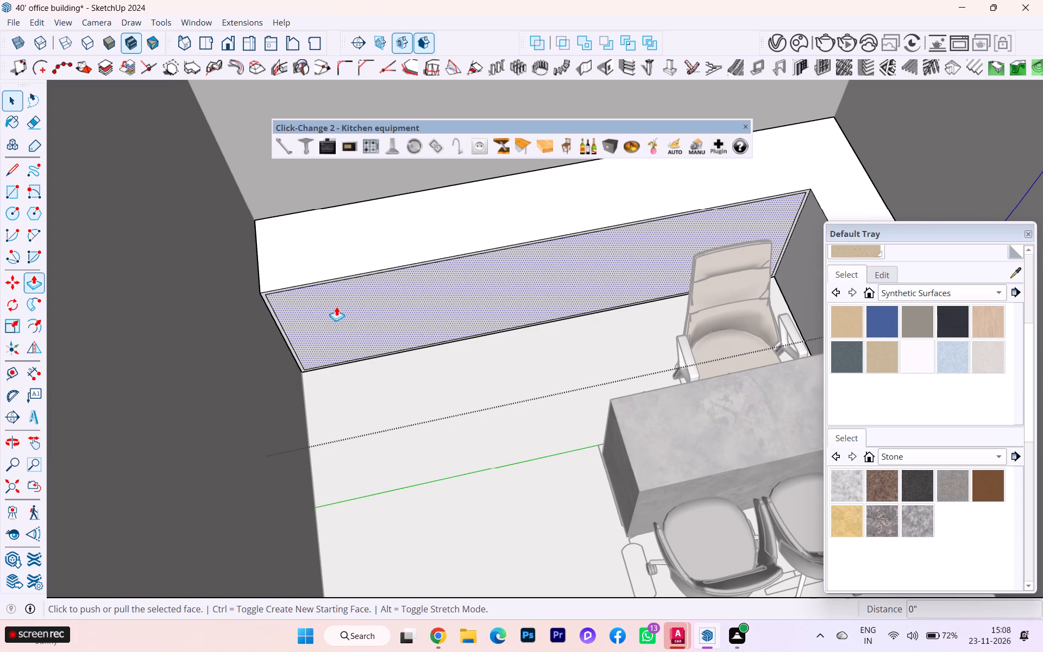
key("Return")
left_click(336, 306)
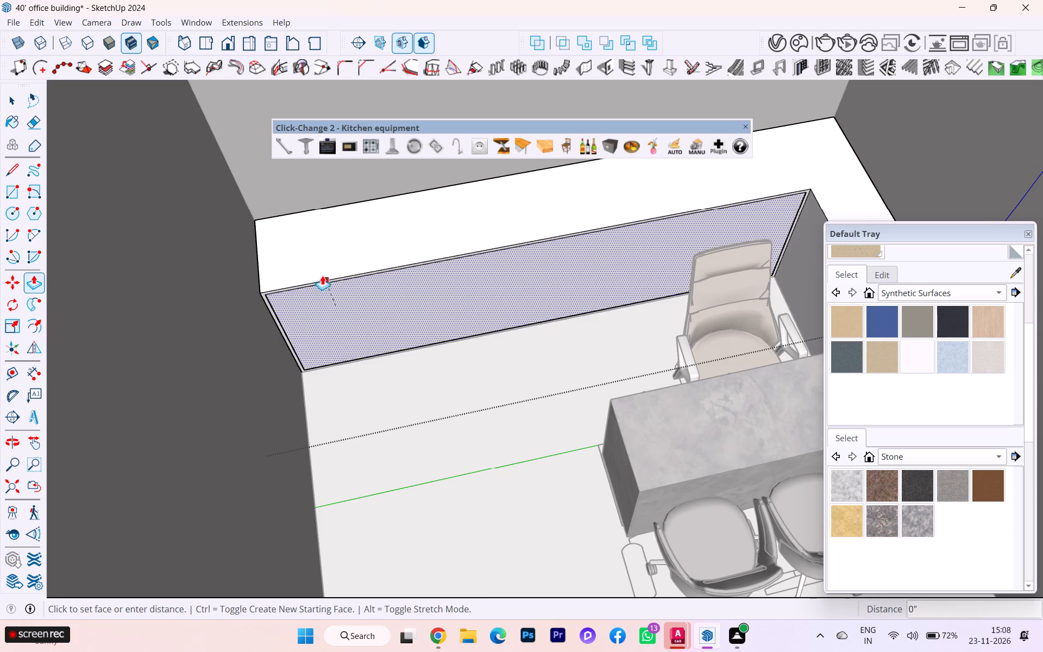
scroll(353, 303, "up", 5)
middle_click_drag(361, 310, 367, 234)
scroll(367, 234, "up", 1)
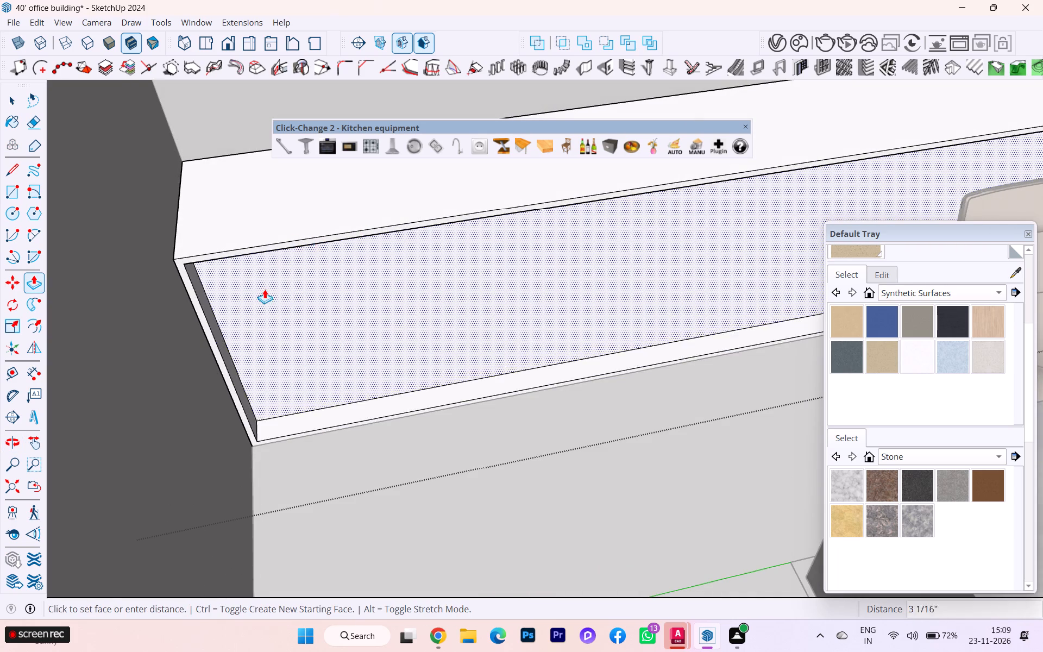
scroll(282, 313, "up", 2)
left_click(321, 249)
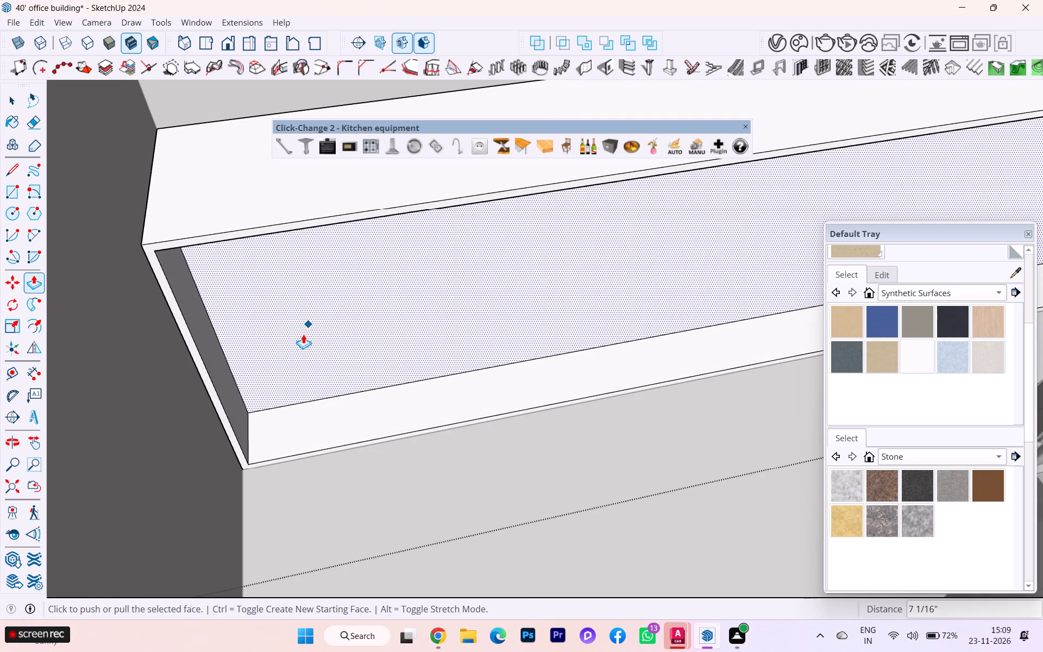
left_click(298, 349)
left_click(282, 319)
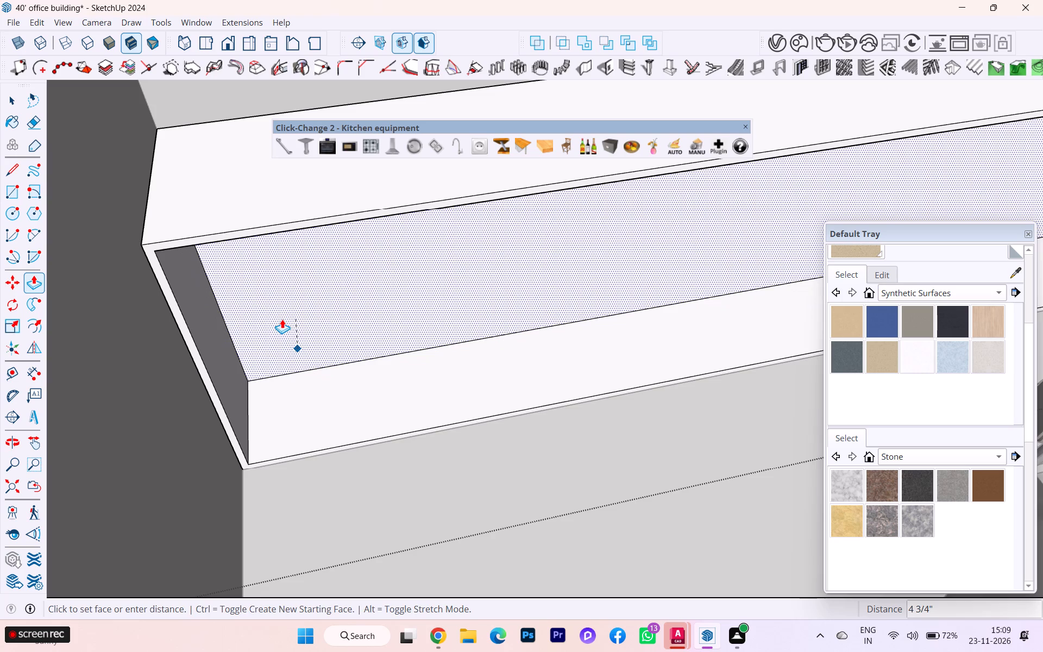
scroll(420, 395, "down", 5)
scroll(425, 404, "up", 1)
scroll(430, 404, "down", 2)
scroll(430, 404, "up", 1)
scroll(359, 392, "down", 2)
scroll(358, 391, "up", 2)
scroll(357, 390, "down", 1)
middle_click_drag(318, 389, 448, 439)
scroll(341, 405, "down", 1)
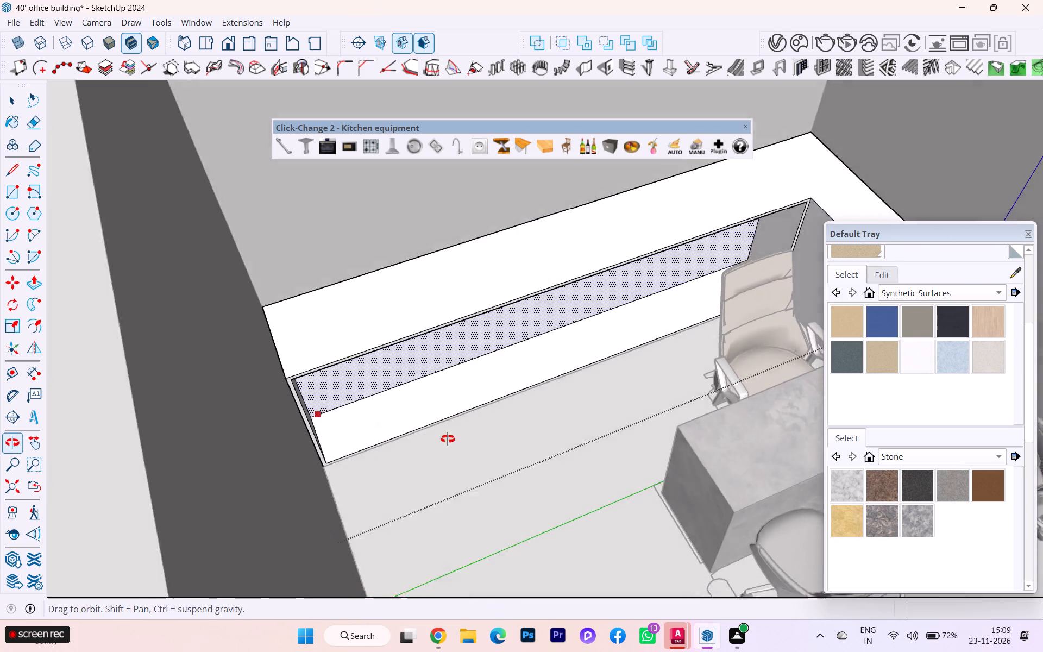
middle_click_drag(448, 439, 487, 469)
scroll(86, 352, "down", 2)
scroll(86, 352, "up", 1)
scroll(86, 352, "down", 2)
scroll(309, 372, "down", 2)
scroll(675, 180, "up", 2)
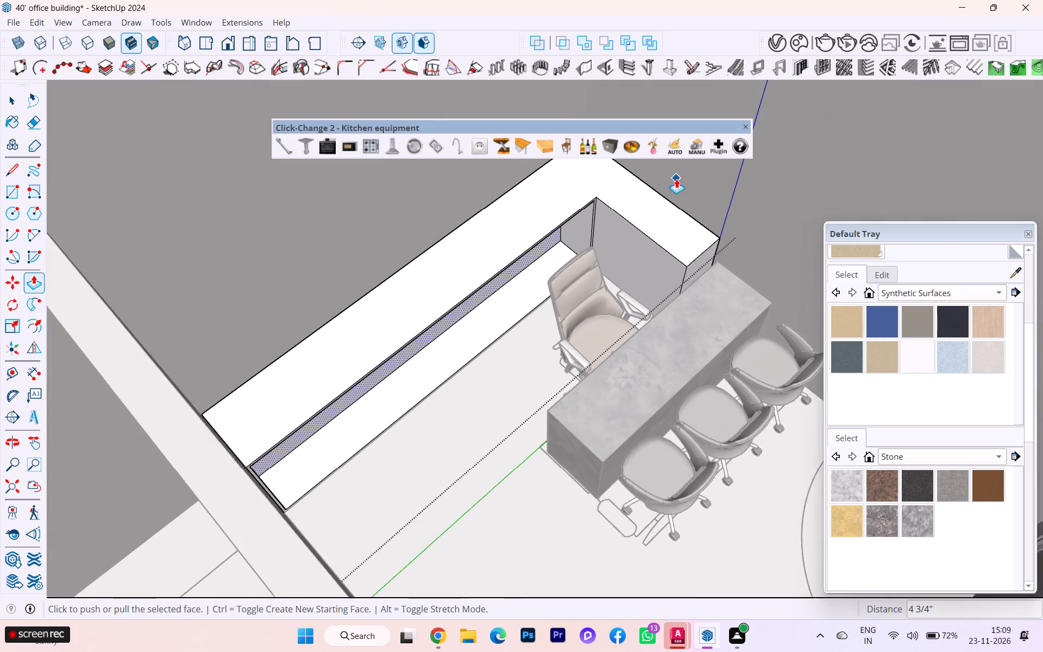
left_click(15, 96)
Offset the outline of the short wing's inner face on the L-shaped counter inward by 0.75".
scroll(638, 286, "up", 3)
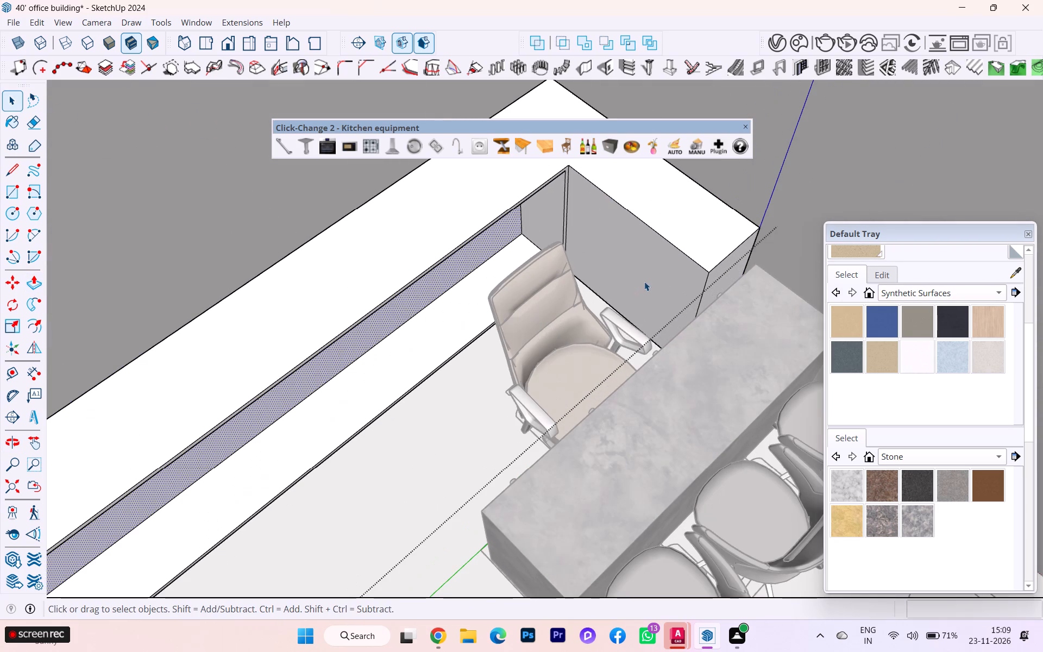
left_click(644, 281)
key("f")
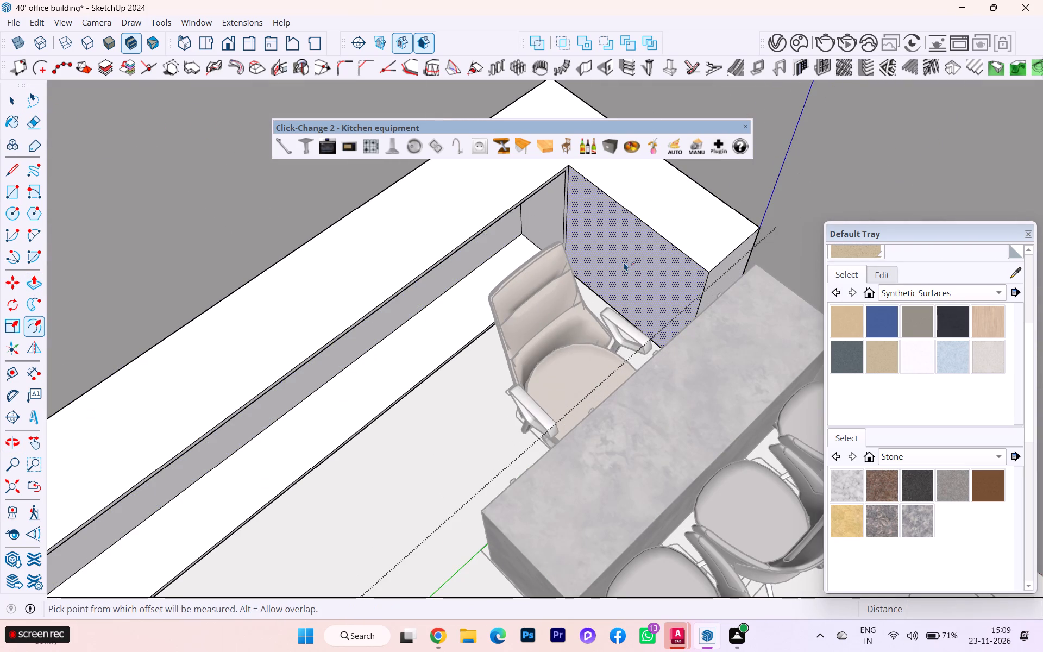
key("Return")
left_click(576, 212)
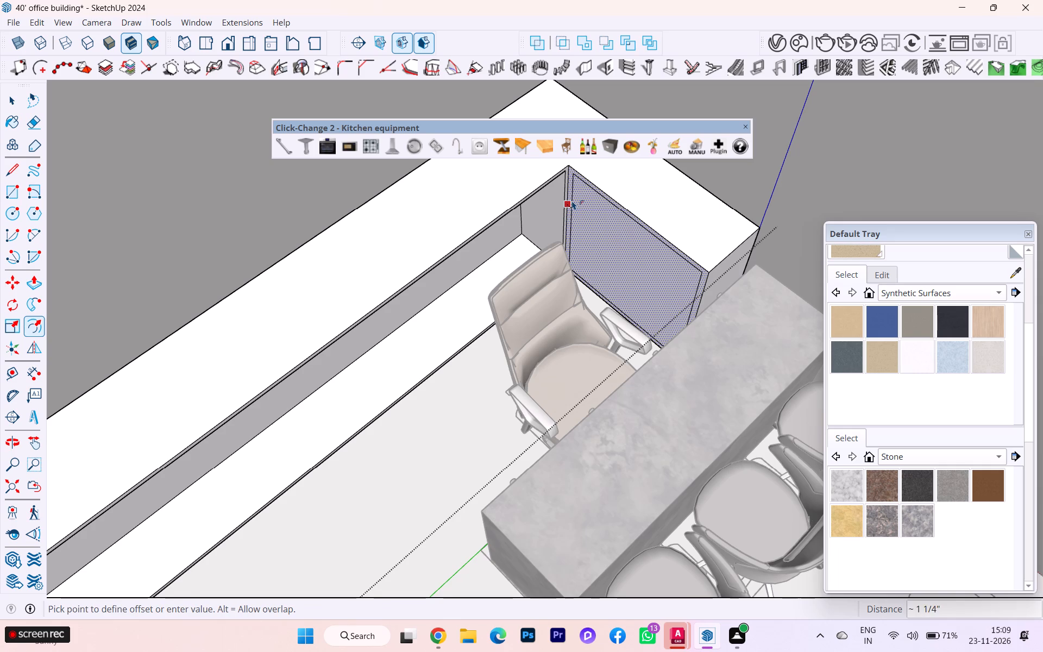
type(".75")
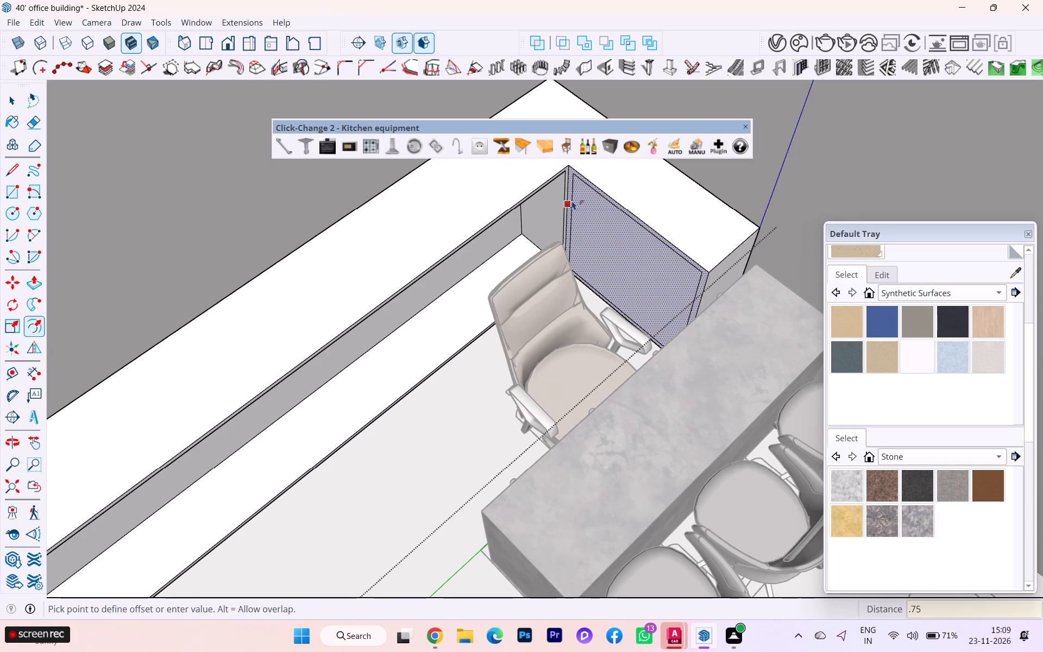
key("Return")
left_click(10, 102)
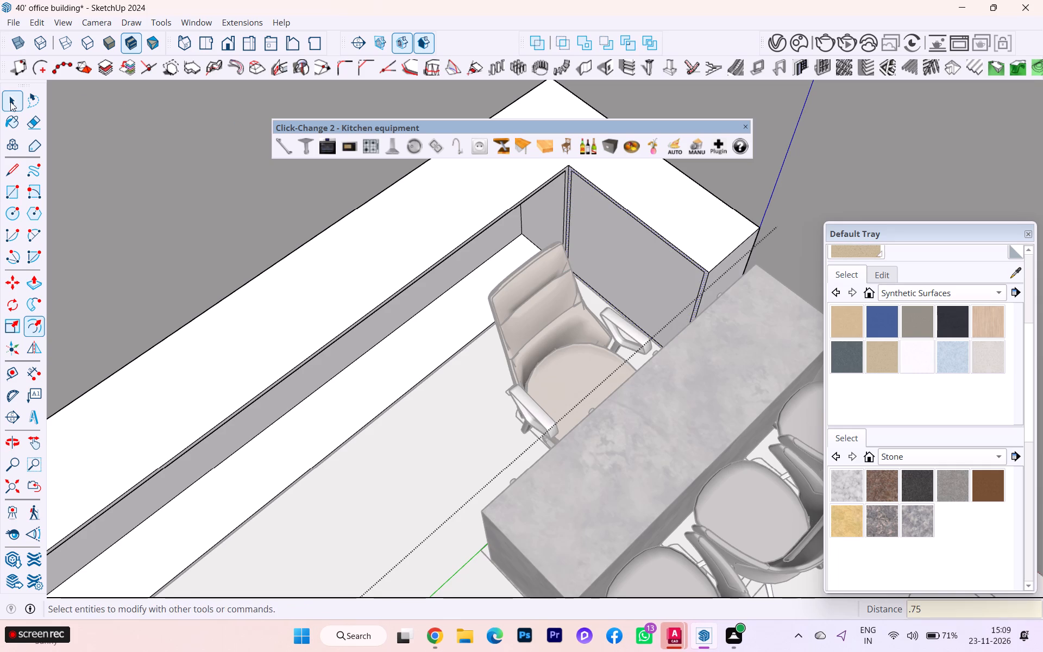
Push/Pull the inset face of the counter's short wing inward by 10 5/16" to hollow it out.
left_click(604, 238)
middle_click_drag(623, 230, 703, 228)
scroll(633, 228, "up", 1)
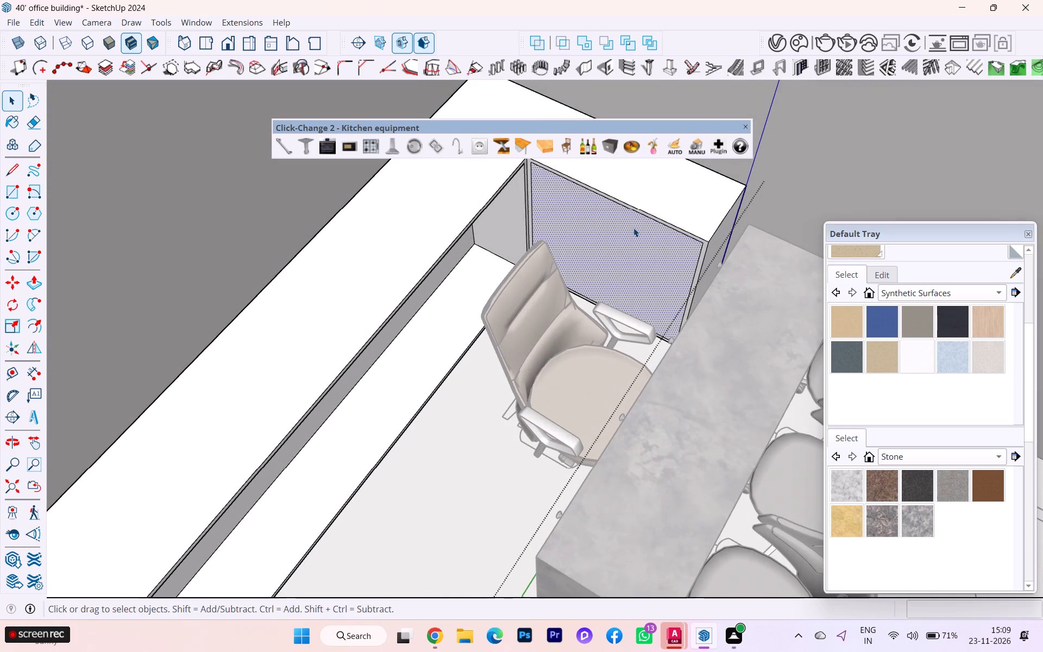
key("p")
key("Return")
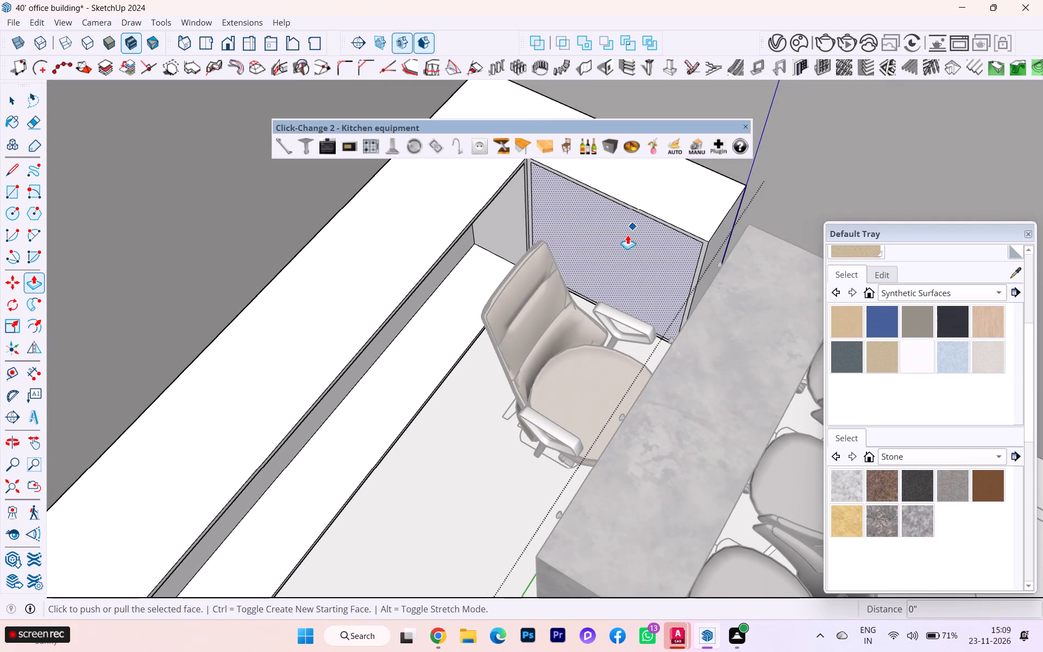
left_click(624, 240)
middle_click_drag(641, 222, 706, 147)
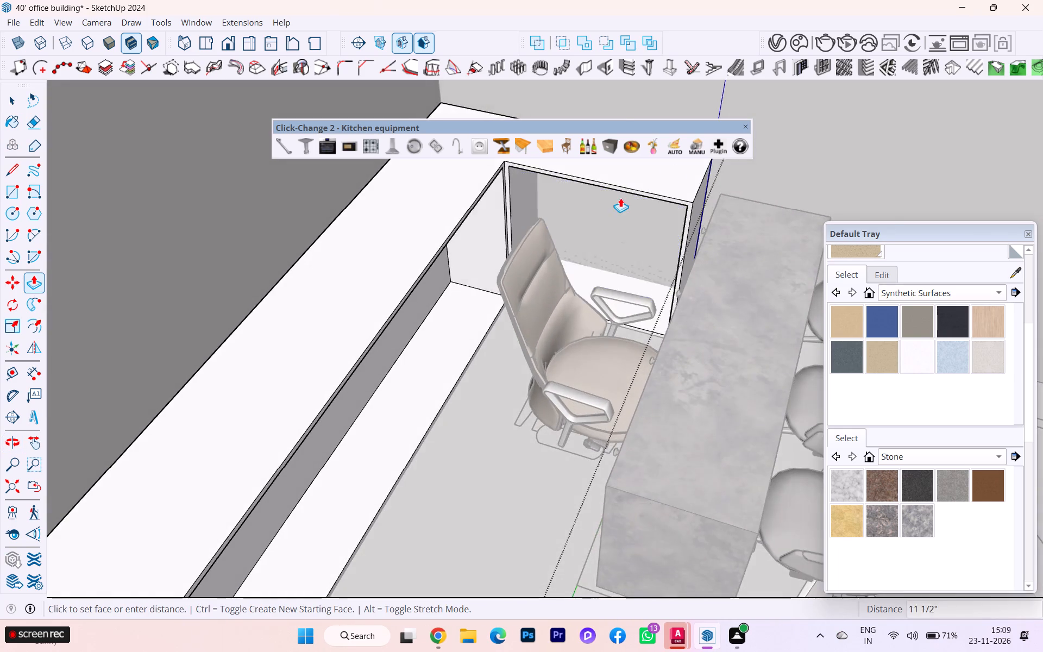
scroll(619, 199, "up", 3)
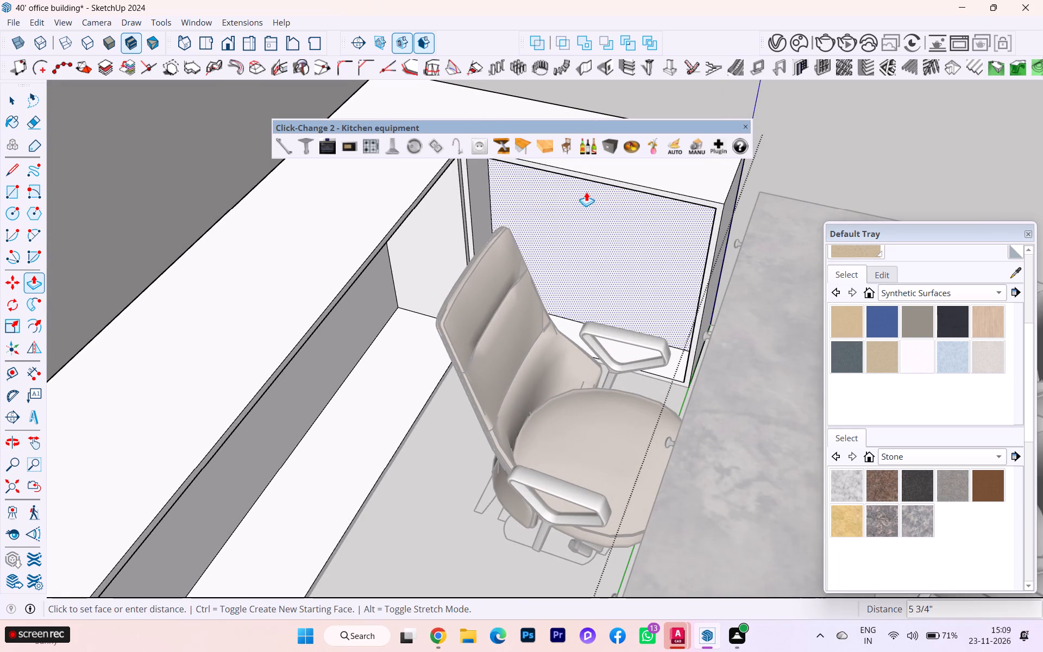
left_click(624, 188)
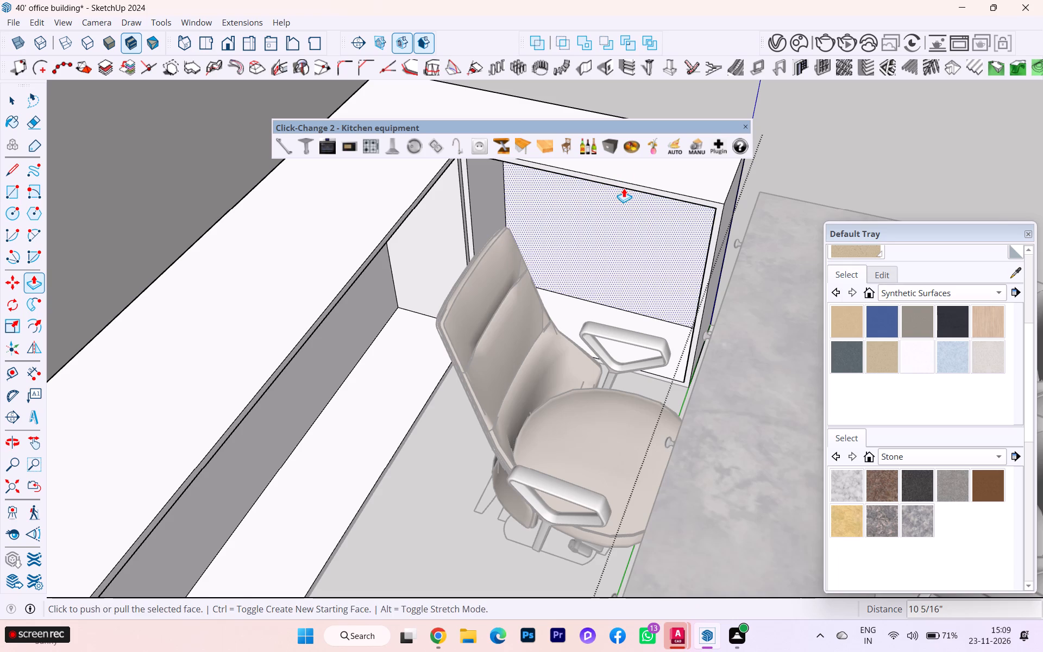
scroll(636, 217, "down", 3)
middle_click_drag(575, 244, 500, 255)
left_click(21, 100)
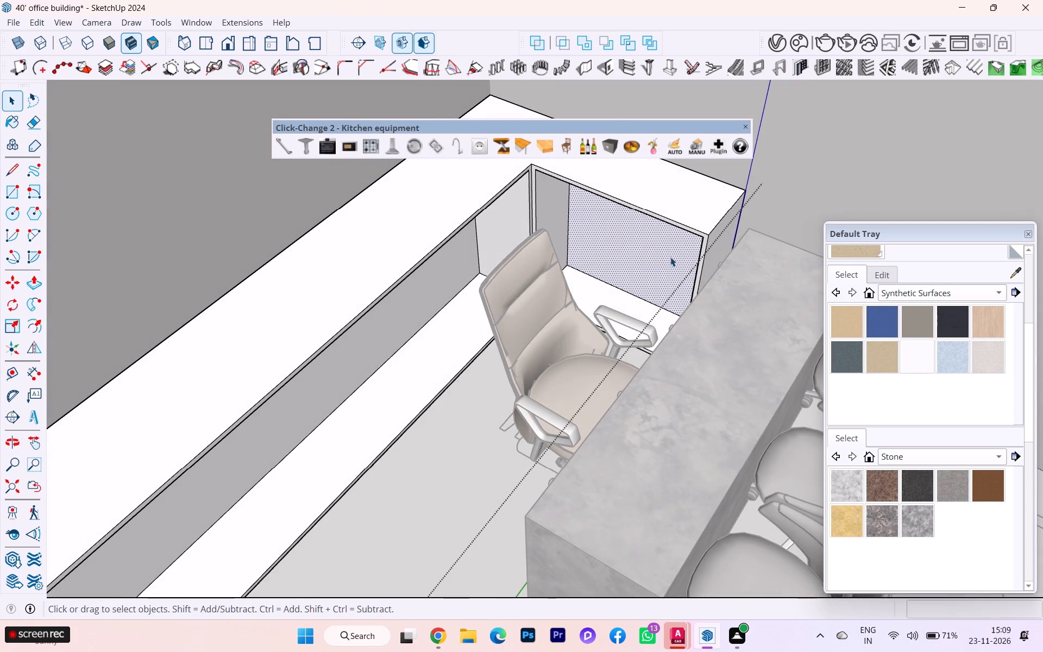
Push/Pull the corner-side face inside the short wing's recess by 3/4" toward the long recess.
scroll(670, 257, "up", 2)
left_click(549, 202)
left_click(533, 202)
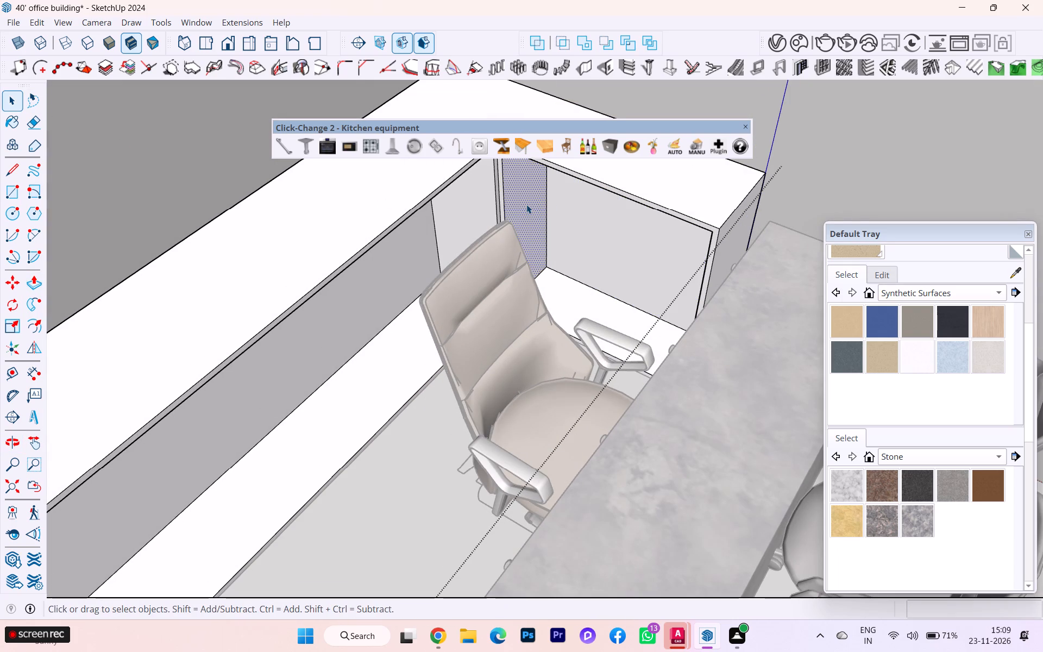
key("p")
key("Return")
left_click(526, 204)
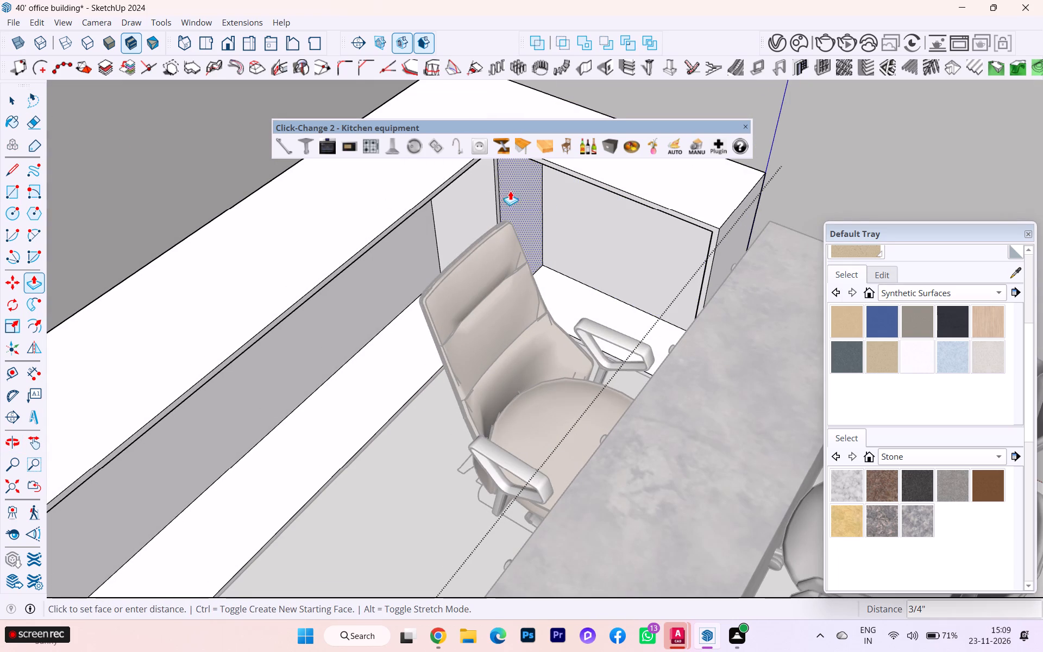
left_click(497, 184)
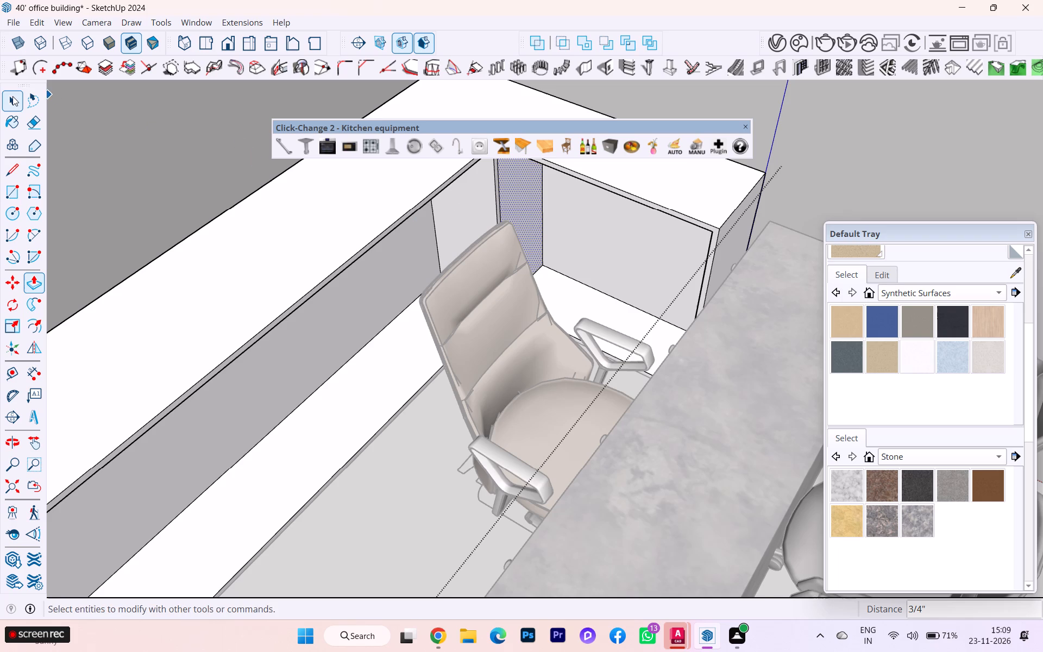
left_click(12, 96)
Push/Pull the corner end face of the long recess by 3/4", and push it a further 10 5/16" to the short recess's back.
scroll(487, 233, "up", 2)
left_click(468, 200)
key("p")
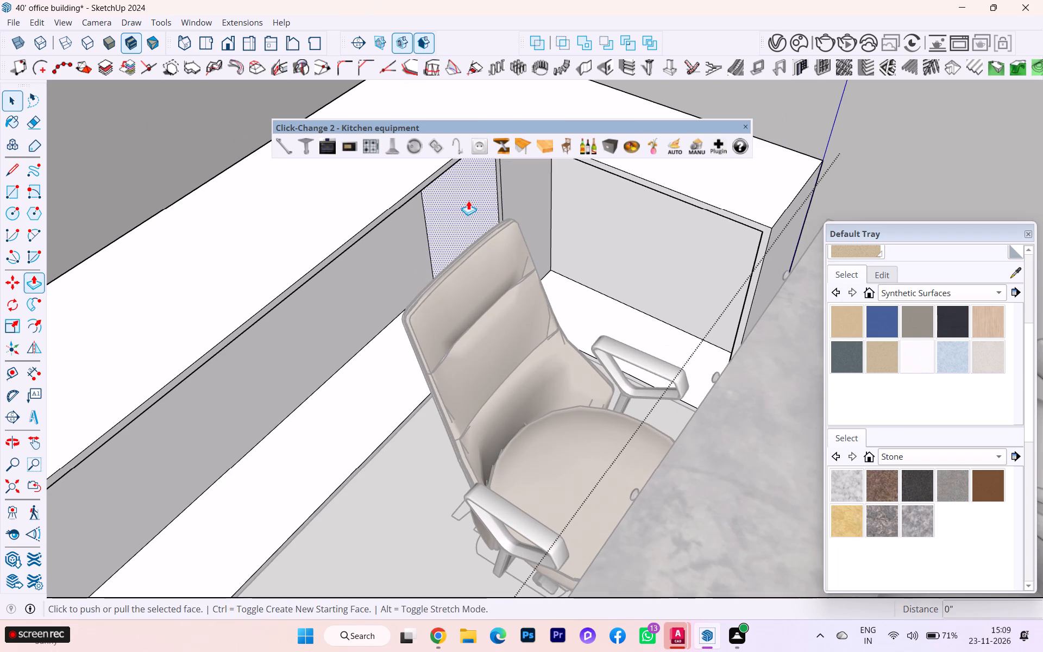
key("Return")
left_click(468, 200)
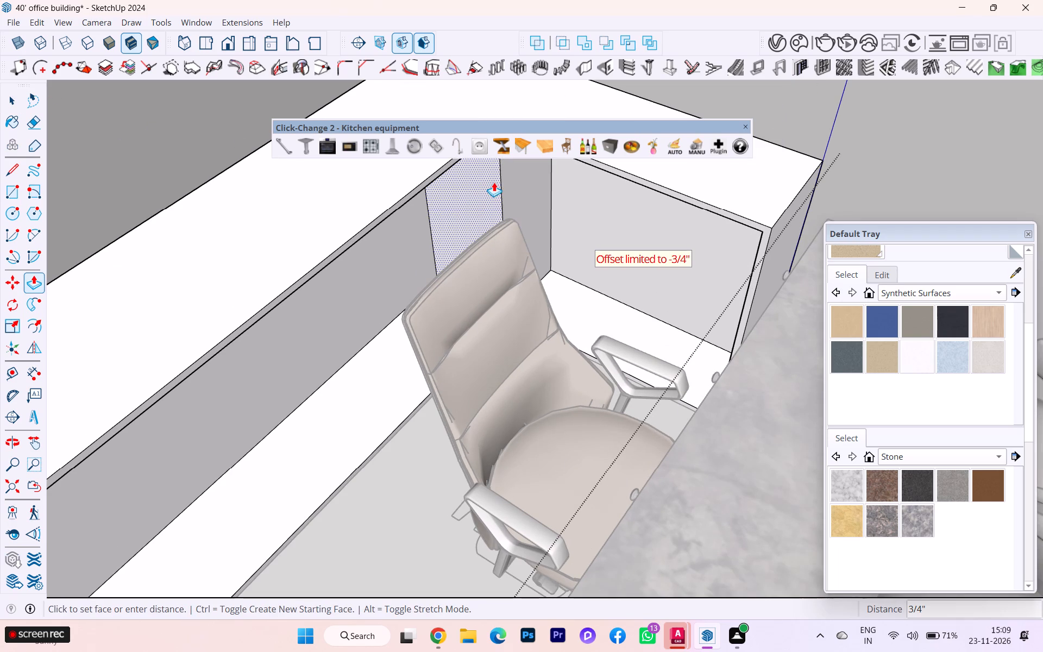
left_click(494, 182)
left_click(8, 98)
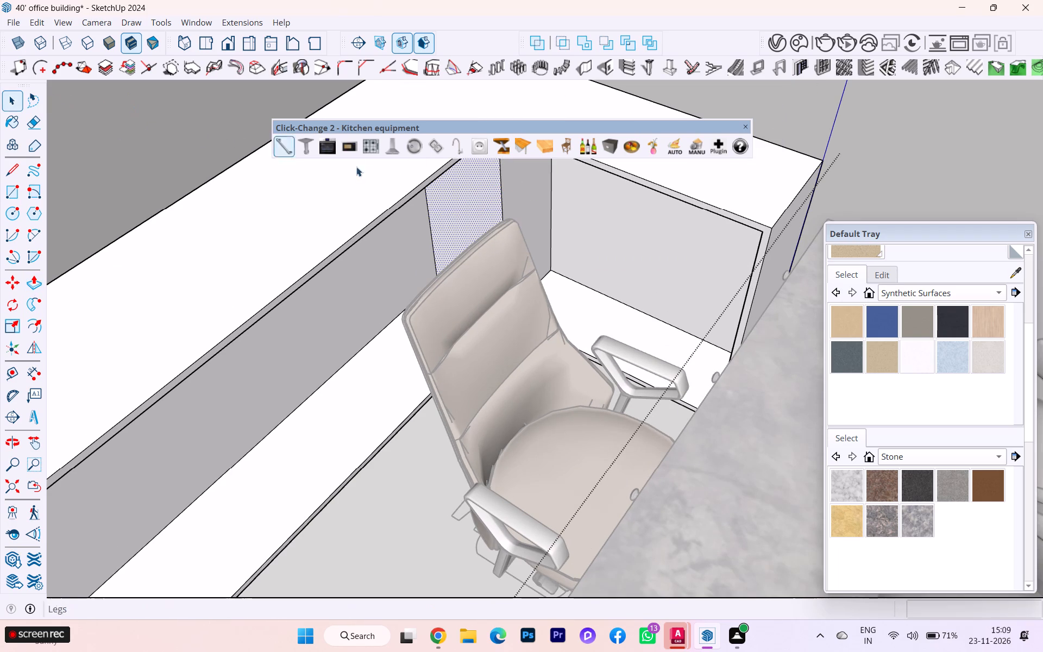
left_click(470, 196)
key("p")
key("Return")
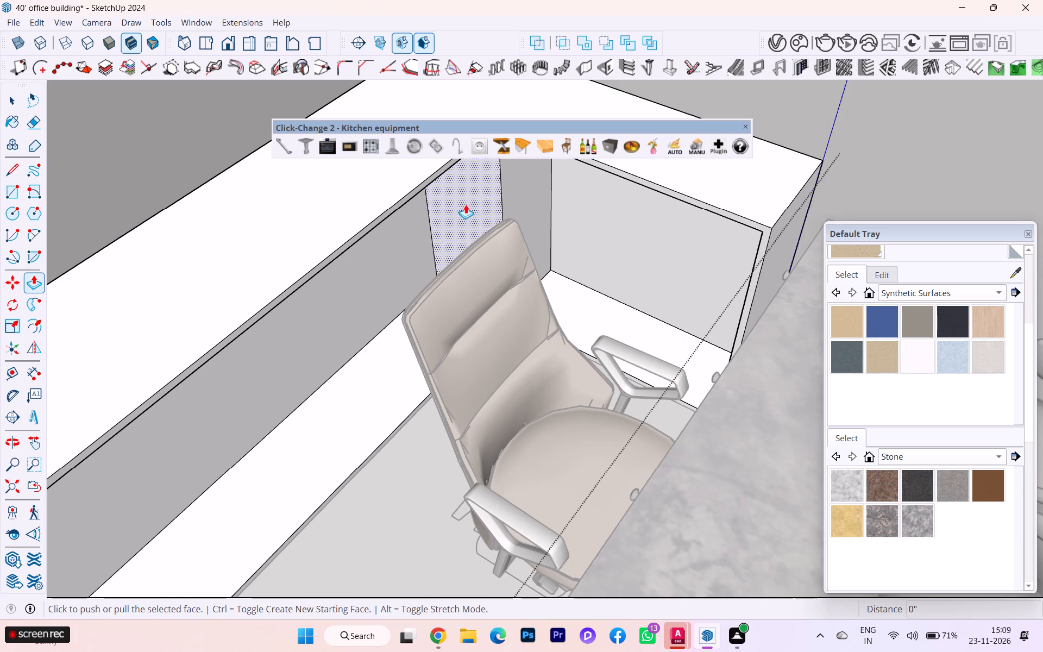
left_click(466, 204)
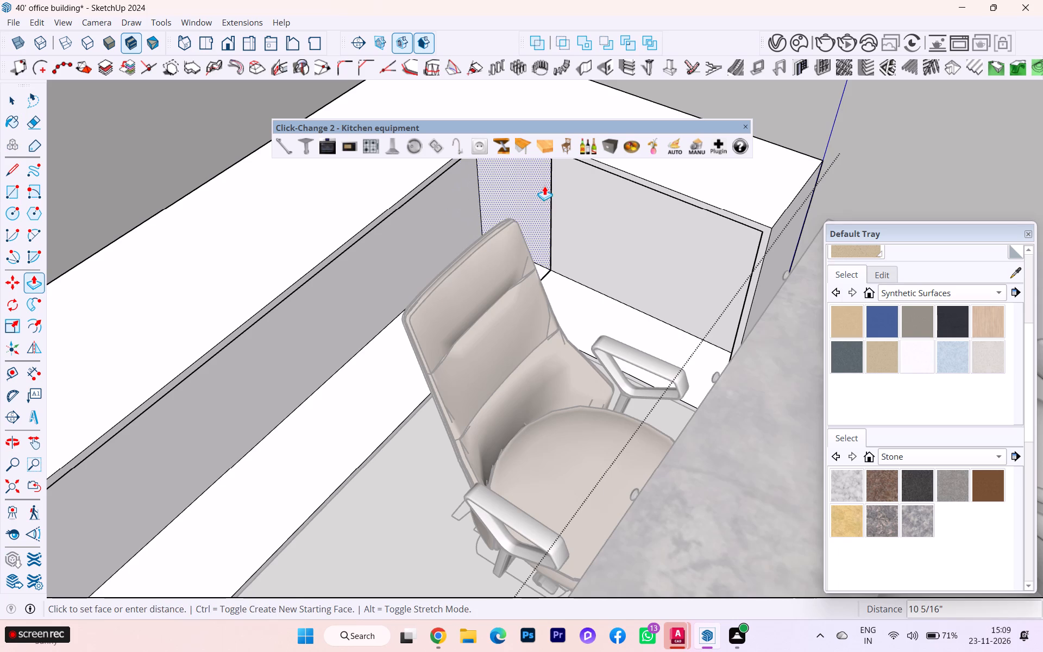
left_click(544, 186)
Erase the leftover vertical and floor edges where the two recesses join at the corner, and close the counter group.
scroll(579, 224, "up", 3)
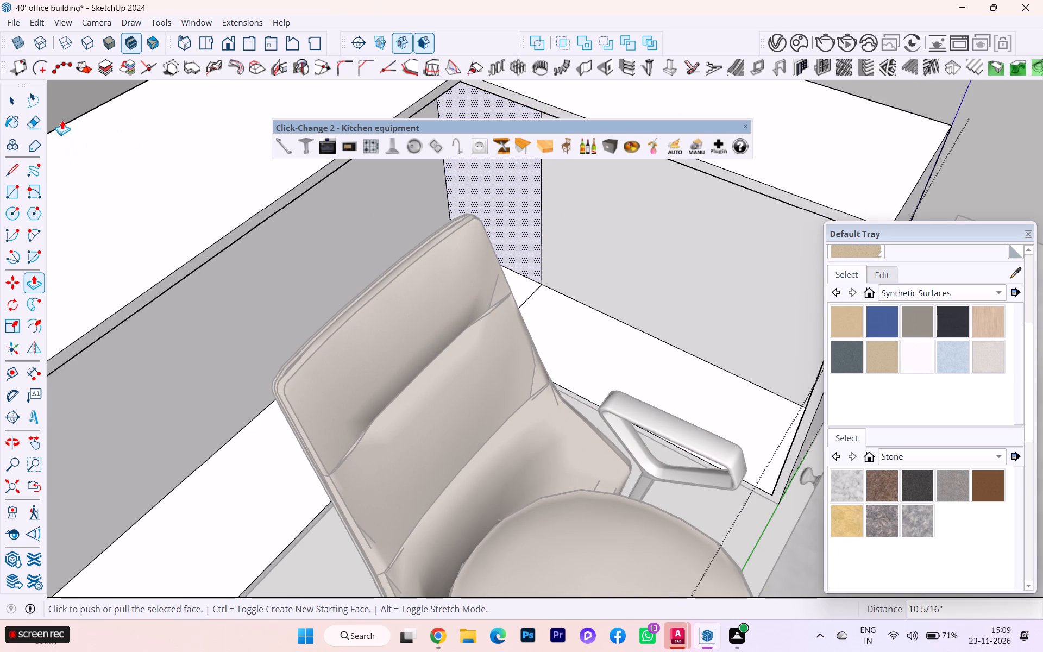
left_click(30, 116)
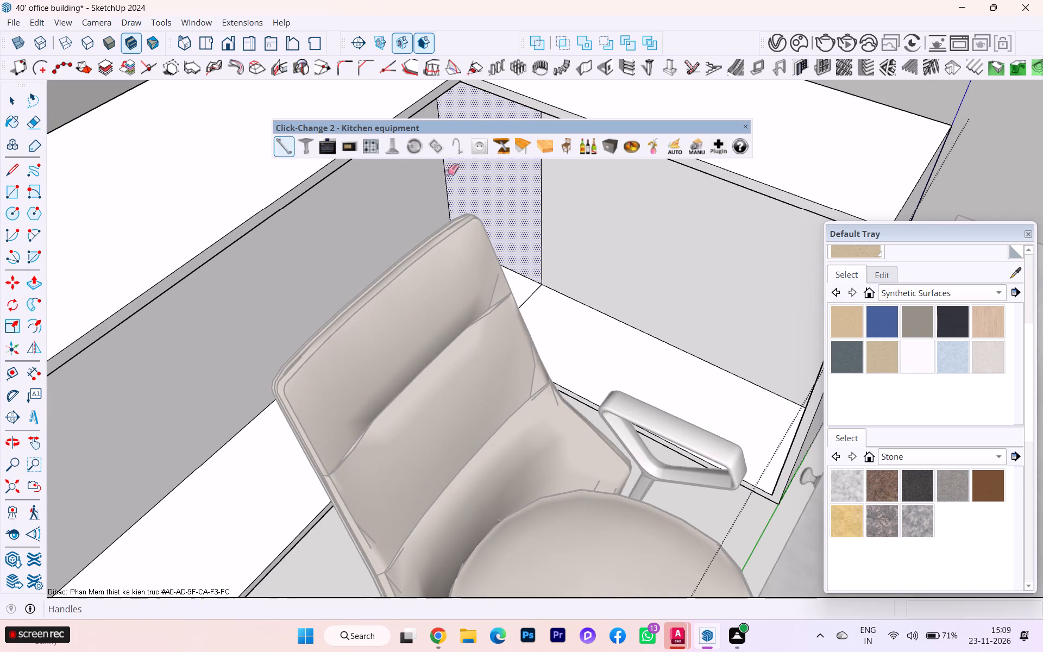
left_click(542, 190)
scroll(567, 206, "down", 2)
scroll(567, 211, "up", 2)
scroll(567, 212, "down", 4)
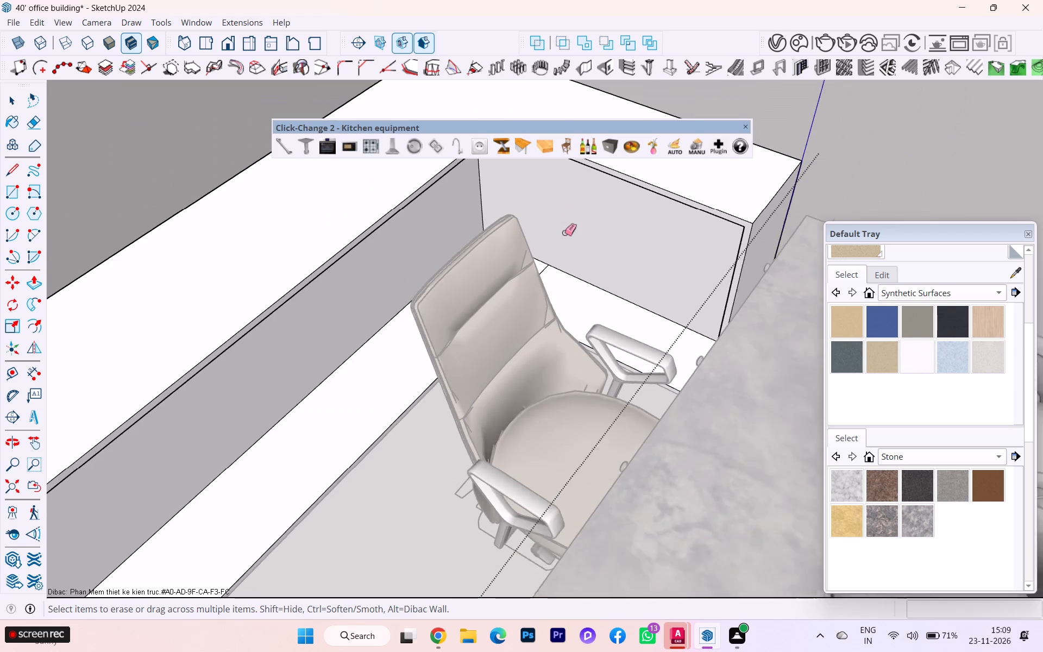
scroll(564, 233, "down", 2)
middle_click_drag(557, 252, 499, 297)
scroll(534, 272, "up", 4)
left_click(564, 254)
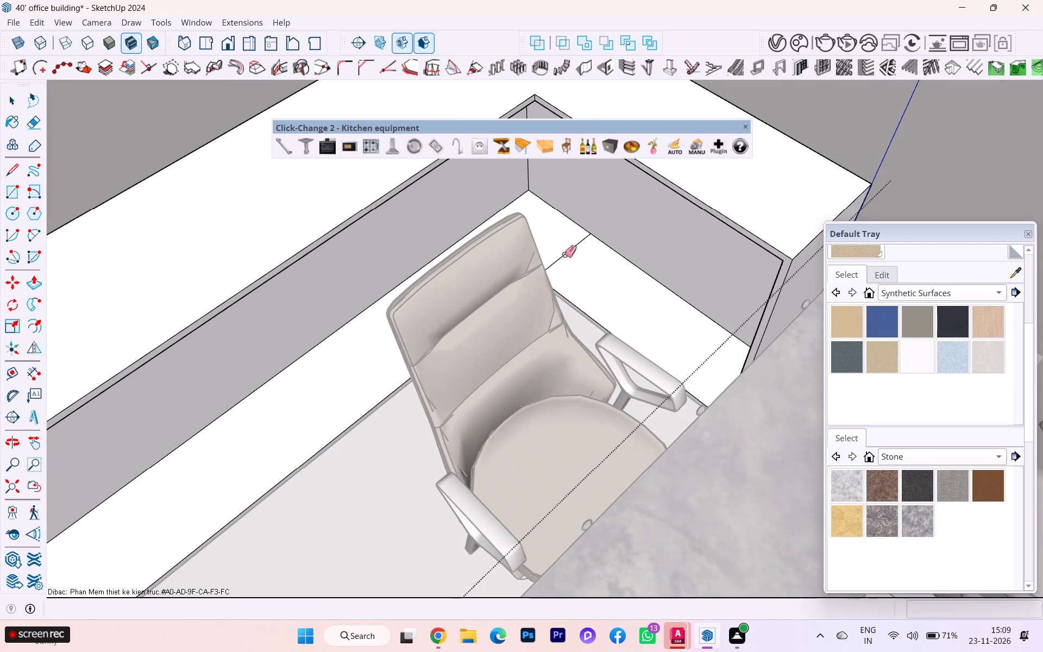
scroll(577, 250, "down", 1)
scroll(579, 251, "up", 2)
scroll(579, 252, "down", 1)
middle_click_drag(579, 253, 467, 244)
scroll(514, 207, "down", 6)
scroll(598, 234, "up", 1)
scroll(598, 234, "down", 1)
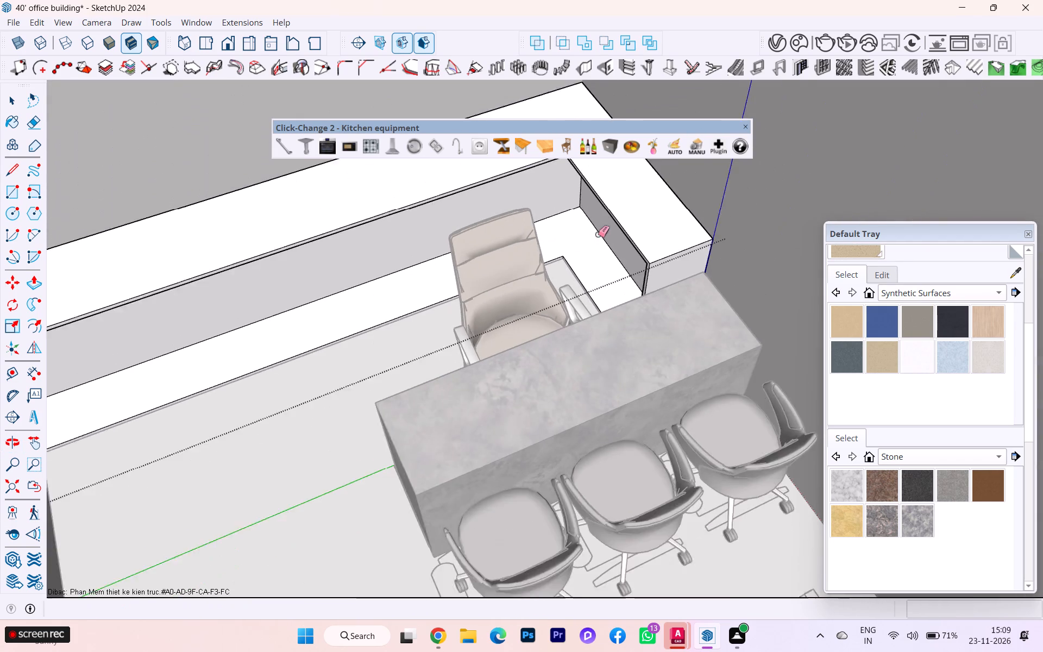
scroll(598, 234, "down", 2)
scroll(598, 234, "up", 2)
scroll(450, 240, "down", 1)
scroll(448, 241, "up", 2)
scroll(448, 246, "down", 3)
scroll(448, 246, "up", 1)
scroll(448, 246, "down", 4)
scroll(460, 247, "up", 1)
scroll(460, 247, "down", 4)
middle_click_drag(425, 250, 407, 236)
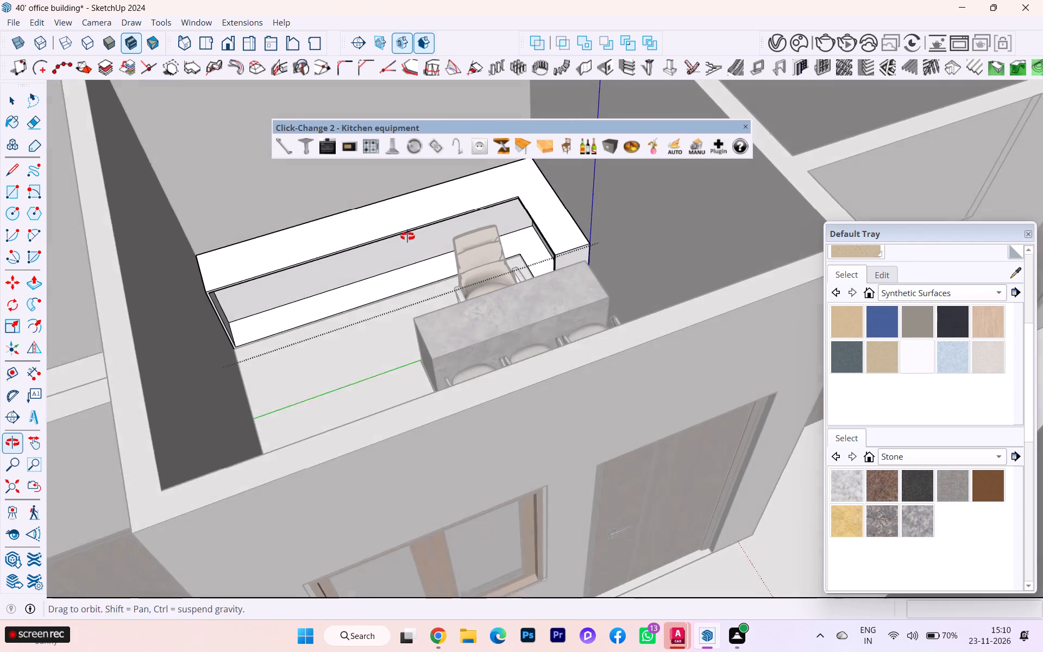
middle_click_drag(407, 236, 407, 236)
left_click(11, 104)
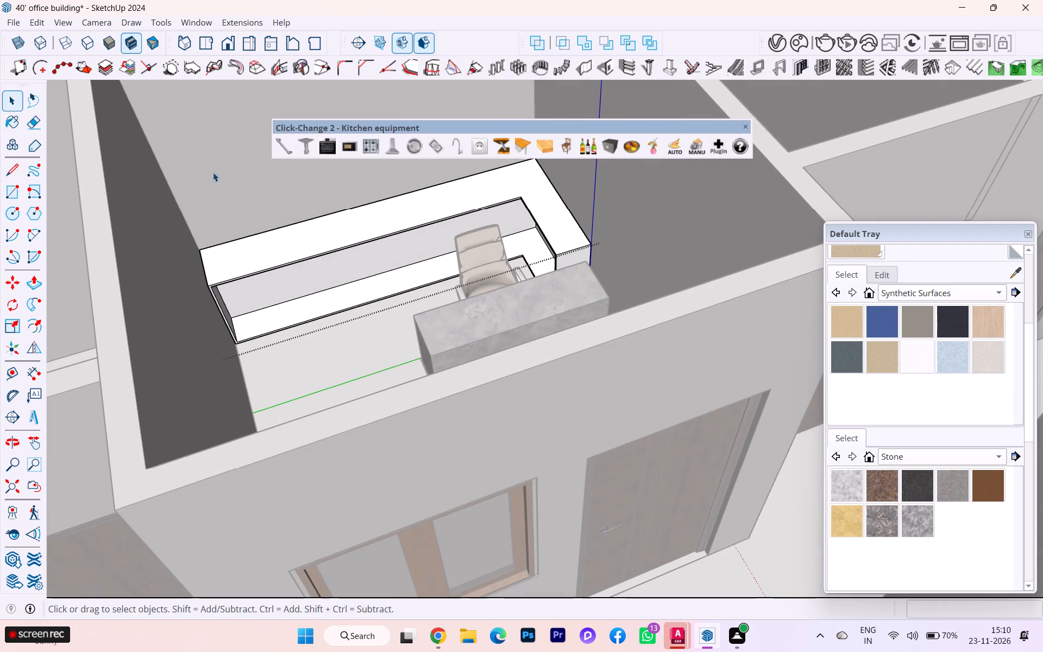
scroll(282, 228, "down", 5)
scroll(285, 235, "up", 1)
scroll(285, 235, "down", 2)
scroll(288, 244, "up", 1)
scroll(288, 244, "down", 7)
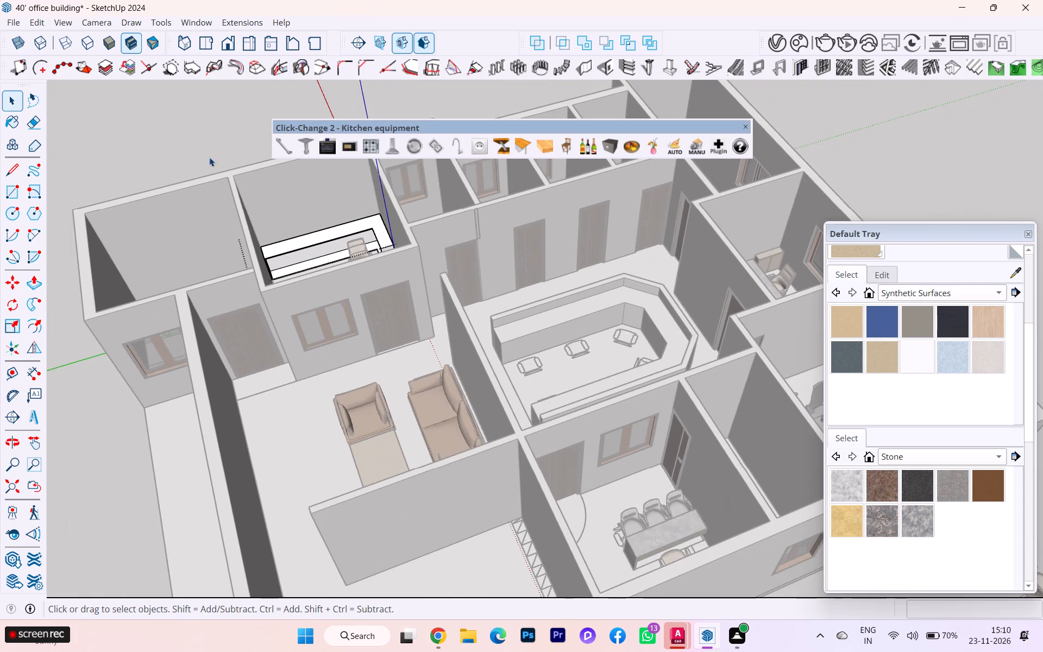
left_click(201, 152)
Hide the desk set with its chairs in the office that contains the L-shaped counter.
scroll(308, 255, "up", 8)
middle_click_drag(308, 256, 301, 228)
scroll(304, 226, "up", 4)
scroll(431, 323, "up", 1)
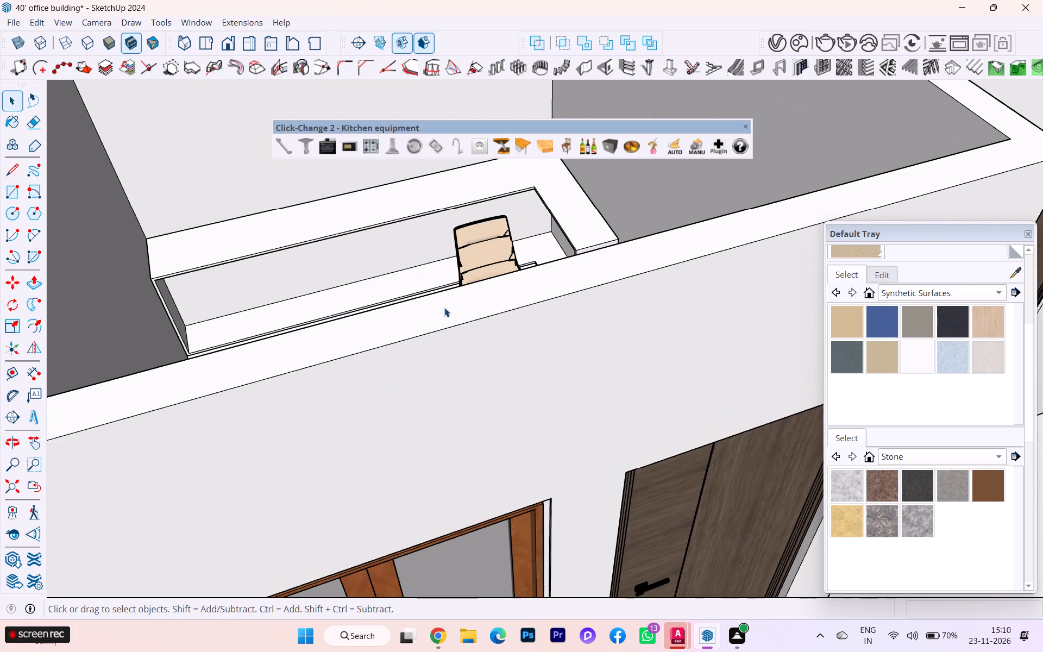
scroll(444, 308, "down", 1)
middle_click_drag(445, 312, 426, 373)
scroll(433, 360, "down", 5)
scroll(433, 368, "up", 1)
scroll(433, 367, "down", 1)
middle_click_drag(514, 217, 679, 233)
scroll(560, 223, "up", 2)
left_click(493, 266)
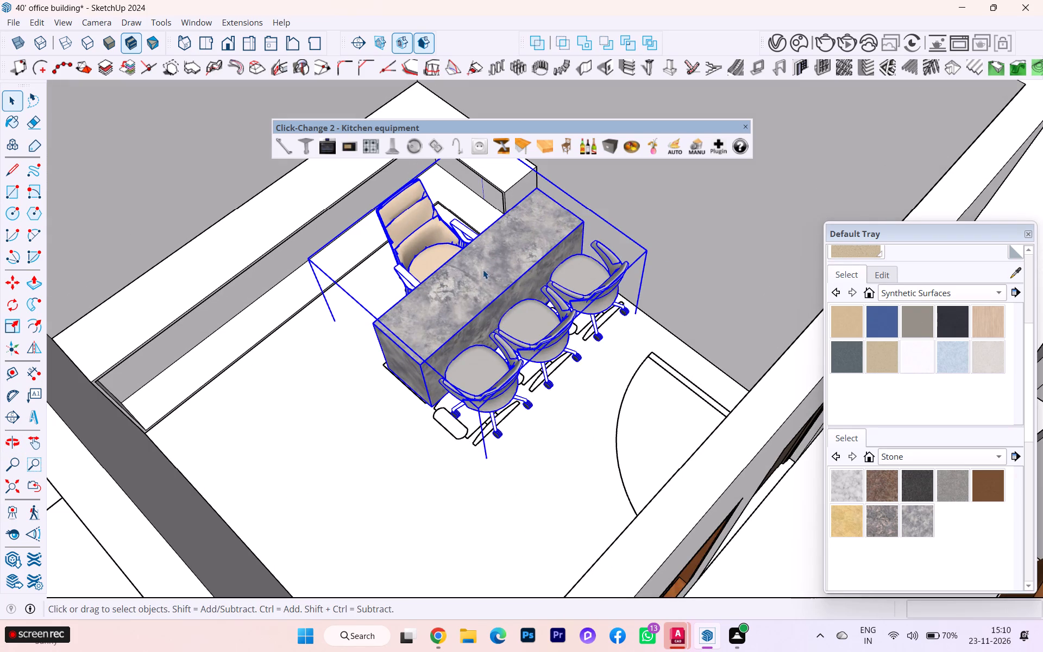
middle_click_drag(426, 329, 615, 308)
scroll(503, 319, "down", 1)
scroll(321, 359, "up", 2)
scroll(321, 359, "down", 1)
scroll(321, 359, "up", 3)
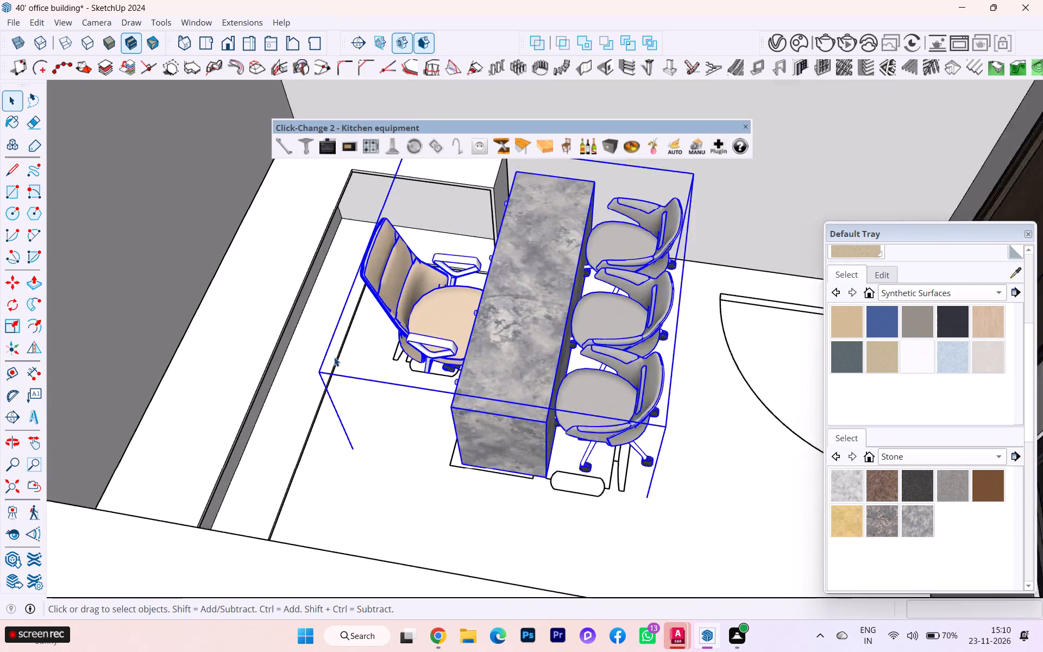
scroll(334, 357, "up", 5)
scroll(410, 362, "down", 3)
scroll(408, 362, "up", 2)
scroll(407, 362, "down", 1)
middle_click_drag(404, 361, 77, 355)
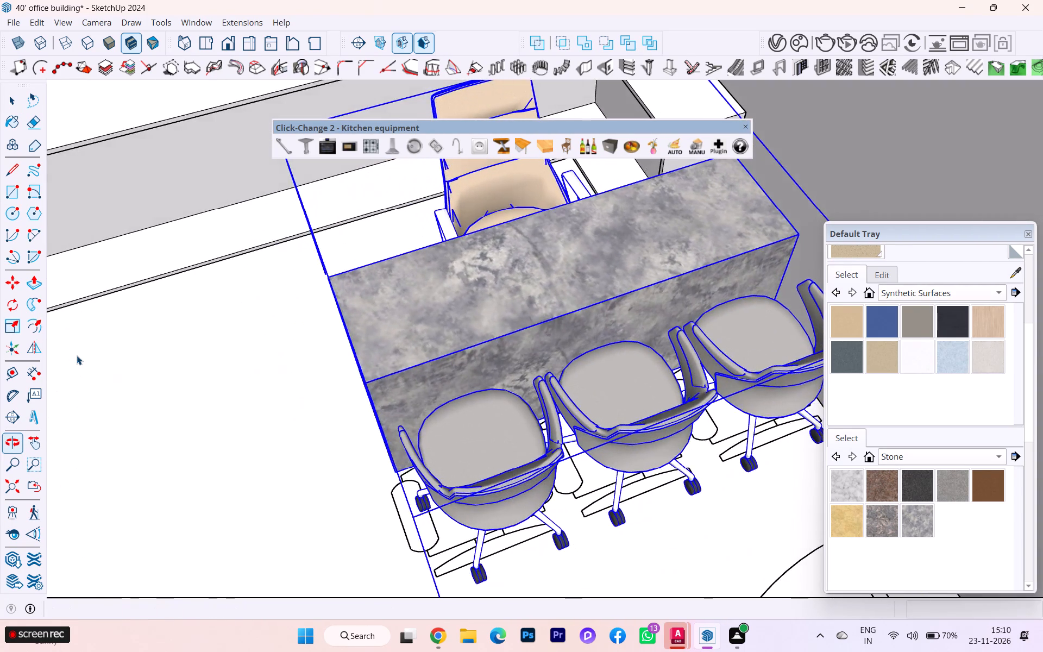
scroll(361, 318, "down", 1)
scroll(365, 318, "up", 1)
scroll(368, 318, "down", 2)
middle_click_drag(370, 318, 455, 316)
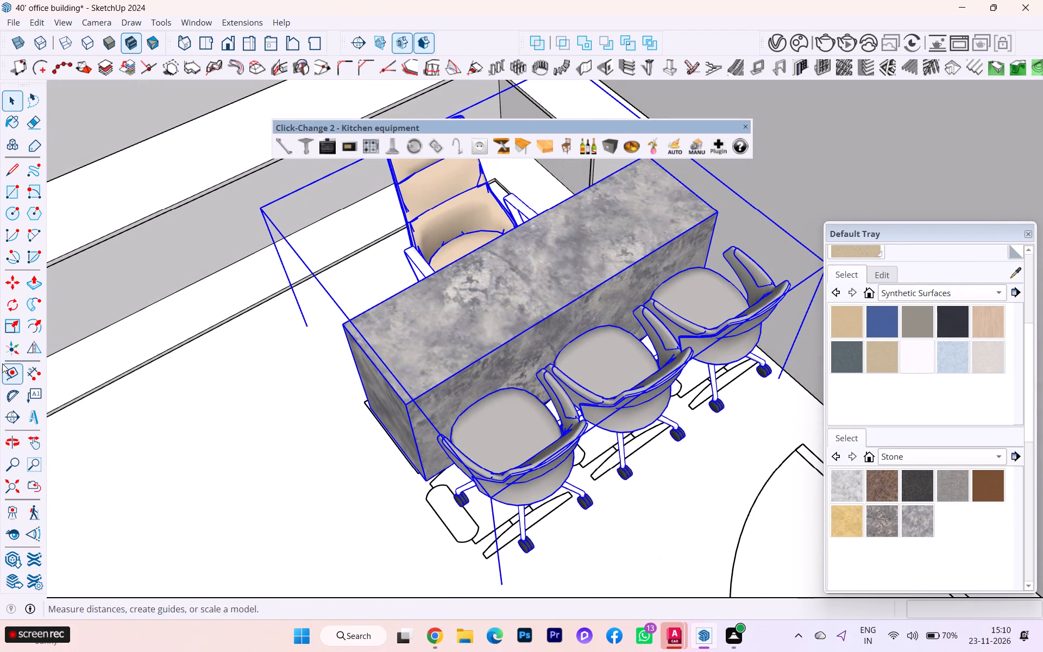
scroll(285, 198, "down", 1)
scroll(293, 199, "up", 1)
scroll(296, 199, "down", 2)
right_click(444, 278)
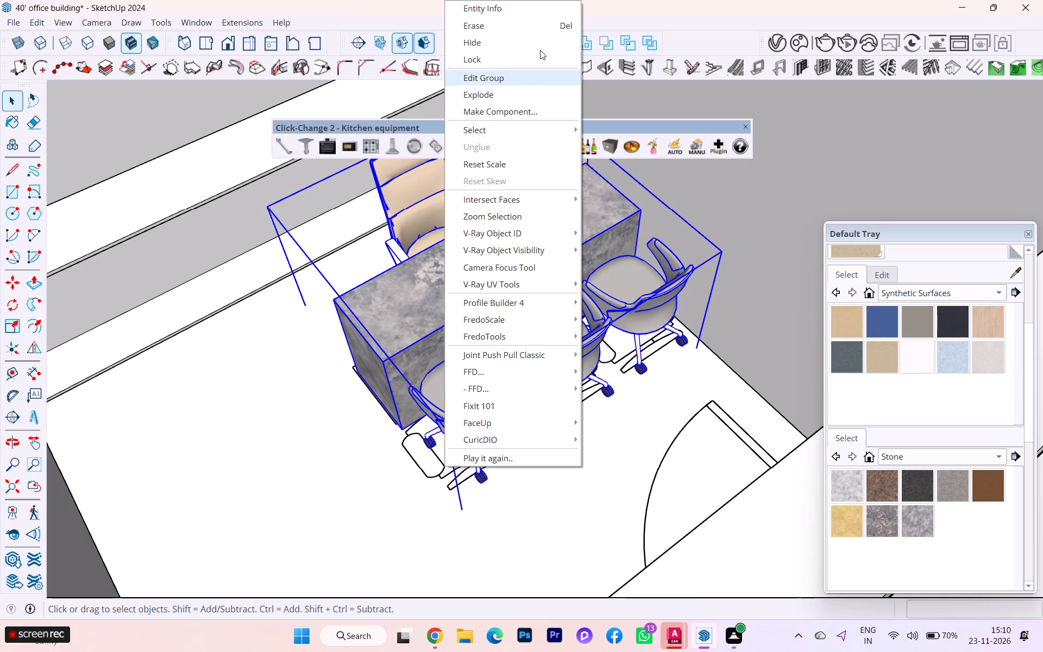
double_click(525, 46)
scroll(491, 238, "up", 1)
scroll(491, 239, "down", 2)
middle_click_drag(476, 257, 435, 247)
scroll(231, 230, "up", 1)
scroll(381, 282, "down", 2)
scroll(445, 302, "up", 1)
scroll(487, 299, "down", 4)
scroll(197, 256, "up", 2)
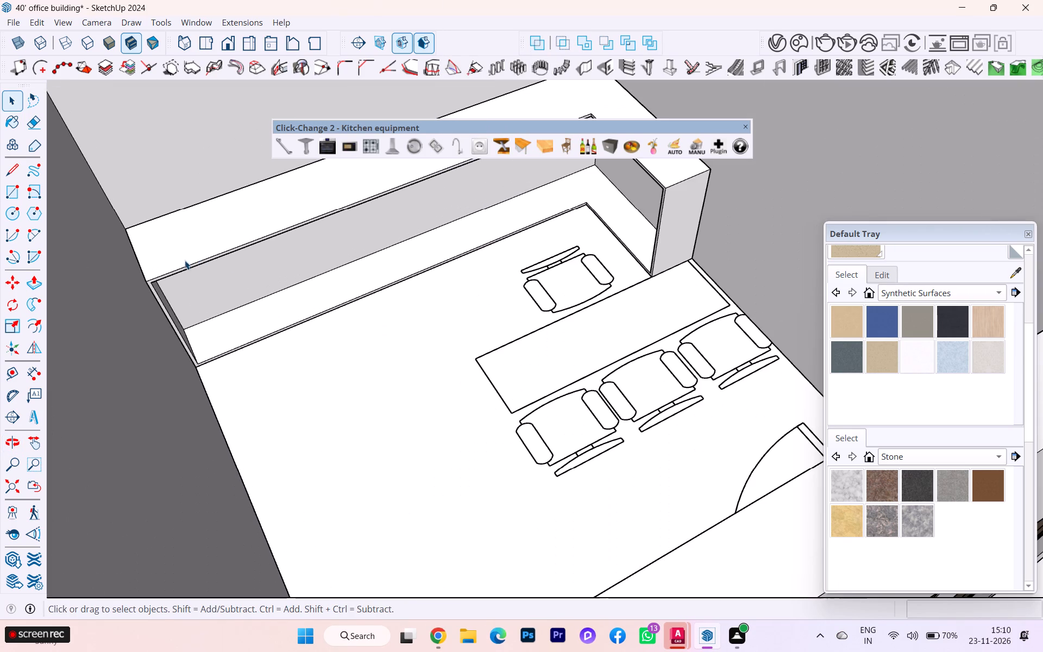
Draw a vertical rectangle about 8' 11" by 2' 6" across the front opening of the L-shaped counter's long recess.
scroll(185, 260, "up", 1)
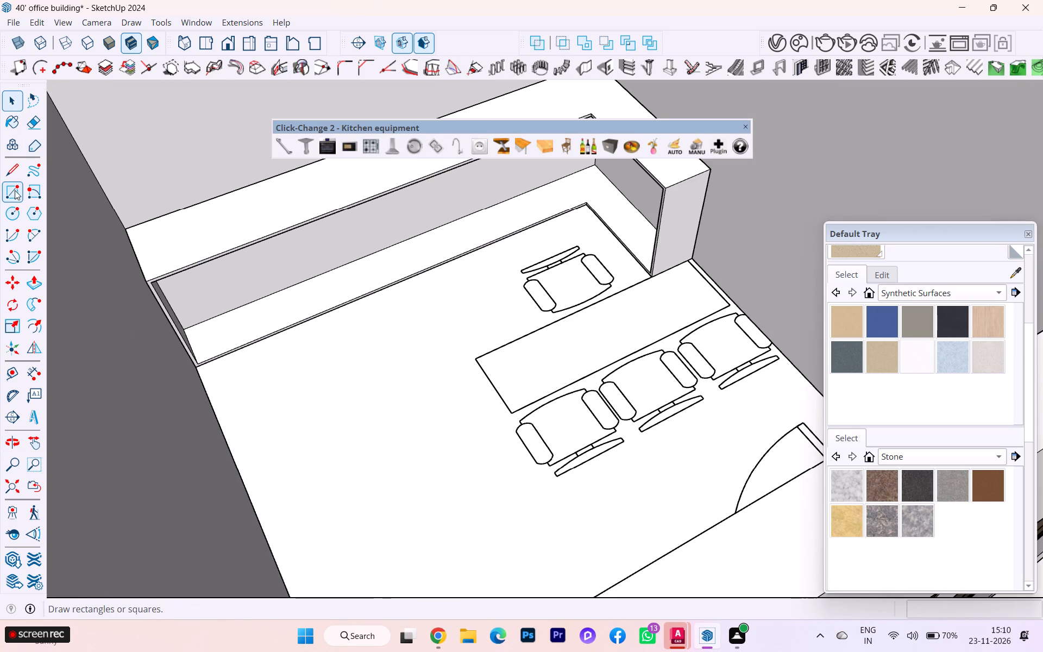
left_click(16, 187)
scroll(104, 273, "up", 3)
scroll(175, 290, "down", 1)
scroll(175, 291, "up", 2)
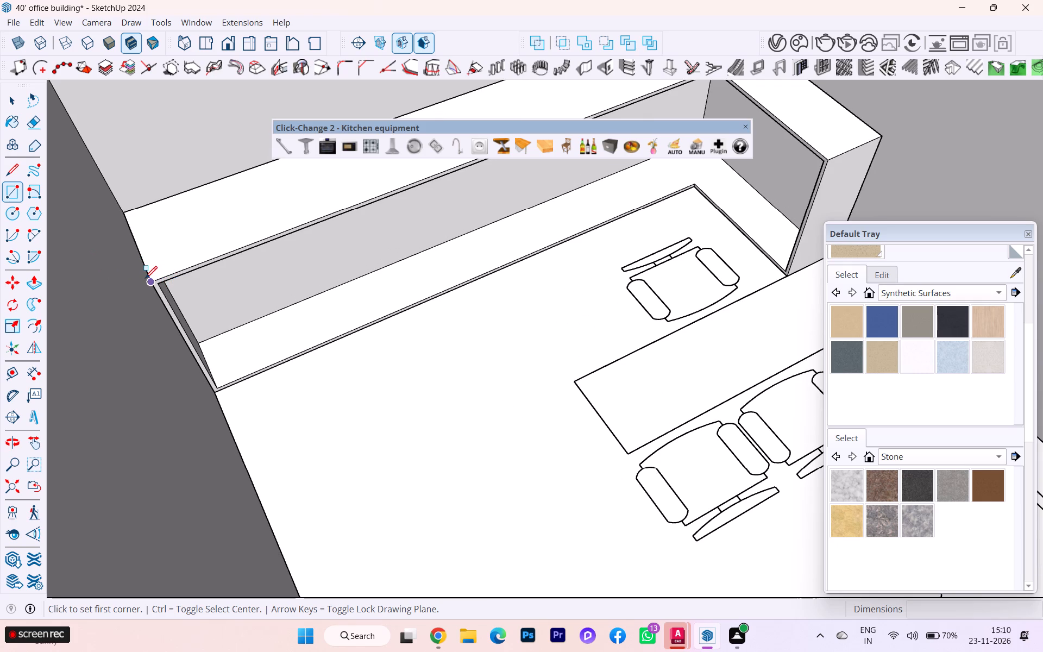
left_click(148, 279)
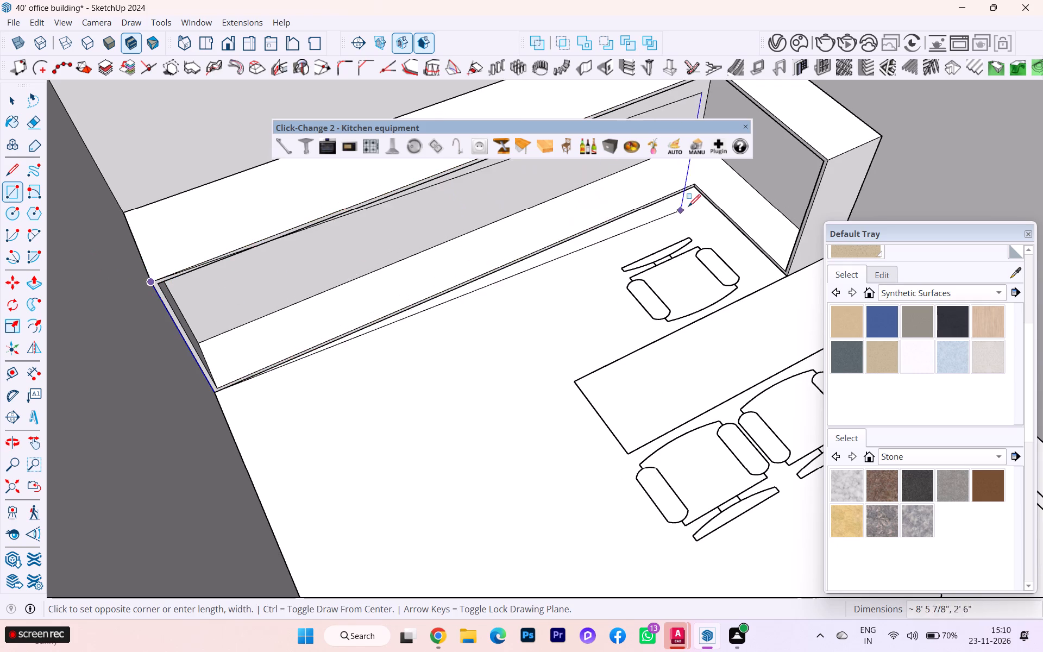
scroll(700, 192, "up", 1)
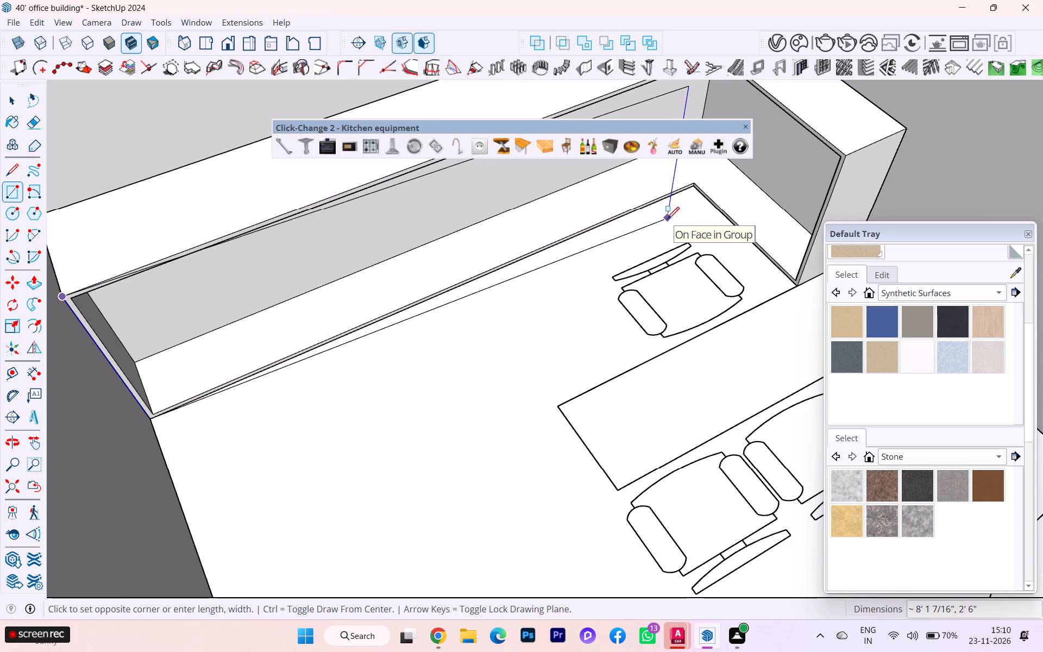
key("Up")
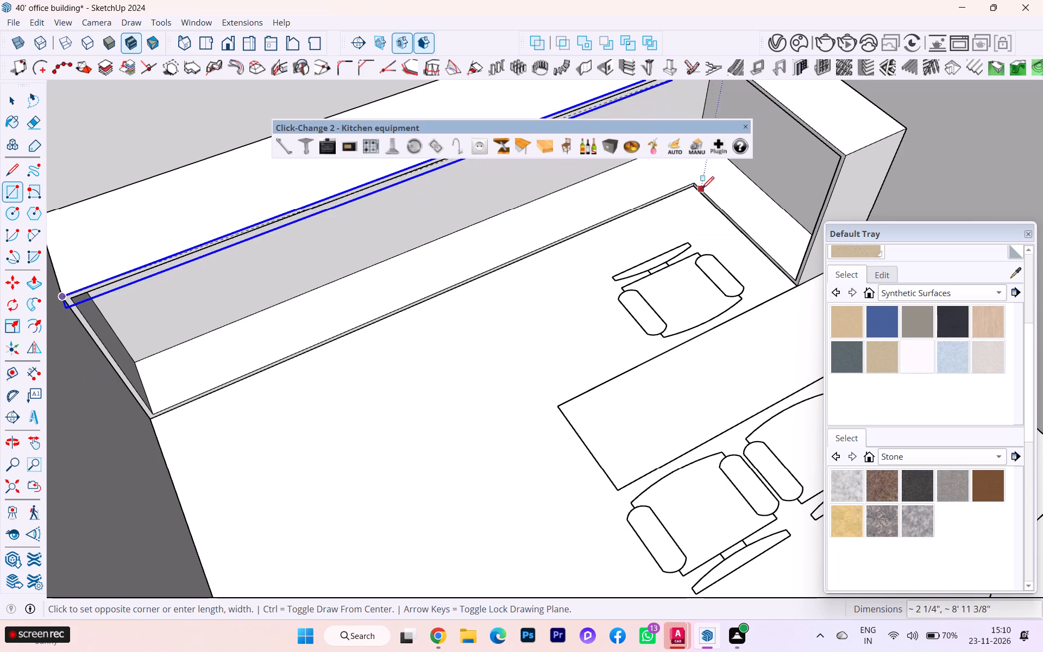
key("Right")
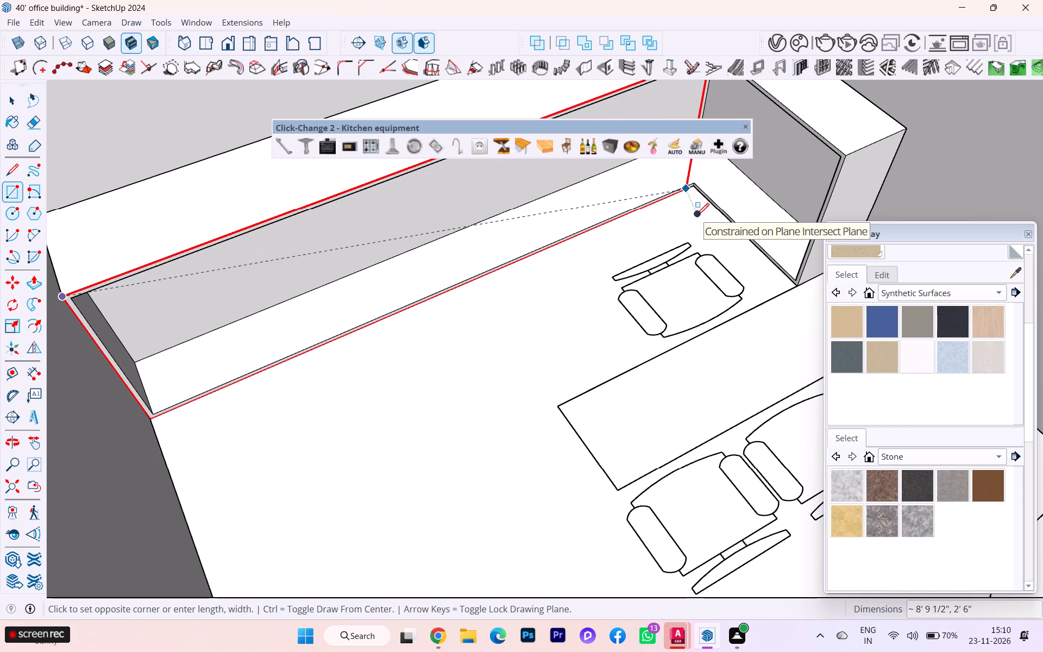
scroll(708, 202, "up", 7)
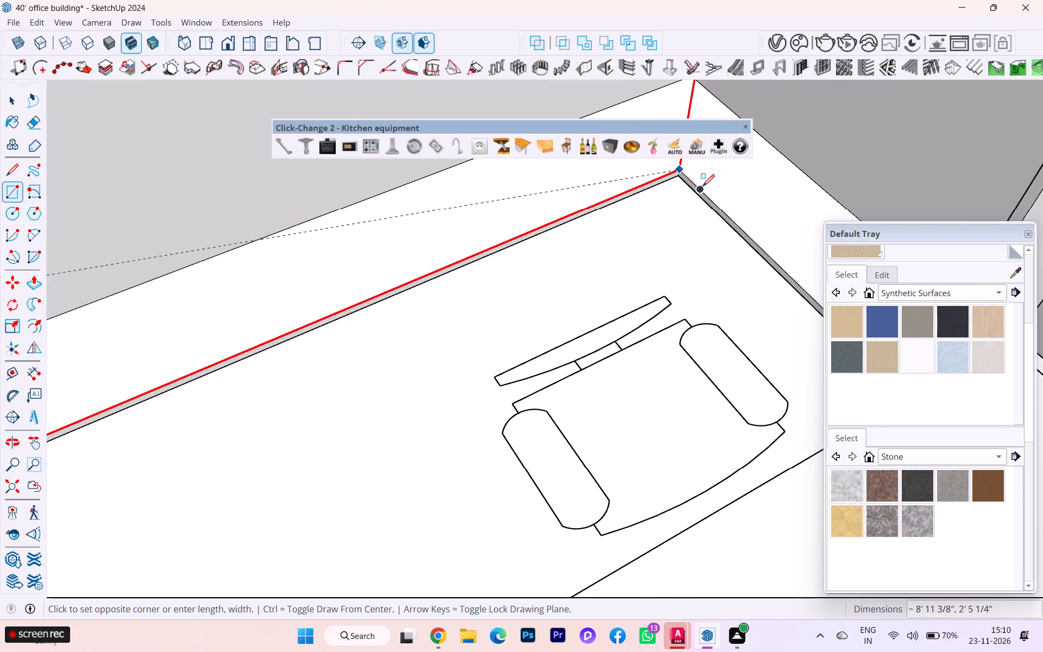
scroll(690, 180, "up", 3)
left_click(685, 187)
Push/Pull the new front panel face of the long wing by 3/4".
scroll(704, 211, "down", 3)
scroll(707, 229, "up", 1)
scroll(706, 234, "down", 1)
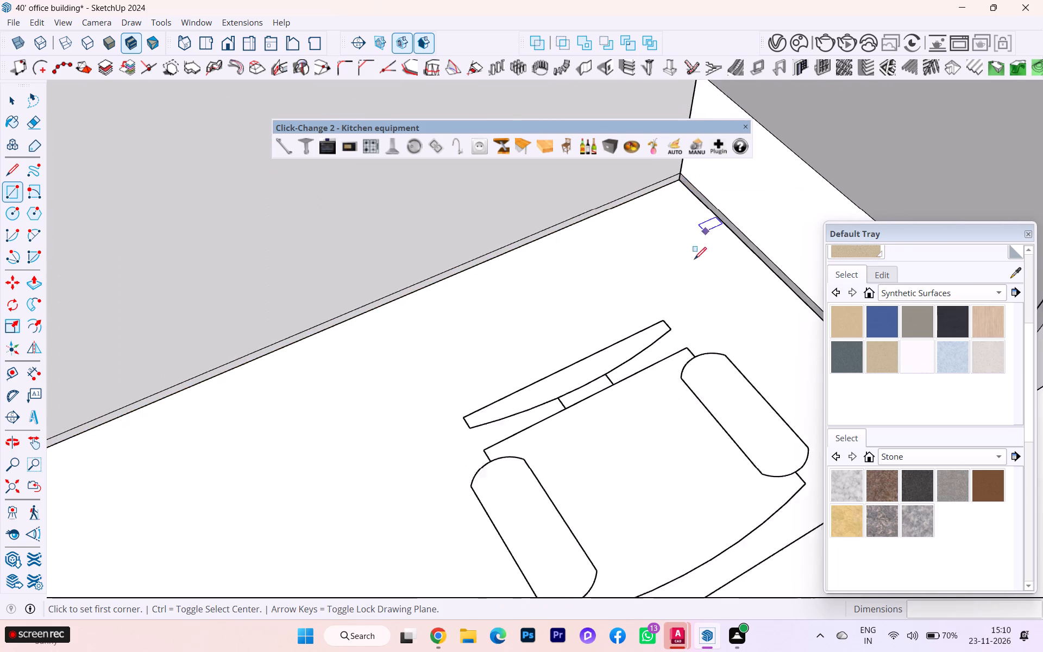
scroll(694, 259, "down", 7)
scroll(669, 290, "up", 1)
scroll(664, 290, "down", 1)
middle_click_drag(607, 296, 719, 291)
scroll(601, 296, "down", 2)
scroll(216, 345, "down", 4)
scroll(216, 345, "up", 3)
scroll(216, 345, "down", 2)
scroll(215, 345, "up", 2)
scroll(673, 274, "down", 2)
middle_click_drag(658, 282, 293, 315)
scroll(278, 255, "down", 1)
scroll(279, 255, "up", 1)
scroll(281, 253, "down", 5)
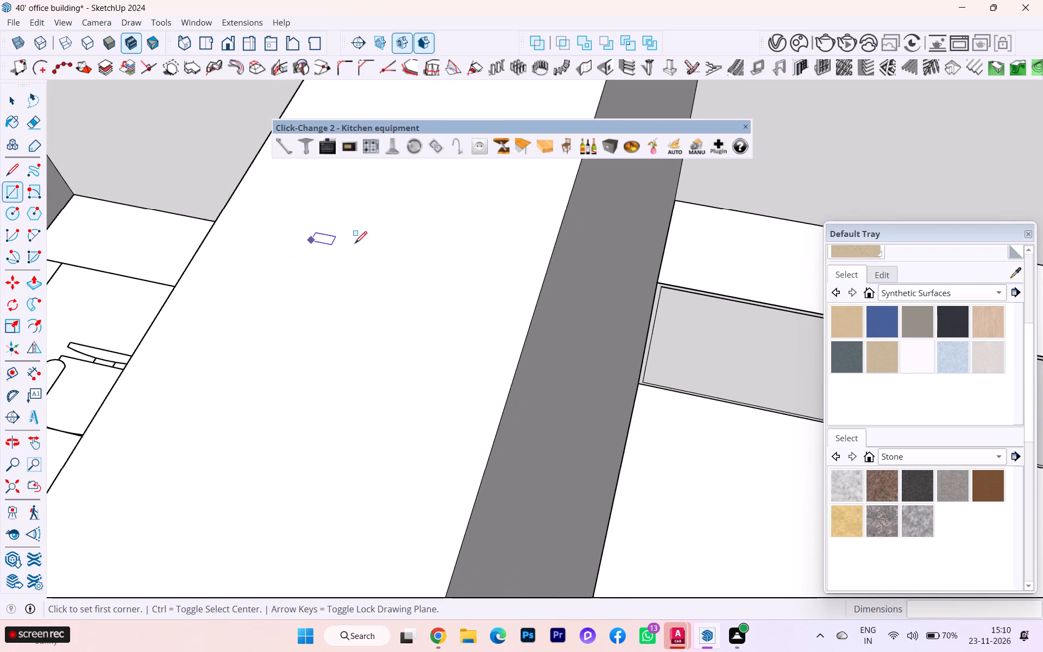
scroll(325, 212, "down", 3)
scroll(315, 218, "up", 3)
scroll(315, 218, "down", 1)
scroll(315, 221, "up", 3)
scroll(315, 221, "down", 2)
scroll(427, 248, "down", 3)
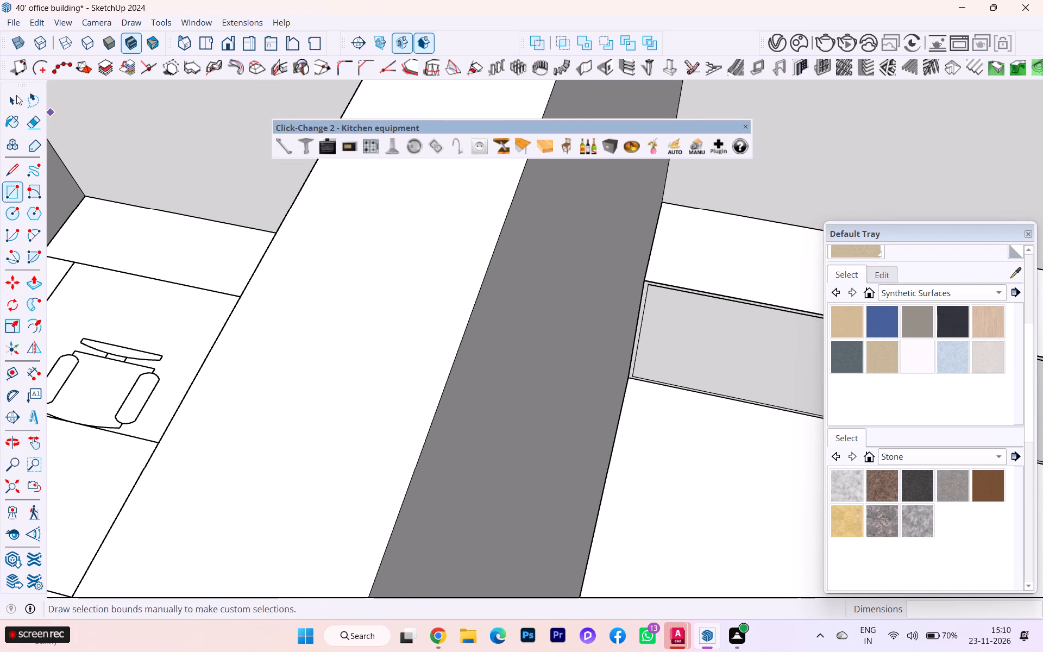
left_click(0, 99)
left_click(9, 104)
scroll(538, 270, "down", 2)
scroll(624, 312, "up", 2)
scroll(665, 333, "down", 1)
left_click(714, 340)
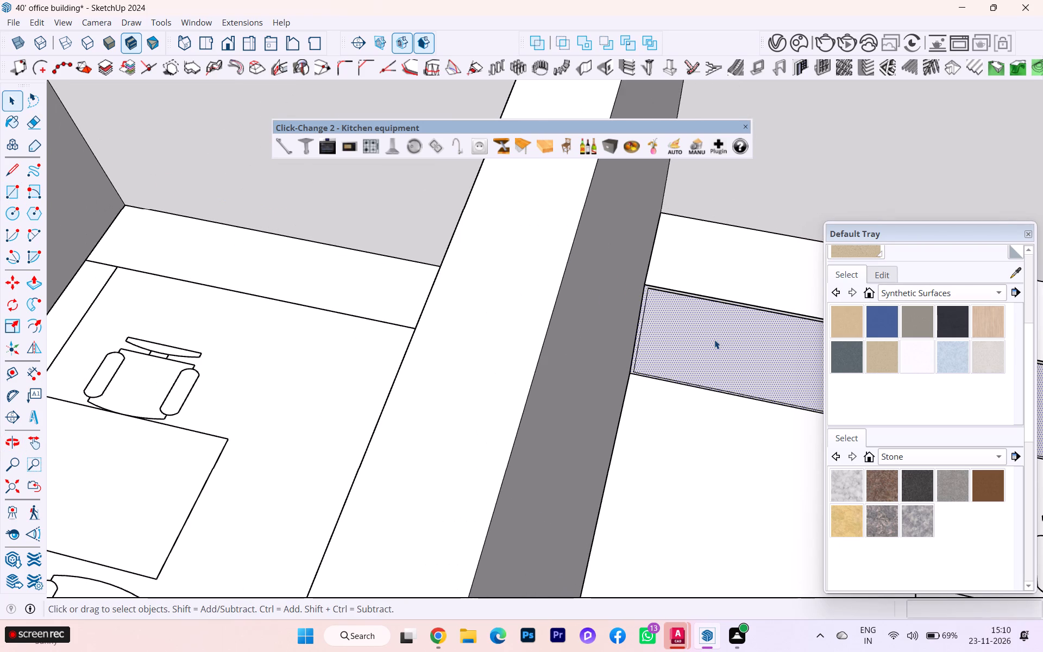
key("p")
key("Return")
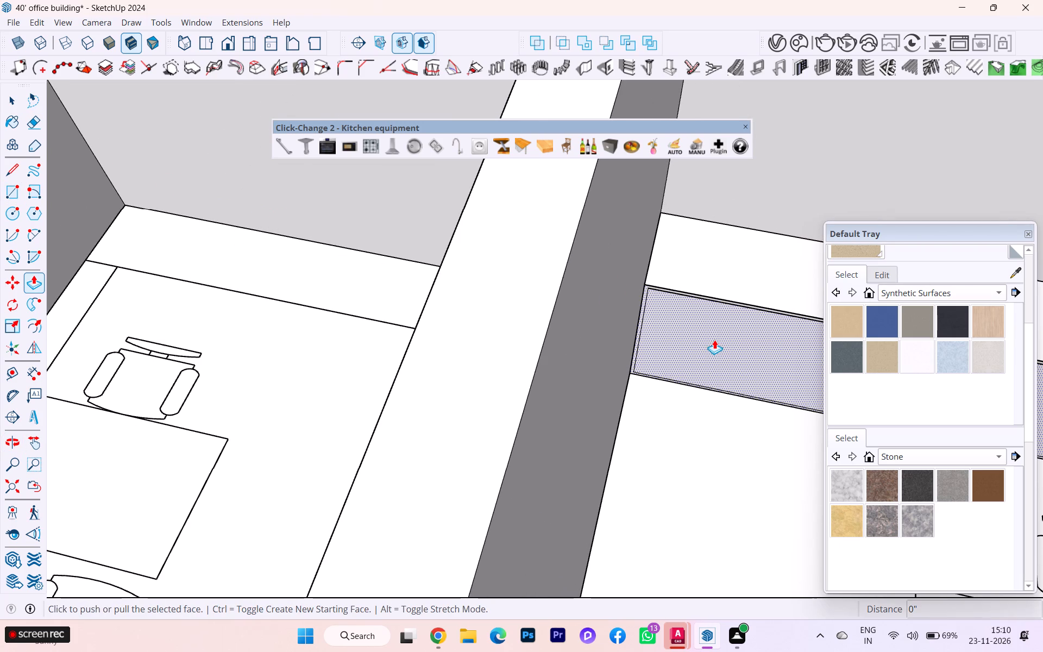
left_click(714, 340)
type(".75")
key("Return")
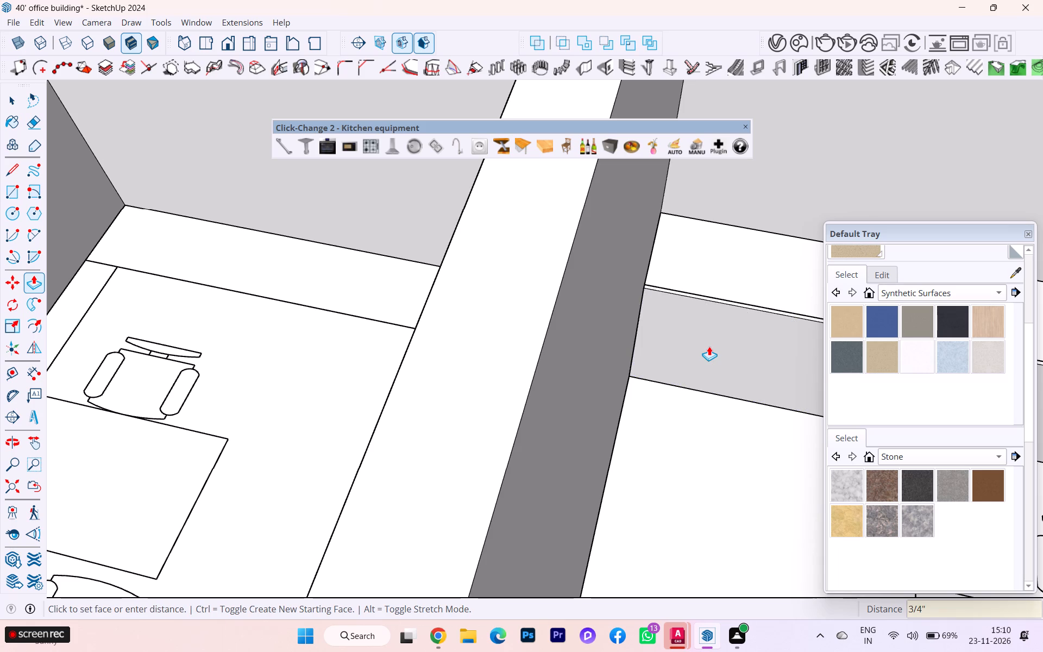
Copy the panel's vertical edge at the inner corner 3/4" along the panel face.
left_click(0, 102)
left_click(8, 99)
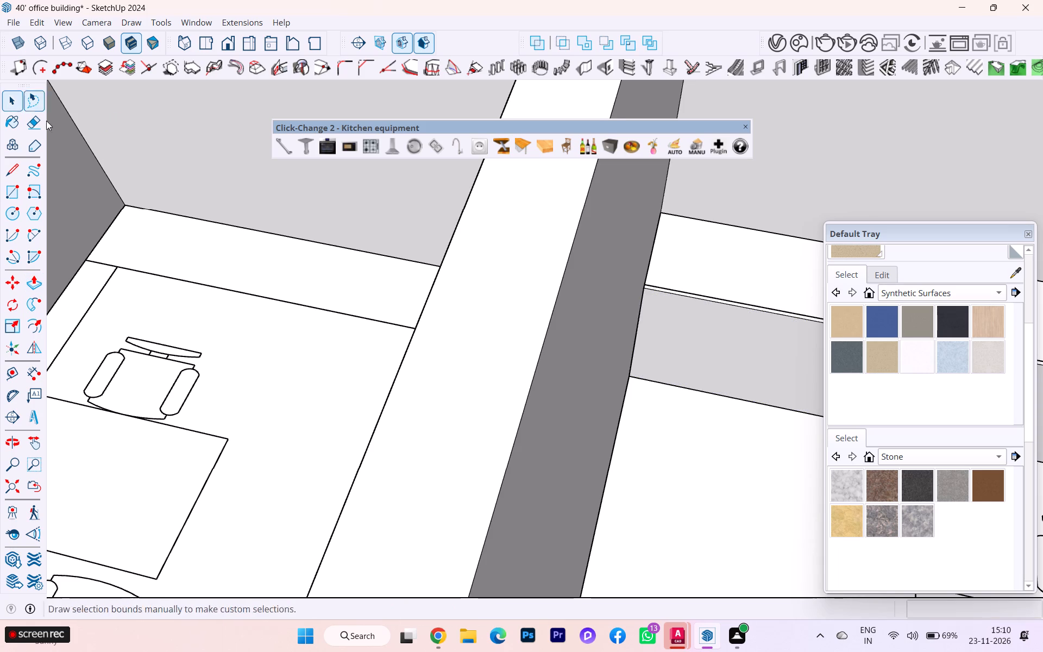
scroll(77, 146, "down", 3)
scroll(80, 157, "up", 1)
scroll(80, 158, "down", 2)
scroll(81, 158, "up", 1)
scroll(81, 158, "down", 6)
middle_click_drag(407, 303, 545, 314)
scroll(604, 268, "up", 3)
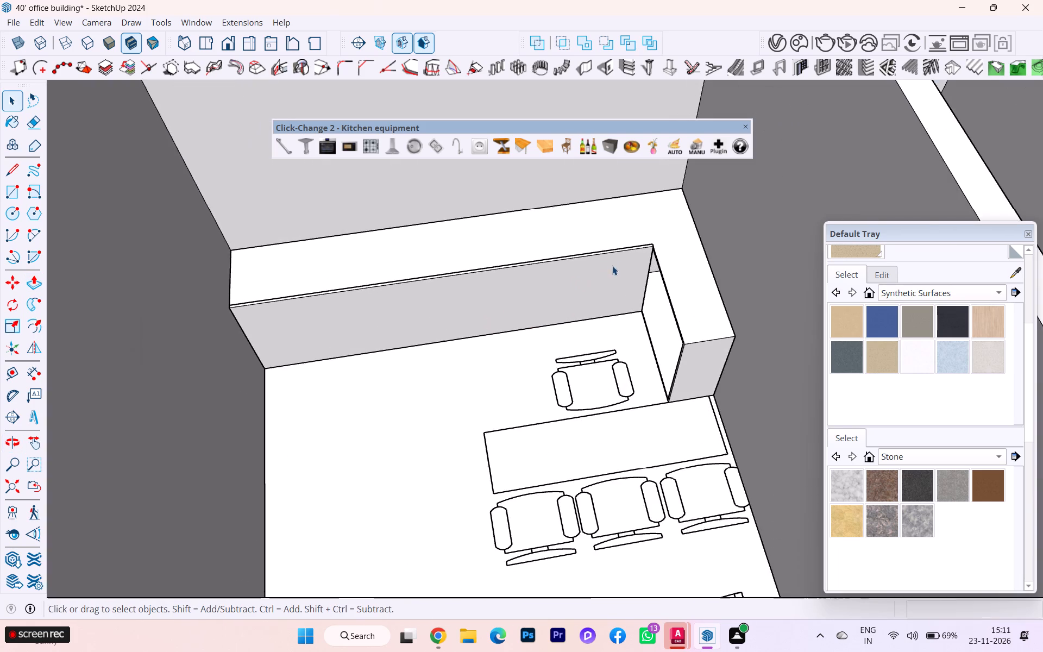
scroll(630, 249, "up", 1)
scroll(630, 249, "down", 1)
scroll(630, 249, "up", 1)
scroll(630, 249, "down", 1)
scroll(630, 249, "up", 5)
left_click(655, 259)
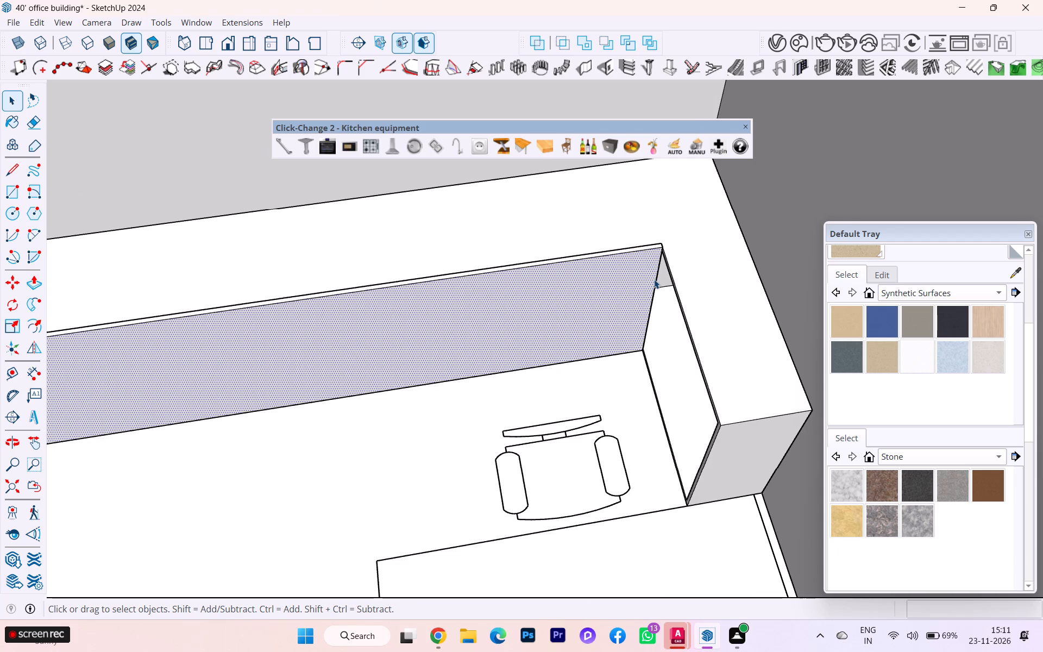
left_click(654, 280)
left_click(655, 285)
key("m")
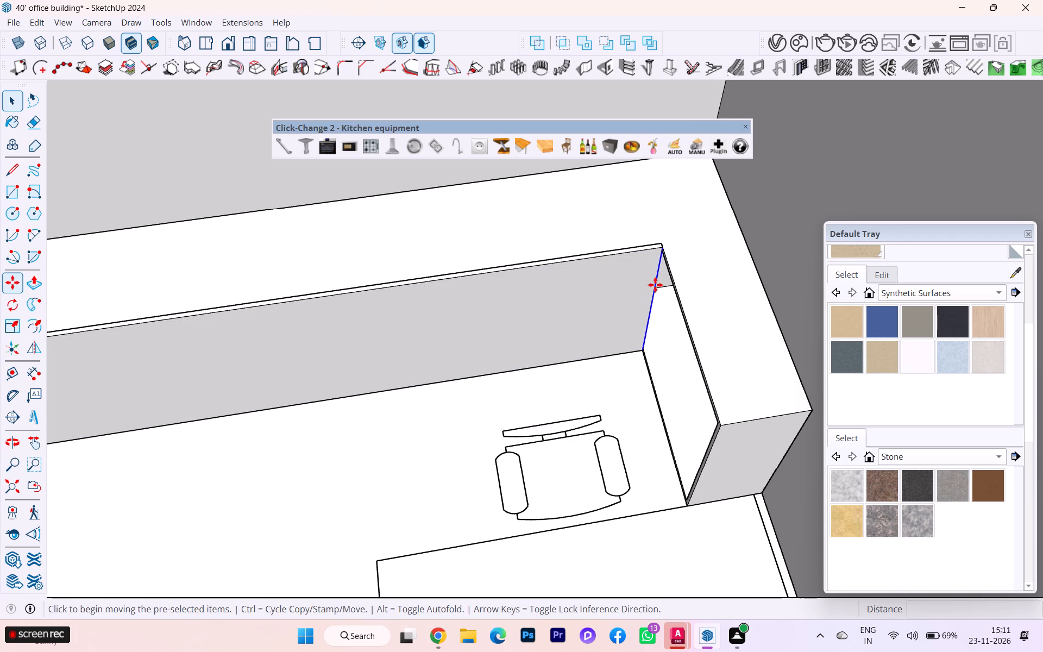
key("Return")
left_click(655, 285)
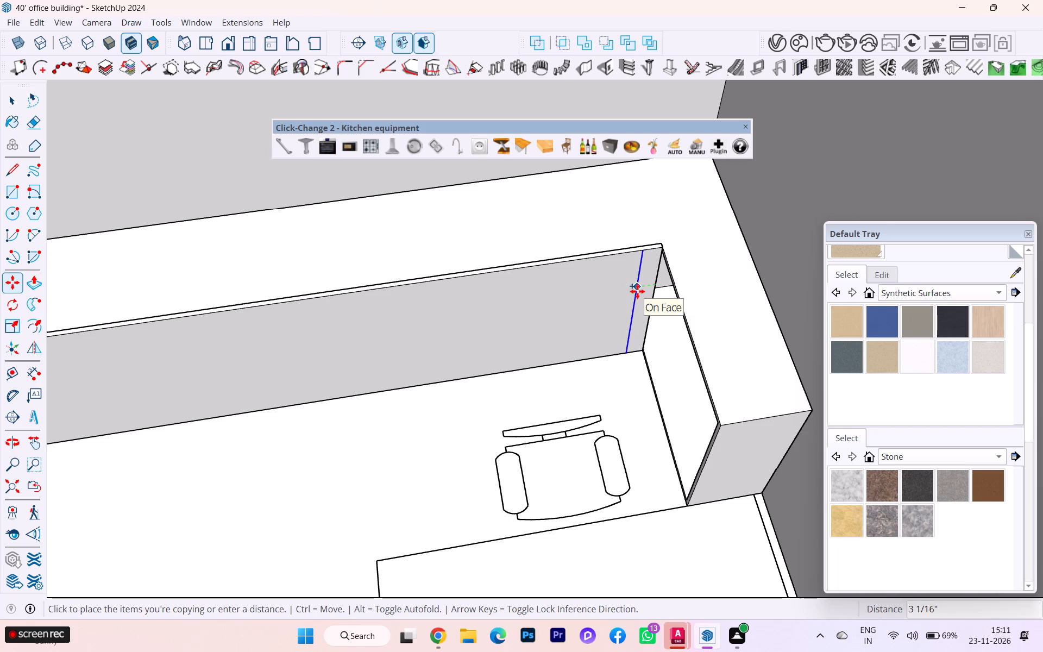
type(".75")
key("Return")
Push/Pull the narrow corner strip about 2' 5 11/16" along the short wing's opening as its front panel.
scroll(674, 231, "up", 5)
scroll(653, 265, "down", 1)
scroll(652, 265, "up", 2)
left_click(11, 104)
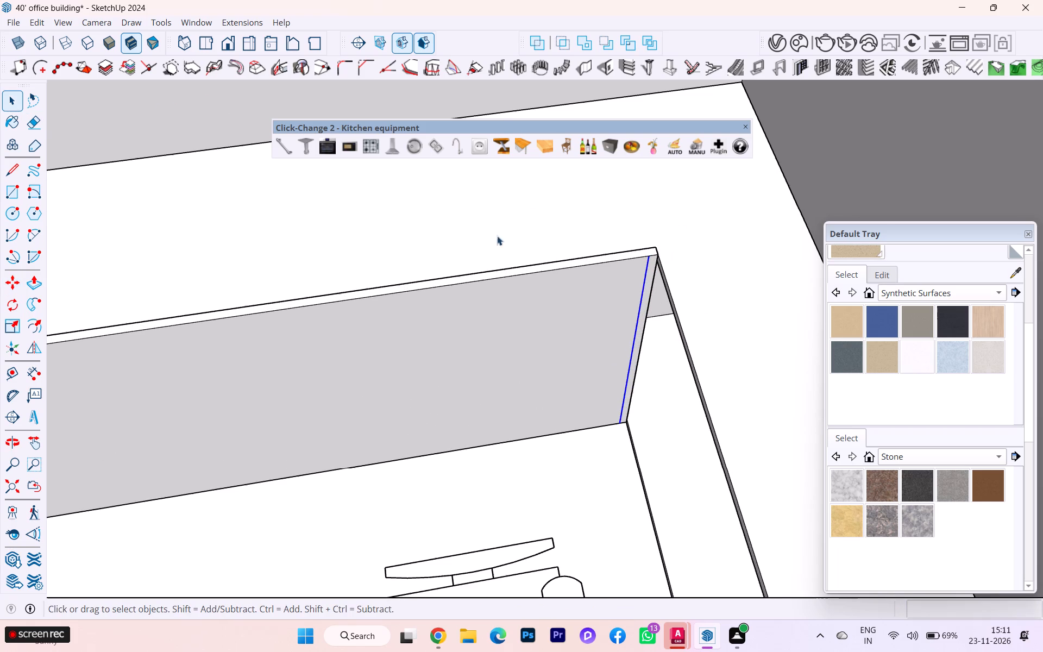
scroll(569, 292, "up", 2)
scroll(601, 308, "down", 1)
scroll(615, 311, "up", 2)
left_click(674, 239)
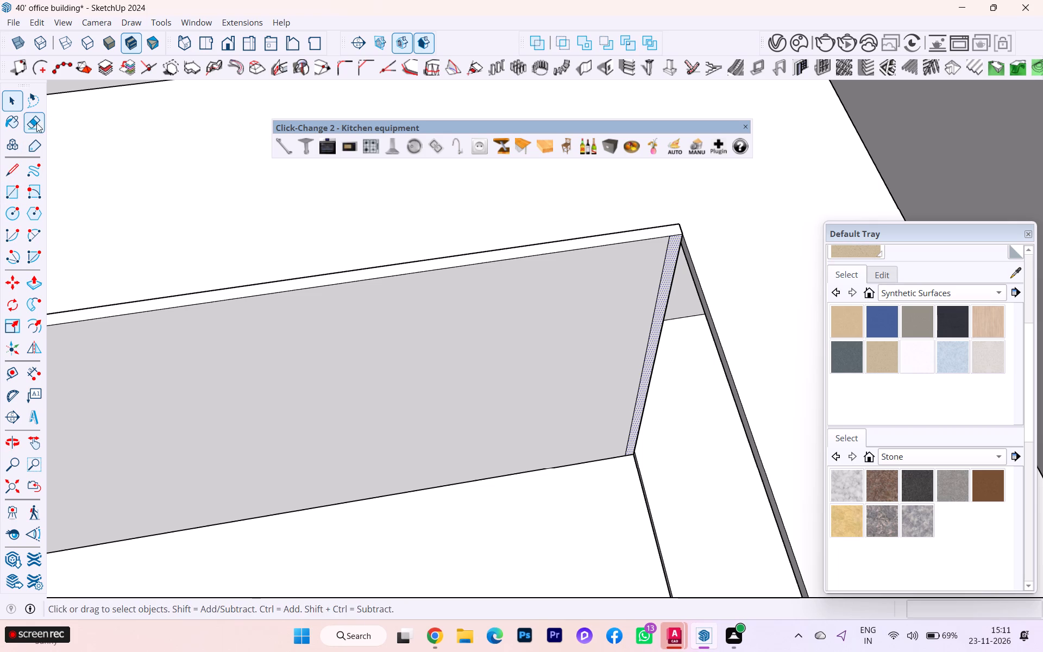
scroll(30, 122, "down", 2)
scroll(29, 122, "up", 3)
scroll(29, 122, "down", 1)
scroll(331, 267, "down", 1)
scroll(351, 269, "up", 1)
scroll(367, 270, "down", 4)
scroll(444, 255, "up", 2)
scroll(448, 256, "down", 2)
scroll(455, 260, "up", 1)
middle_click_drag(474, 266, 616, 260)
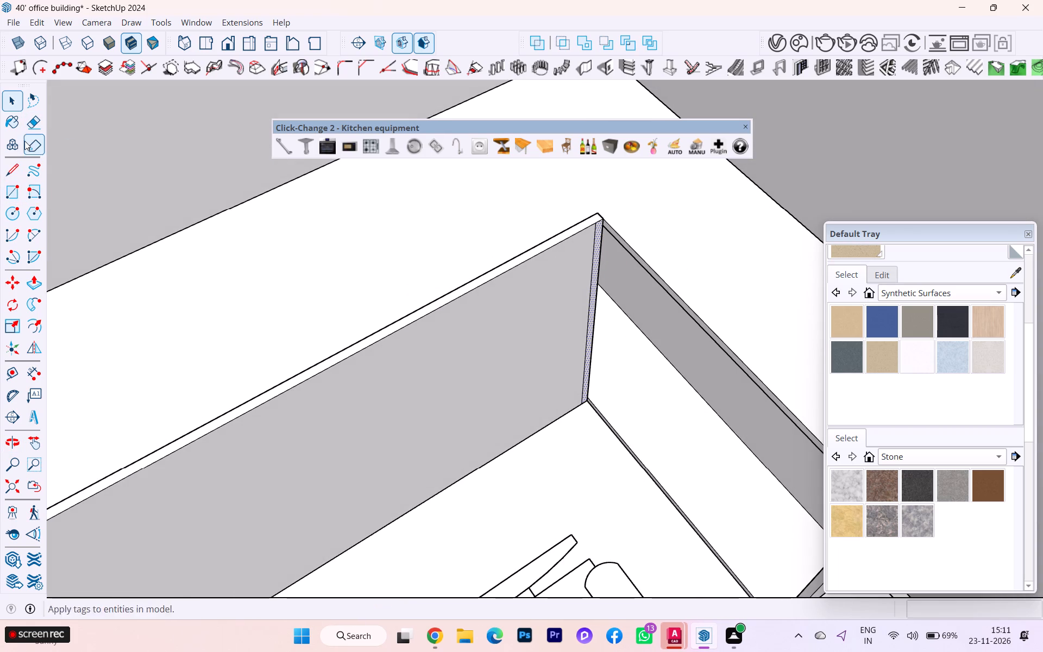
left_click(29, 280)
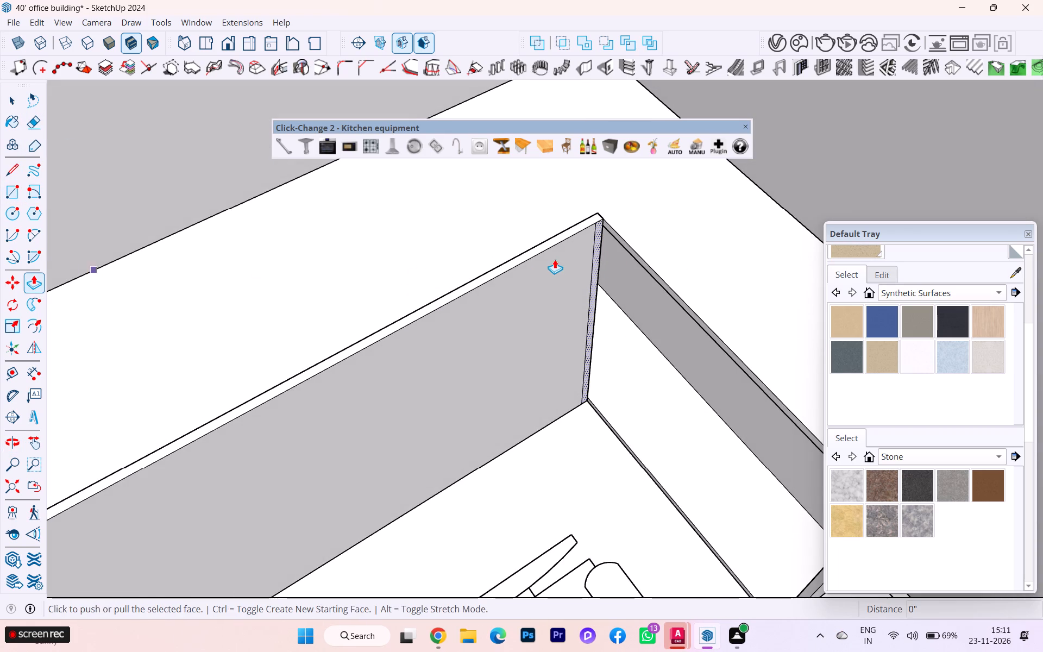
scroll(578, 216, "up", 1)
left_click(608, 227)
scroll(571, 225, "down", 1)
scroll(570, 224, "up", 1)
scroll(569, 224, "down", 7)
scroll(420, 195, "down", 4)
scroll(725, 372, "up", 1)
scroll(724, 374, "down", 2)
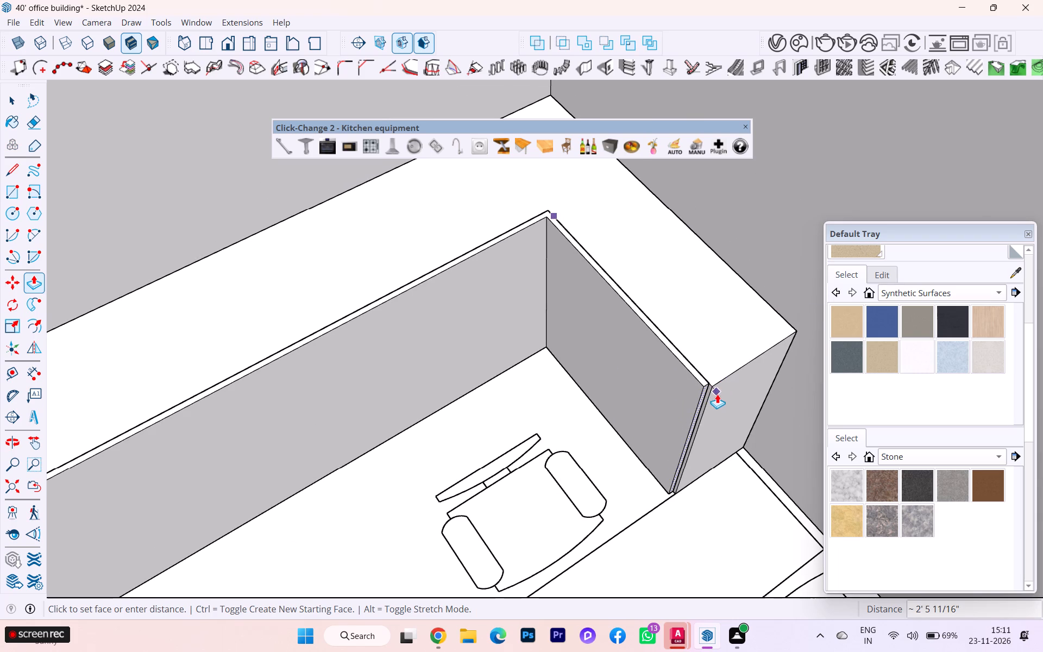
scroll(710, 412, "up", 4)
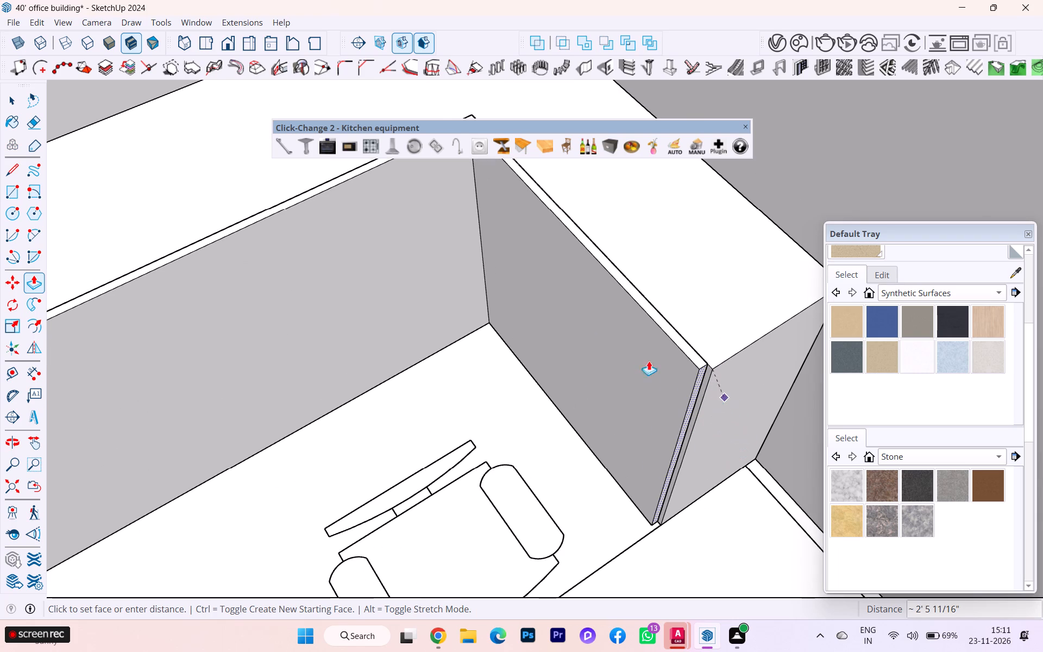
left_click(707, 394)
Push/Pull the end of the short wing's front panel about 1/2" further, flush with the counter's end face.
scroll(713, 391, "up", 3)
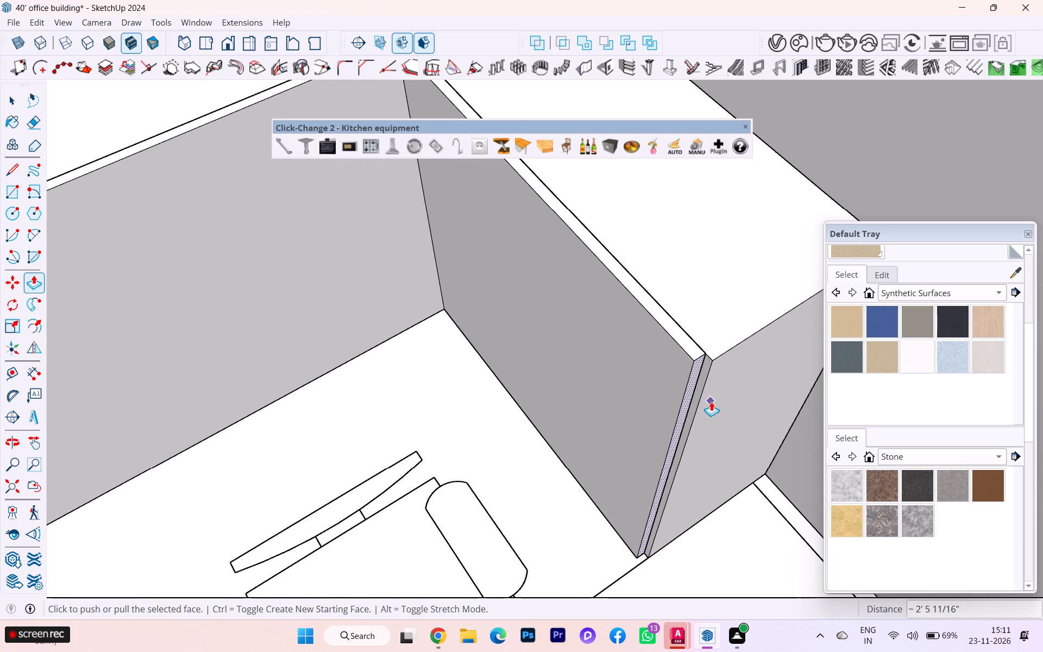
middle_click_drag(711, 402, 729, 354)
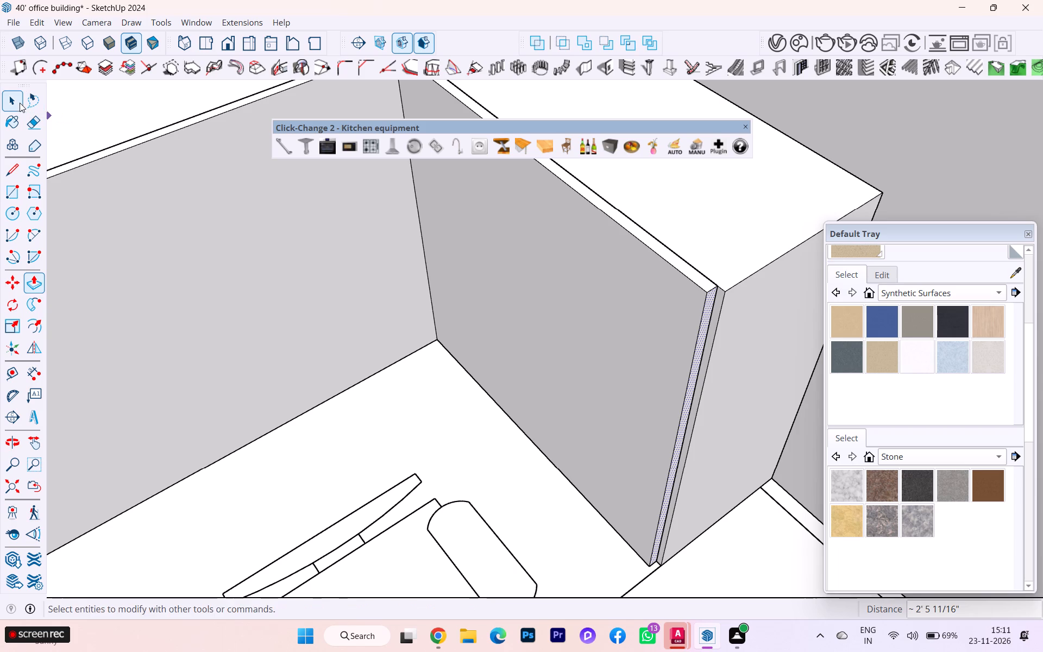
left_click(16, 101)
left_click(707, 308)
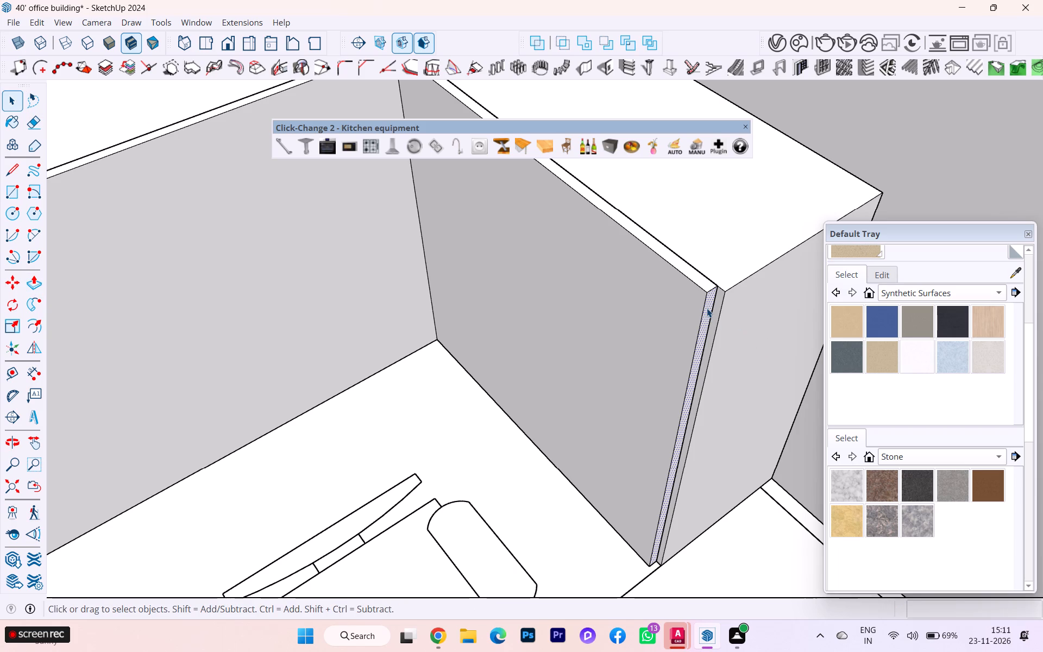
key("p")
key("Return")
left_click(707, 308)
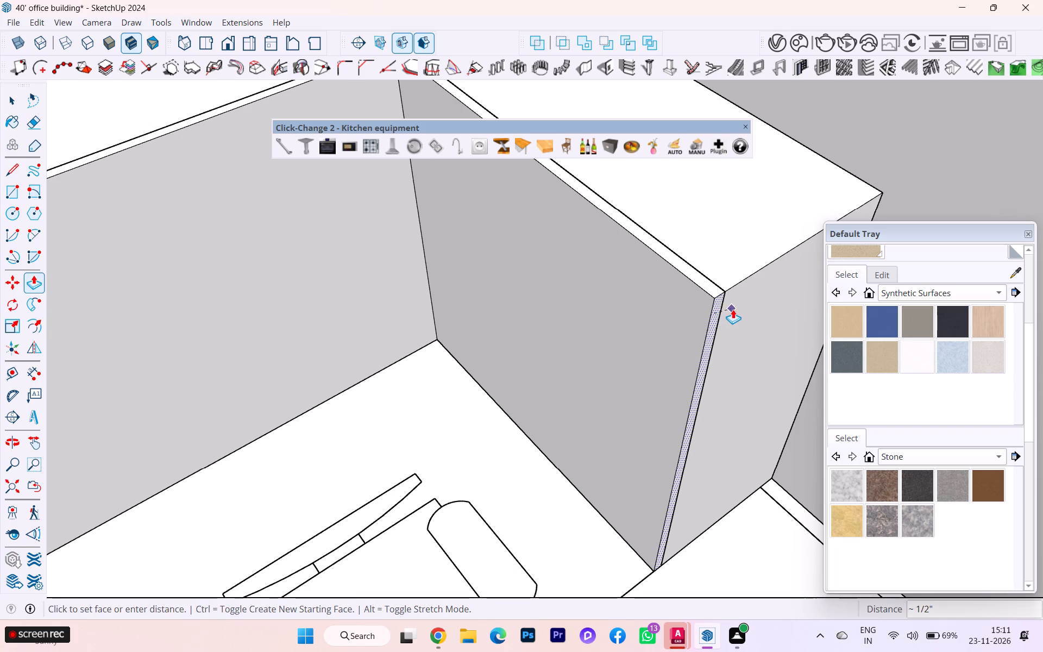
left_click(736, 301)
Select all the connected faces and edges of the L-shaped front panel and make them a group.
scroll(745, 309, "down", 8)
scroll(650, 333, "down", 5)
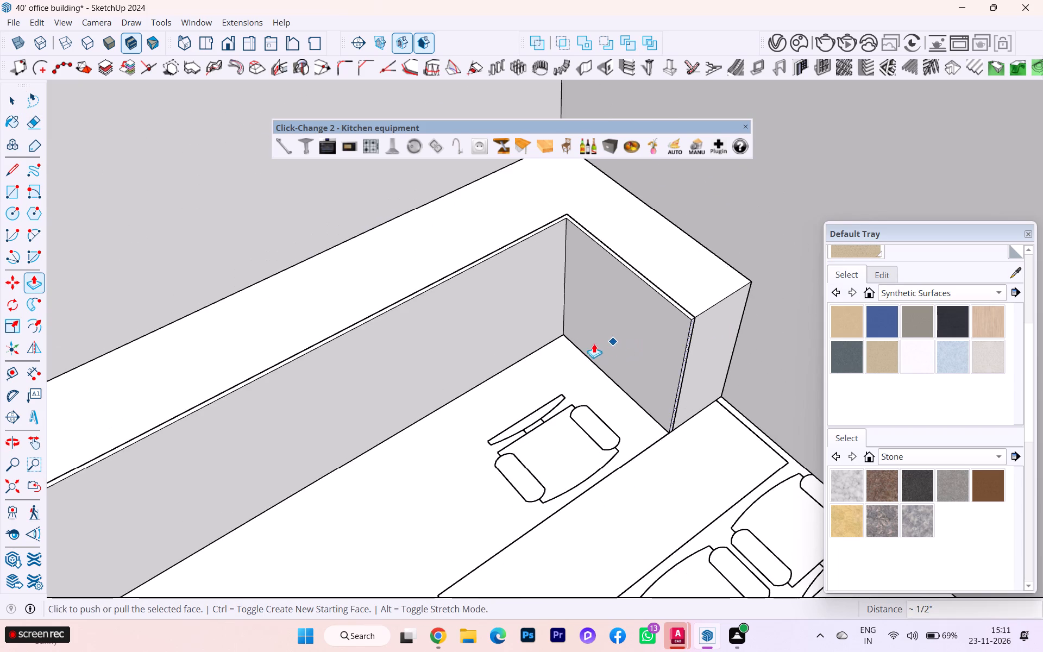
middle_click_drag(590, 343, 502, 354)
scroll(720, 321, "down", 6)
scroll(724, 332, "up", 1)
scroll(722, 333, "down", 2)
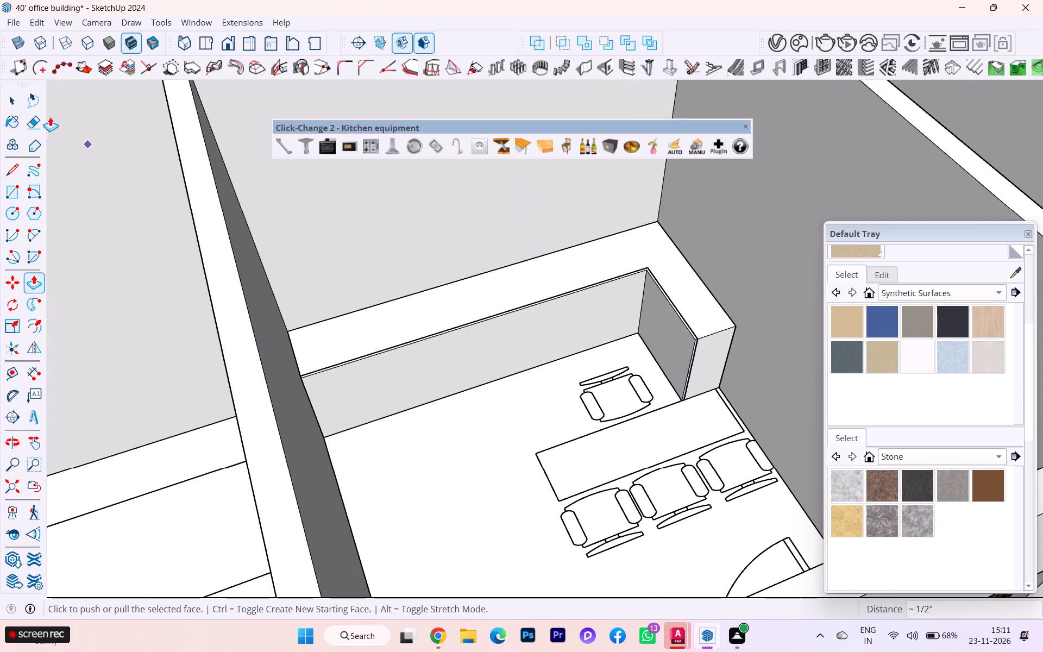
left_click(5, 96)
scroll(315, 264, "down", 7)
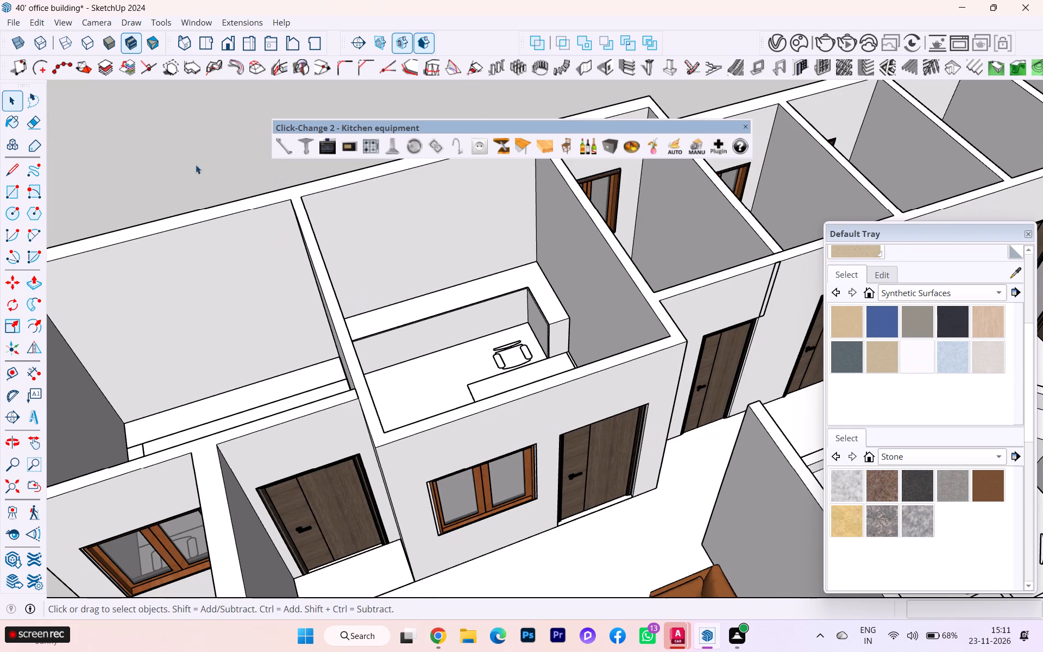
left_click(184, 139)
scroll(409, 318, "up", 4)
middle_click_drag(414, 333, 349, 332)
scroll(408, 316, "up", 1)
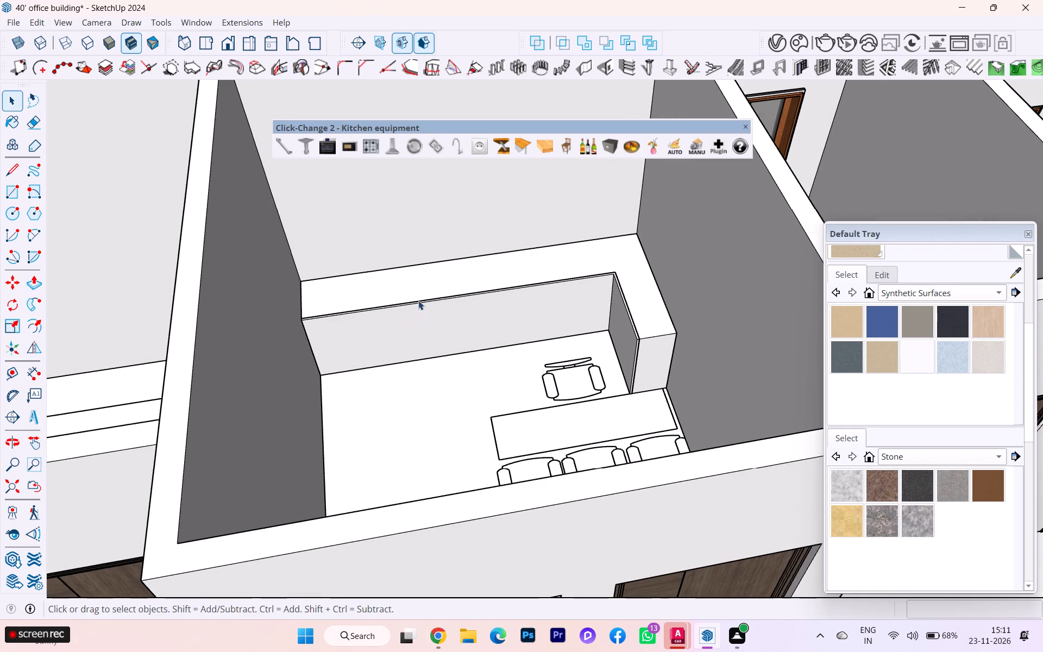
left_click(418, 289)
scroll(406, 310, "up", 2)
double_click(401, 324)
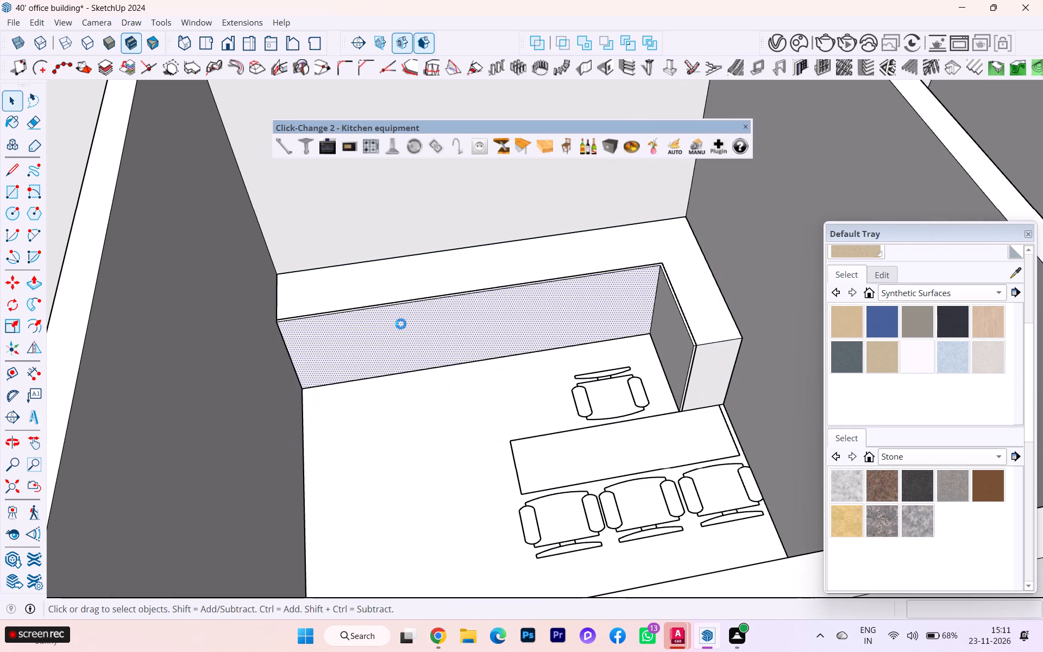
triple_click(390, 327)
scroll(390, 327, "up", 2)
scroll(390, 327, "down", 1)
scroll(390, 327, "up", 1)
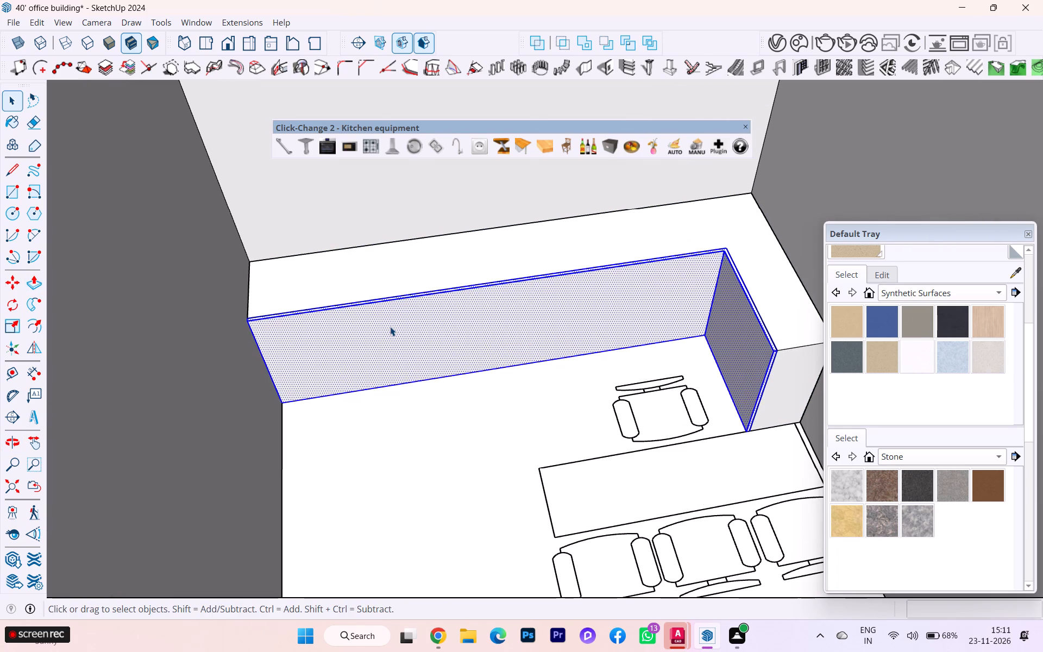
right_click(390, 327)
left_click(487, 126)
scroll(502, 212, "down", 5)
scroll(513, 248, "up", 2)
scroll(544, 305, "down", 2)
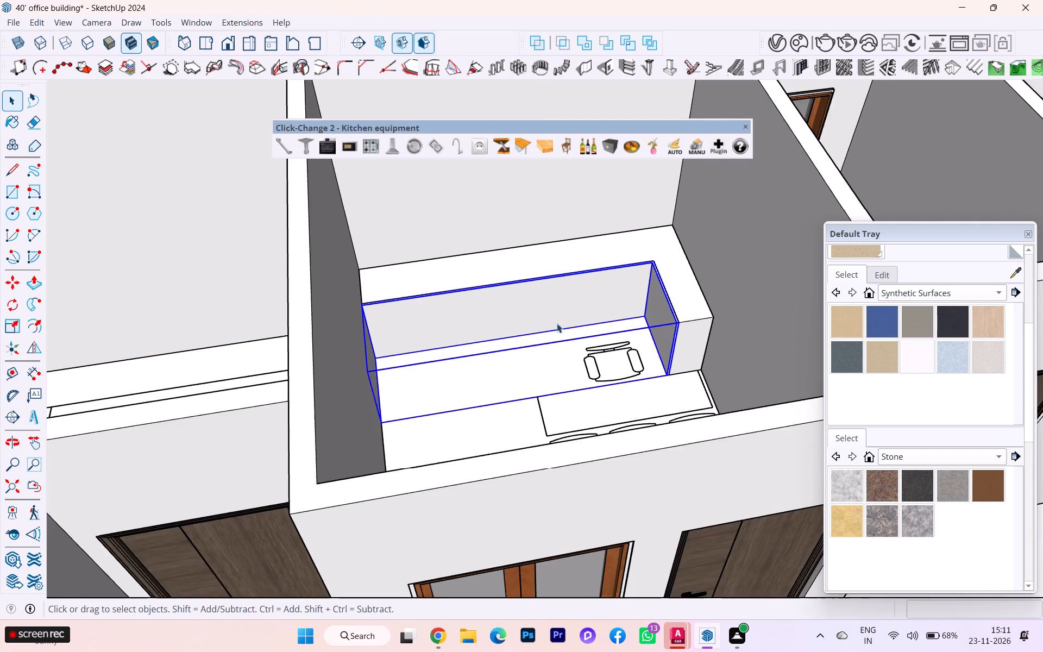
Examine the L-shaped front panel and the counter behind it in the office corner.
scroll(557, 323, "down", 2)
scroll(570, 341, "up", 1)
scroll(571, 344, "down", 6)
left_click(222, 146)
scroll(625, 327, "up", 5)
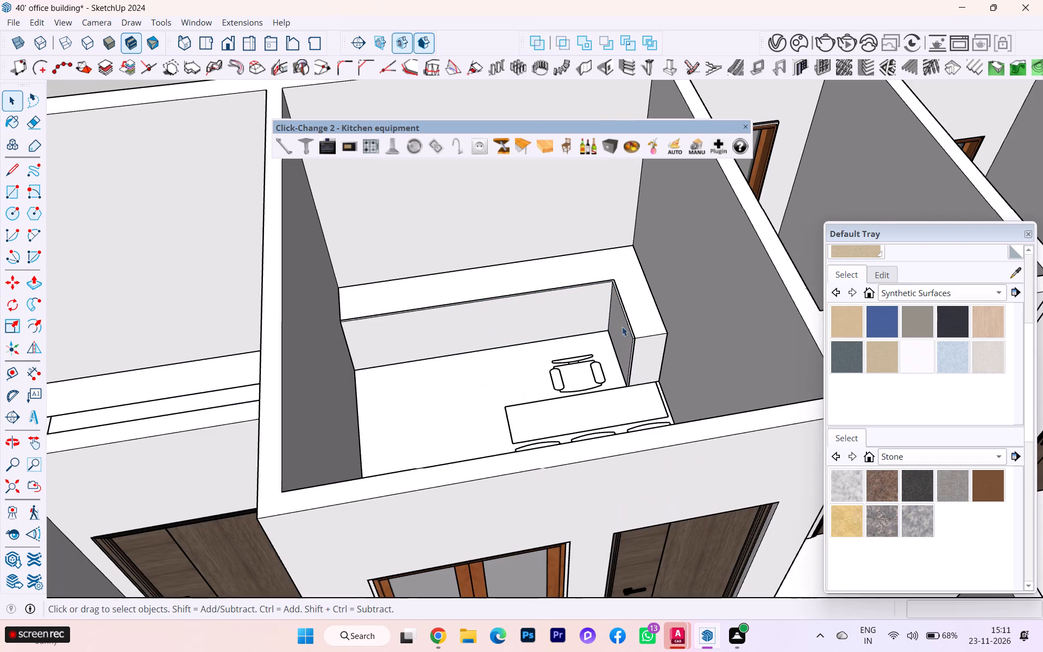
middle_click_drag(586, 321, 584, 312)
left_click(530, 268)
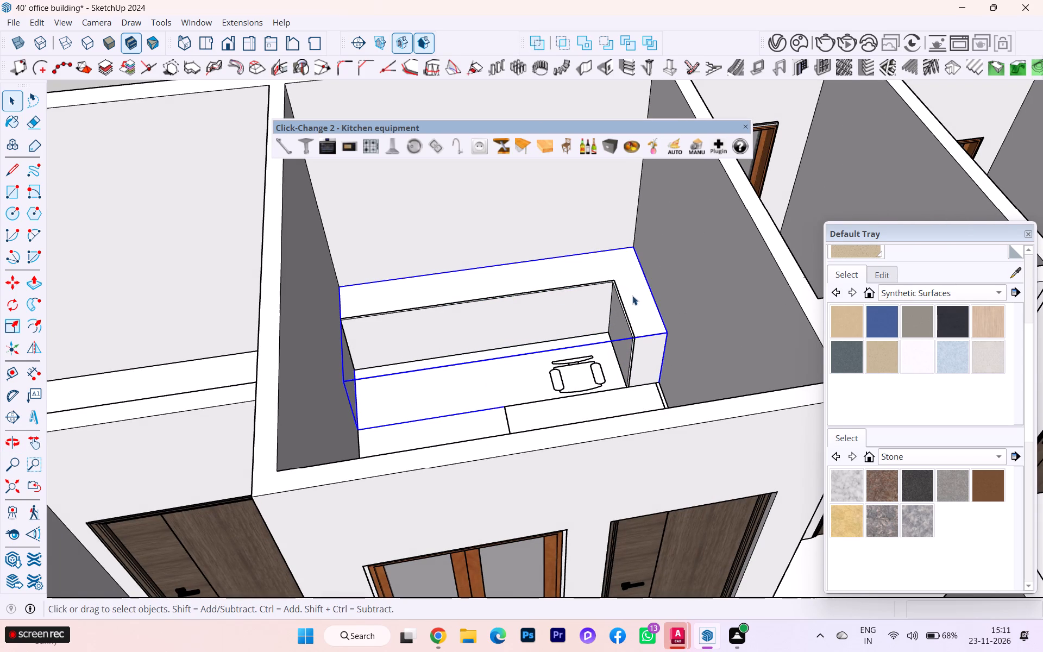
scroll(553, 325, "up", 1)
scroll(553, 325, "down", 1)
scroll(553, 325, "up", 2)
Inside the front panel group, copy the long panel's far-end vertical edge about 8' 9 1/2" toward the inner corner, divided into four equal spaces.
left_click(551, 325)
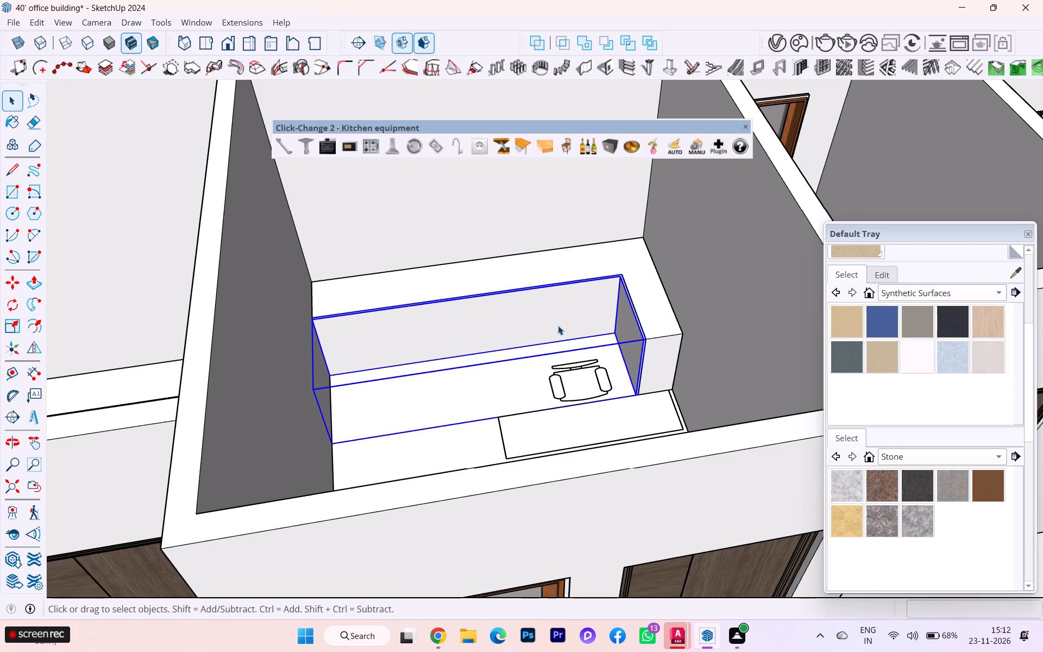
scroll(384, 335, "up", 1)
double_click(354, 352)
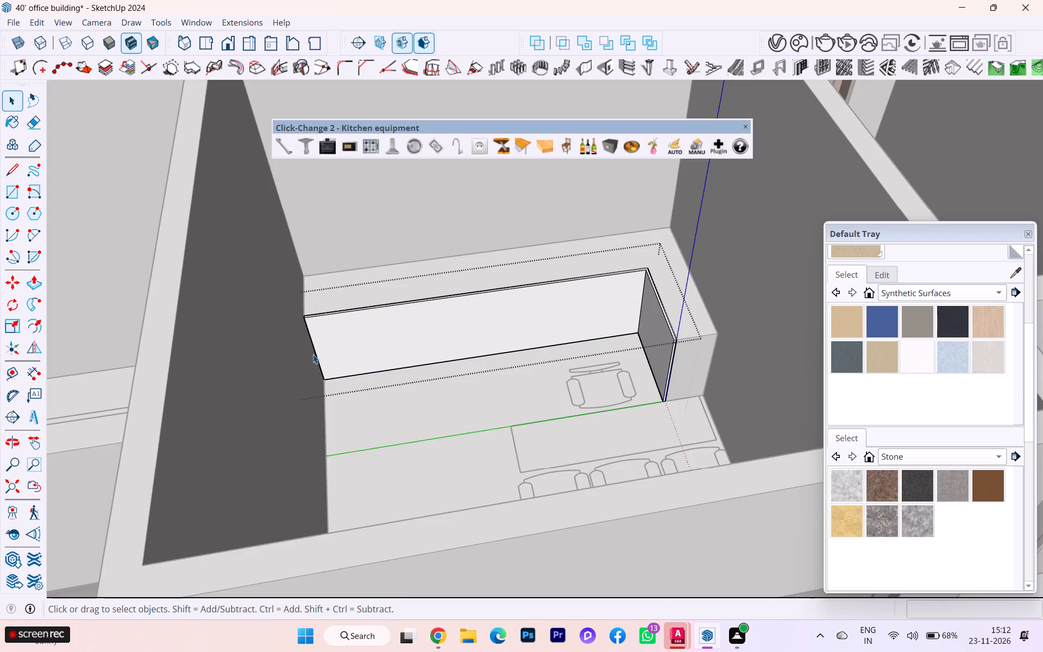
left_click(311, 338)
scroll(315, 368, "up", 2)
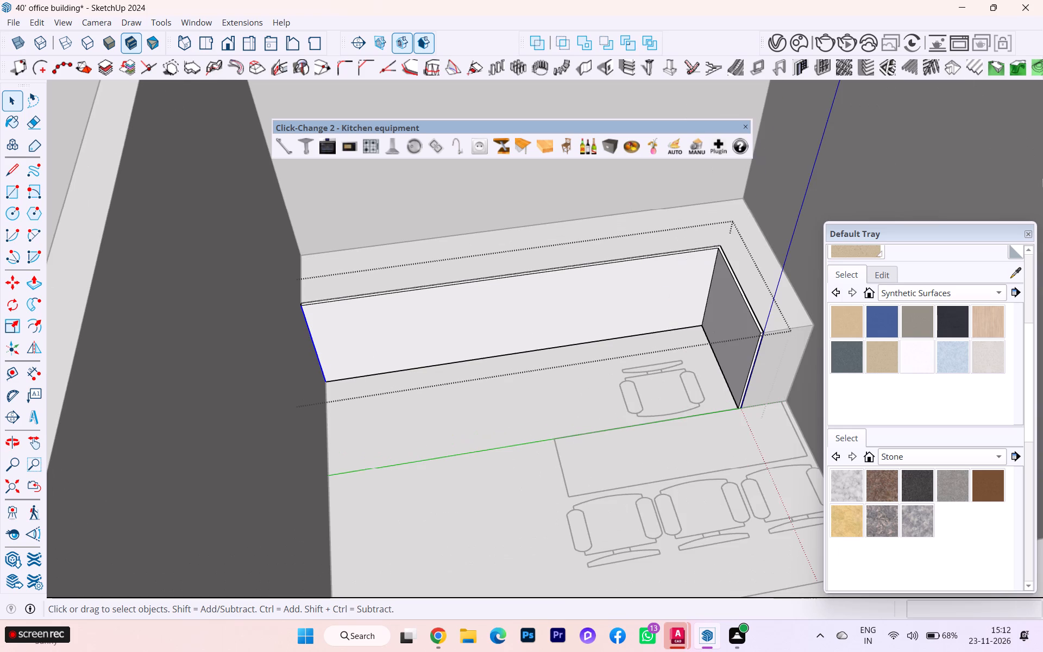
left_click(14, 284)
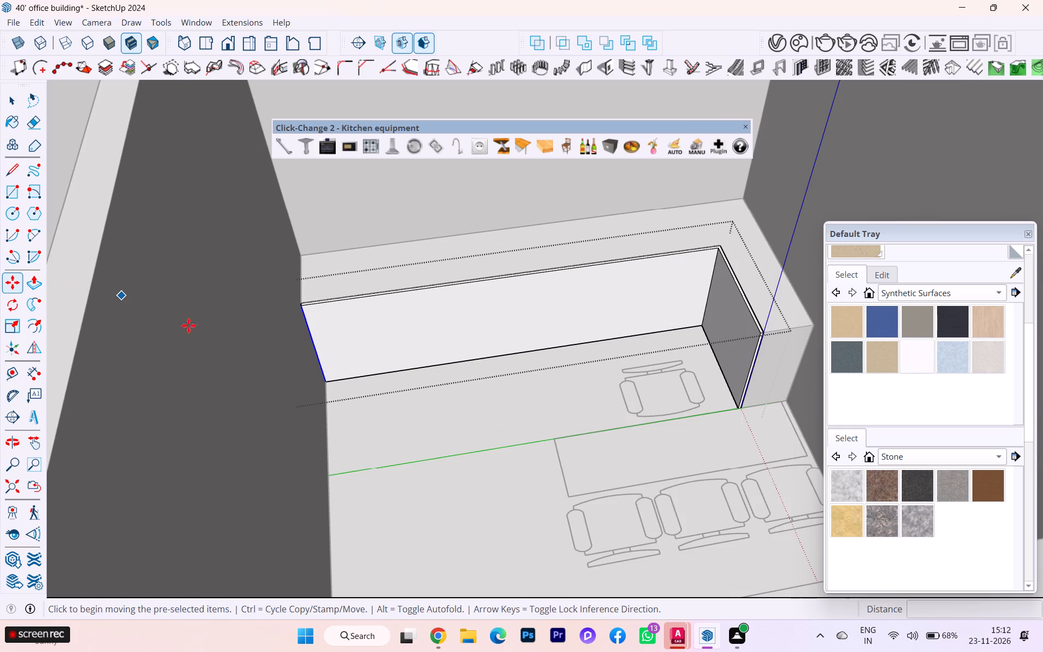
left_click(329, 380)
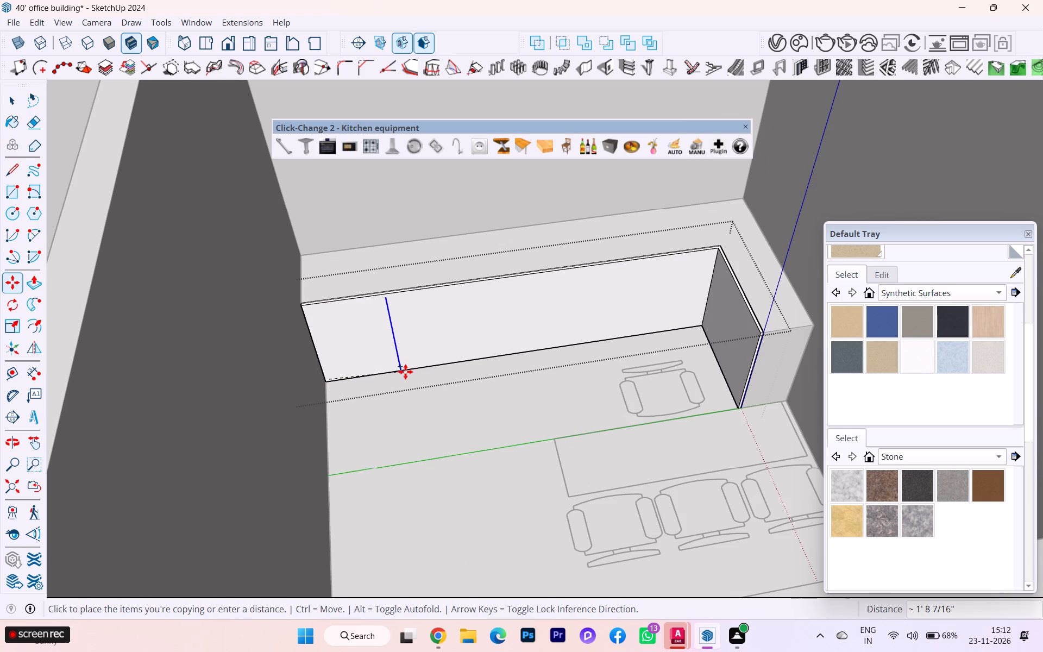
scroll(493, 381, "up", 2)
scroll(502, 379, "down", 1)
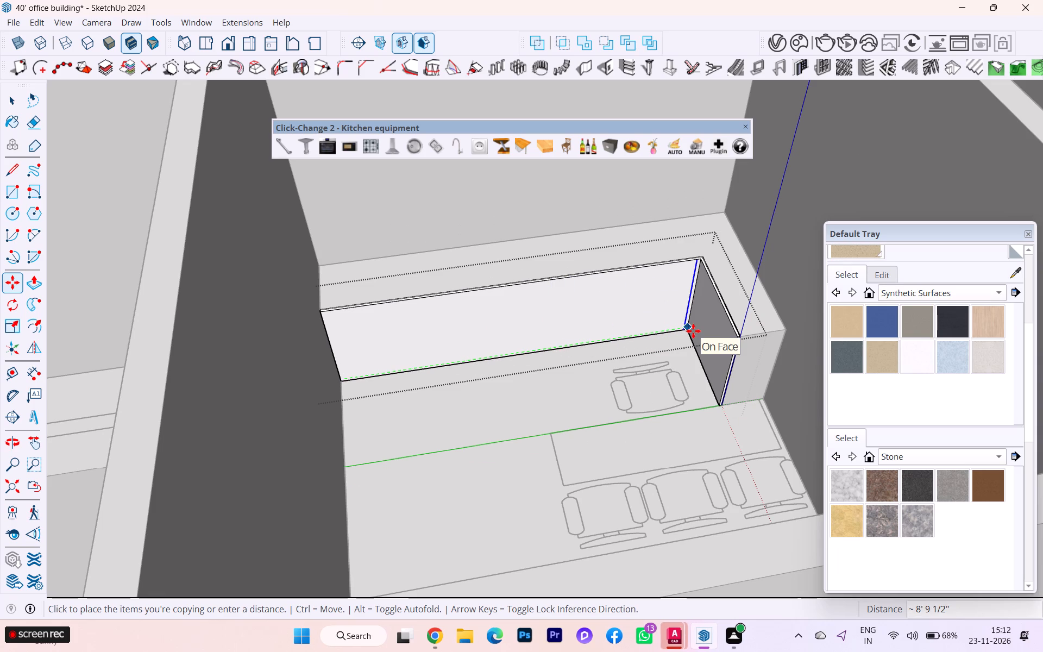
scroll(693, 331, "up", 4)
scroll(693, 331, "down", 1)
scroll(693, 331, "up", 2)
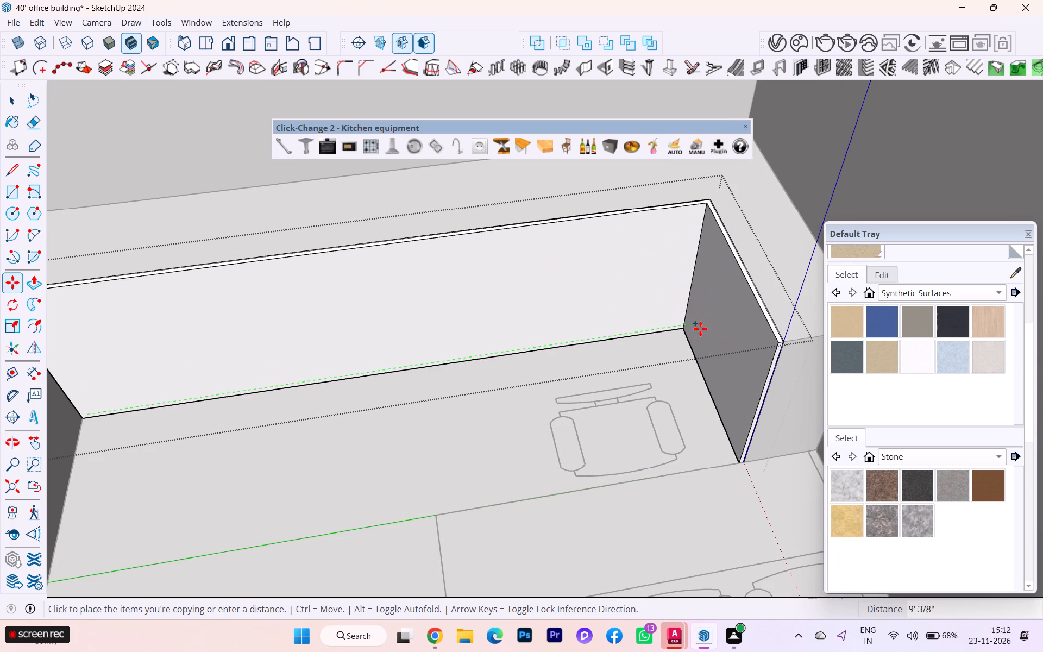
left_click(687, 330)
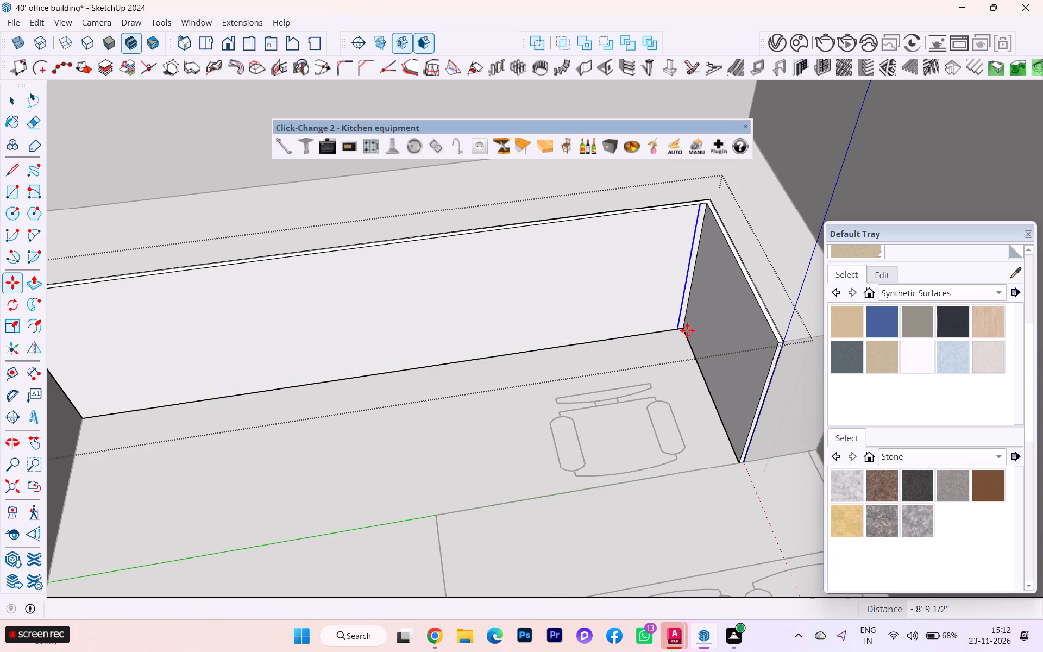
key("slash")
key("4")
key("Return")
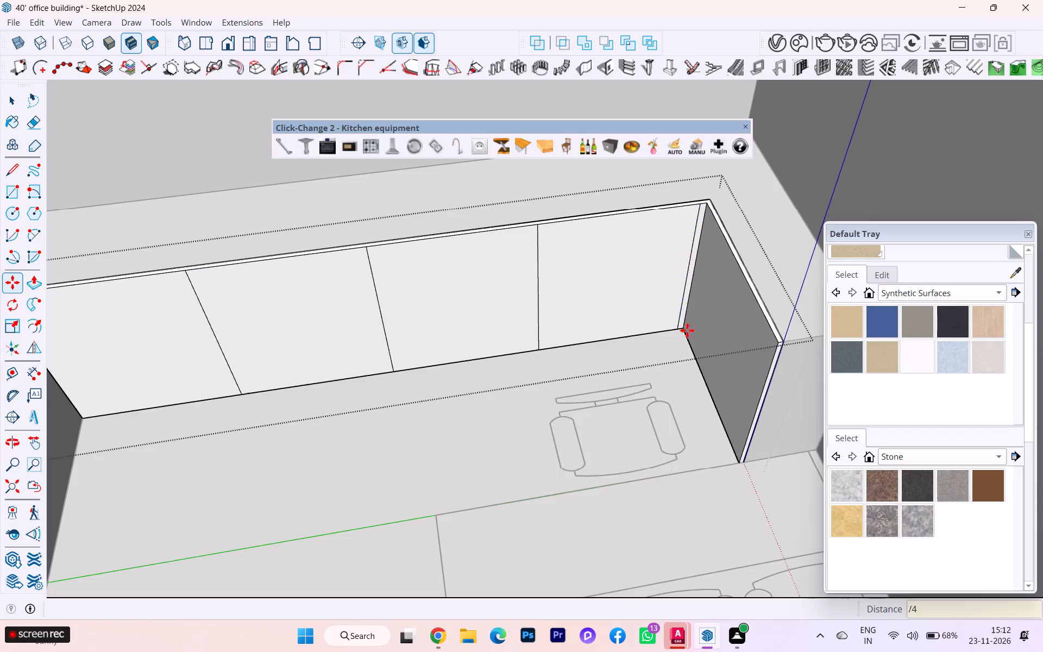
Copy the four new vertical division lines on the long panel 4 mm away from the inner corner to form narrow groove strips.
scroll(601, 327, "down", 3)
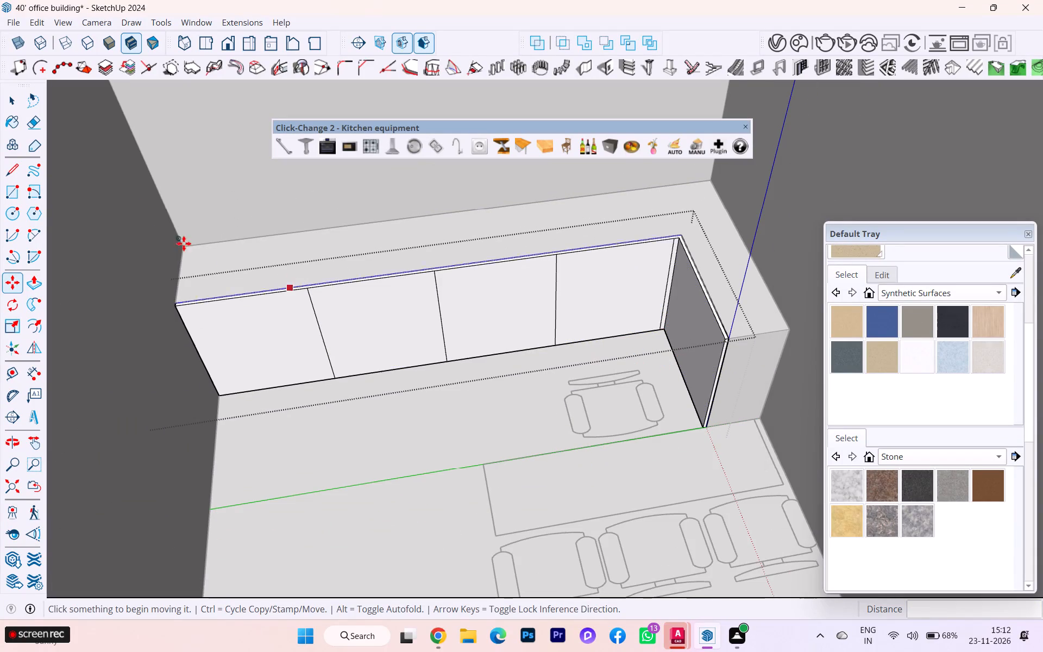
left_click(15, 105)
left_click_drag(273, 272, 340, 353)
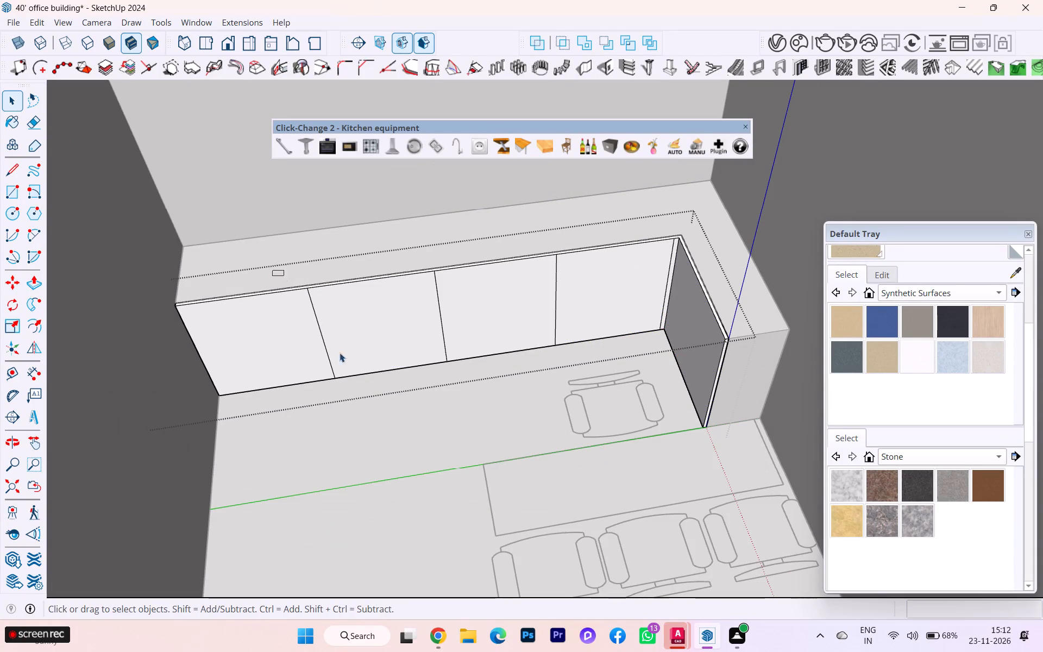
left_click_drag(340, 353, 413, 473)
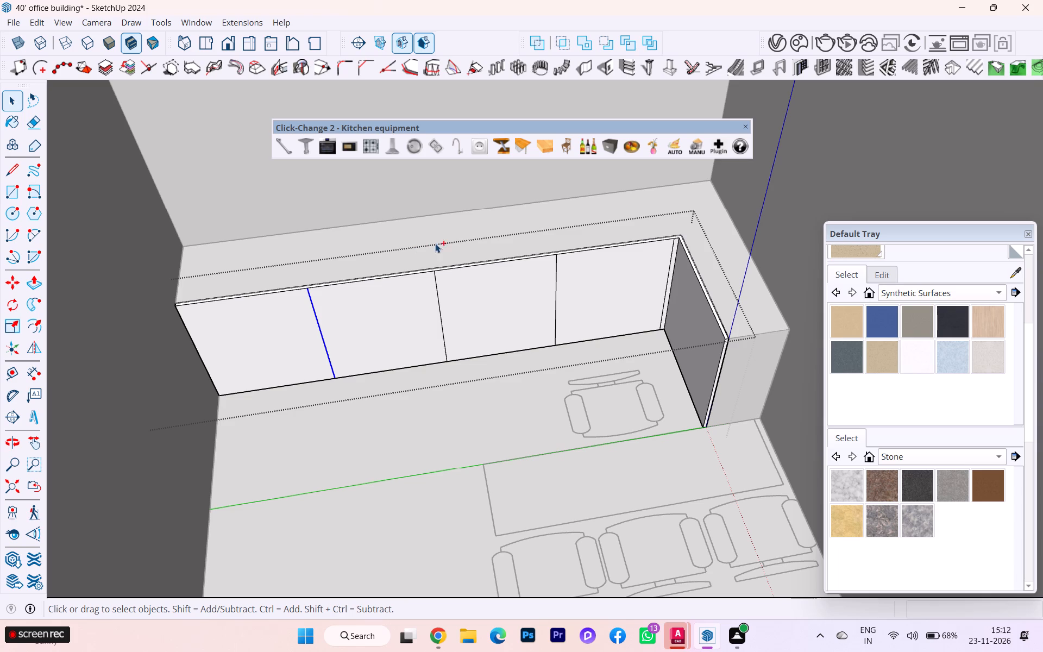
left_click_drag(419, 258, 484, 409, "ctrl")
left_click_drag(539, 242, 605, 396, "ctrl")
left_click_drag(667, 216, 681, 350, "ctrl")
left_click_drag(657, 212, 692, 366, "ctrl")
scroll(679, 228, "up", 2)
scroll(678, 225, "down", 1)
scroll(678, 225, "up", 1)
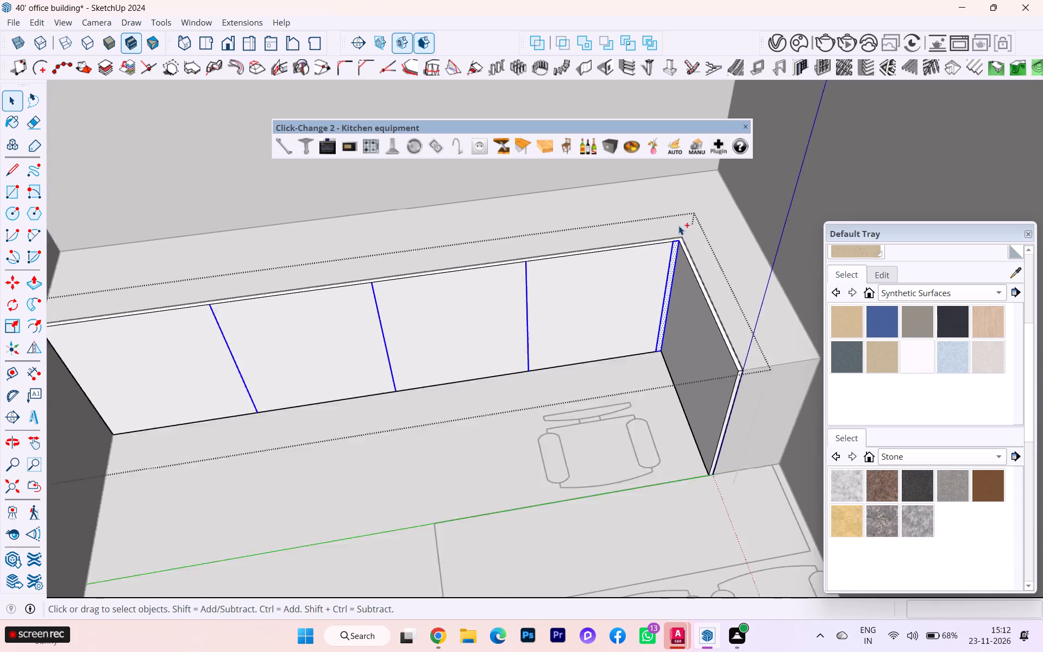
scroll(678, 225, "up", 1)
scroll(681, 265, "up", 1, "ctrl")
scroll(670, 277, "up", 3, "ctrl+shift")
scroll(669, 230, "up", 3, "ctrl+shift")
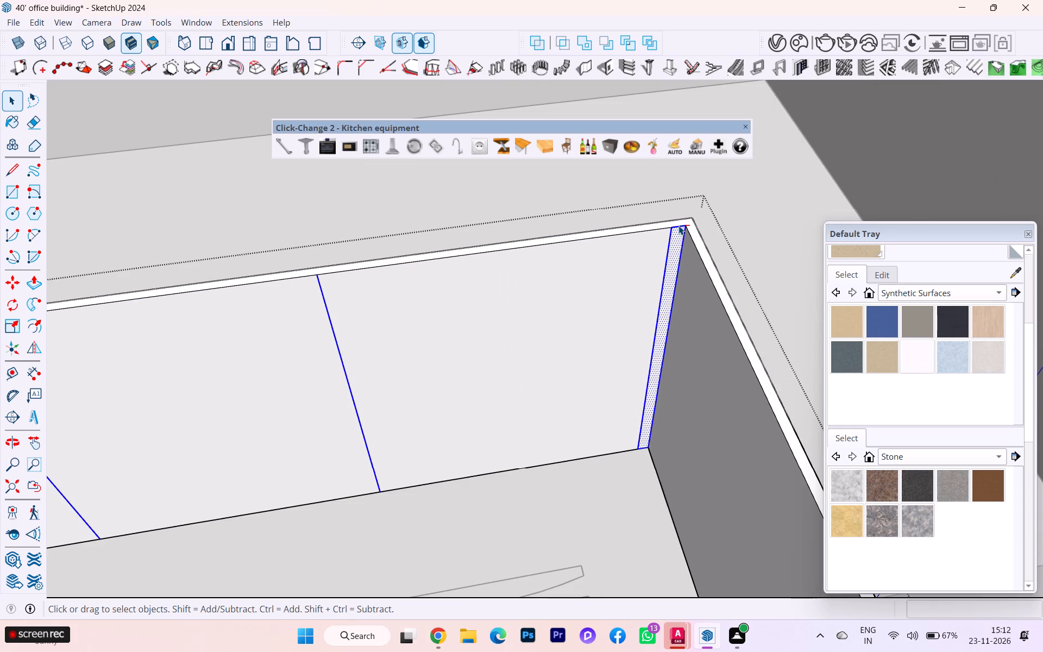
left_click(678, 225, "ctrl+shift")
left_click(680, 236, "ctrl+shift")
left_click(682, 224, "ctrl+shift")
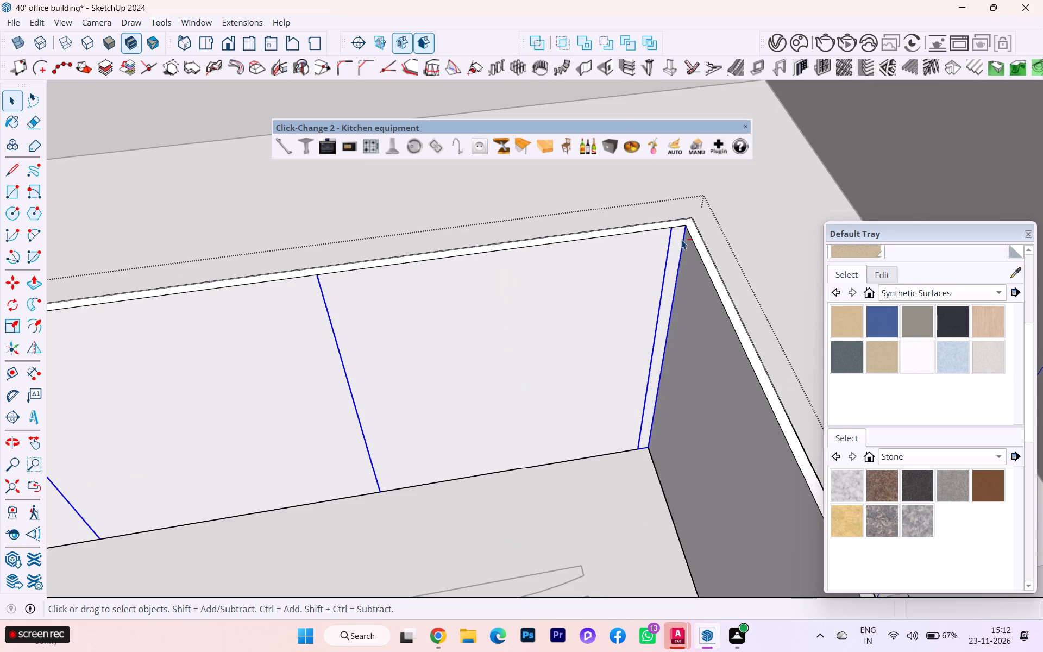
left_click(681, 240, "ctrl+shift")
left_click(682, 244, "ctrl+shift")
scroll(646, 353, "up", 4, "ctrl+shift")
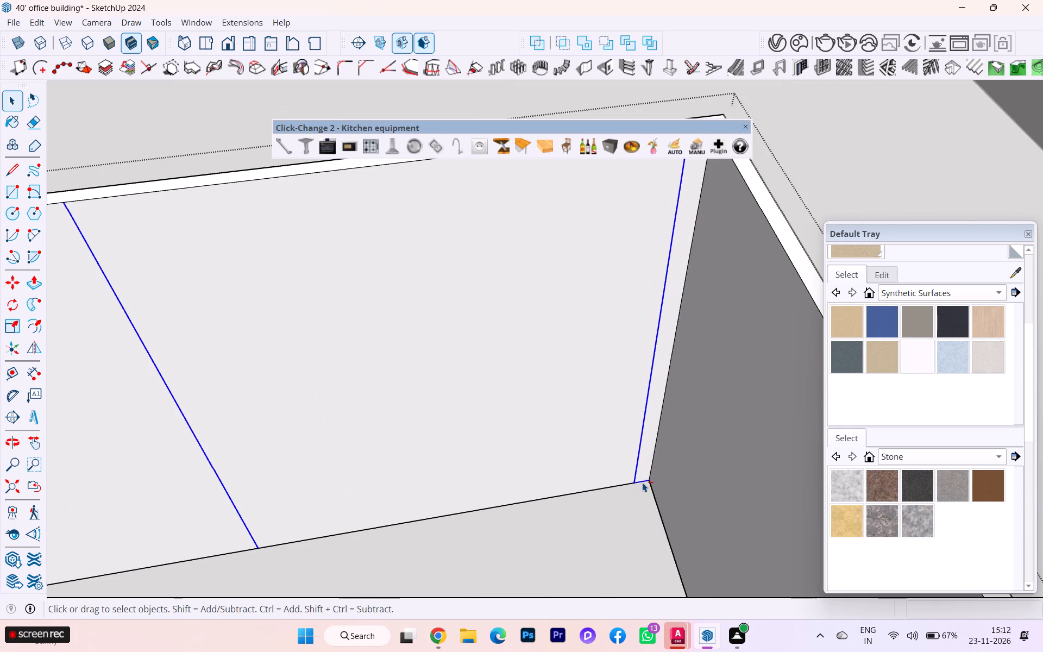
left_click(642, 482, "ctrl+shift")
scroll(662, 467, "down", 6)
scroll(690, 465, "up", 3)
scroll(698, 464, "down", 4)
scroll(718, 453, "up", 1)
scroll(722, 450, "down", 5)
scroll(700, 452, "up", 1)
scroll(698, 452, "down", 2)
scroll(690, 453, "up", 2)
scroll(689, 453, "down", 1)
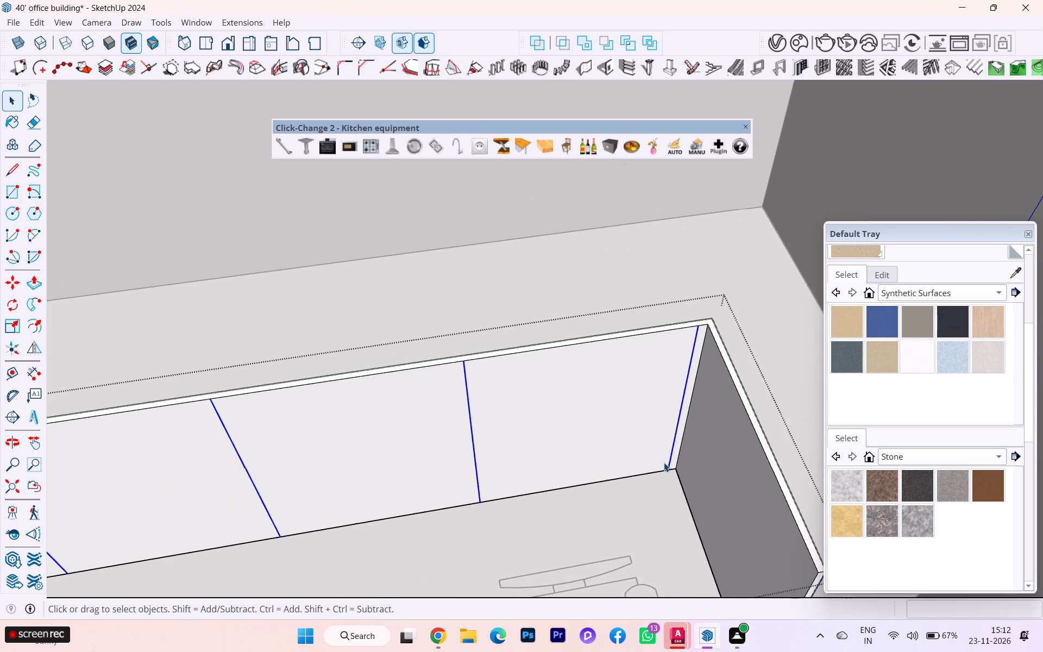
scroll(356, 496, "down", 2)
scroll(349, 494, "up", 1)
scroll(349, 494, "down", 4)
scroll(352, 492, "up", 1)
scroll(477, 492, "down", 5)
scroll(620, 441, "down", 6)
scroll(319, 471, "up", 1)
scroll(319, 471, "down", 1)
scroll(319, 477, "up", 4)
scroll(345, 498, "down", 3)
scroll(345, 498, "up", 1)
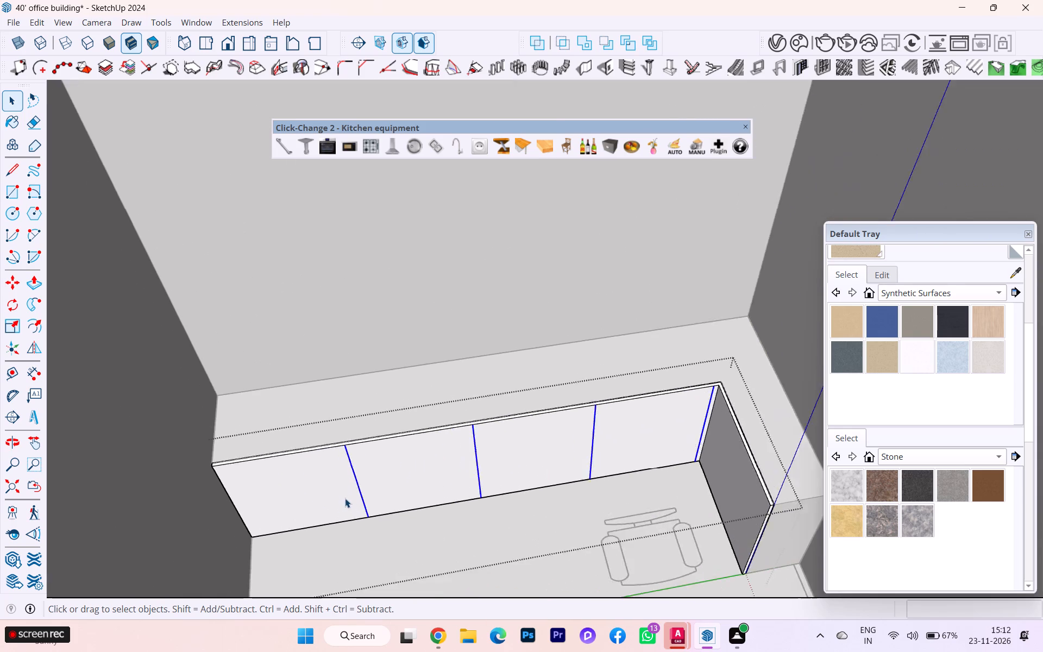
key("m")
scroll(350, 500, "up", 6)
left_click(367, 518)
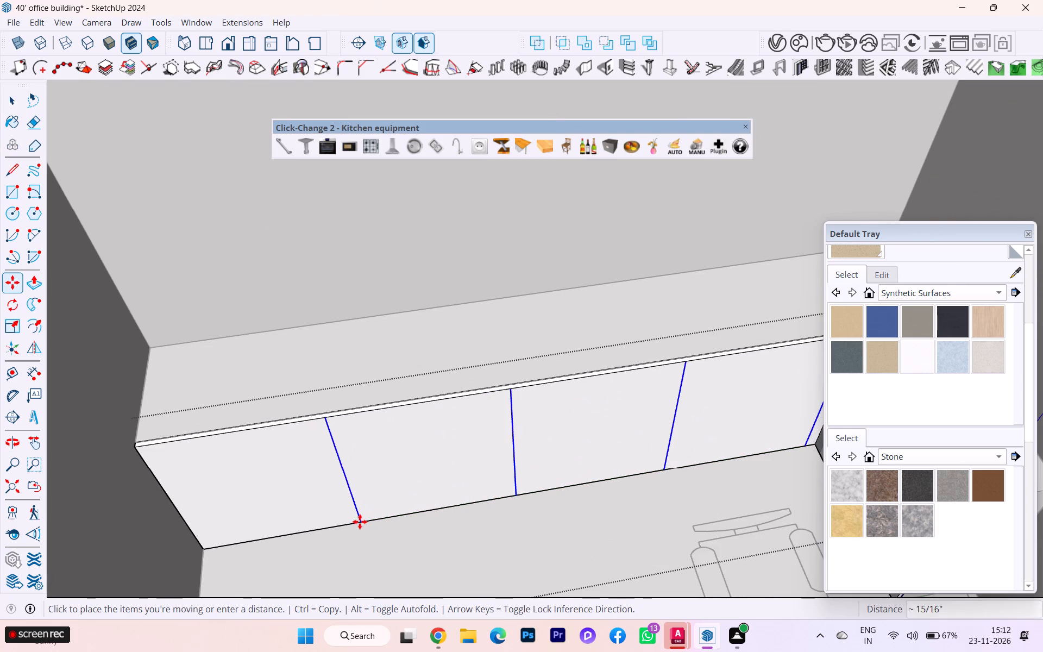
scroll(355, 522, "up", 2)
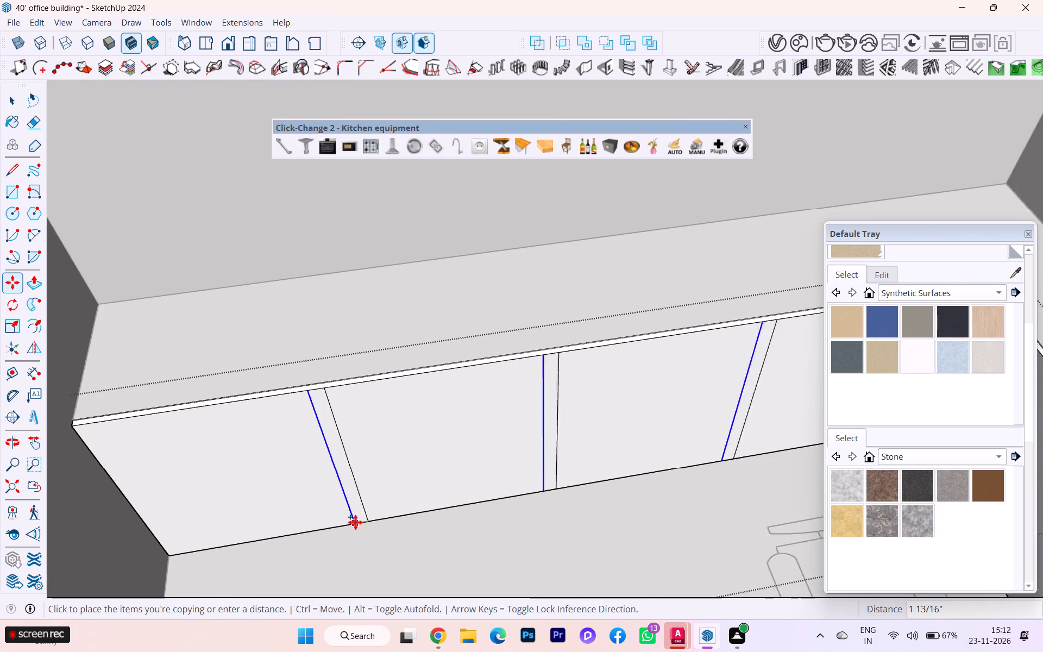
scroll(355, 522, "up", 1)
key("4")
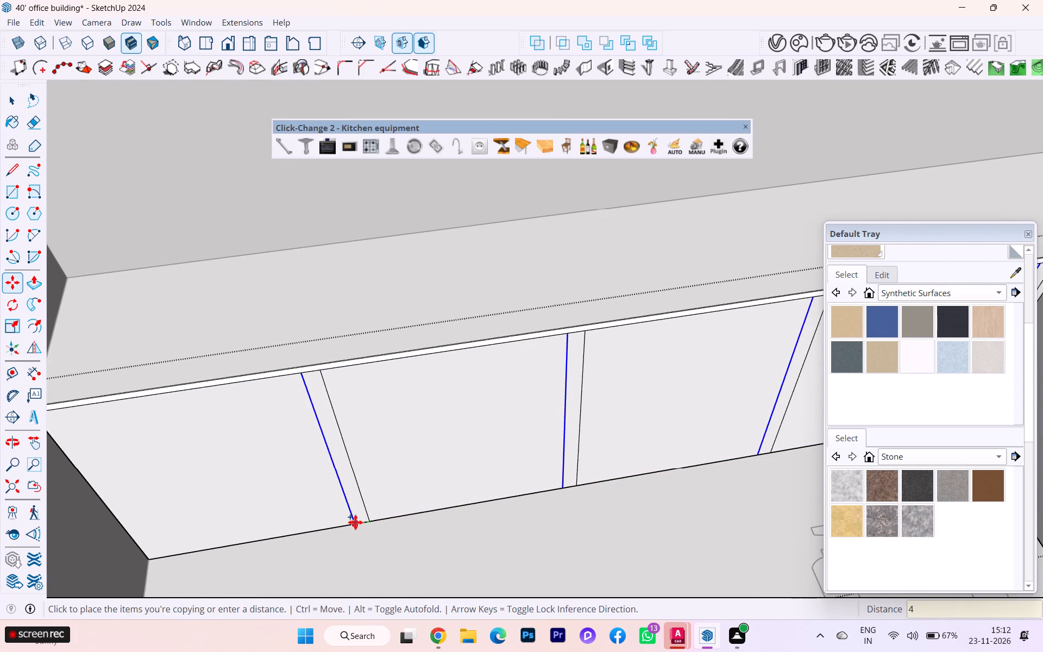
type("mm")
key("Return")
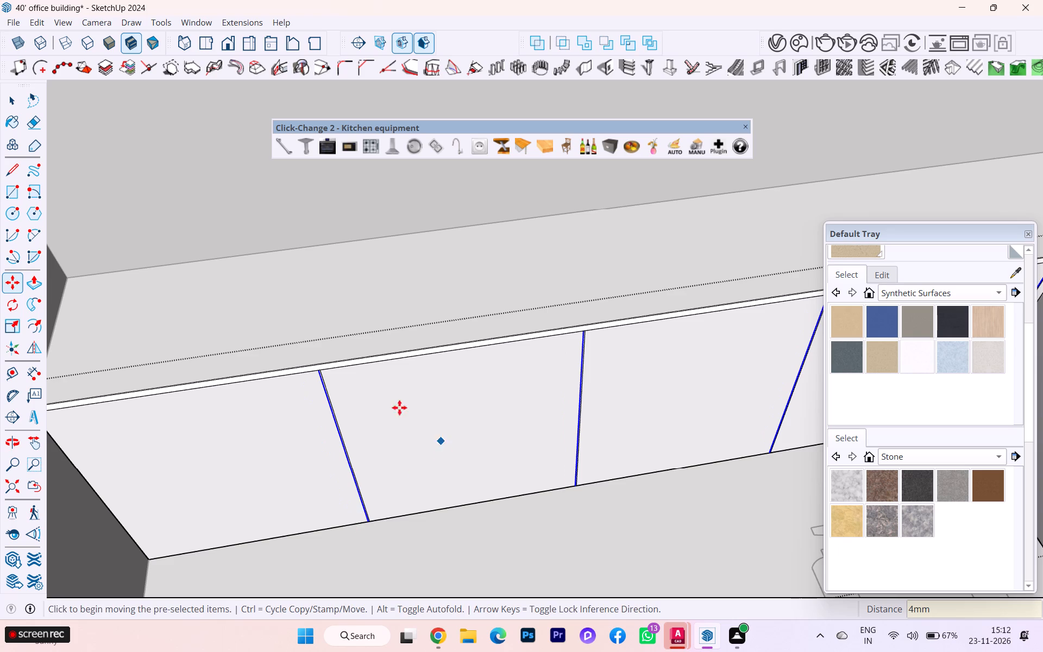
Push/Pull the first 4 mm strip, nearest the long panel's far end, 3/4" through the panel thickness.
scroll(310, 362, "up", 4)
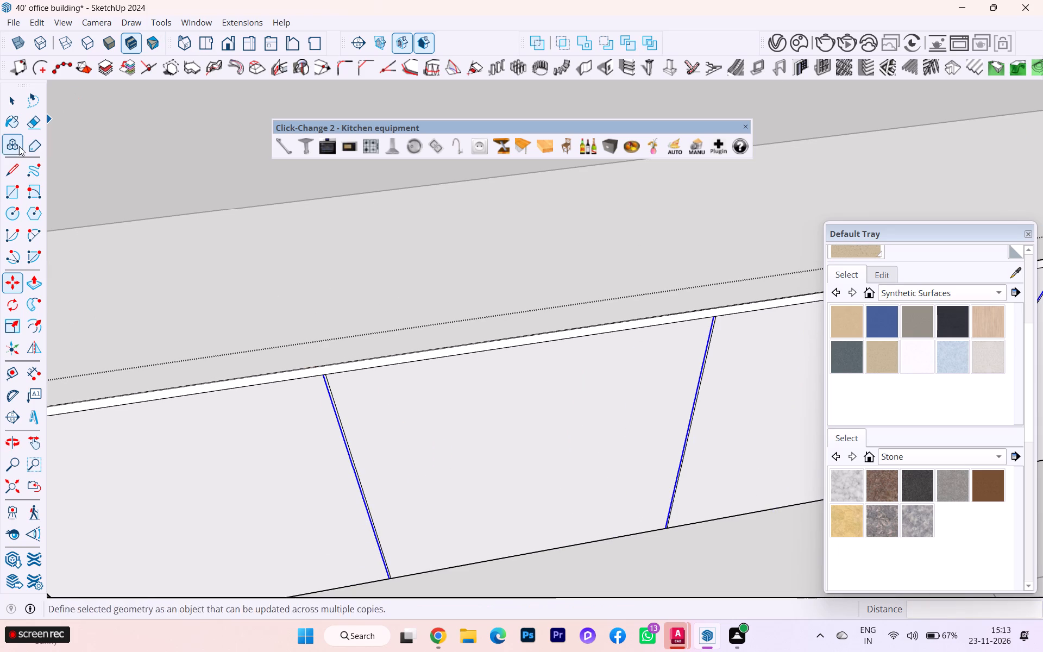
left_click(19, 99)
scroll(289, 312, "up", 4)
scroll(355, 406, "down", 2)
scroll(355, 406, "up", 5)
scroll(337, 406, "down", 1)
scroll(337, 406, "up", 3)
scroll(337, 406, "down", 2)
scroll(337, 406, "up", 2)
scroll(334, 400, "down", 1)
scroll(334, 400, "up", 2)
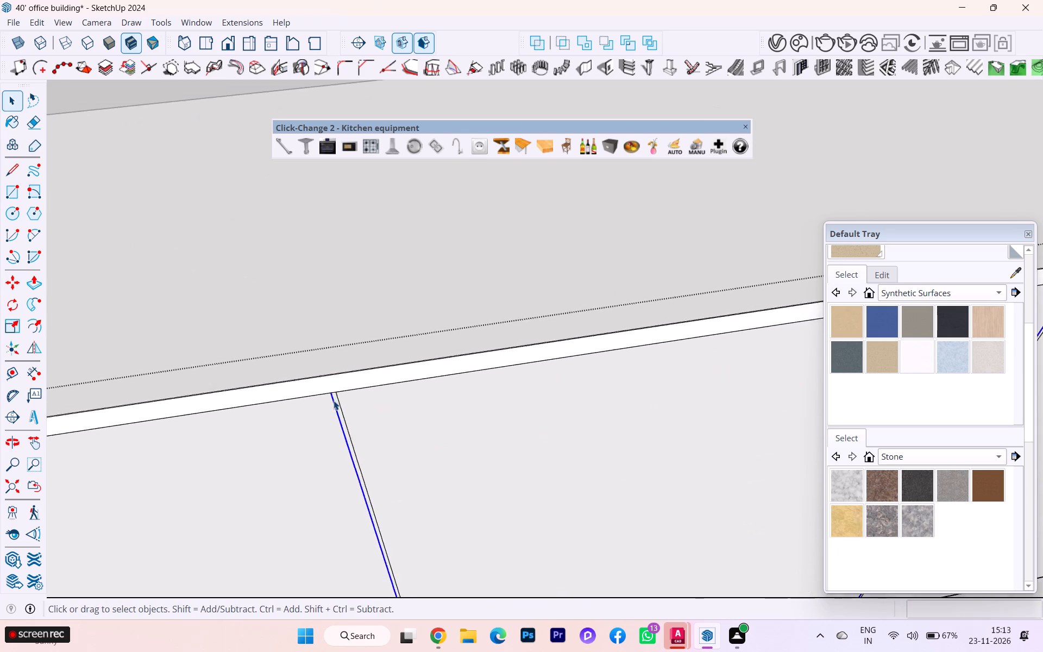
scroll(334, 400, "up", 10)
left_click(336, 398)
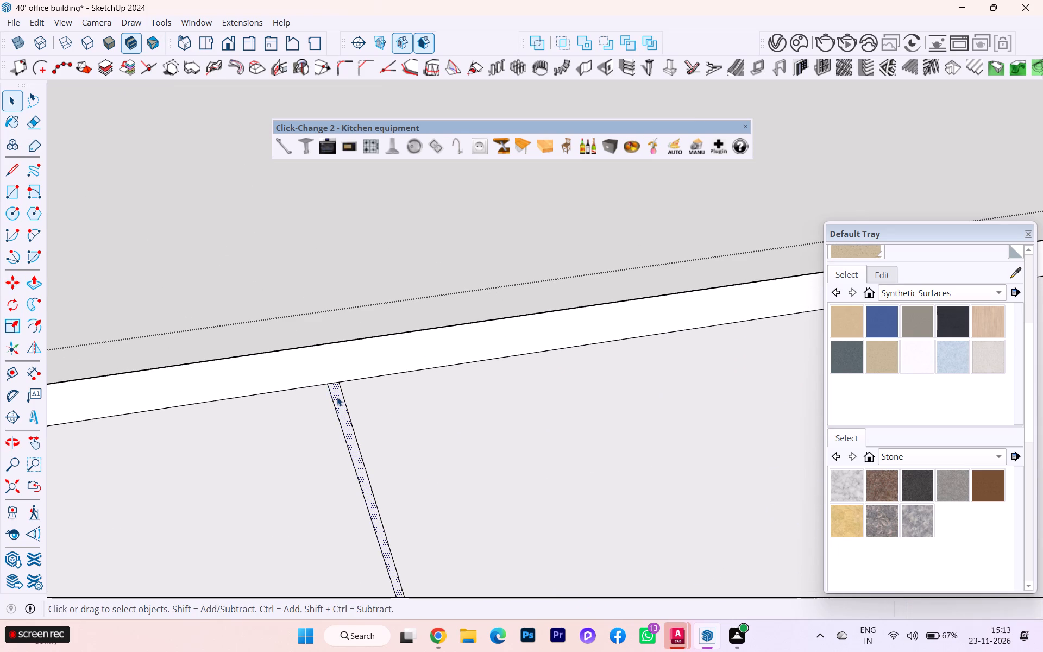
key("p")
left_click(337, 397)
scroll(330, 393, "up", 2)
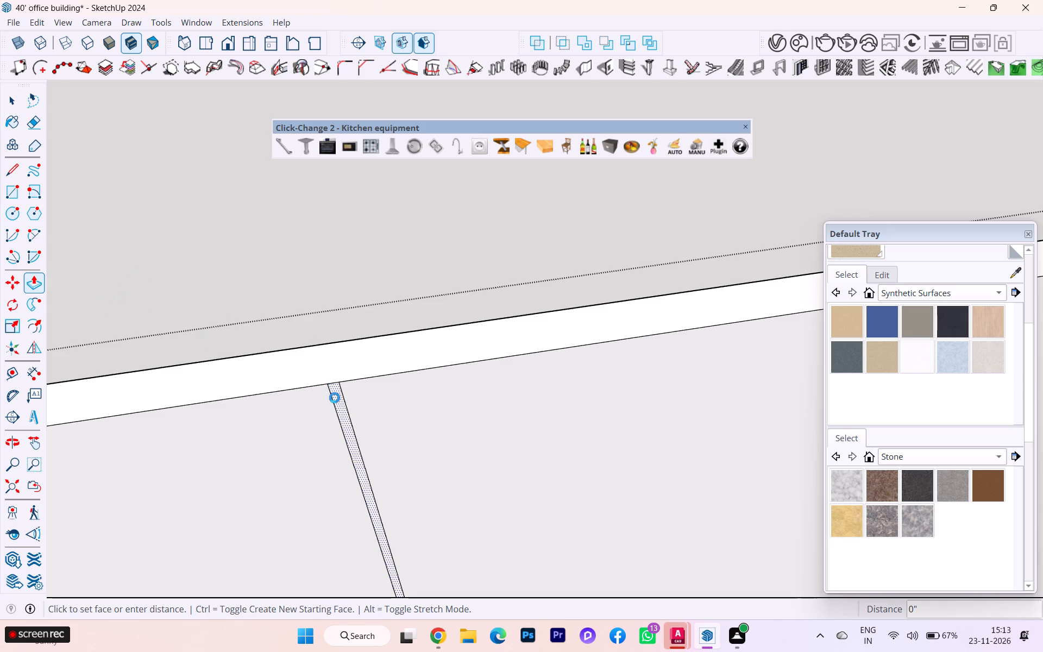
scroll(276, 328, "down", 2)
scroll(364, 347, "up", 1)
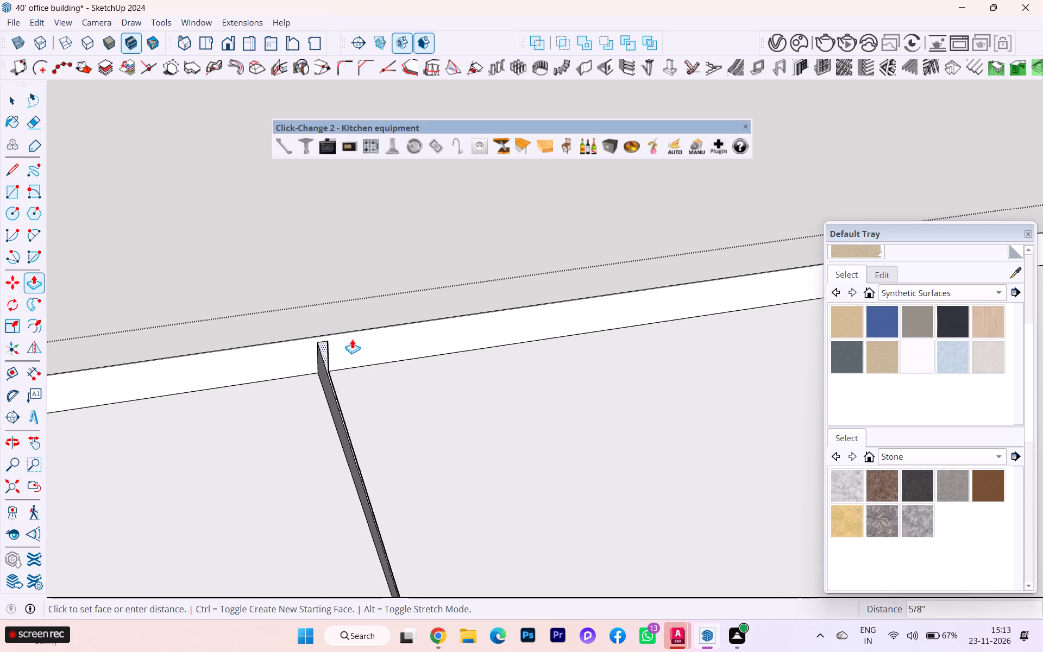
scroll(352, 339, "up", 3)
left_click(313, 333)
scroll(303, 333, "down", 4)
scroll(304, 332, "up", 1)
scroll(304, 332, "down", 6)
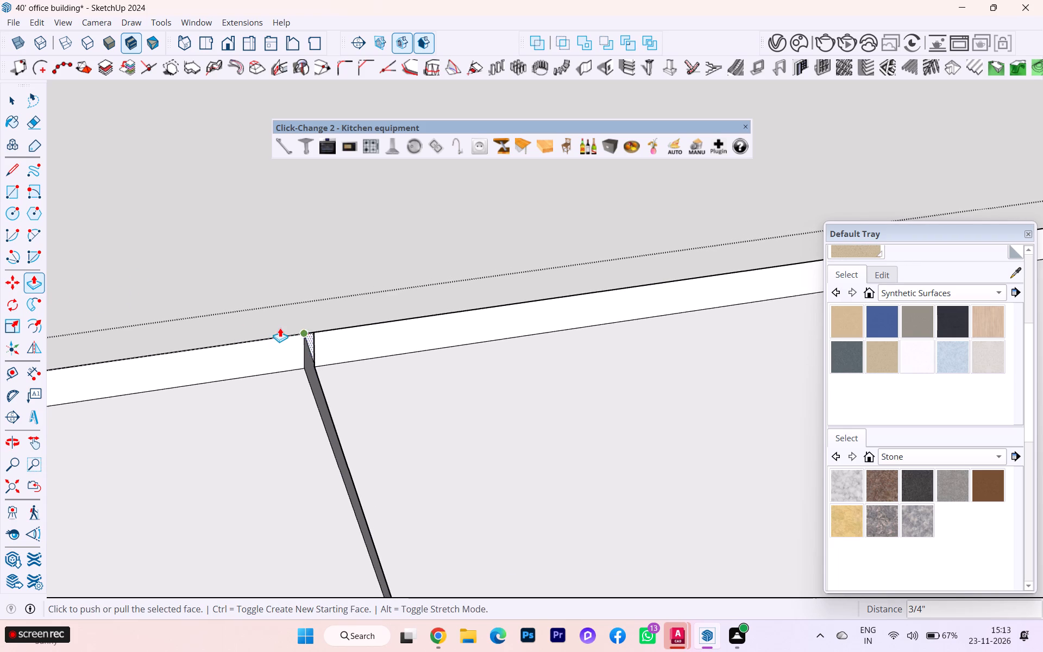
Push/Pull the second 4 mm groove strip from the long panel's far end 3/4" through the panel thickness.
scroll(280, 328, "down", 3)
scroll(277, 328, "up", 1)
scroll(277, 328, "down", 2)
scroll(272, 331, "up", 1)
scroll(269, 334, "down", 2)
scroll(232, 351, "up", 3)
scroll(233, 351, "down", 3)
scroll(216, 351, "up", 6)
scroll(215, 352, "down", 5)
scroll(215, 352, "up", 3)
scroll(215, 352, "down", 2)
scroll(178, 358, "up", 1)
scroll(178, 358, "down", 3)
scroll(176, 358, "up", 1)
scroll(175, 358, "down", 1)
scroll(174, 358, "up", 3)
scroll(174, 358, "down", 2)
scroll(219, 324, "down", 2)
scroll(240, 329, "up", 1)
scroll(243, 329, "down", 3)
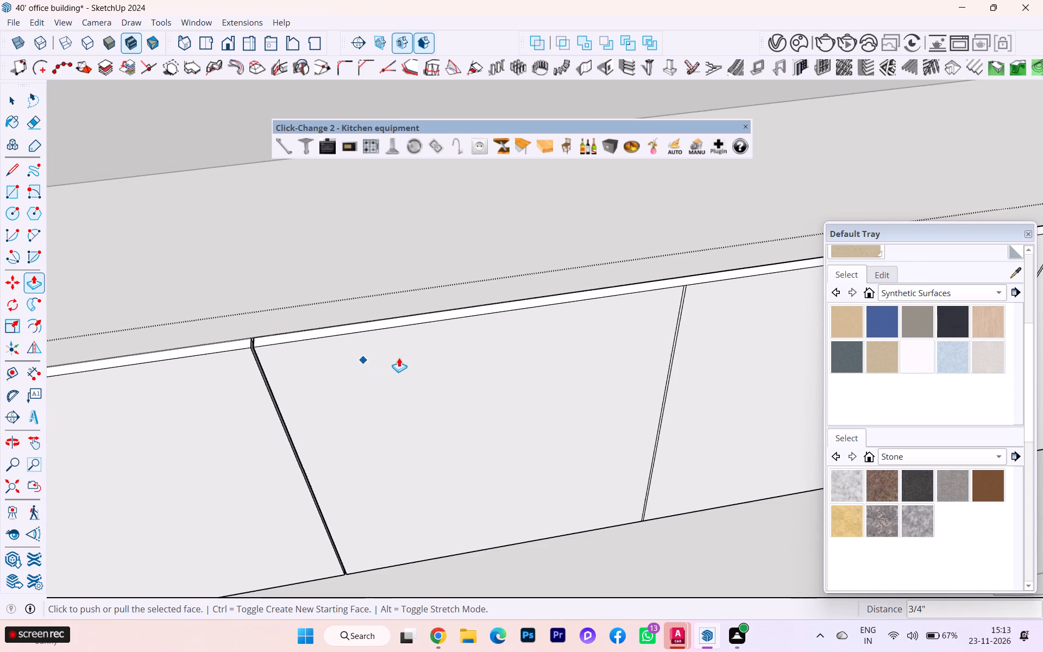
scroll(632, 348, "up", 7)
scroll(426, 297, "down", 1)
scroll(404, 297, "up", 1)
scroll(349, 302, "down", 1)
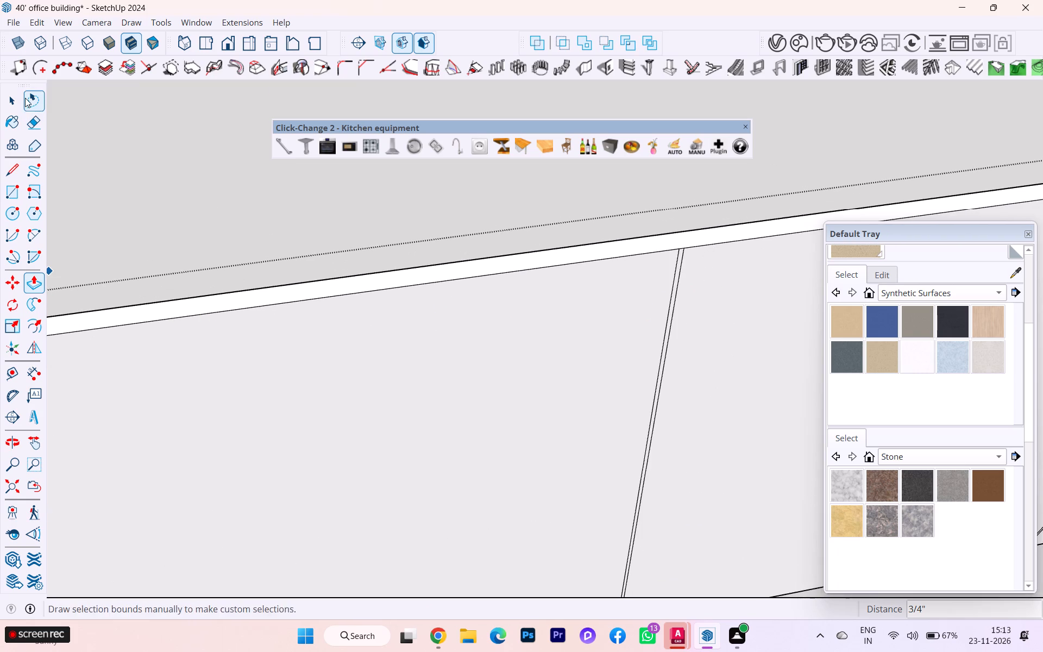
left_click(12, 101)
scroll(718, 250, "up", 5)
left_click(665, 261)
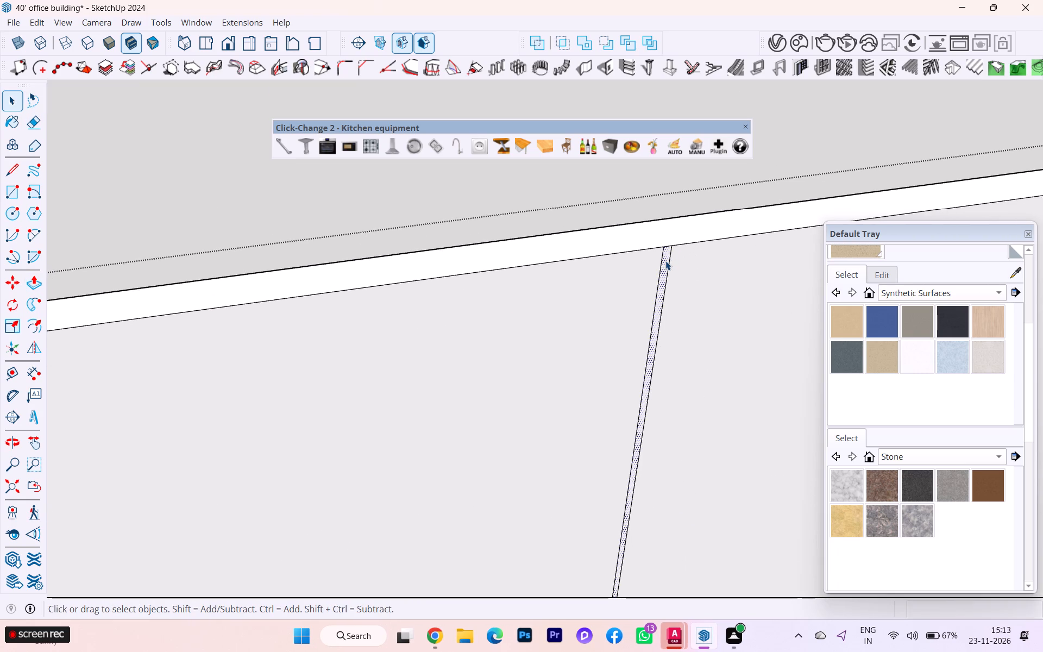
key("p")
left_click(665, 261)
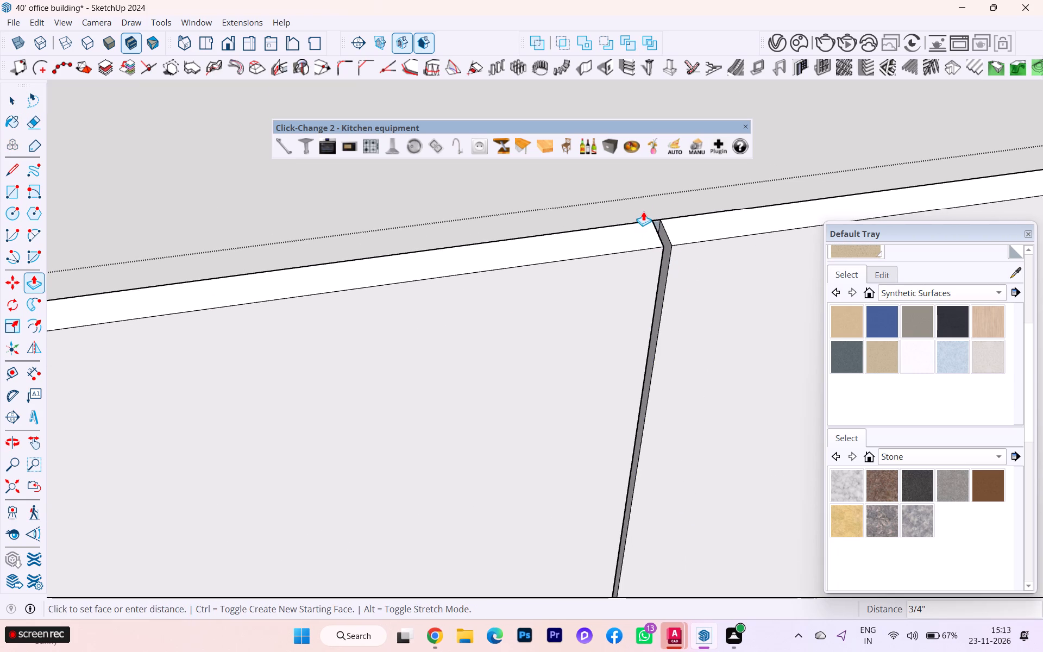
left_click(643, 211)
Push/Pull the third 4 mm groove strip on the long panel 3/4" through the panel thickness.
scroll(373, 268, "down", 5)
scroll(406, 318, "up", 1)
scroll(406, 320, "down", 4)
scroll(373, 323, "up", 4)
scroll(373, 323, "down", 2)
scroll(376, 323, "up", 2)
scroll(376, 323, "down", 8)
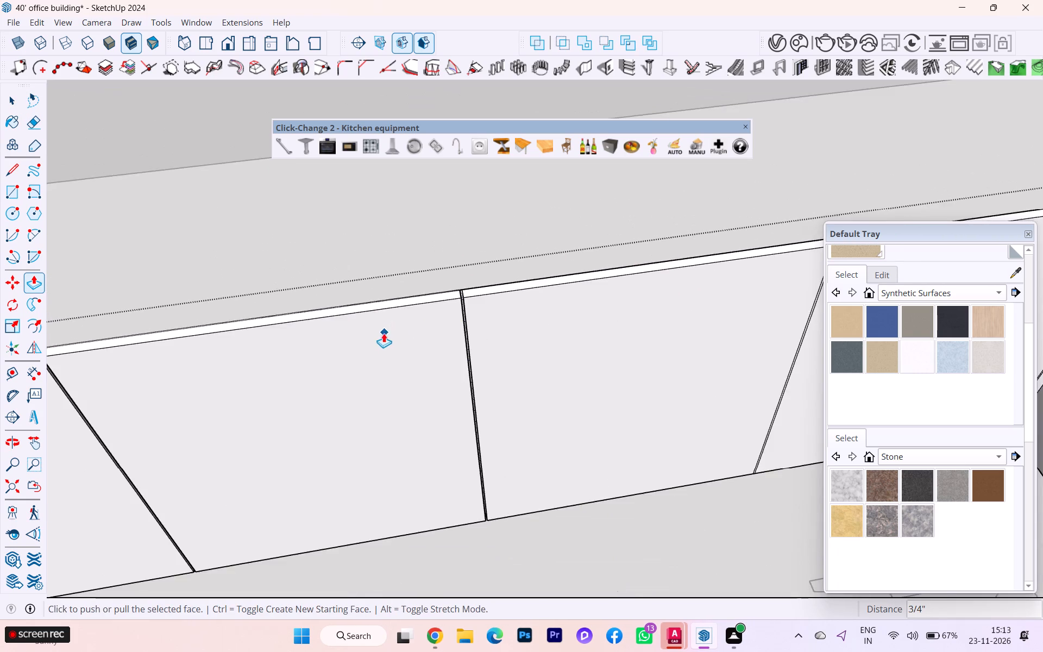
scroll(385, 332, "down", 6)
scroll(397, 333, "up", 1)
scroll(388, 353, "down", 6)
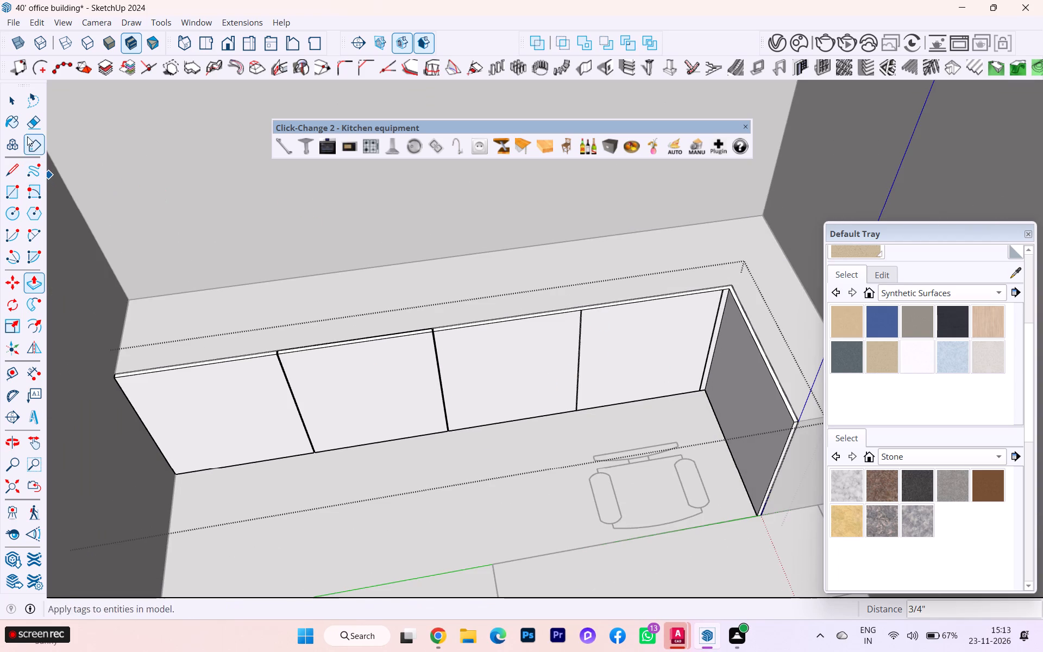
left_click(17, 99)
scroll(595, 311, "up", 3)
scroll(596, 311, "down", 1)
scroll(596, 311, "up", 3)
scroll(590, 316, "down", 1)
scroll(589, 316, "up", 4)
scroll(585, 318, "down", 1)
scroll(584, 318, "up", 4)
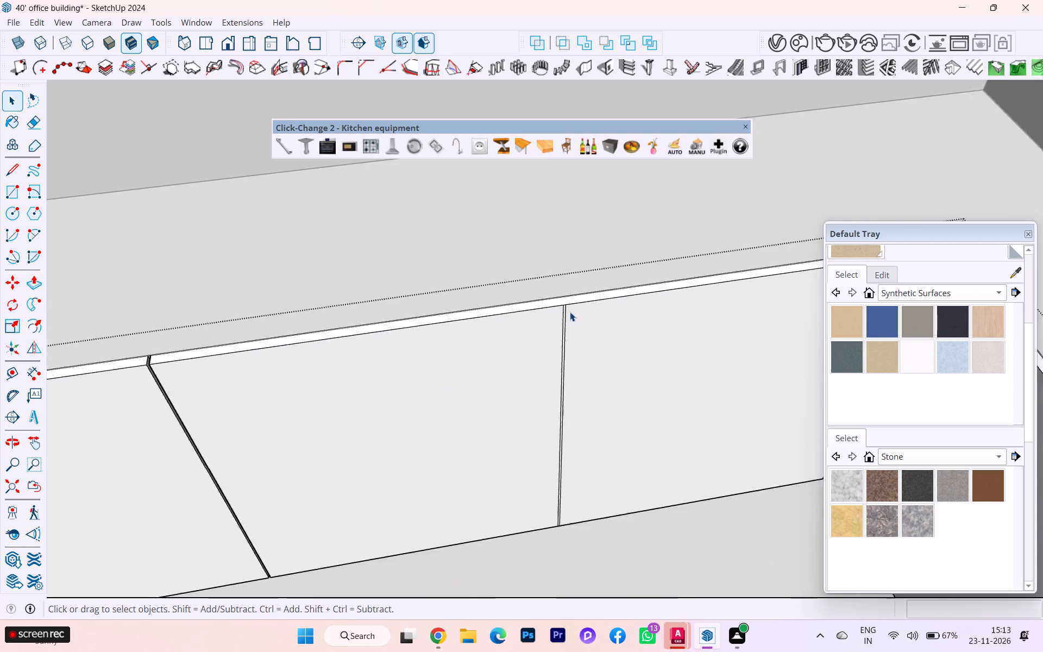
scroll(570, 312, "up", 1)
scroll(569, 311, "down", 1)
scroll(569, 311, "up", 3)
scroll(568, 309, "down", 1)
scroll(568, 309, "up", 6)
scroll(558, 302, "down", 5)
scroll(558, 302, "up", 10)
left_click(571, 306)
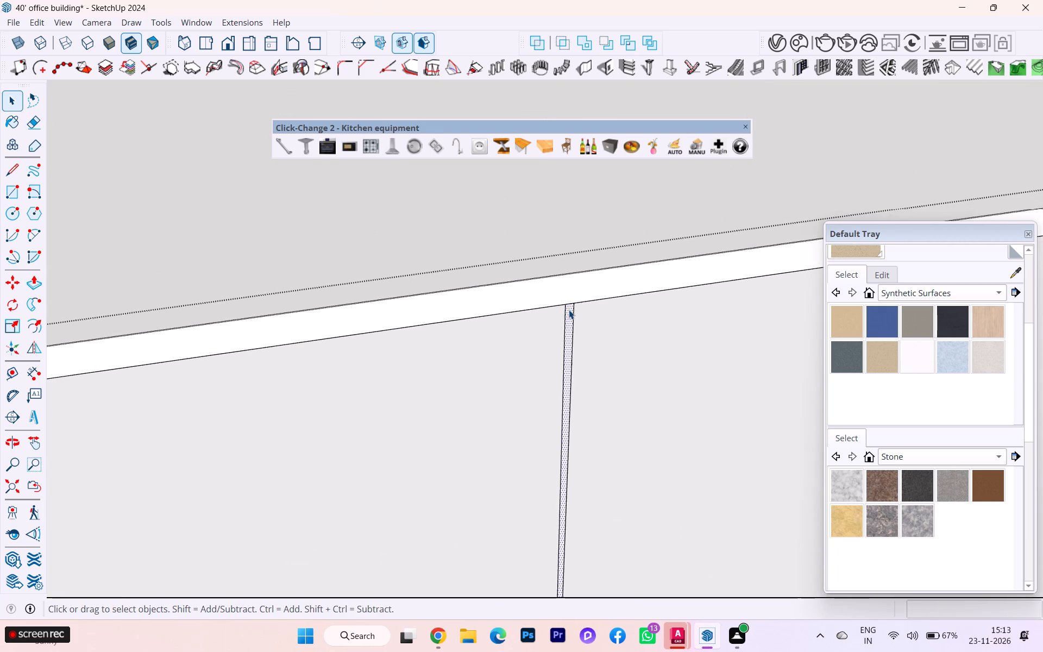
key("p")
left_click(569, 311)
left_click(562, 271)
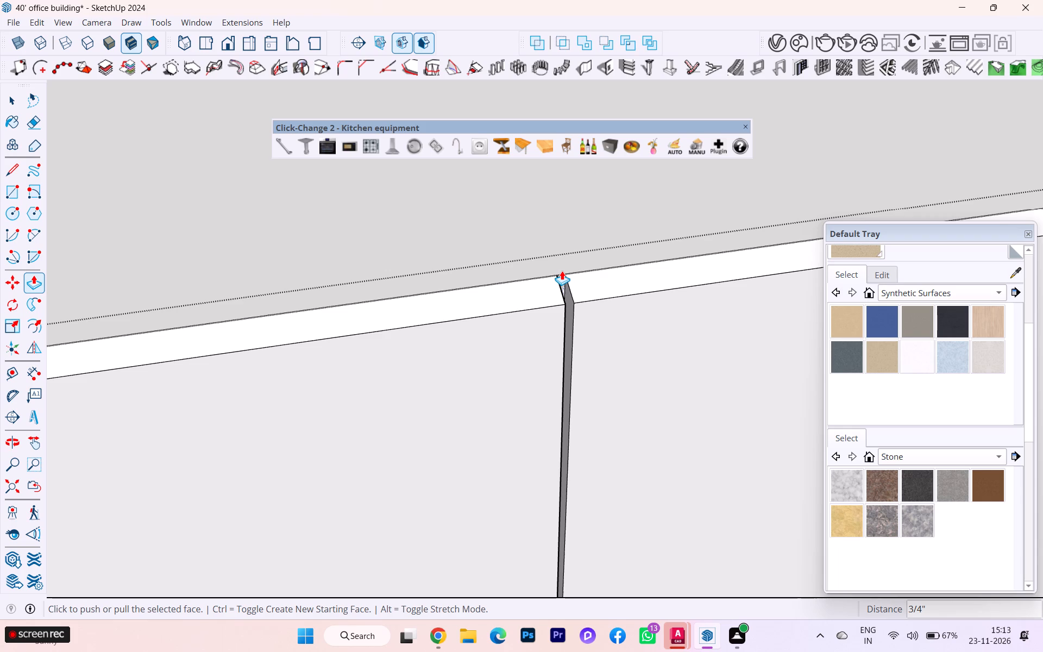
Push/Pull the fourth 4 mm groove strip, beside the inner corner of the long panel, 3/4" through the panel thickness.
scroll(583, 327, "down", 2)
scroll(583, 327, "up", 2)
scroll(582, 328, "down", 1)
scroll(581, 329, "up", 1)
scroll(580, 329, "down", 7)
scroll(607, 331, "up", 1)
scroll(607, 331, "down", 2)
scroll(607, 331, "up", 2)
scroll(535, 322, "down", 4)
scroll(535, 323, "up", 2)
scroll(535, 323, "down", 5)
scroll(541, 307, "up", 1)
scroll(544, 308, "down", 1)
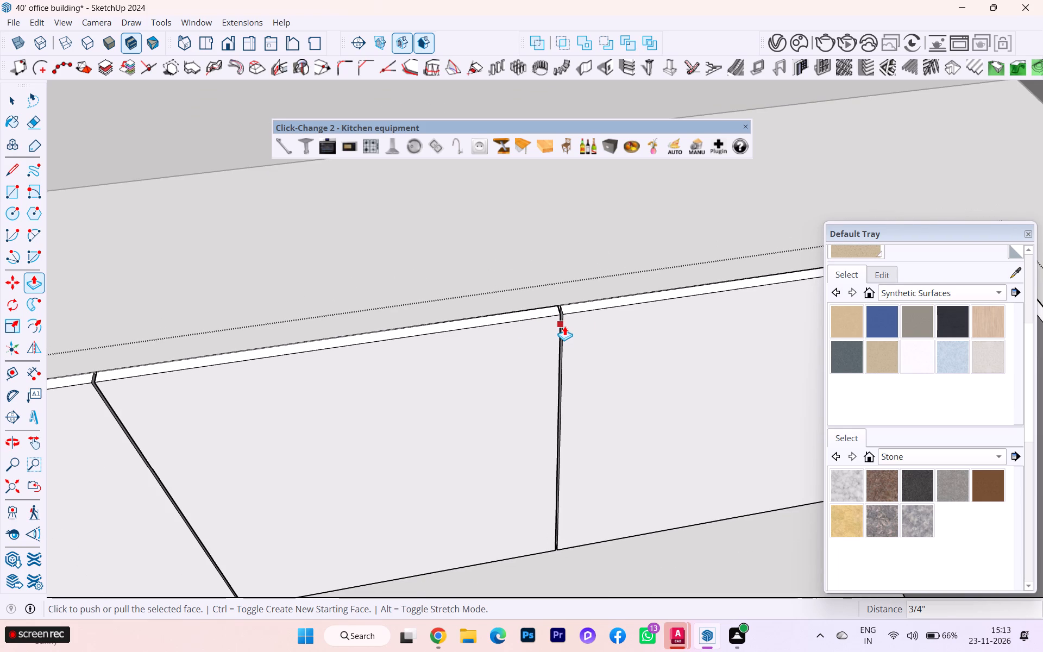
left_click(16, 104)
scroll(367, 349, "down", 2)
scroll(392, 371, "up", 1)
scroll(393, 372, "down", 1)
scroll(399, 374, "up", 1)
scroll(400, 374, "down", 4)
scroll(826, 306, "up", 5)
scroll(795, 285, "down", 1)
scroll(794, 284, "up", 10)
scroll(792, 326, "down", 1)
scroll(792, 326, "up", 2)
scroll(792, 326, "down", 1)
scroll(792, 326, "up", 5)
scroll(792, 326, "down", 3)
scroll(792, 326, "up", 3)
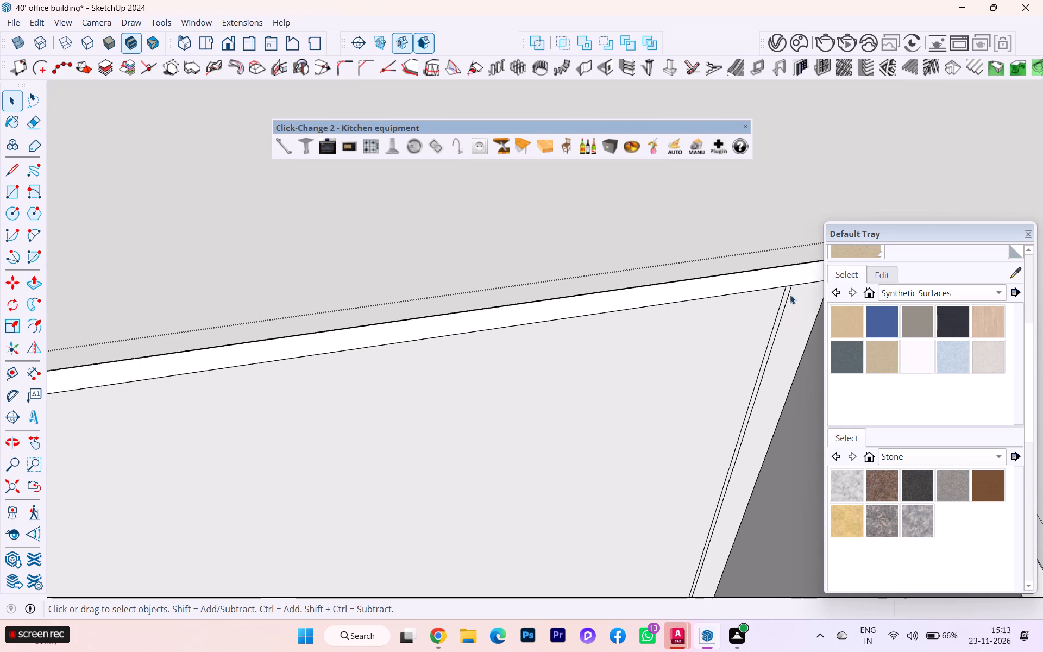
scroll(790, 294, "up", 1)
scroll(789, 292, "down", 1)
scroll(789, 292, "up", 2)
left_click(784, 290)
left_click(784, 293)
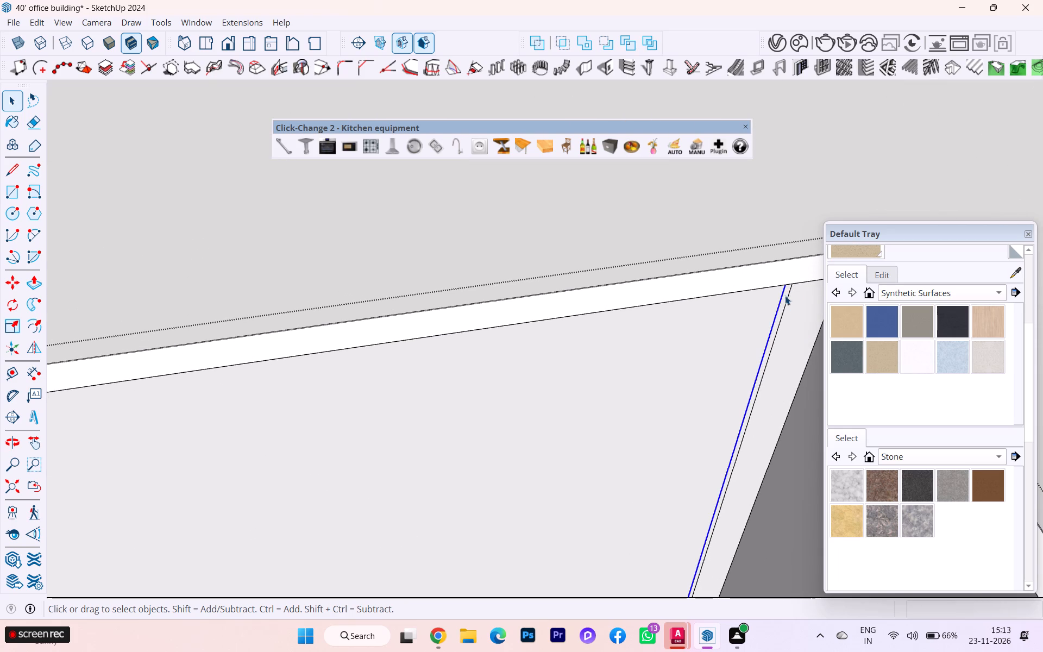
left_click(785, 296)
scroll(785, 296, "up", 6)
left_click(785, 296)
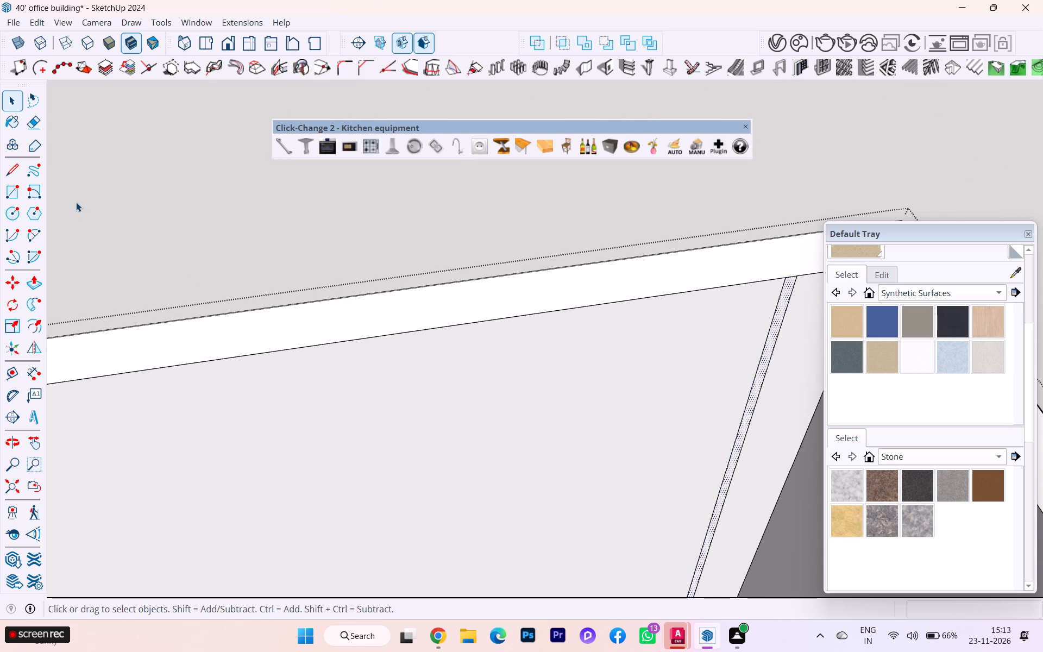
left_click(29, 282)
scroll(822, 290, "up", 2)
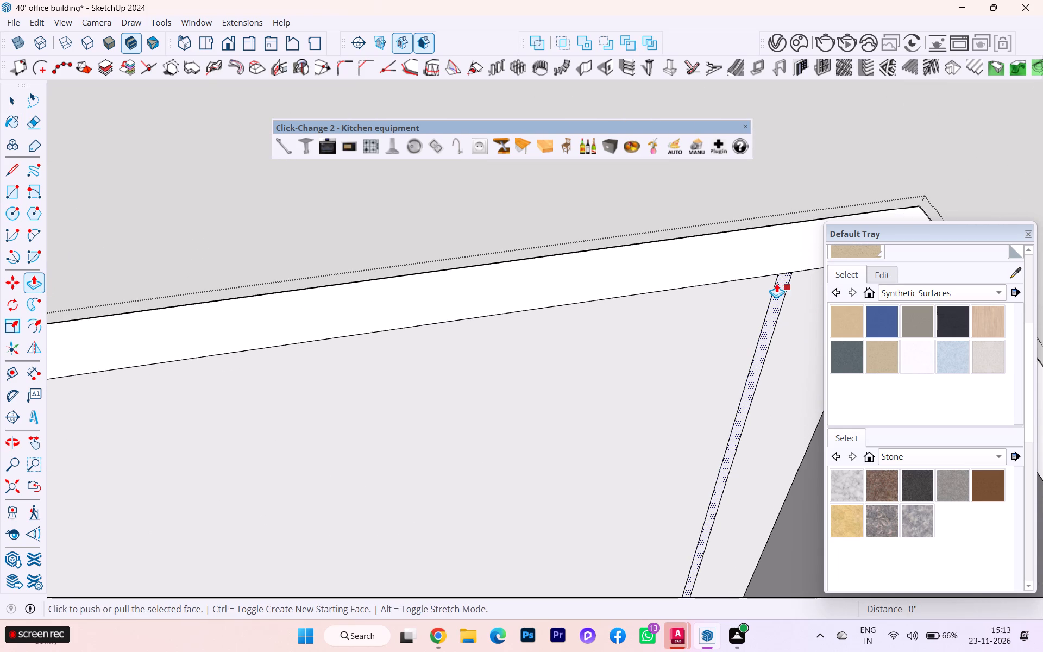
left_click(782, 273)
left_click(757, 218)
Review the grooves cut along the long front panel and close the panel group.
scroll(774, 232, "down", 2)
scroll(775, 235, "up", 1)
scroll(777, 239, "down", 4)
scroll(780, 246, "up", 2)
scroll(781, 246, "down", 3)
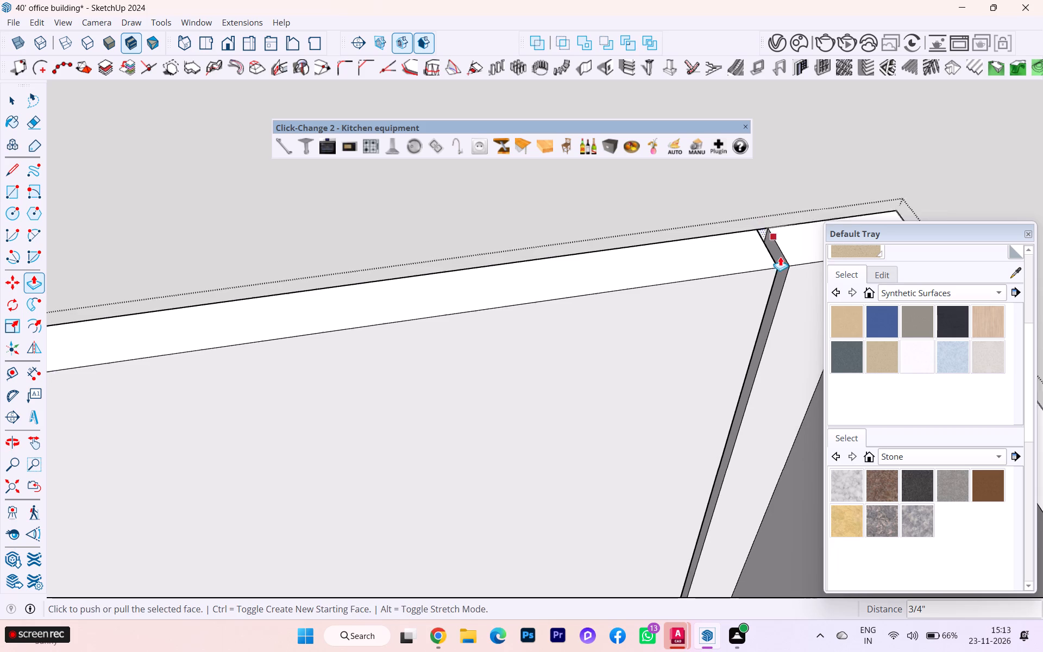
scroll(778, 276, "down", 2)
scroll(778, 277, "up", 1)
scroll(778, 278, "down", 2)
scroll(778, 281, "up", 3)
scroll(778, 283, "down", 1)
scroll(703, 290, "down", 1)
scroll(703, 290, "up", 1)
scroll(703, 290, "down", 2)
scroll(703, 290, "up", 7)
scroll(703, 290, "down", 2)
scroll(750, 282, "up", 1)
scroll(750, 282, "down", 2)
scroll(750, 282, "up", 3)
scroll(750, 282, "down", 2)
scroll(533, 281, "down", 5)
scroll(587, 327, "down", 2)
scroll(584, 328, "up", 1)
scroll(580, 328, "down", 3)
scroll(567, 330, "up", 1)
scroll(562, 331, "down", 1)
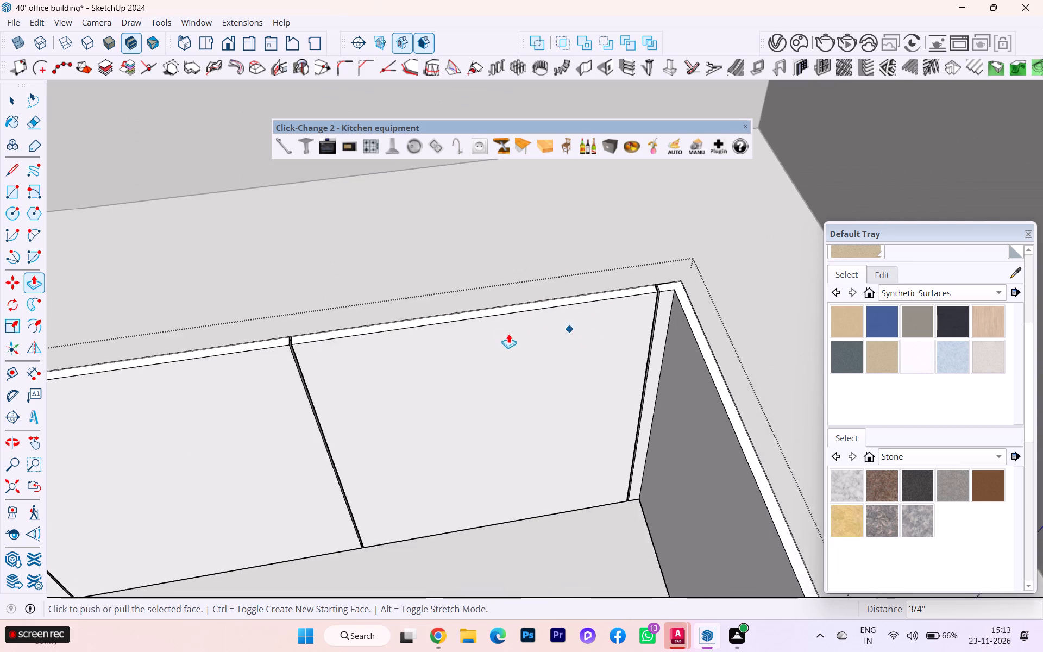
scroll(508, 334, "down", 1)
middle_click_drag(518, 324, 712, 300)
scroll(523, 269, "down", 1)
scroll(523, 269, "up", 1)
scroll(523, 269, "down", 4)
scroll(522, 269, "up", 1)
scroll(531, 294, "down", 2)
scroll(533, 299, "up", 1)
scroll(533, 299, "down", 2)
middle_click_drag(540, 314, 552, 335)
left_click(8, 95)
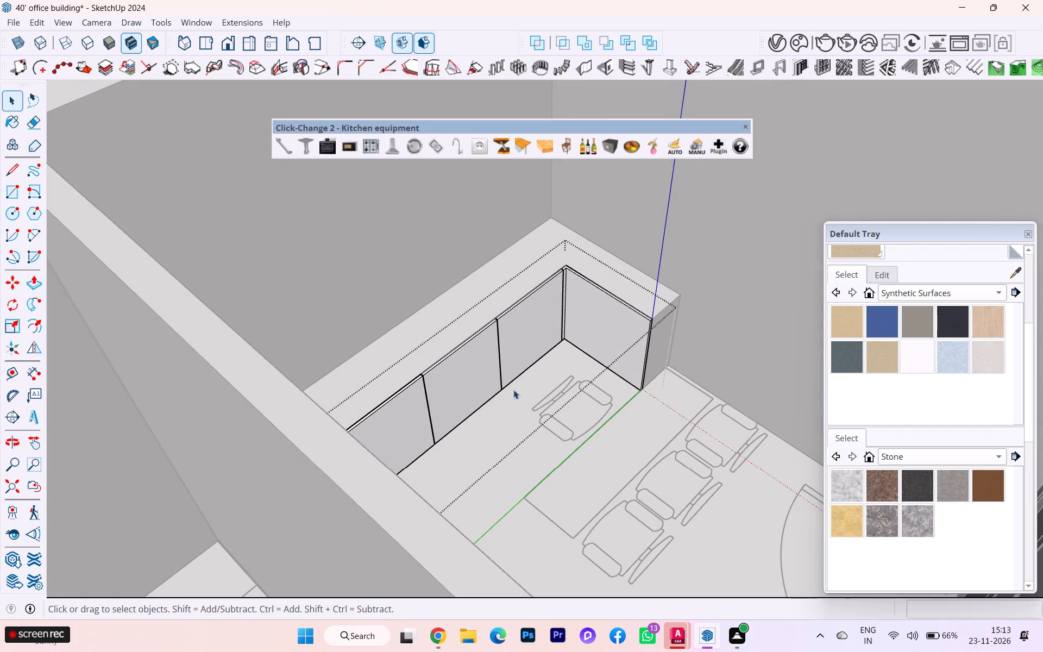
scroll(527, 400, "down", 5)
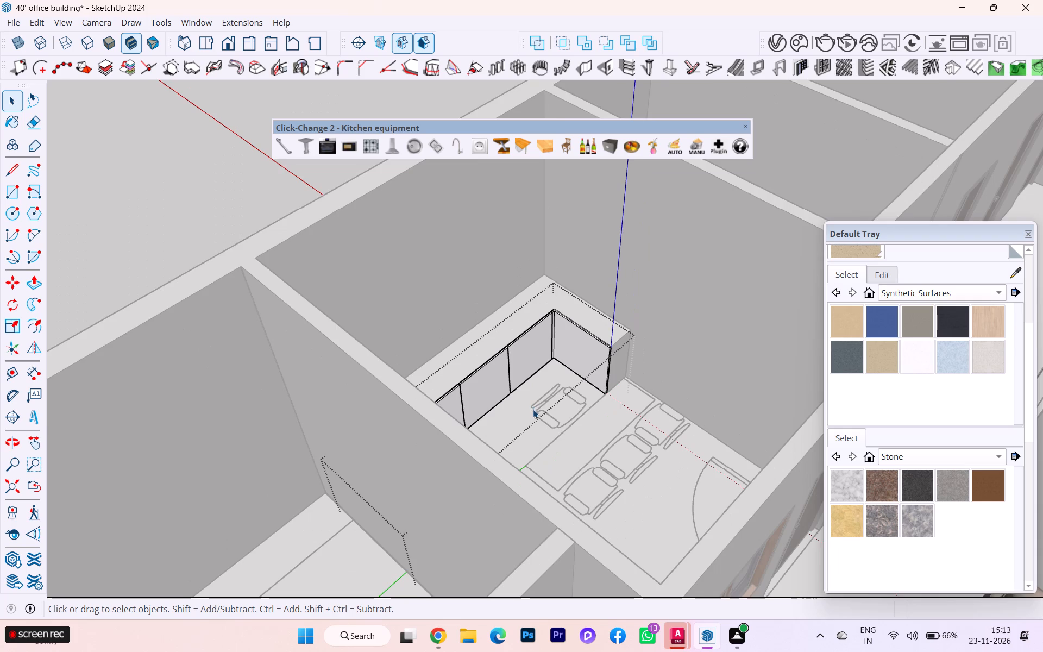
left_click(204, 225)
In the panel group, copy the inner-corner vertical edge about 2' 6 3/16" to the short panel's free end and divide the spacing by /2.
scroll(518, 332, "up", 1)
scroll(518, 333, "down", 1)
scroll(519, 334, "up", 8)
double_click(591, 361)
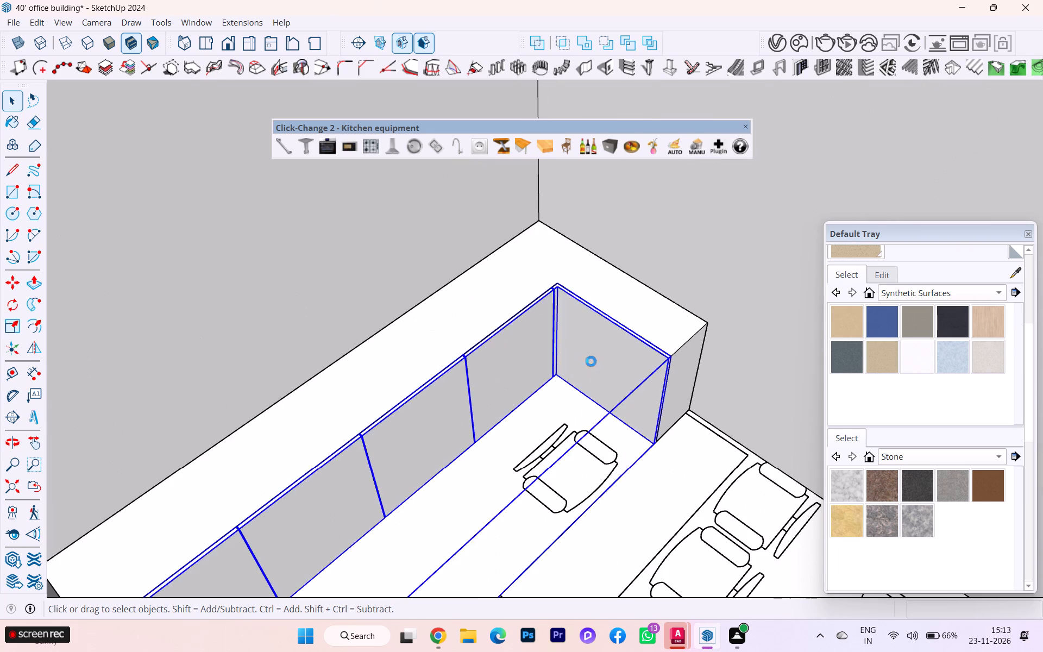
scroll(591, 361, "up", 2)
scroll(591, 361, "down", 1)
scroll(591, 361, "up", 4)
left_click(541, 335)
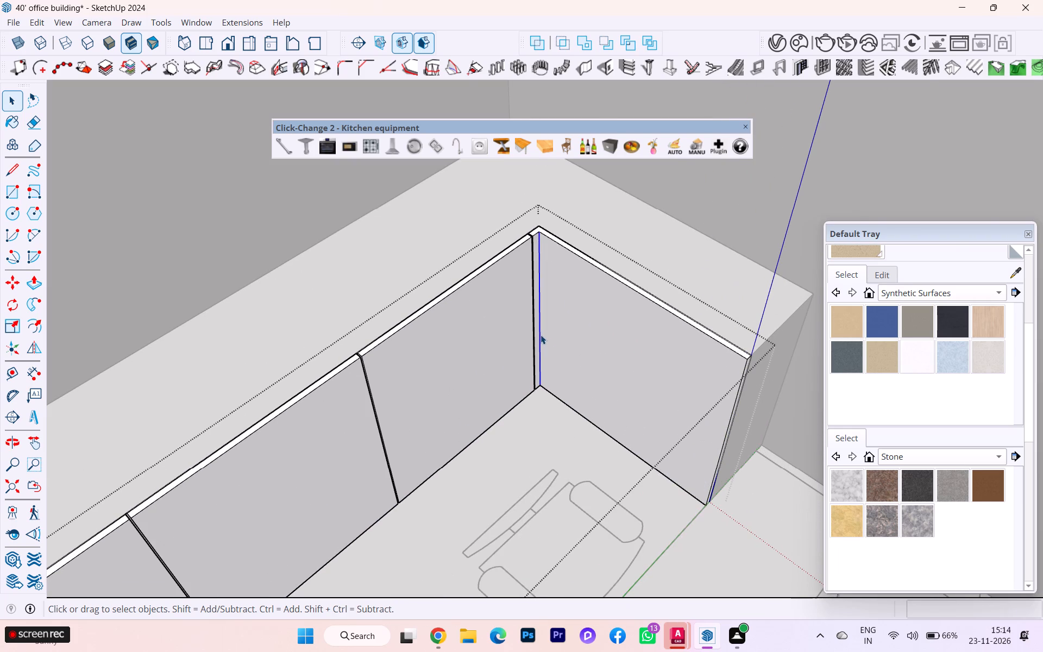
scroll(542, 370, "up", 2)
scroll(543, 374, "down", 1)
scroll(543, 374, "up", 2)
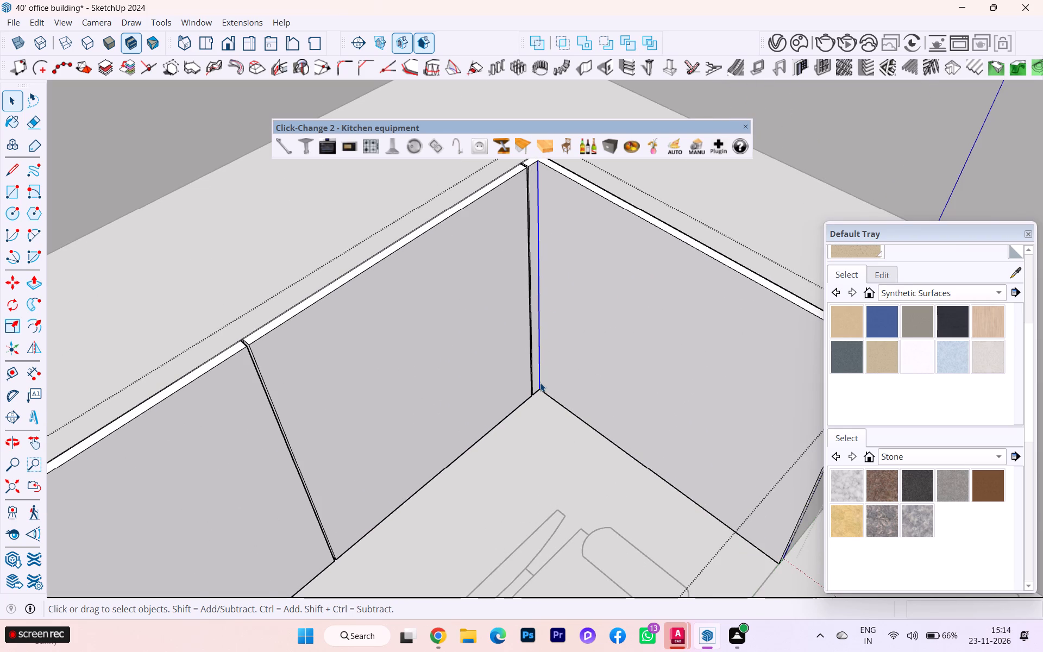
key("m")
key("Return")
scroll(568, 382, "up", 2)
scroll(566, 387, "down", 1)
scroll(566, 388, "up", 2)
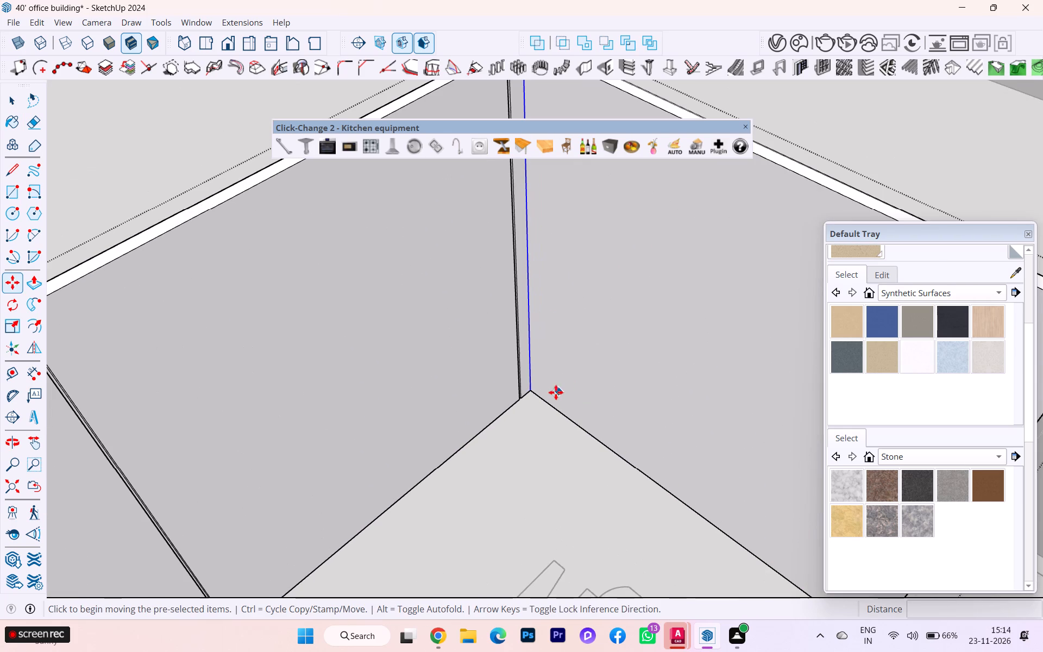
left_click(535, 390)
scroll(577, 421, "down", 11)
scroll(586, 423, "up", 3)
scroll(586, 423, "down", 1)
scroll(586, 423, "up", 1)
scroll(586, 423, "down", 2)
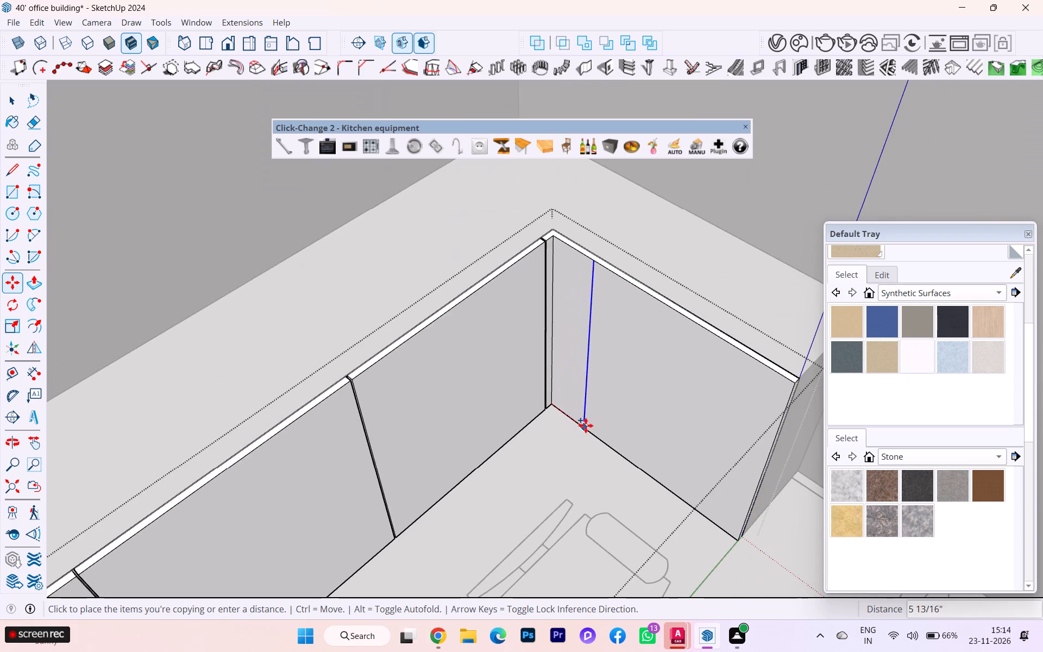
scroll(586, 425, "down", 7)
left_click(683, 501)
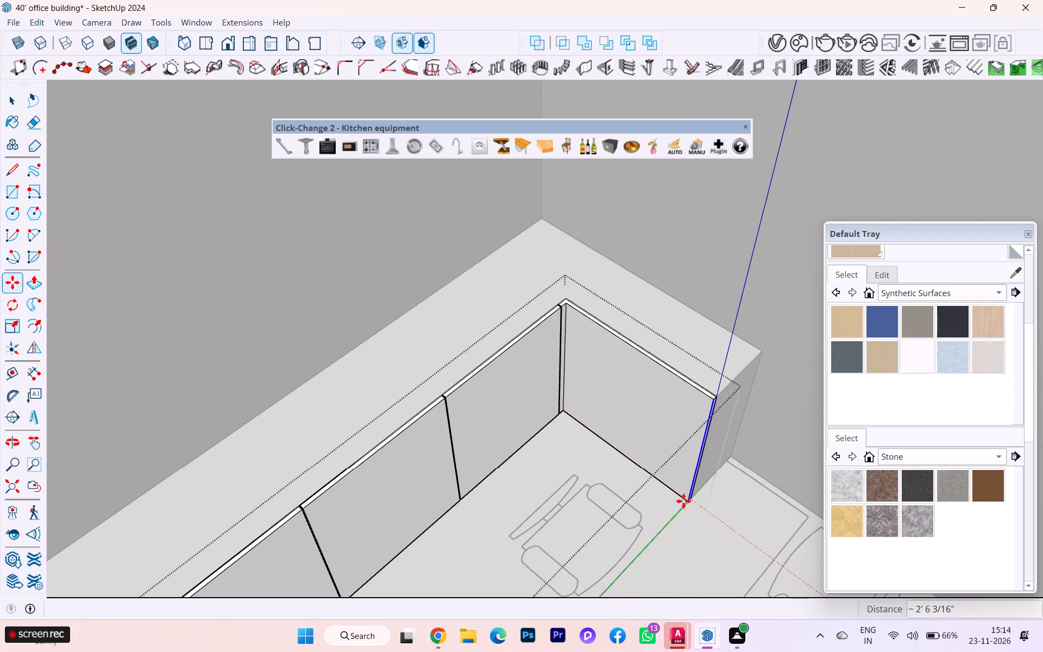
type("/2")
key("Return")
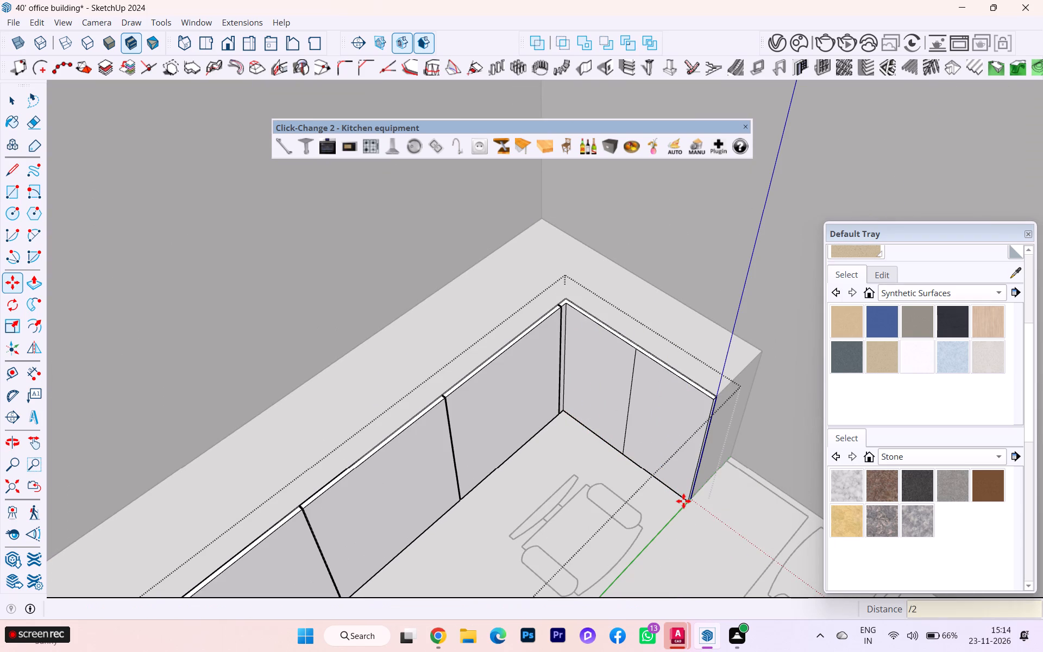
left_click(13, 109)
Copy the short panel's middle vertical line 4 mm toward the panel's free end.
scroll(367, 305, "down", 3)
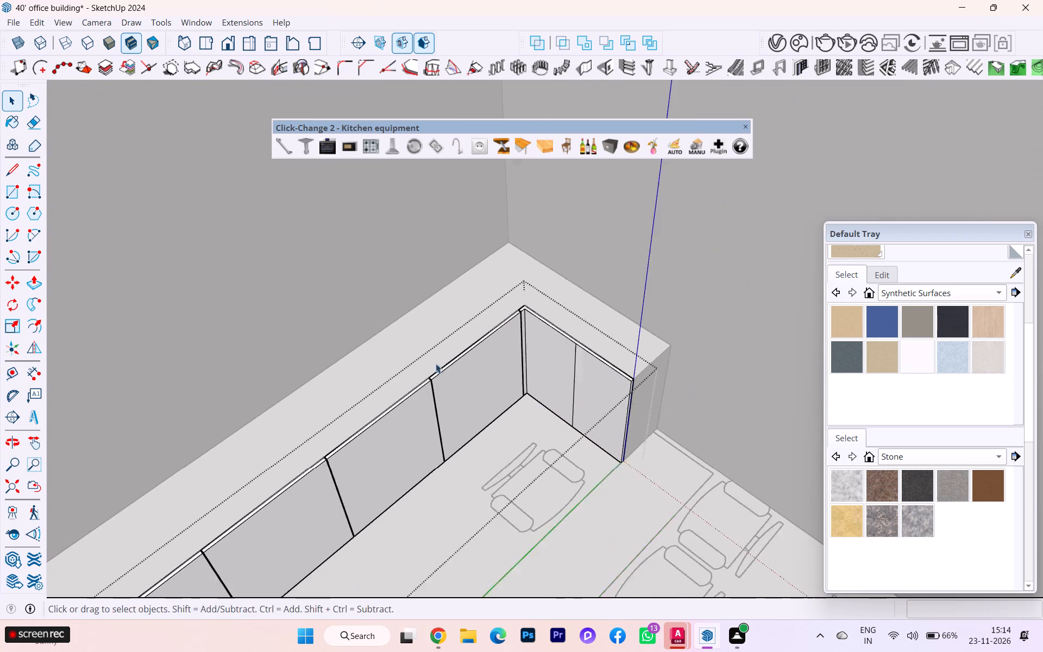
scroll(436, 363, "down", 2)
middle_click_drag(468, 371, 550, 366)
left_click_drag(541, 327, 582, 467)
scroll(570, 413, "up", 4)
scroll(36, 379, "up", 2)
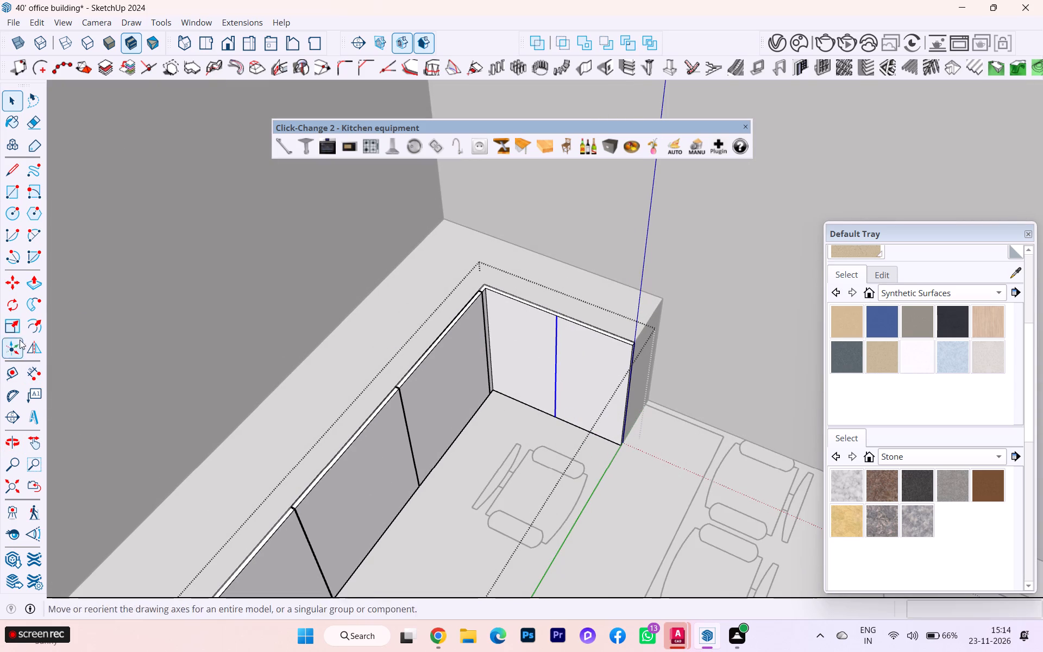
scroll(16, 335, "up", 3)
left_click(8, 279)
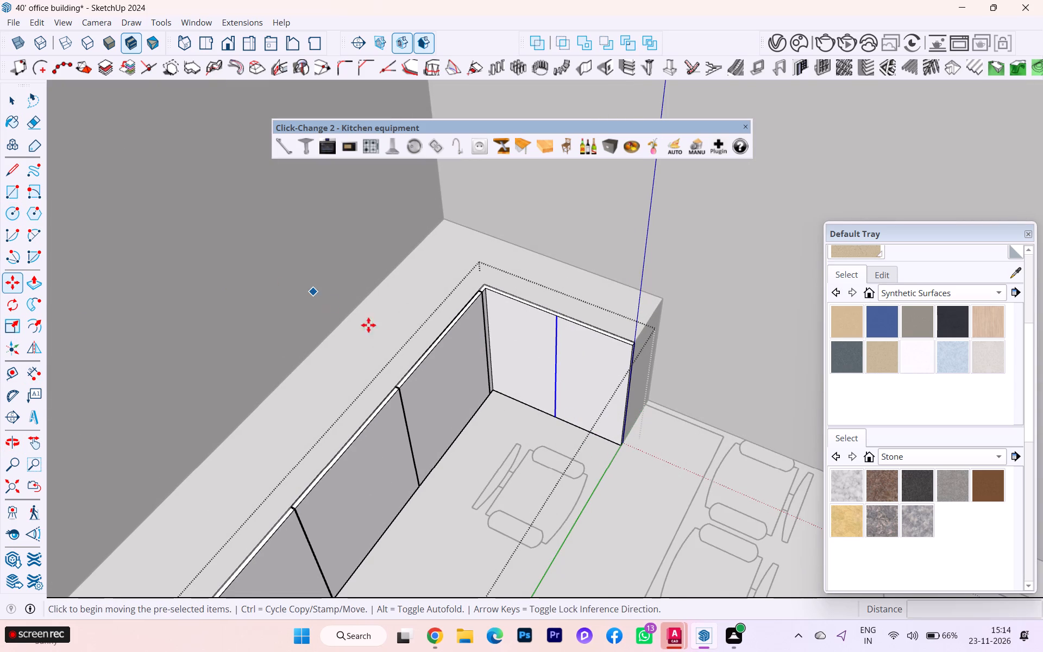
scroll(461, 333, "up", 8)
left_click(570, 468)
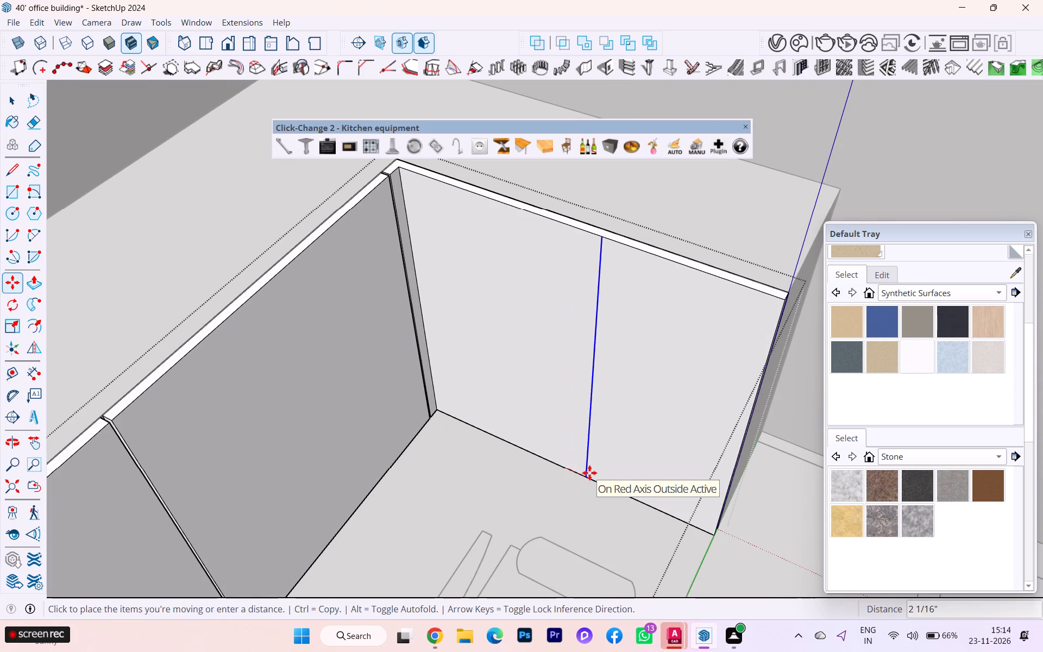
key("4")
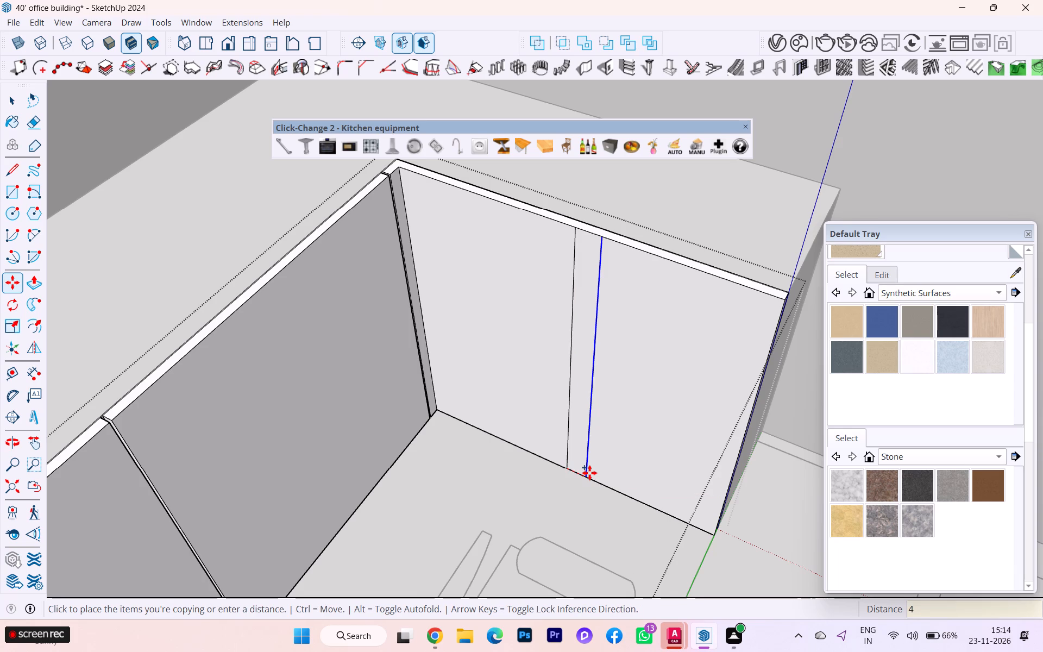
type("mm")
key("Return")
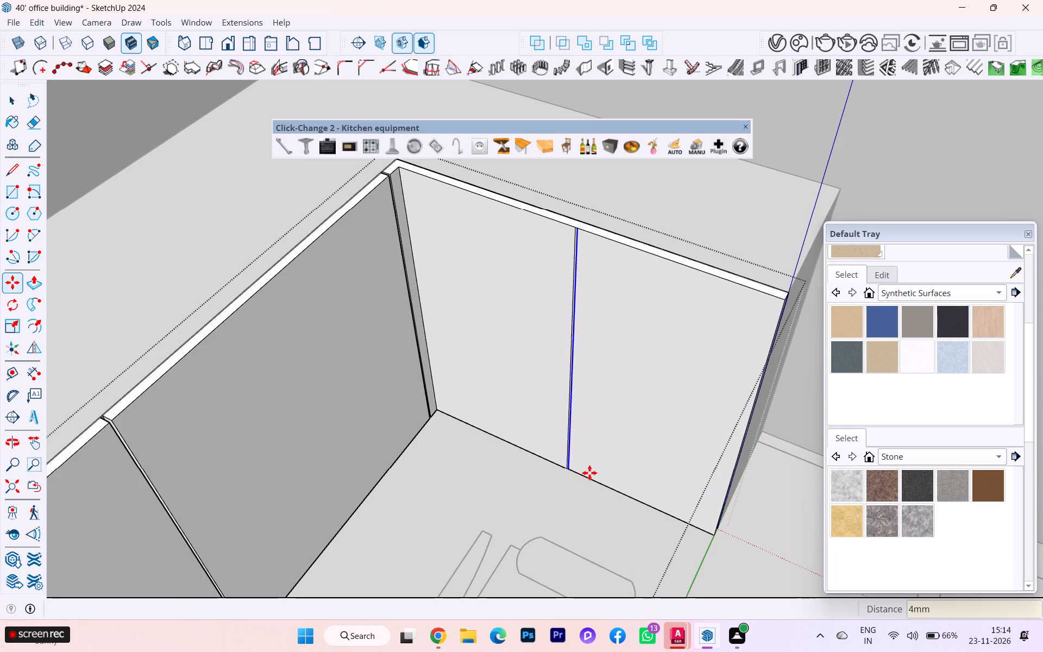
Push/Pull the 4 mm strip in the middle of the short panel 3/4" through the panel thickness and close the group.
left_click(21, 106)
scroll(539, 159, "up", 1)
scroll(539, 159, "down", 1)
scroll(539, 159, "up", 6)
scroll(556, 171, "down", 1)
scroll(556, 172, "up", 2)
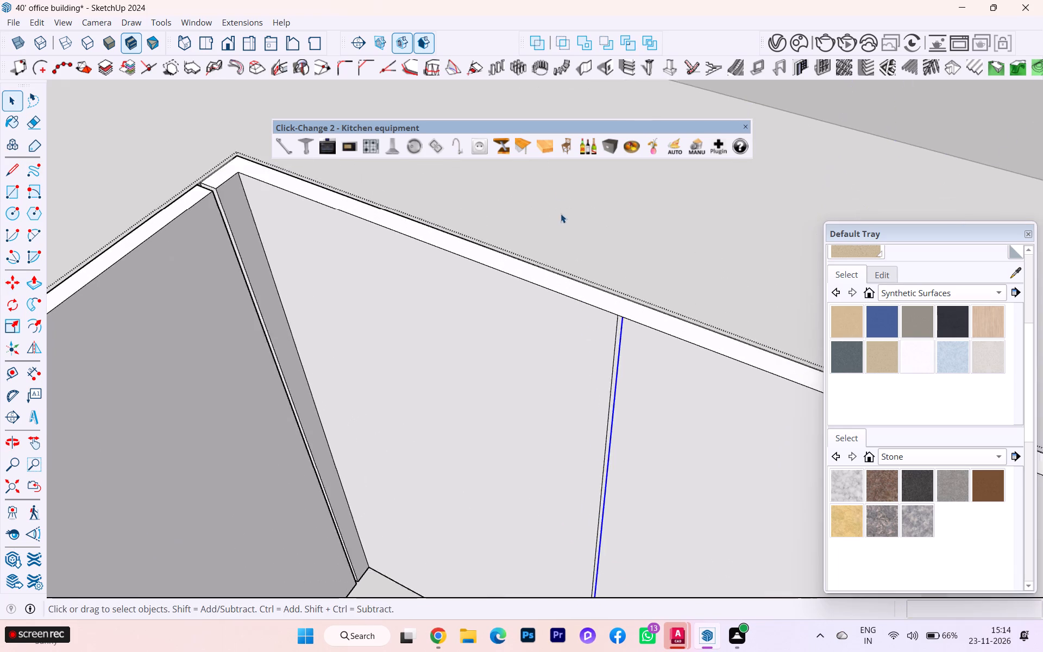
scroll(561, 214, "up", 6)
left_click(620, 348)
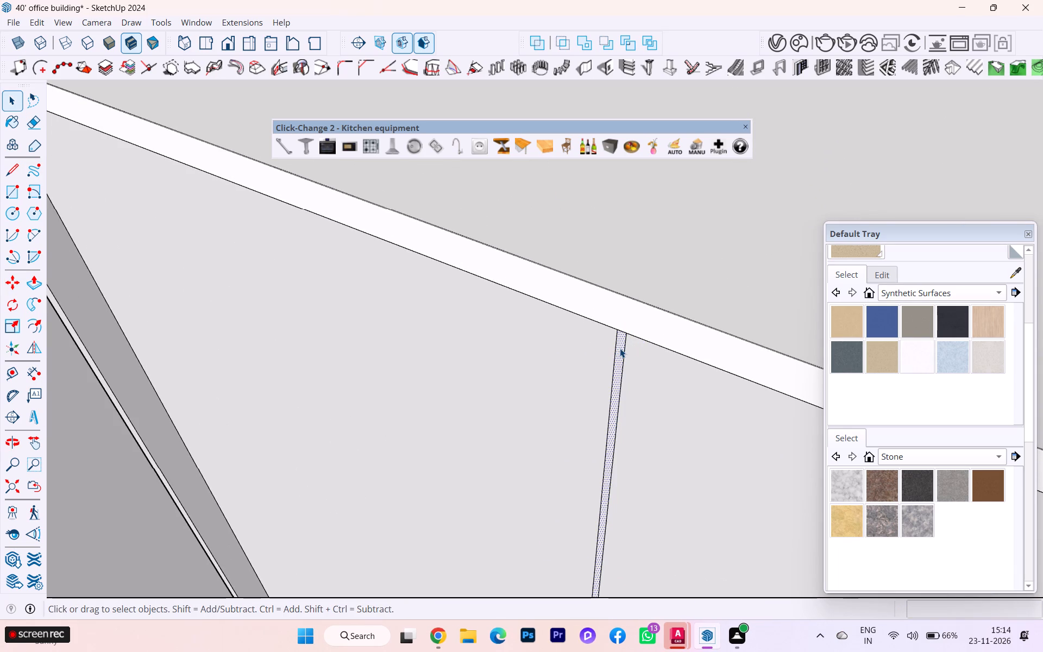
left_click(37, 283)
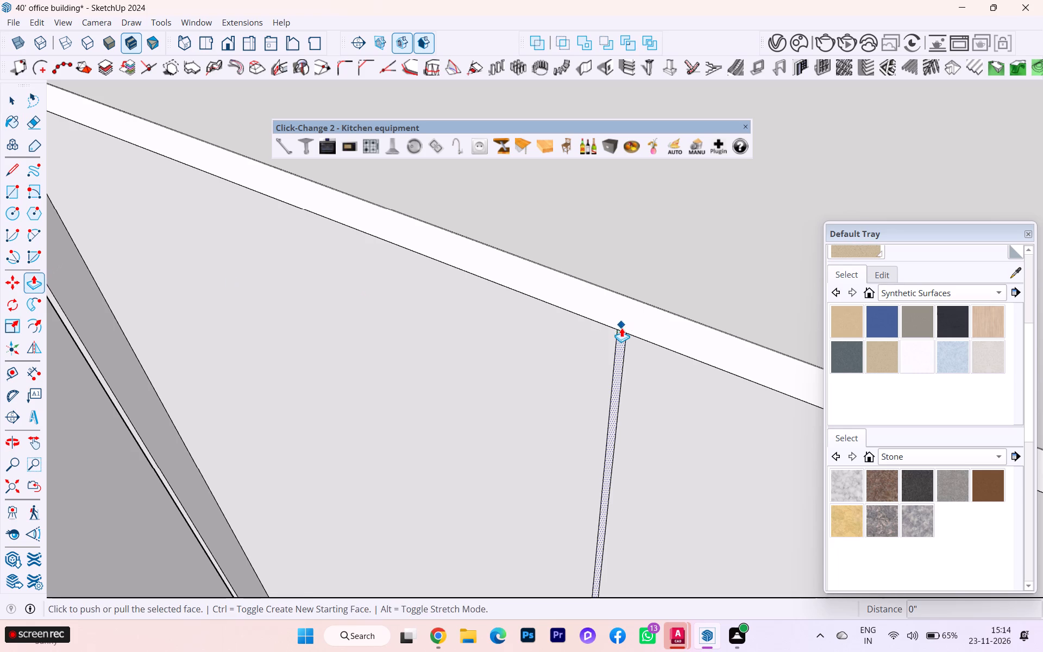
left_click(621, 328)
left_click(646, 298)
scroll(667, 251, "down", 11)
scroll(642, 246, "up", 2)
scroll(638, 246, "down", 2)
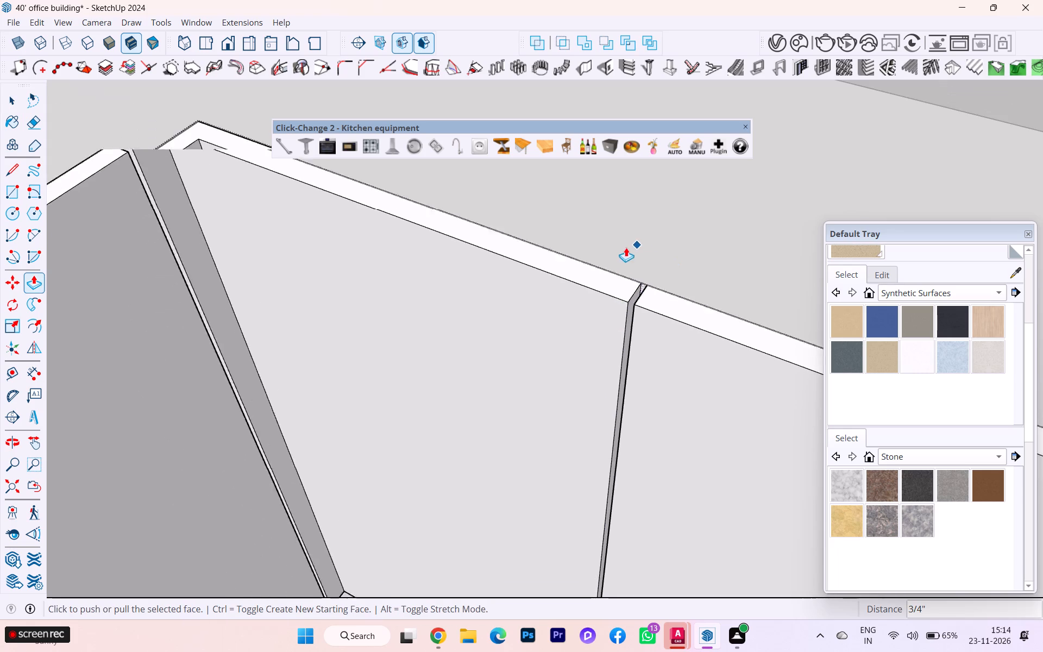
scroll(494, 239, "down", 12)
scroll(556, 221, "up", 1)
scroll(556, 222, "down", 1)
scroll(559, 224, "up", 6)
scroll(611, 236, "down", 7)
scroll(587, 244, "down", 19)
scroll(569, 246, "up", 2)
scroll(569, 246, "down", 1)
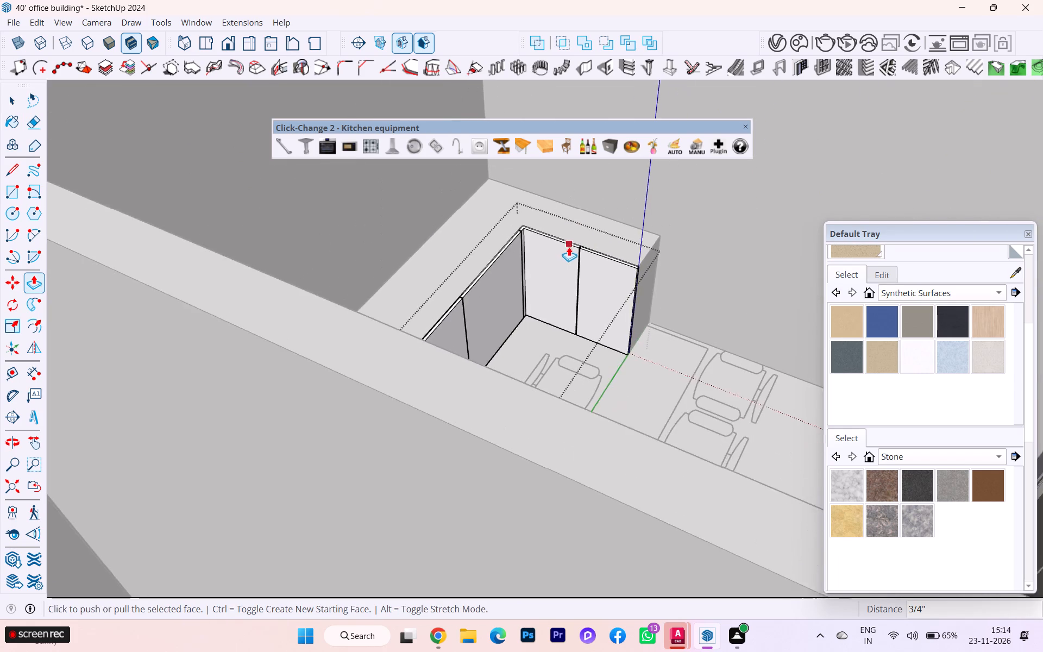
scroll(569, 247, "down", 3)
middle_click_drag(540, 260, 417, 293)
scroll(449, 288, "down", 6)
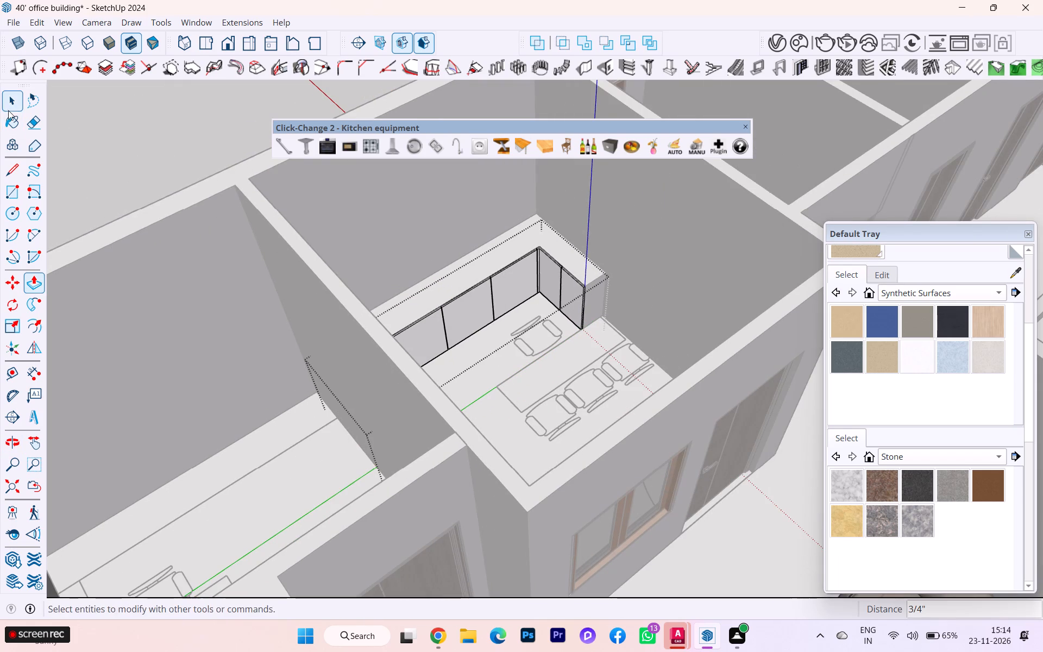
left_click(8, 105)
left_click(179, 147)
Open the L-shaped front panel group for editing with the rest of the model hidden.
middle_click_drag(358, 228, 174, 254)
scroll(182, 256, "up", 5)
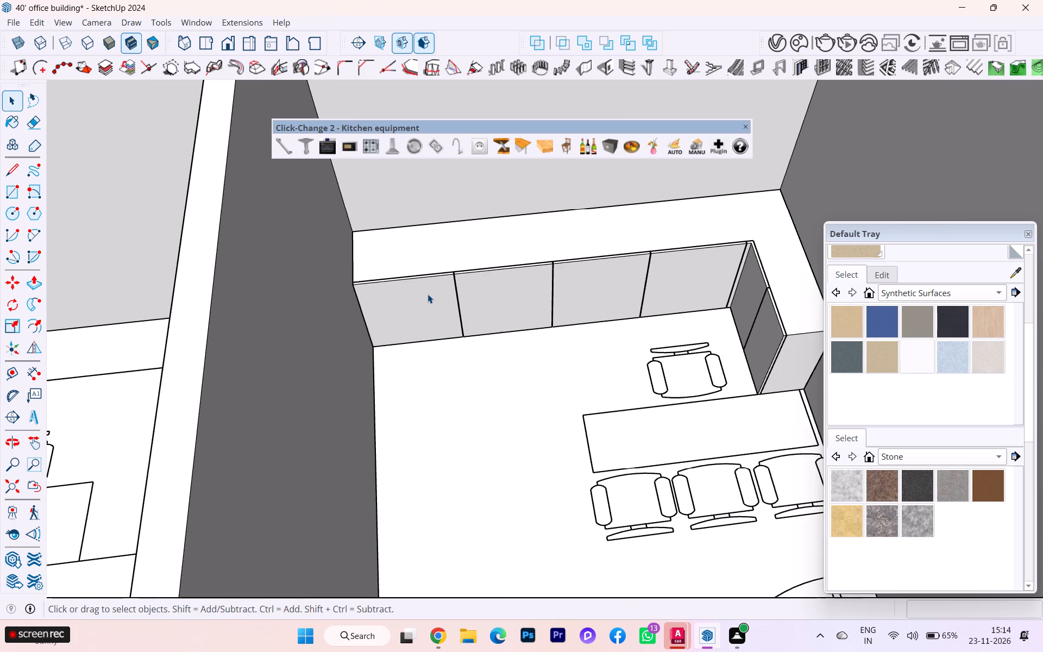
left_click(428, 294)
key("h")
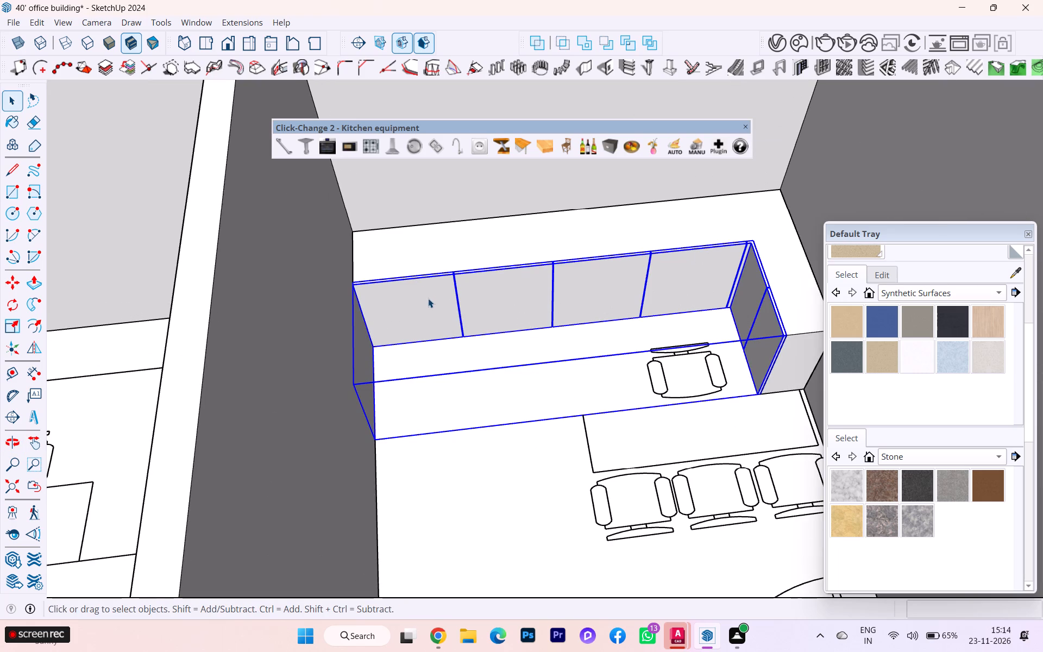
double_click(428, 298)
scroll(428, 298, "up", 5)
scroll(429, 298, "down", 1)
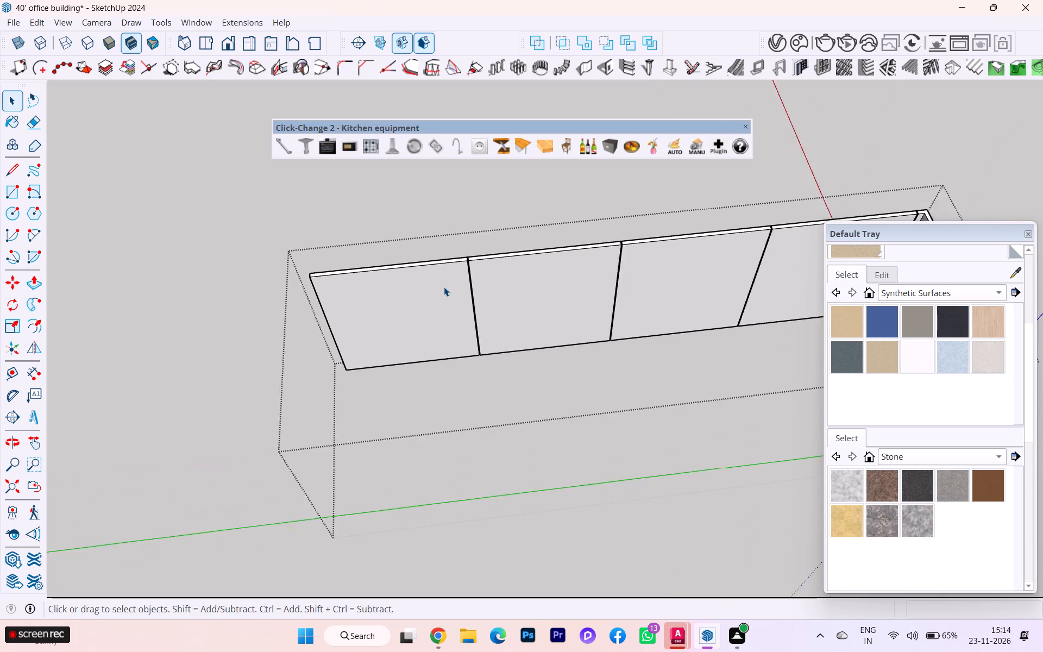
Erase the short leftover edge across the top of a 4 mm groove on the back of the long panel.
scroll(444, 287, "up", 1)
middle_click_drag(457, 291, 745, 286)
scroll(637, 348, "up", 1)
scroll(629, 349, "down", 2)
scroll(616, 350, "up", 1)
scroll(366, 327, "down", 4)
scroll(379, 327, "up", 4)
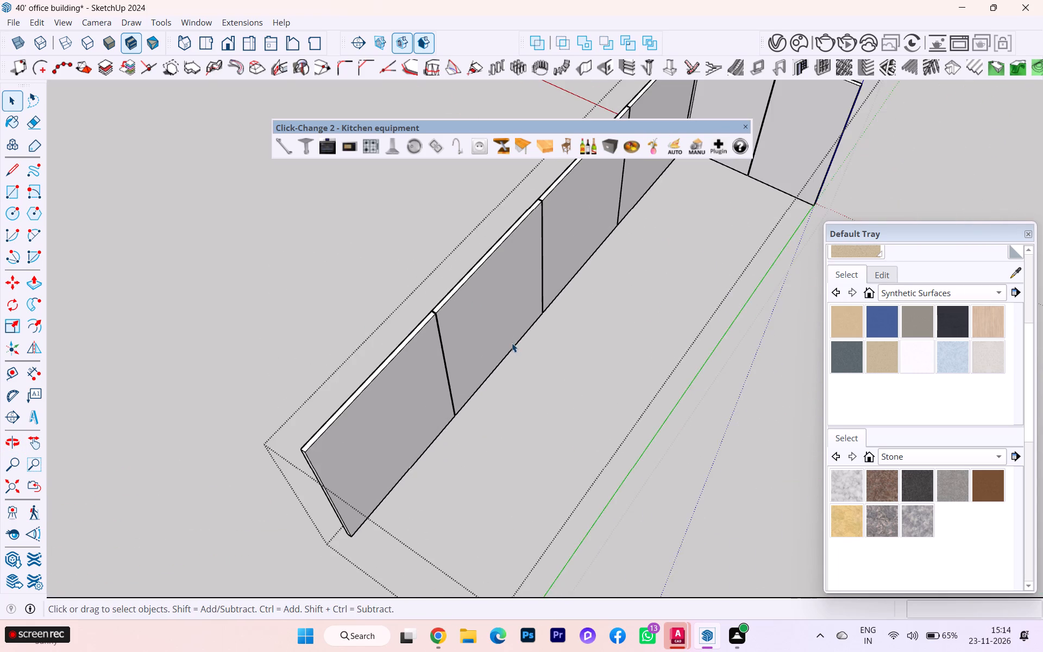
middle_click_drag(525, 346, 971, 324)
scroll(680, 341, "up", 11)
scroll(529, 344, "down", 2)
scroll(529, 344, "up", 3)
scroll(520, 335, "down", 2)
scroll(520, 335, "up", 2)
scroll(520, 335, "down", 1)
scroll(520, 335, "up", 6)
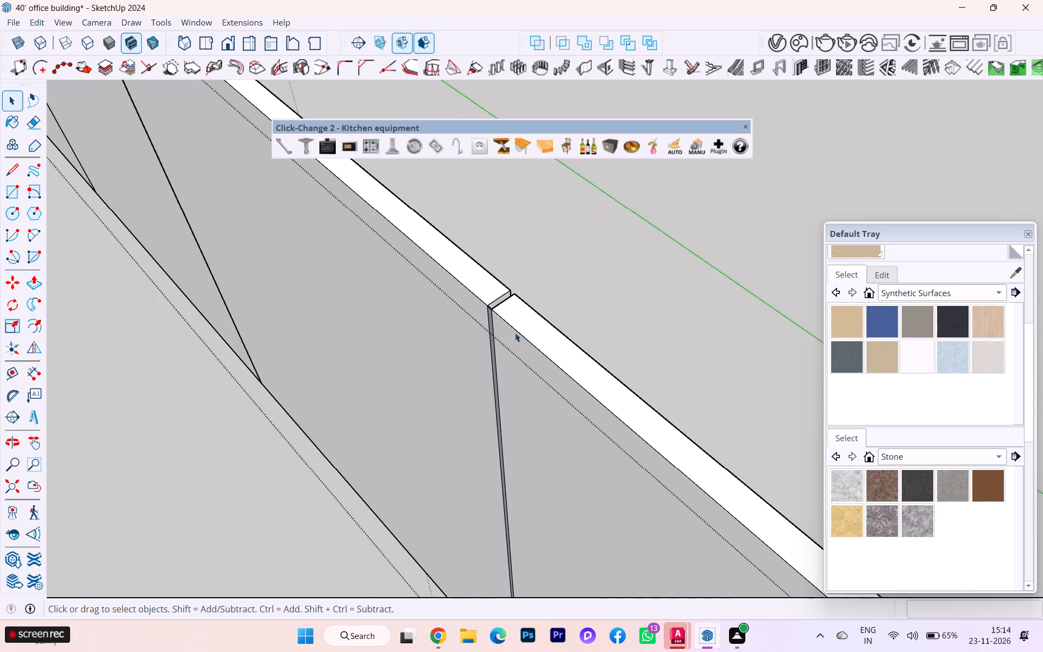
scroll(445, 302, "up", 1)
scroll(444, 299, "down", 2)
scroll(444, 298, "up", 1)
scroll(441, 295, "down", 1)
left_click(30, 120)
scroll(490, 312, "up", 4)
scroll(495, 316, "down", 1)
scroll(495, 316, "up", 4)
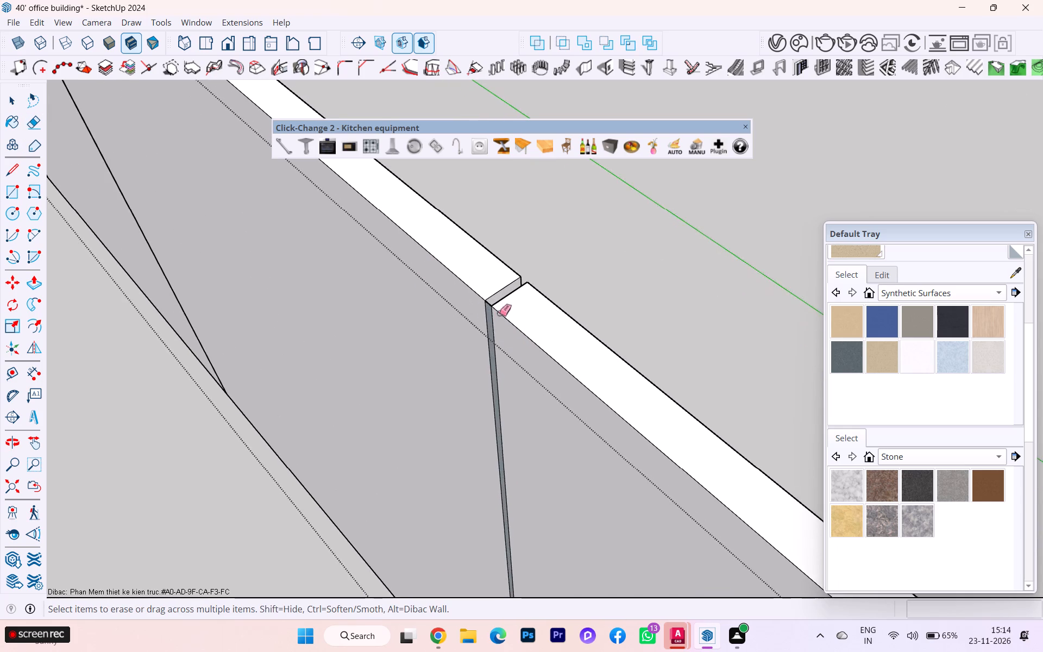
scroll(499, 313, "up", 5)
scroll(499, 312, "down", 1)
scroll(499, 312, "up", 7)
left_click(473, 288)
left_click(470, 289)
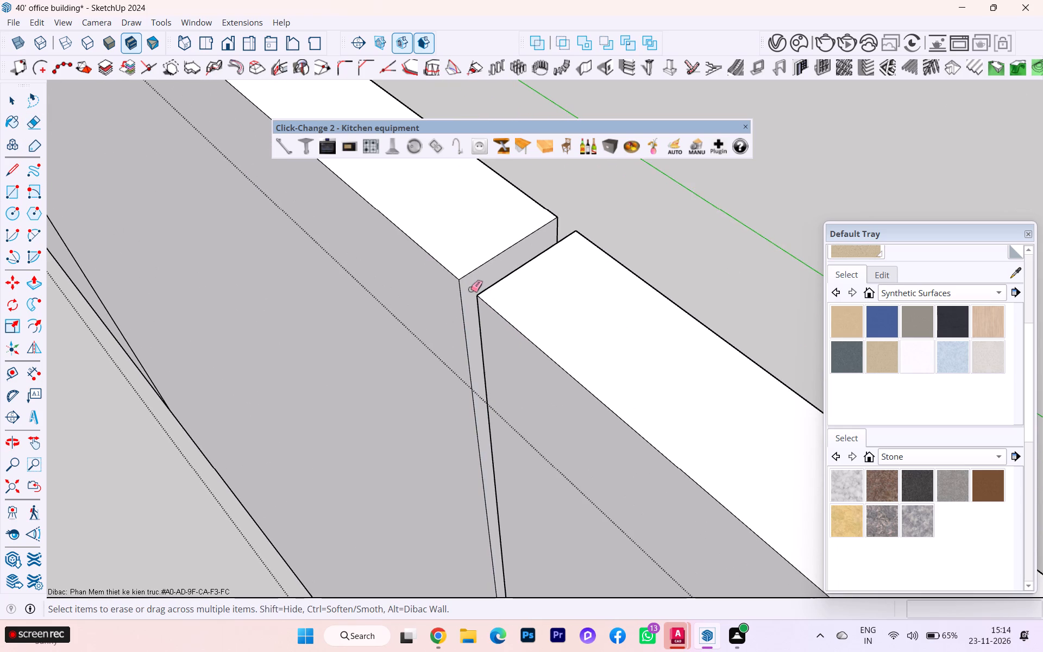
Erase the short leftover edge across the bottom of the same groove on the back of the long panel.
scroll(616, 198, "down", 6)
scroll(623, 196, "up", 1)
scroll(623, 196, "down", 2)
scroll(499, 205, "down", 3)
scroll(614, 557, "up", 5)
scroll(619, 566, "down", 1)
scroll(619, 566, "up", 4)
scroll(545, 494, "down", 1)
scroll(545, 494, "up", 4)
scroll(508, 494, "down", 1)
scroll(508, 494, "up", 20)
scroll(523, 475, "down", 1)
scroll(524, 475, "up", 3)
scroll(554, 452, "down", 1)
scroll(554, 452, "up", 1)
left_click(564, 459)
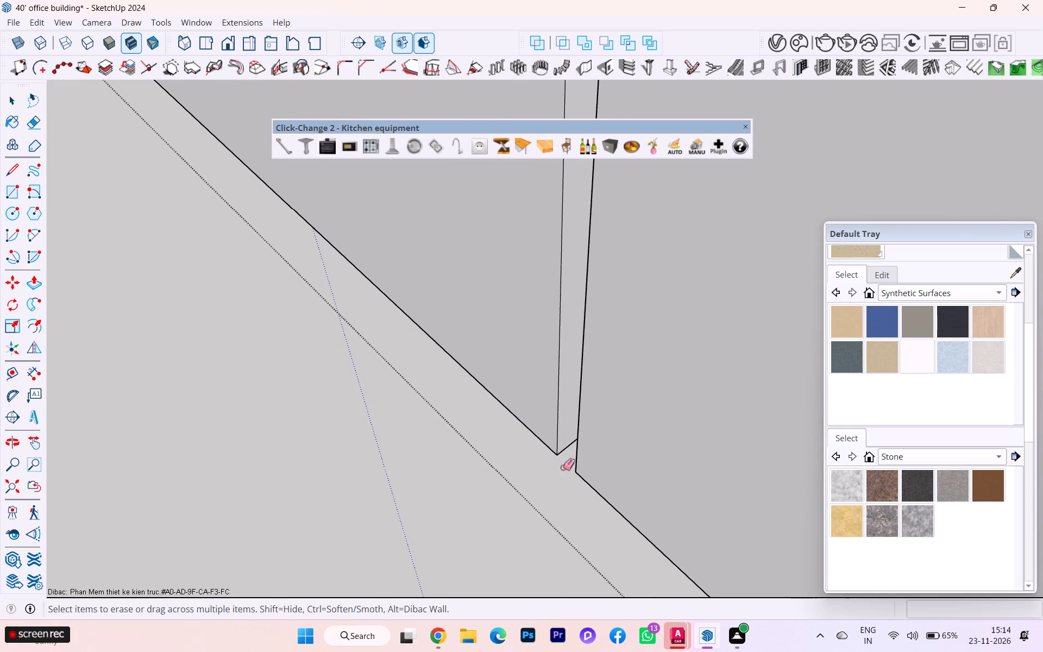
Erase the short leftover edge across the top of the next 4 mm groove on the back of the long panel.
scroll(611, 464, "down", 1)
scroll(624, 464, "up", 2)
scroll(638, 465, "down", 2)
scroll(682, 469, "up", 1)
scroll(687, 469, "down", 16)
scroll(571, 508, "down", 3)
scroll(498, 510, "up", 6)
scroll(480, 510, "down", 8)
scroll(626, 474, "up", 1)
scroll(627, 475, "down", 6)
scroll(675, 496, "up", 1)
scroll(675, 497, "down", 7)
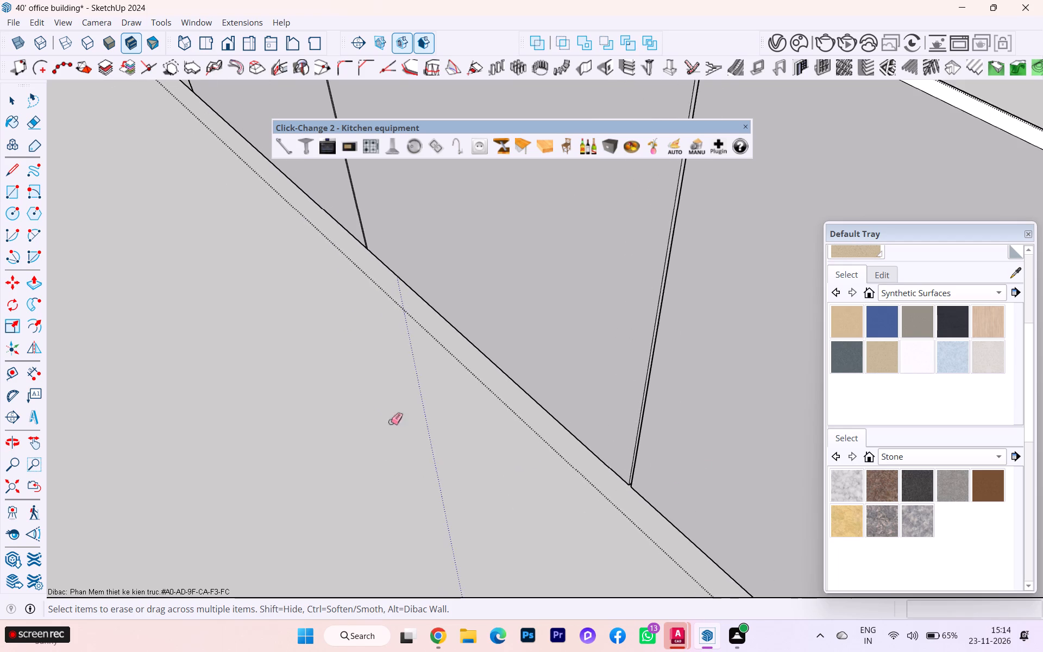
scroll(281, 349, "down", 1)
scroll(301, 368, "up", 1)
scroll(303, 369, "down", 2)
middle_click_drag(319, 379, 584, 407)
scroll(688, 371, "down", 7)
scroll(381, 309, "up", 1)
scroll(381, 309, "down", 2)
scroll(375, 309, "up", 1)
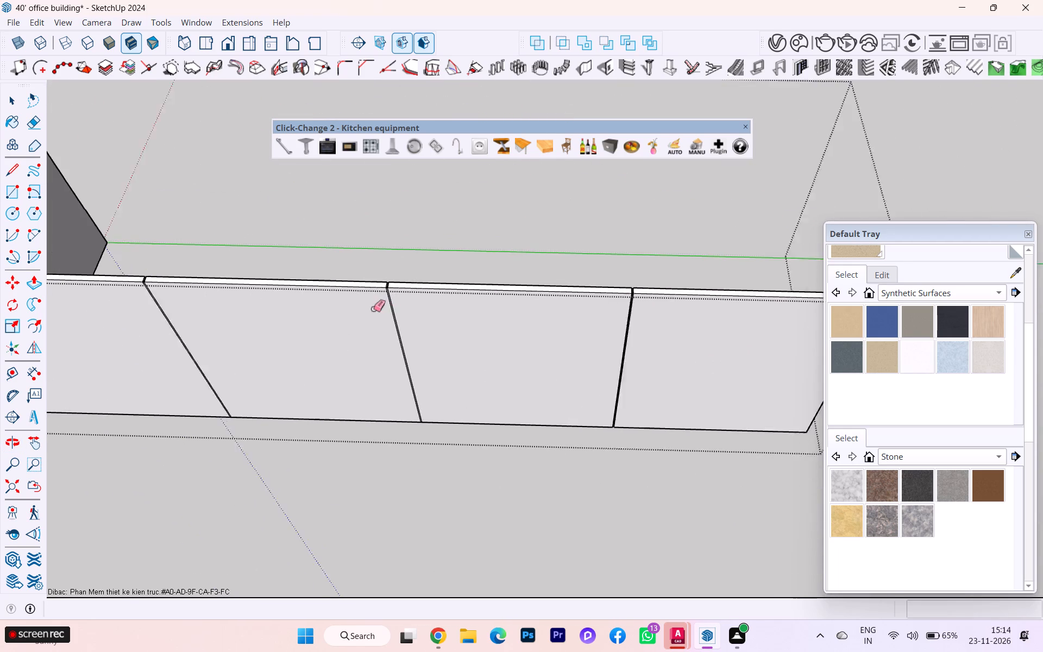
scroll(373, 309, "down", 1)
scroll(373, 309, "up", 16)
scroll(381, 318, "down", 1)
scroll(382, 317, "up", 1)
scroll(383, 316, "down", 1)
scroll(384, 315, "up", 3)
scroll(413, 284, "down", 2)
scroll(413, 284, "up", 1)
scroll(413, 284, "down", 2)
scroll(413, 284, "up", 8)
scroll(406, 292, "down", 2)
scroll(406, 292, "up", 2)
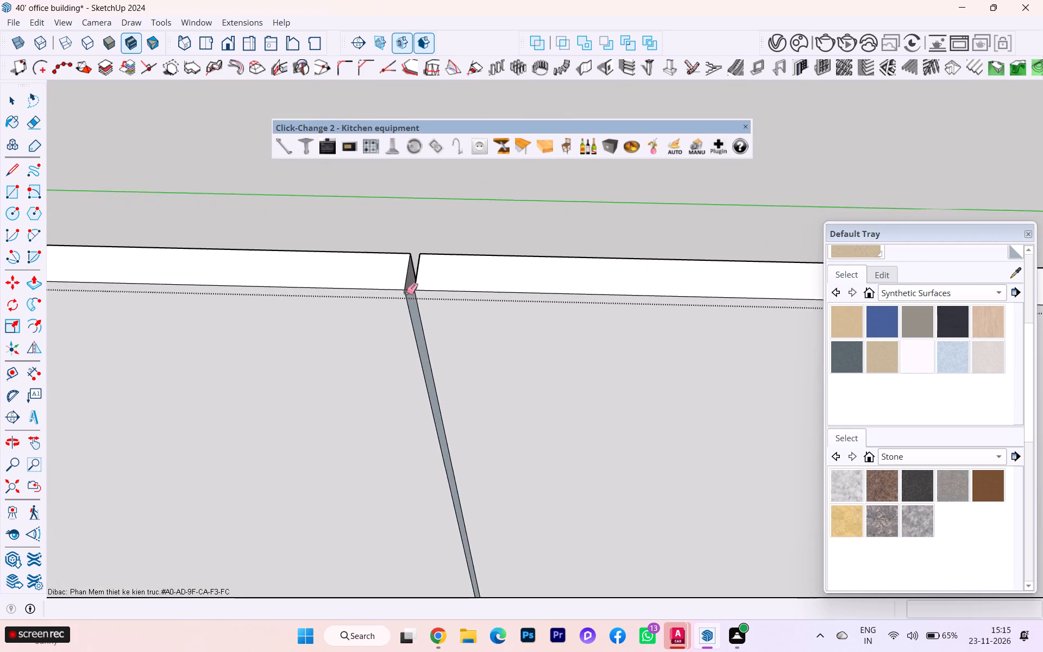
scroll(406, 292, "up", 2)
scroll(410, 297, "down", 1)
scroll(410, 297, "up", 3)
scroll(410, 297, "down", 1)
scroll(410, 297, "up", 5)
left_click(407, 287)
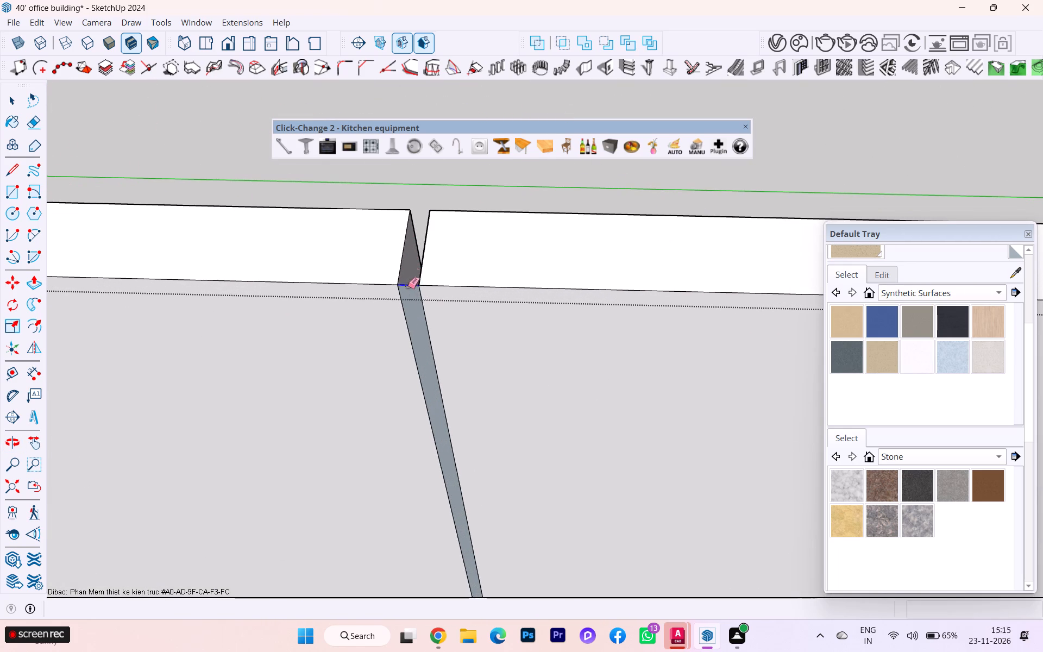
Erase the short leftover edge across the bottom of that second groove on the back of the long panel.
scroll(403, 252, "down", 3)
scroll(401, 248, "up", 1)
scroll(401, 247, "down", 1)
scroll(306, 172, "down", 3)
scroll(301, 175, "up", 2)
scroll(300, 176, "down", 2)
scroll(466, 591, "up", 1)
scroll(466, 591, "down", 2)
scroll(466, 591, "up", 3)
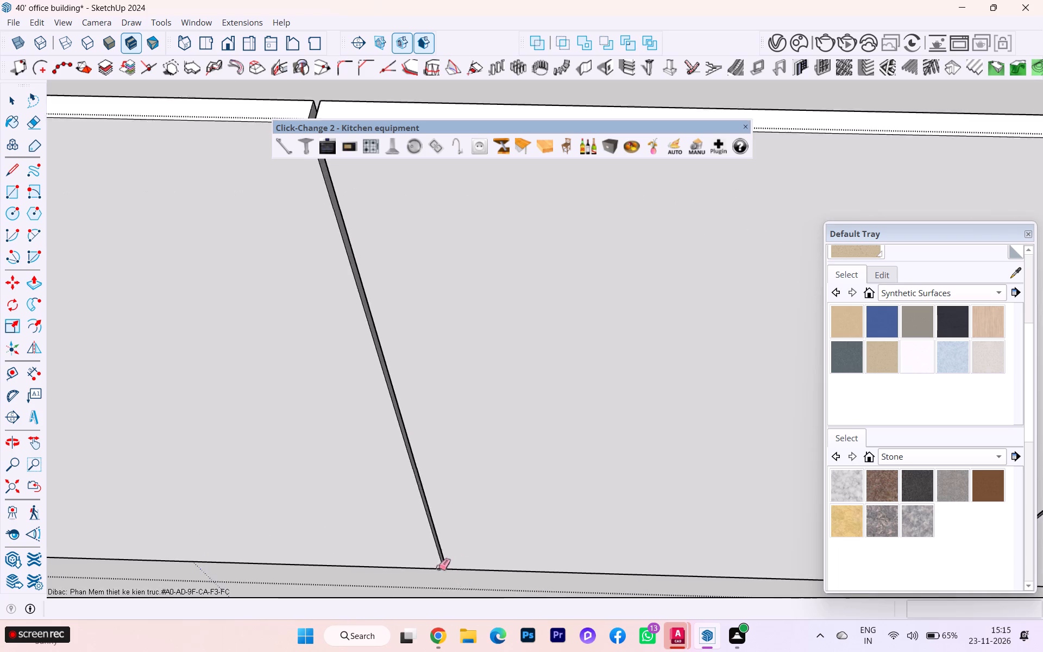
scroll(438, 567, "up", 1)
scroll(438, 571, "down", 1)
scroll(438, 572, "up", 2)
scroll(438, 573, "down", 1)
scroll(438, 575, "up", 9)
scroll(456, 576, "down", 2)
scroll(456, 576, "up", 6)
left_click(438, 546)
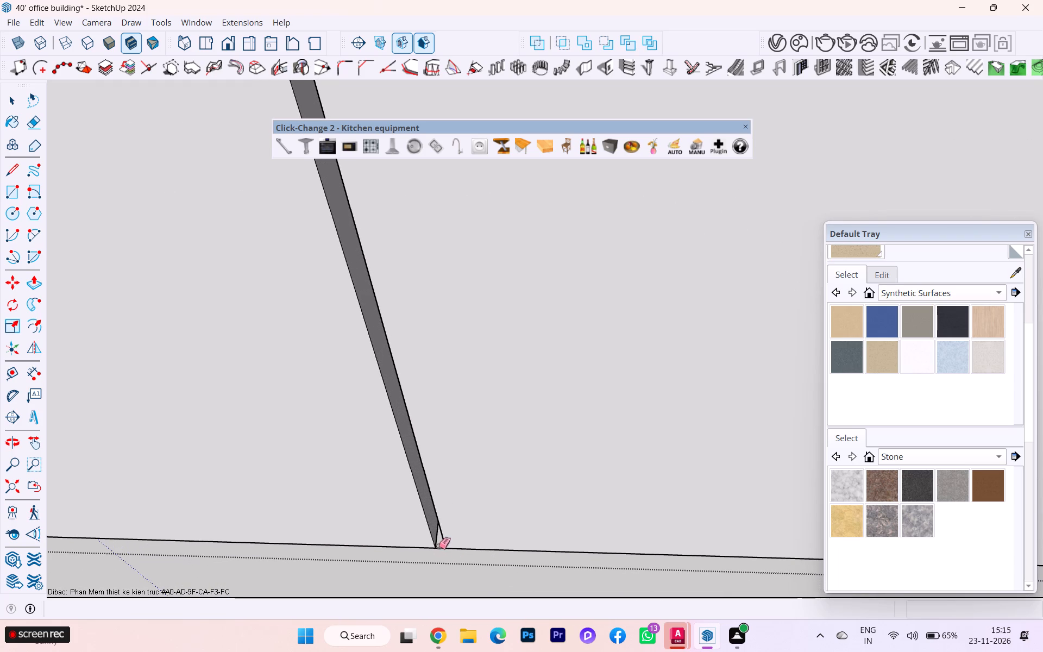
scroll(482, 558, "down", 1)
scroll(454, 555, "up", 2)
scroll(454, 554, "down", 1)
scroll(454, 554, "up", 8)
scroll(454, 554, "down", 2)
scroll(454, 554, "up", 3)
scroll(454, 554, "down", 1)
scroll(454, 554, "up", 7)
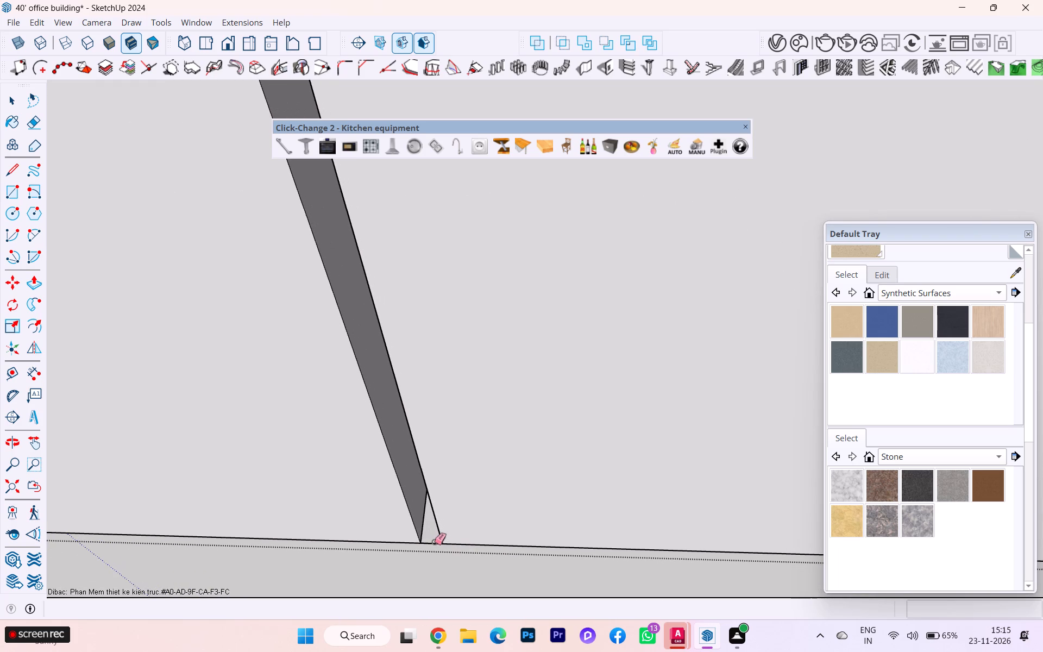
left_click(432, 543)
Erase the short leftover edge across the top of the third 4 mm groove on the back of the long panel.
scroll(601, 475, "down", 4)
scroll(612, 469, "up", 1)
scroll(616, 467, "down", 1)
scroll(820, 453, "up", 1)
scroll(820, 453, "down", 2)
scroll(820, 453, "up", 1)
scroll(820, 453, "down", 7)
scroll(719, 441, "down", 1)
scroll(698, 442, "up", 3)
scroll(693, 444, "down", 1)
scroll(691, 444, "up", 3)
scroll(691, 444, "down", 3)
scroll(726, 468, "up", 1)
scroll(744, 486, "down", 3)
scroll(757, 499, "up", 3)
scroll(757, 499, "down", 6)
scroll(500, 458, "down", 2)
scroll(499, 465, "up", 1)
scroll(499, 465, "down", 2)
scroll(510, 474, "up", 1)
scroll(608, 491, "down", 1)
scroll(610, 492, "up", 1)
scroll(614, 495, "down", 9)
scroll(708, 490, "up", 1)
scroll(716, 493, "down", 2)
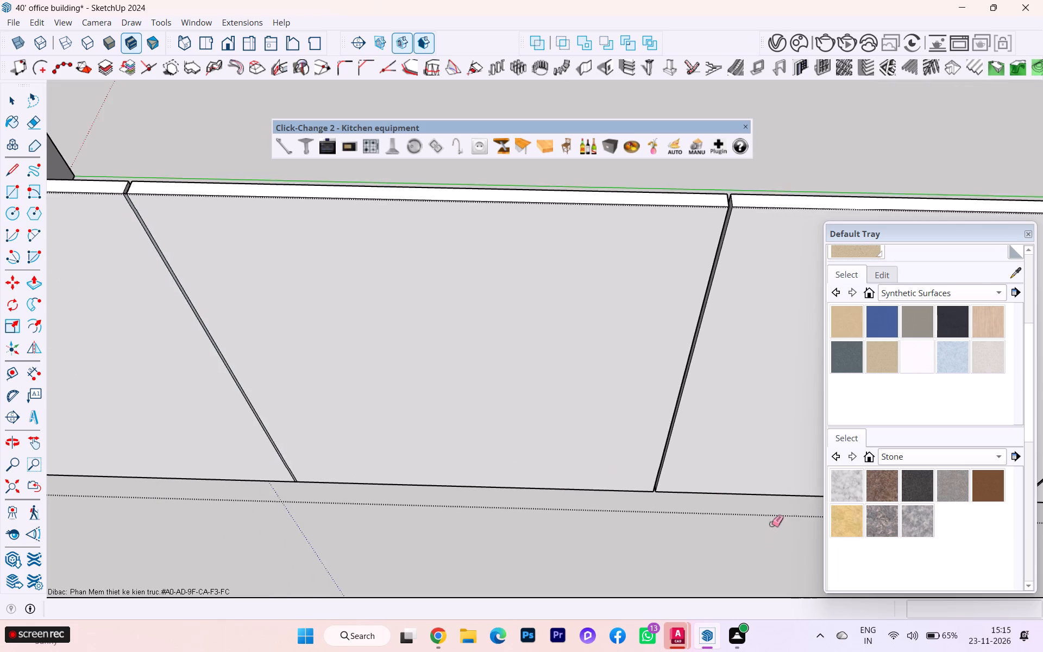
scroll(771, 524, "down", 2)
scroll(237, 287, "up", 8)
scroll(409, 363, "down", 2)
scroll(410, 363, "up", 1)
scroll(410, 363, "down", 1)
scroll(410, 363, "up", 3)
scroll(426, 322, "down", 5)
scroll(426, 322, "up", 3)
scroll(426, 322, "down", 1)
scroll(426, 322, "up", 1)
scroll(426, 322, "down", 2)
scroll(426, 322, "up", 5)
scroll(402, 300, "down", 2)
scroll(402, 300, "up", 2)
scroll(402, 300, "down", 1)
scroll(402, 300, "up", 4)
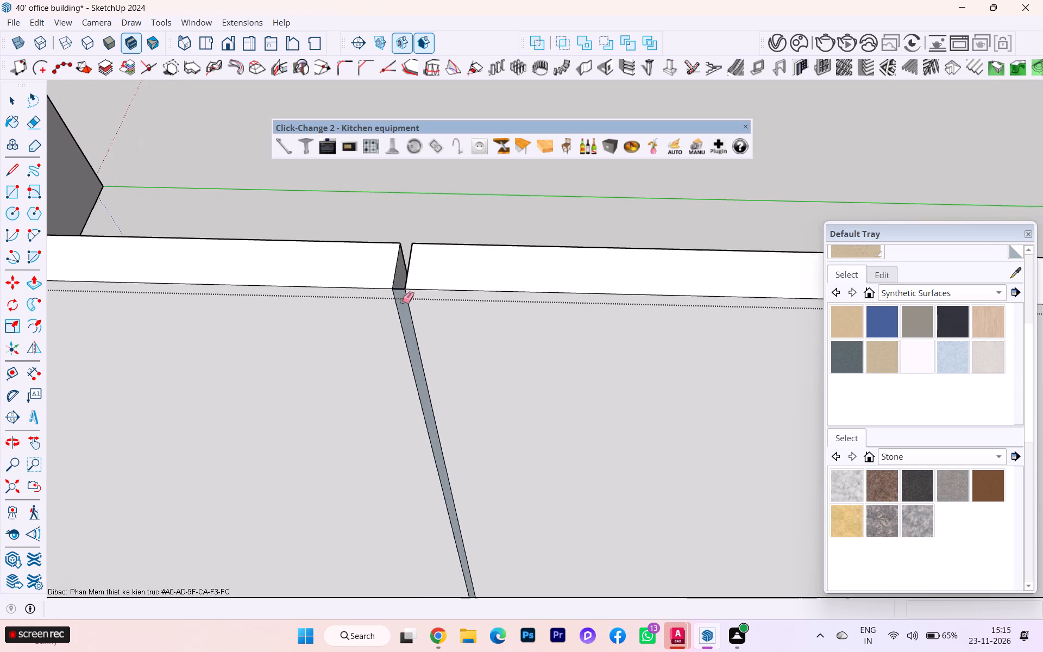
scroll(402, 300, "up", 10)
scroll(404, 289, "down", 5)
scroll(404, 289, "up", 2)
left_click(395, 292)
Erase the short leftover edge across the bottom of the third groove on the back of the long panel.
scroll(383, 217, "up", 2)
scroll(383, 217, "down", 5)
scroll(388, 212, "up", 2)
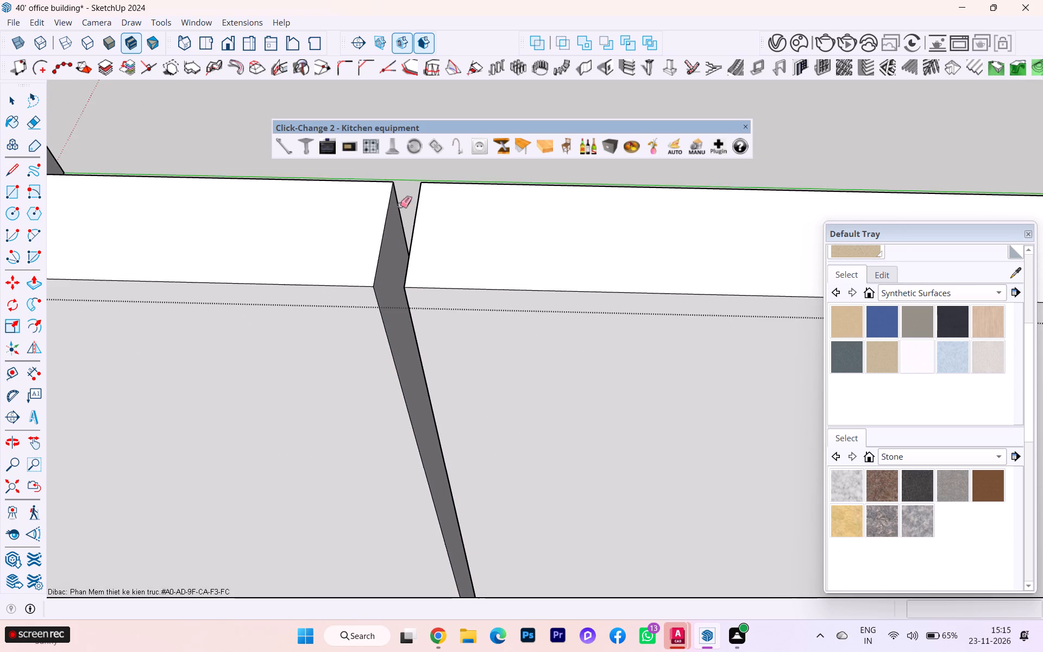
scroll(426, 217, "down", 8)
scroll(322, 236, "down", 2)
scroll(309, 237, "up", 2)
scroll(309, 237, "down", 2)
scroll(306, 237, "up", 6)
scroll(306, 237, "down", 3)
scroll(301, 231, "up", 2)
scroll(302, 233, "down", 7)
scroll(309, 239, "up", 1)
scroll(466, 253, "down", 4)
scroll(474, 254, "up", 1)
scroll(475, 254, "down", 5)
scroll(476, 255, "up", 3)
scroll(476, 255, "down", 1)
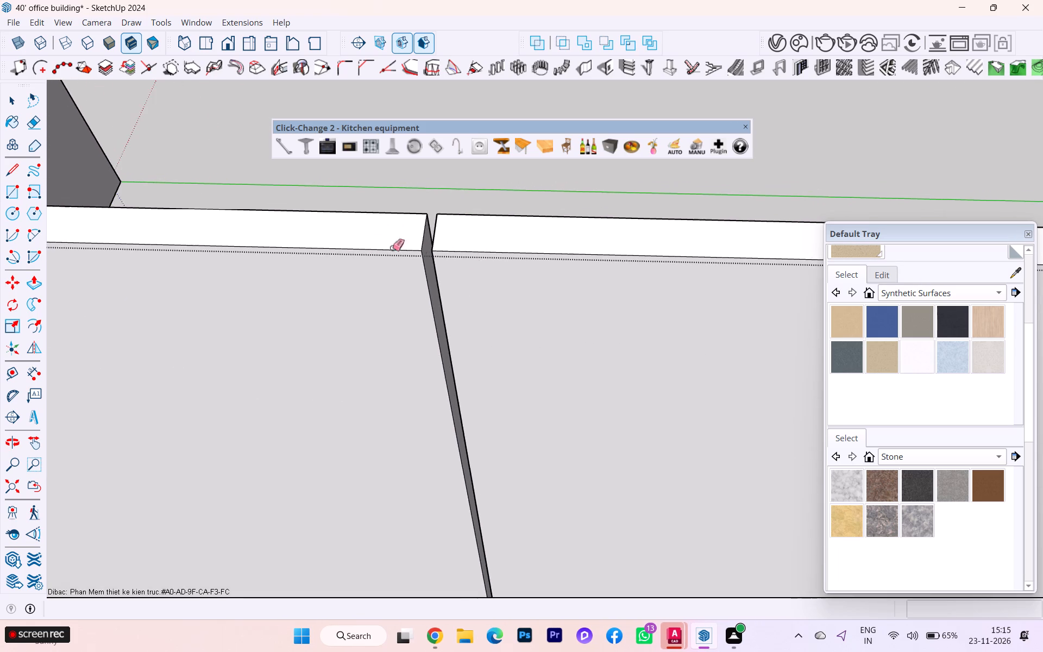
scroll(369, 247, "down", 10)
scroll(356, 249, "up", 1)
scroll(356, 249, "down", 3)
scroll(356, 249, "up", 3)
scroll(400, 232, "down", 6)
scroll(416, 232, "up", 1)
scroll(416, 232, "down", 6)
scroll(437, 455, "up", 20)
scroll(437, 455, "up", 1)
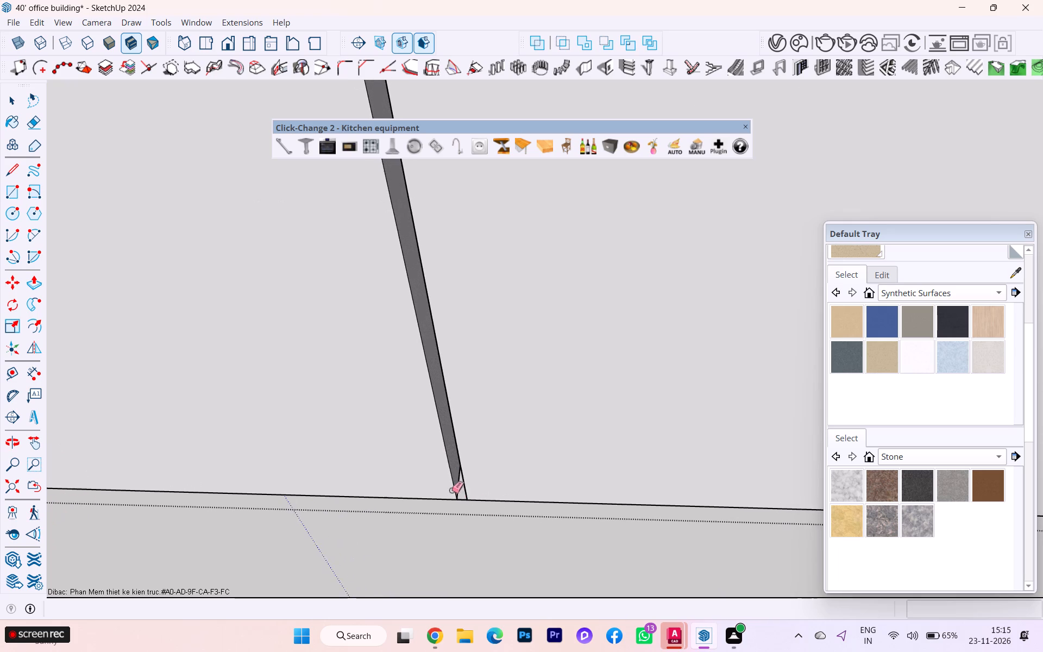
scroll(451, 490, "up", 8)
left_click(462, 496)
Erase the short leftover edge across the top of the groove beside the corner on the back of the long panel.
scroll(552, 430, "down", 3)
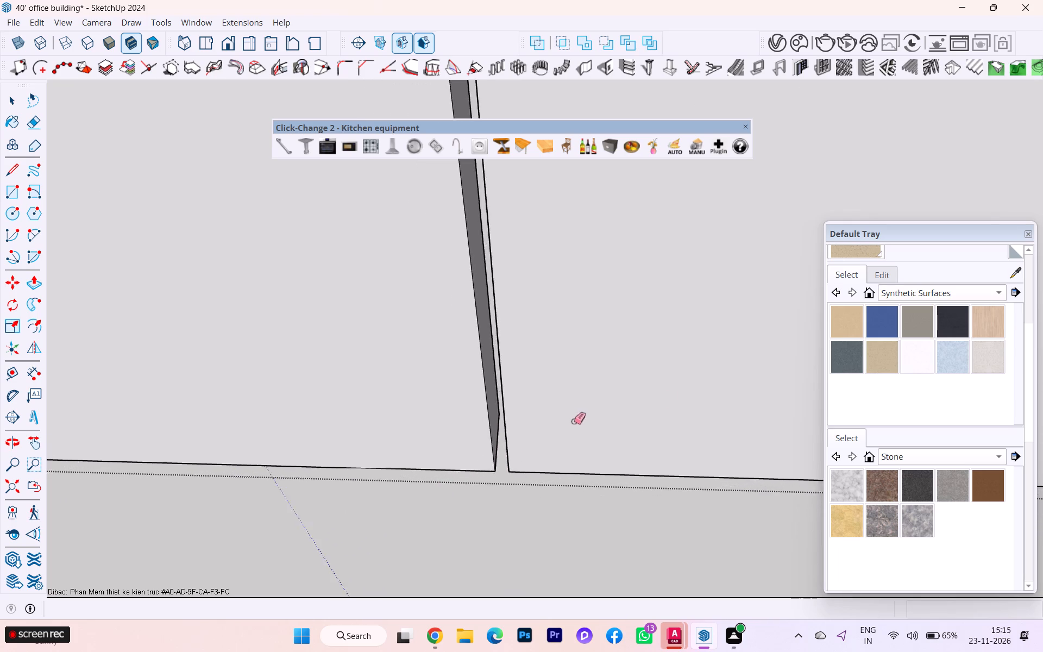
scroll(574, 421, "down", 4)
scroll(714, 407, "up", 3)
scroll(715, 410, "down", 3)
scroll(612, 409, "down", 3)
scroll(612, 409, "up", 5)
scroll(612, 409, "down", 5)
scroll(638, 438, "up", 1)
scroll(638, 438, "down", 2)
scroll(636, 438, "up", 1)
scroll(635, 438, "down", 2)
scroll(632, 438, "up", 1)
scroll(626, 438, "down", 1)
scroll(448, 412, "down", 2)
scroll(451, 411, "up", 1)
scroll(456, 410, "down", 5)
scroll(530, 424, "down", 2)
scroll(535, 424, "up", 2)
scroll(537, 424, "down", 2)
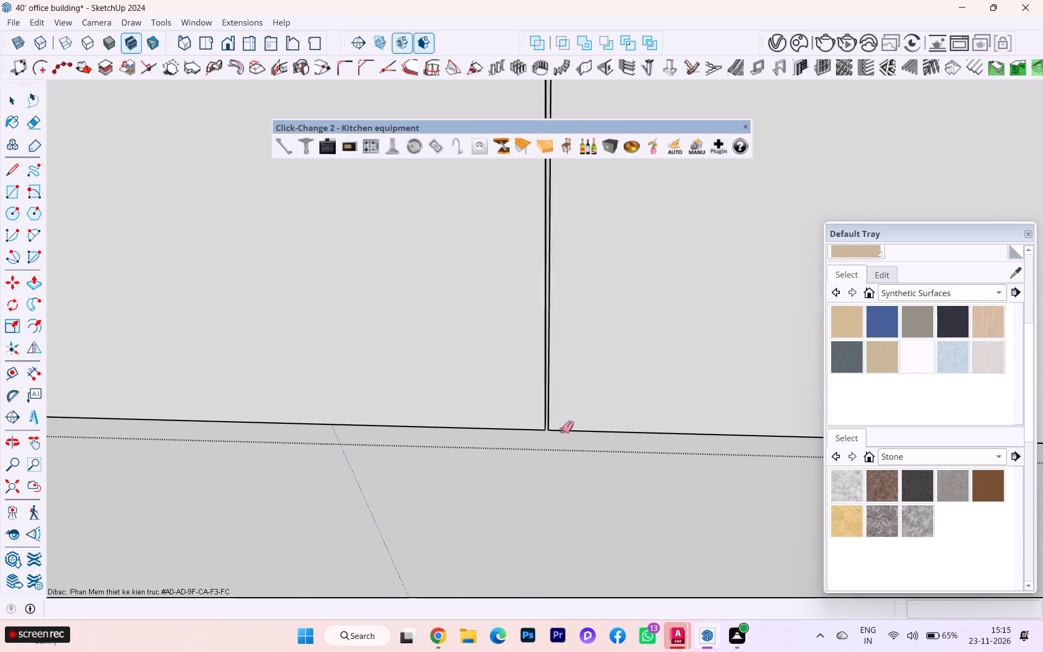
scroll(562, 430, "down", 3)
scroll(763, 454, "down", 4)
scroll(763, 454, "up", 1)
scroll(270, 298, "up", 5)
scroll(281, 227, "up", 2)
scroll(281, 225, "down", 1)
scroll(281, 225, "up", 1)
scroll(281, 225, "down", 2)
scroll(281, 225, "up", 1)
scroll(281, 224, "down", 2)
scroll(281, 224, "up", 4)
scroll(273, 218, "down", 1)
scroll(272, 217, "up", 3)
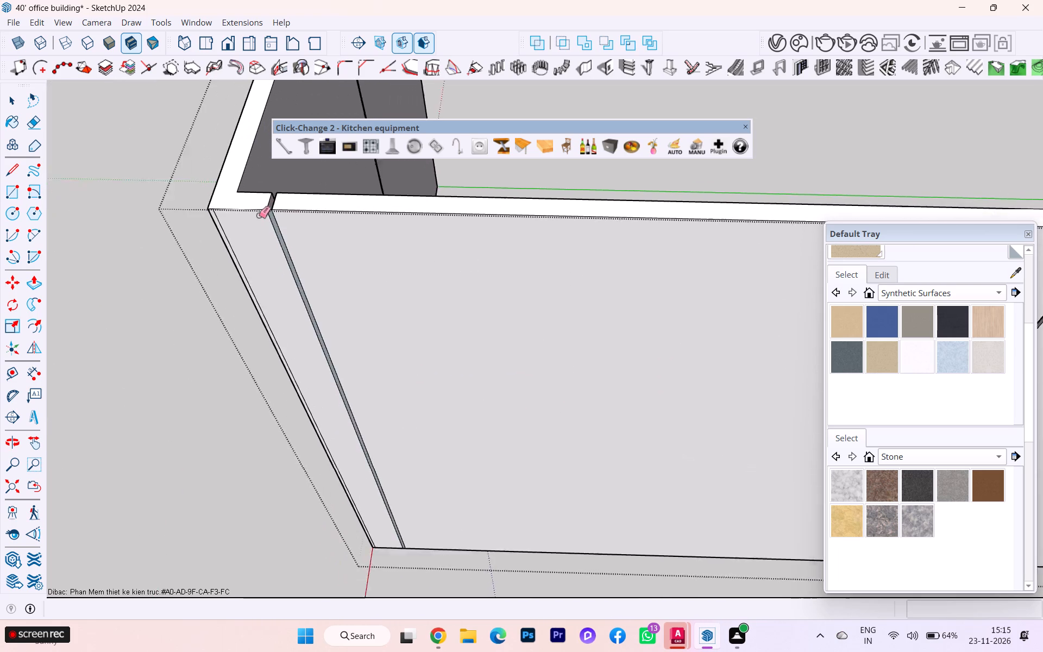
scroll(259, 215, "up", 4)
scroll(259, 215, "down", 2)
scroll(259, 215, "up", 6)
scroll(265, 210, "down", 3)
scroll(265, 210, "up", 1)
scroll(265, 210, "down", 1)
scroll(265, 210, "up", 4)
scroll(273, 199, "down", 1)
scroll(273, 199, "up", 9)
scroll(277, 204, "down", 1)
scroll(277, 204, "up", 1)
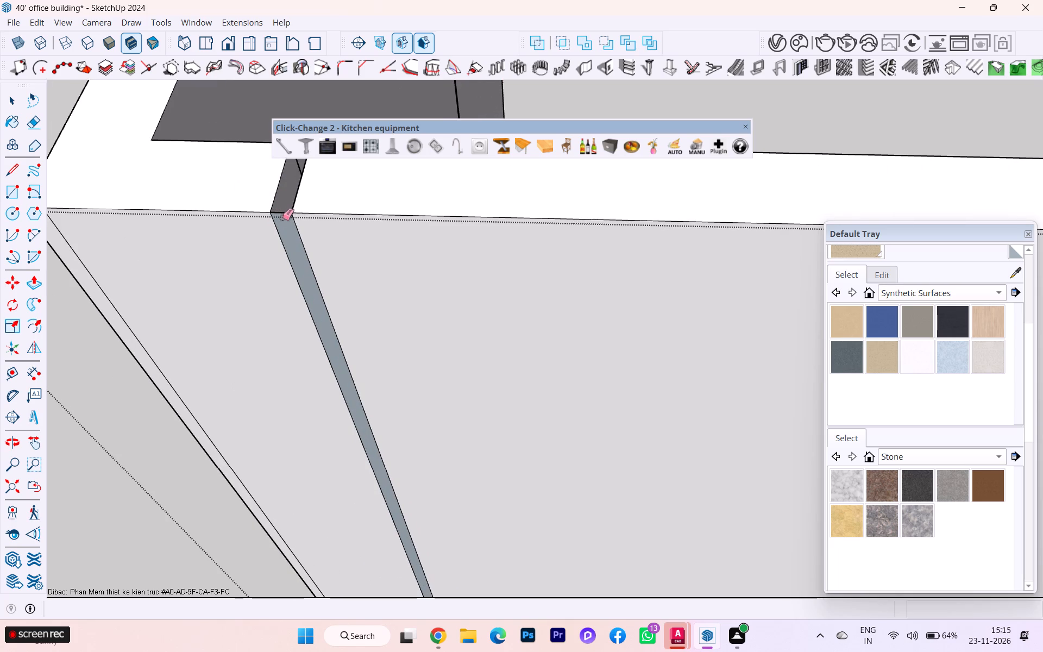
left_click(282, 212)
Erase the stray line running parallel to the long panel's vertical corner edge, beside the end groove.
scroll(285, 218, "down", 1)
scroll(285, 218, "up", 2)
scroll(285, 218, "down", 4)
scroll(298, 204, "up", 1)
scroll(351, 208, "down", 13)
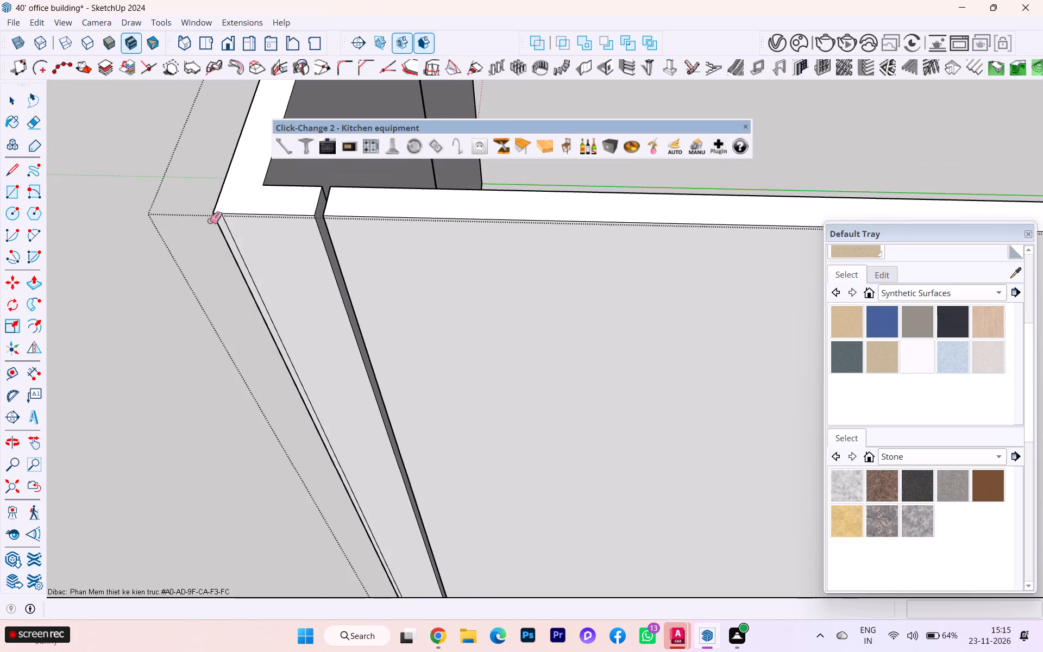
scroll(235, 222, "up", 4)
scroll(235, 221, "down", 2)
scroll(235, 221, "up", 4)
scroll(237, 219, "down", 3)
scroll(237, 219, "up", 3)
left_click(213, 222)
Erase the short leftover edge across the bottom of the groove beside the long panel's corner.
scroll(216, 204, "down", 11)
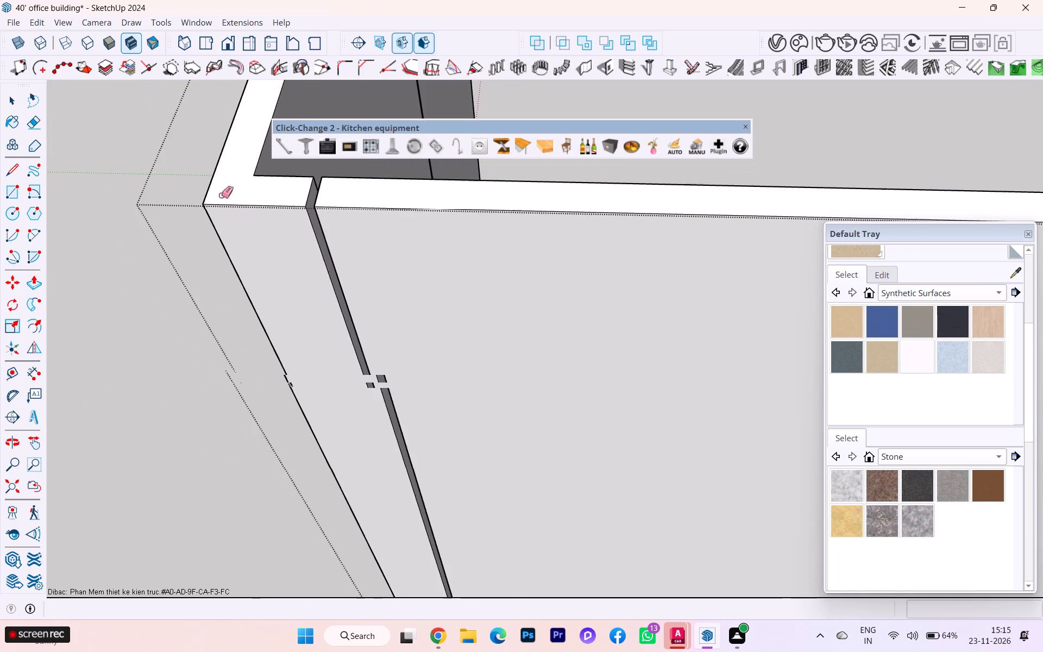
scroll(216, 158, "down", 2)
scroll(216, 158, "up", 1)
scroll(216, 158, "down", 2)
scroll(363, 362, "down", 1)
scroll(367, 369, "up", 4)
scroll(368, 376, "down", 1)
scroll(369, 377, "up", 4)
scroll(370, 380, "down", 1)
scroll(455, 544, "up", 9)
scroll(369, 372, "down", 12)
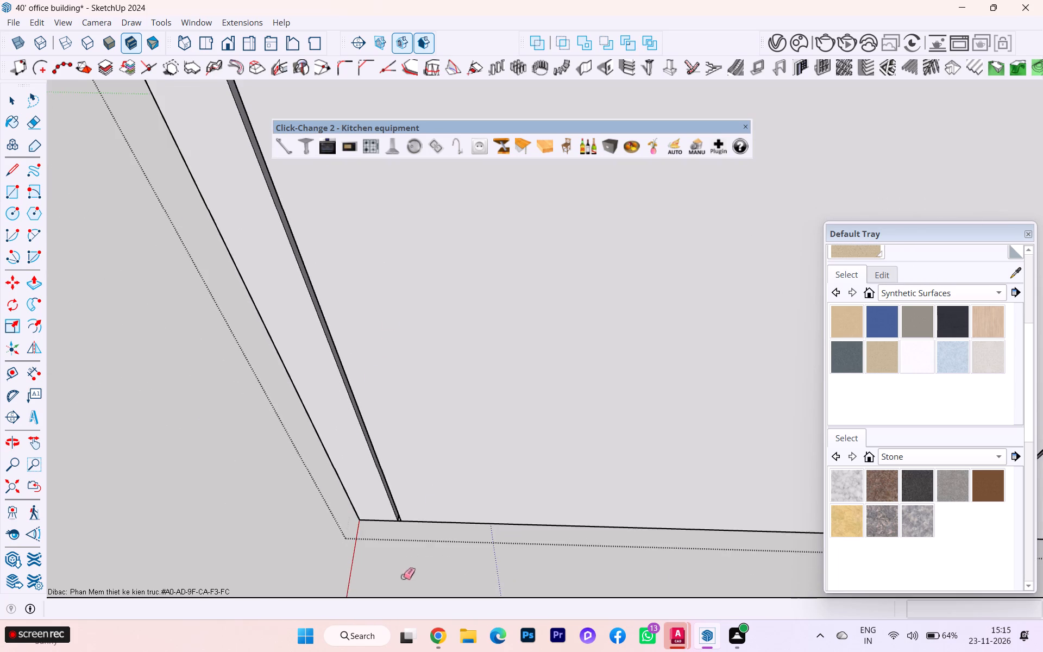
scroll(403, 578, "up", 1)
scroll(403, 573, "down", 1)
scroll(403, 573, "up", 5)
scroll(390, 517, "down", 2)
scroll(390, 517, "up", 6)
scroll(407, 509, "down", 3)
scroll(407, 509, "up", 12)
scroll(401, 516, "down", 3)
scroll(401, 516, "up", 2)
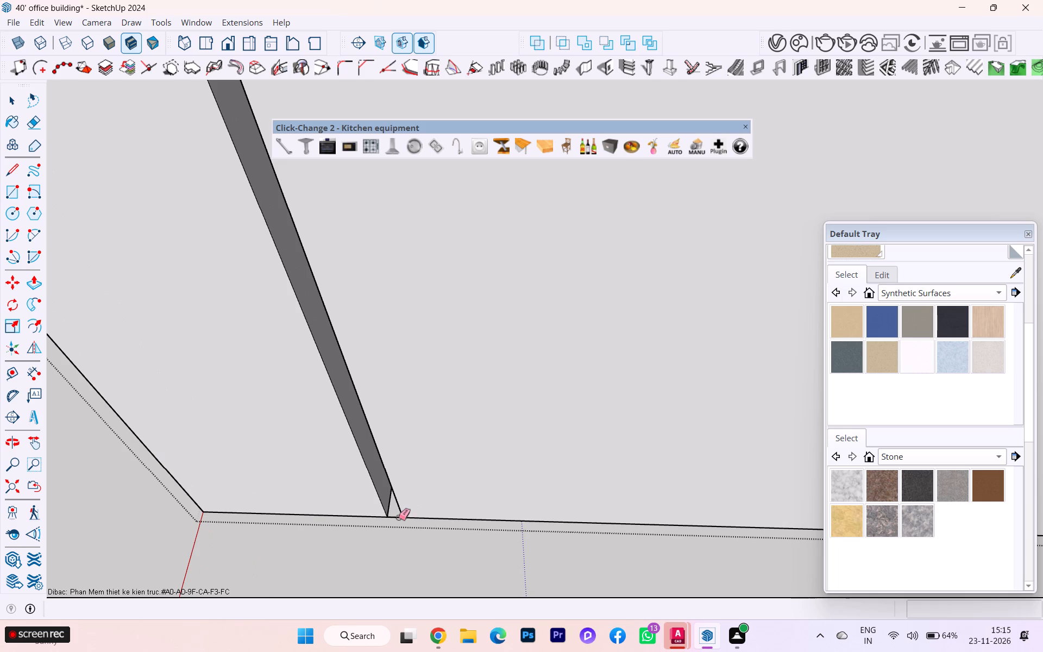
left_click(396, 519)
Erase the short leftover edge across the top of the middle groove on the adjoining short side panel.
scroll(450, 525, "down", 1)
scroll(453, 525, "up", 3)
scroll(454, 525, "down", 3)
scroll(303, 496, "down", 2)
scroll(303, 496, "up", 1)
scroll(303, 496, "down", 1)
scroll(303, 496, "up", 3)
scroll(304, 495, "down", 1)
scroll(355, 525, "down", 8)
scroll(330, 541, "up", 1)
scroll(309, 540, "down", 1)
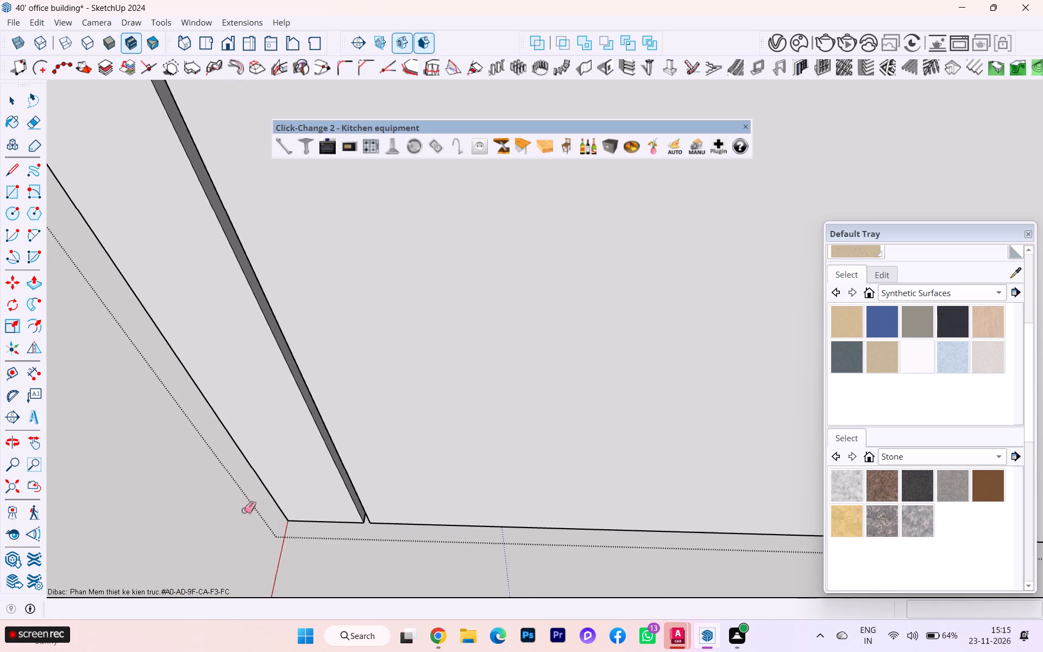
scroll(244, 510, "down", 2)
scroll(281, 489, "up", 2)
scroll(282, 489, "down", 7)
scroll(498, 431, "up", 1)
scroll(499, 431, "down", 1)
scroll(509, 426, "up", 1)
scroll(662, 390, "down", 7)
scroll(638, 377, "up", 3)
scroll(633, 377, "down", 1)
middle_click_drag(435, 366, 657, 394)
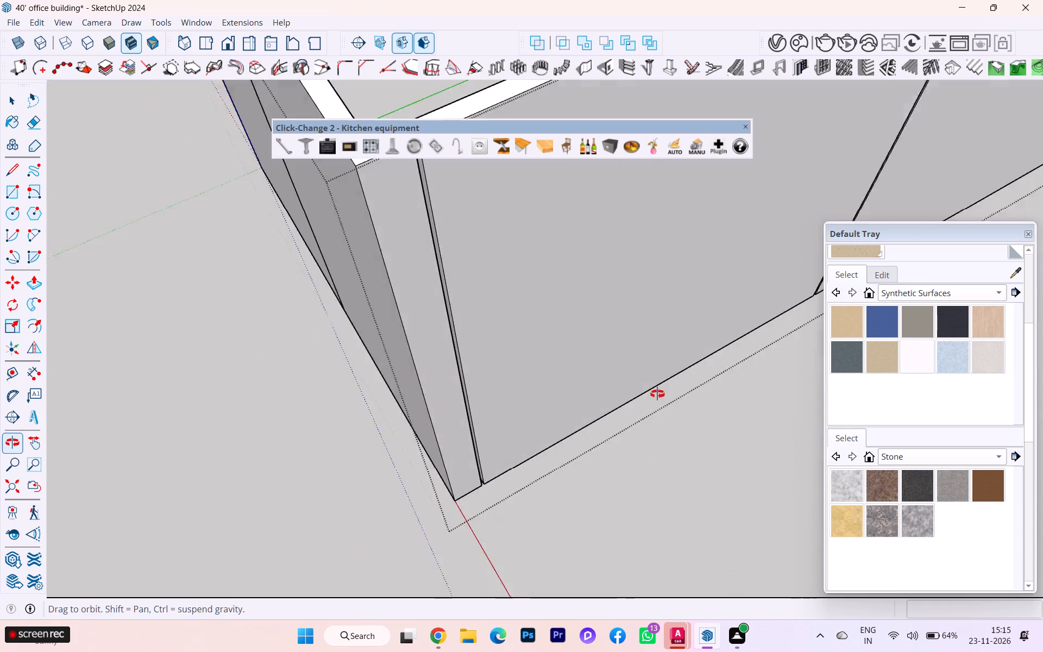
middle_click_drag(657, 394, 855, 375)
scroll(666, 381, "down", 1)
scroll(665, 381, "up", 1)
scroll(665, 381, "down", 4)
scroll(645, 379, "up", 1)
scroll(610, 384, "down", 2)
scroll(291, 262, "up", 5)
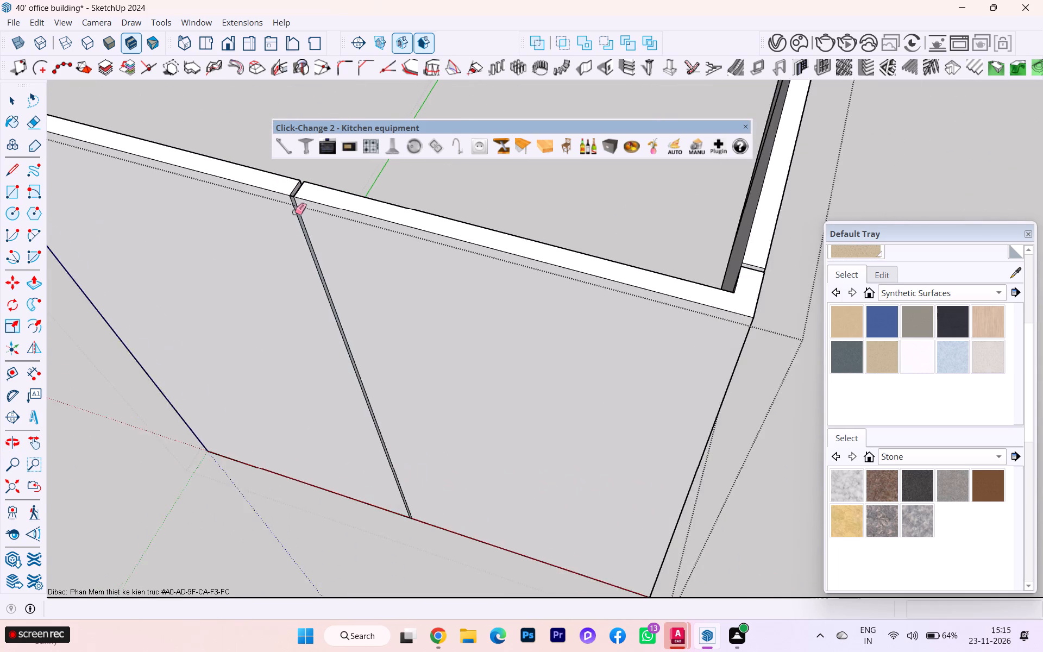
scroll(294, 212, "down", 1)
scroll(294, 212, "up", 12)
scroll(290, 182, "down", 1)
scroll(290, 182, "up", 5)
left_click(289, 181)
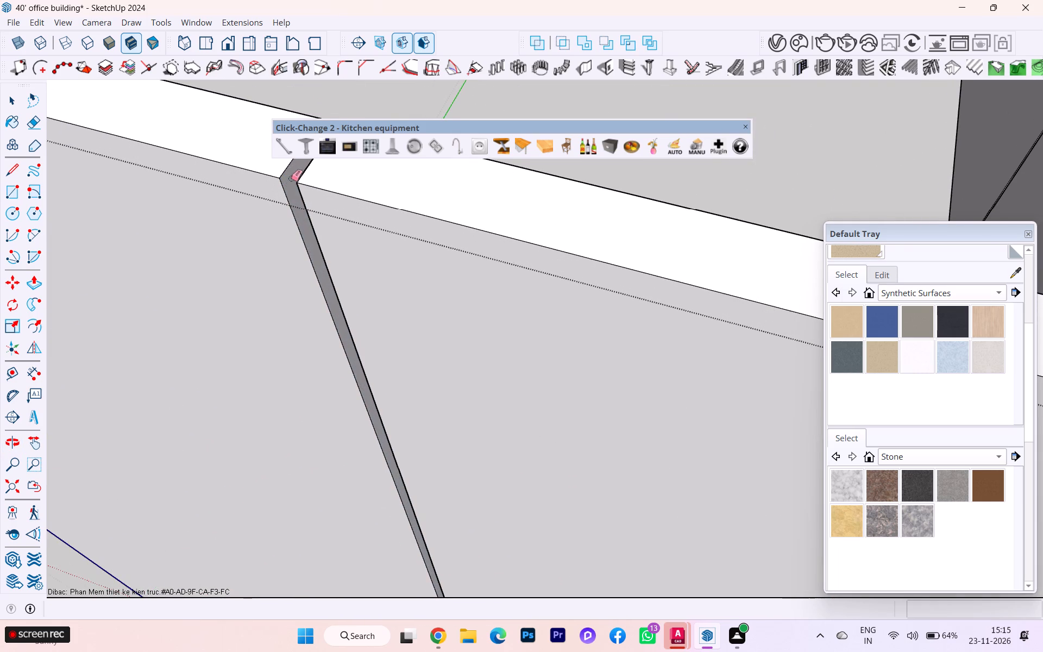
Erase the short leftover edge across the bottom of the middle groove on the short side panel.
scroll(292, 177, "down", 1)
scroll(293, 177, "up", 1)
scroll(293, 177, "down", 1)
scroll(296, 185, "up", 1)
scroll(297, 188, "down", 2)
scroll(376, 253, "down", 3)
scroll(388, 254, "up", 1)
scroll(397, 254, "down", 9)
scroll(403, 245, "up", 1)
scroll(407, 244, "down", 1)
scroll(457, 216, "down", 2)
scroll(457, 216, "up", 1)
scroll(457, 216, "down", 1)
scroll(336, 195, "down", 3)
scroll(335, 199, "up", 2)
scroll(335, 200, "down", 2)
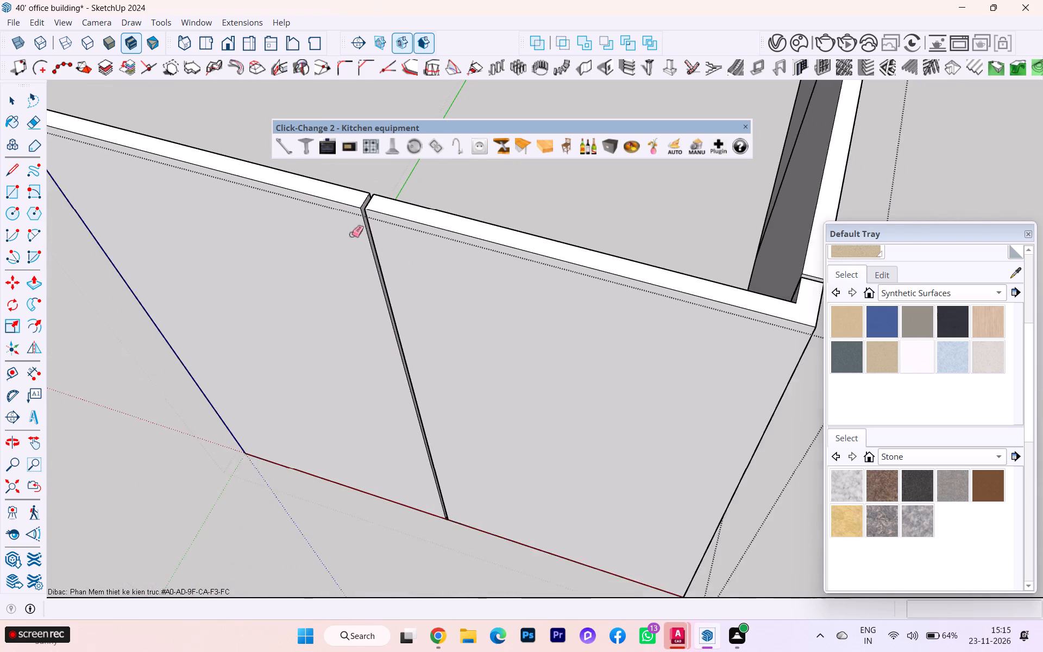
scroll(445, 341, "down", 1)
scroll(436, 572, "up", 3)
scroll(436, 572, "down", 1)
scroll(436, 569, "up", 4)
scroll(437, 495, "down", 1)
scroll(437, 494, "up", 9)
scroll(466, 465, "down", 1)
scroll(466, 465, "up", 8)
scroll(450, 496, "down", 1)
scroll(449, 496, "up", 1)
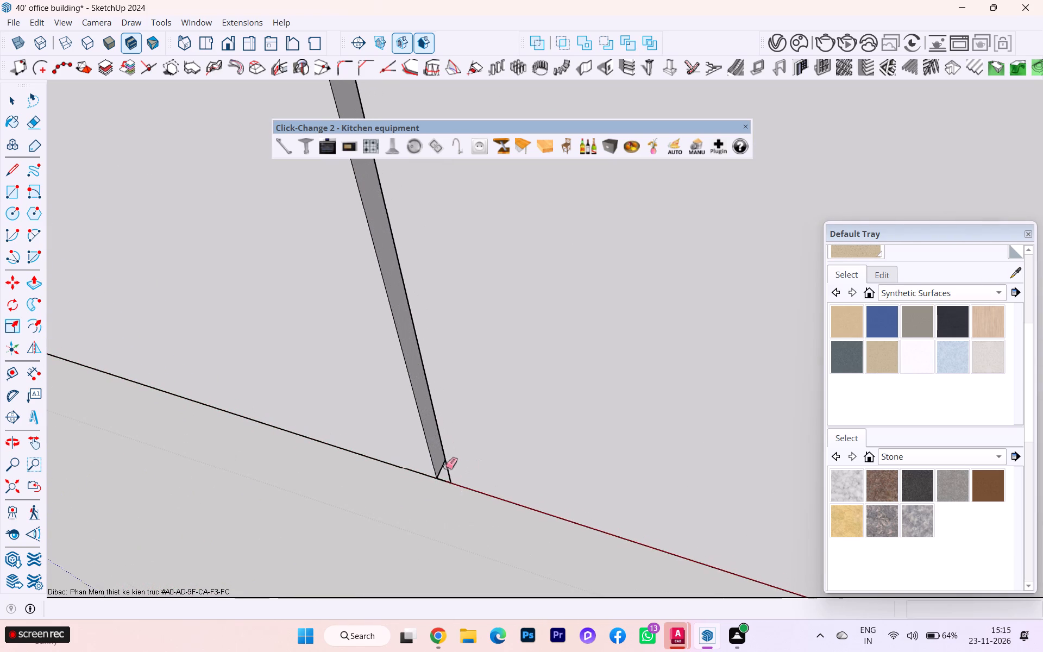
left_click(443, 481)
Examine the cleaned grooves on the short side panel and around the adjoining corner of the counter front.
scroll(468, 470, "down", 1)
scroll(473, 470, "up", 1)
scroll(473, 470, "down", 3)
scroll(474, 470, "up", 1)
scroll(474, 470, "down", 2)
scroll(306, 410, "down", 7)
scroll(305, 410, "up", 1)
scroll(305, 410, "down", 3)
scroll(361, 411, "up", 1)
scroll(363, 411, "down", 1)
scroll(371, 414, "up", 3)
scroll(374, 415, "down", 1)
scroll(444, 430, "down", 7)
scroll(445, 431, "up", 1)
scroll(445, 431, "down", 1)
scroll(241, 403, "down", 10)
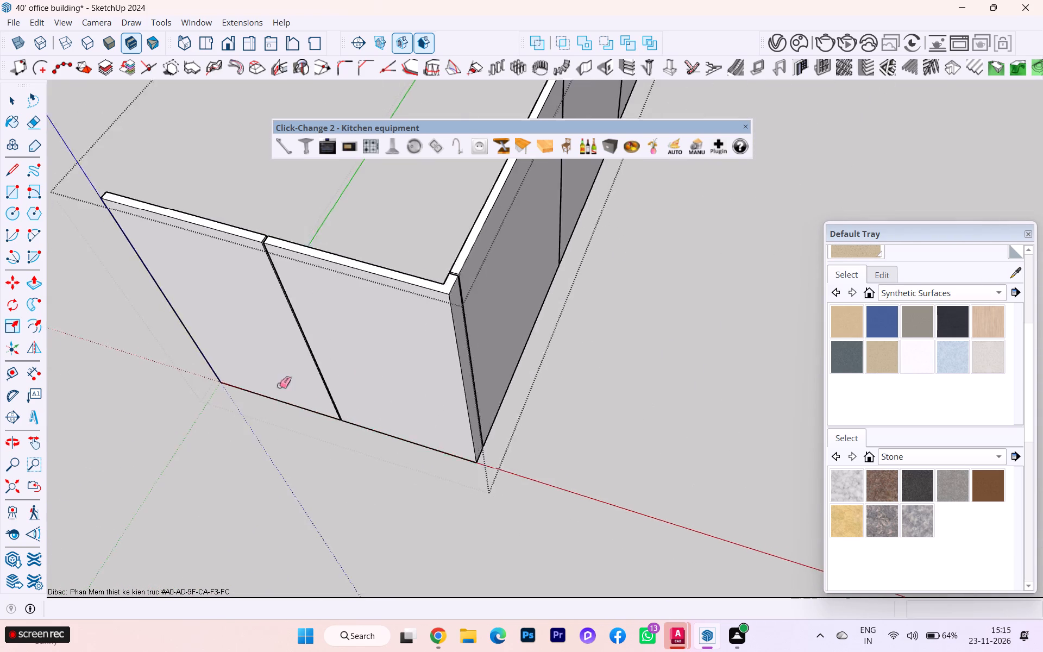
Finish editing the counter's front panel group and clear the selection.
scroll(279, 385, "down", 7)
scroll(536, 457, "up", 2)
scroll(536, 457, "down", 1)
left_click(15, 106)
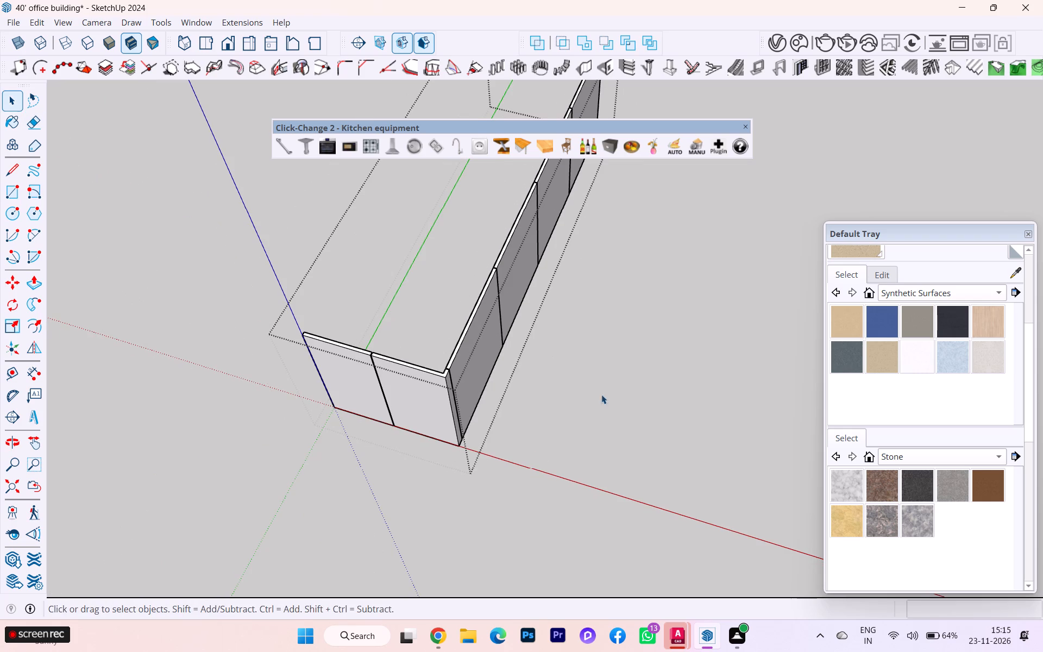
left_click(650, 412)
Open the L-shaped counter body for editing and show the rest of the building model around it.
scroll(437, 407, "down", 3)
middle_click_drag(463, 402, 787, 361)
scroll(466, 401, "down", 1)
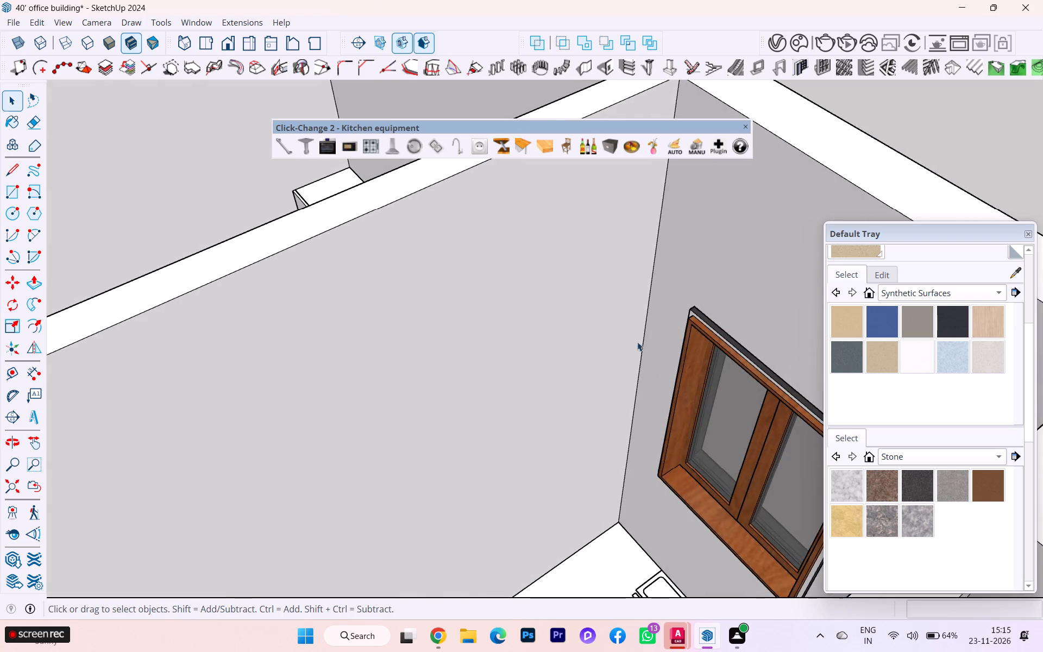
scroll(634, 341, "down", 5)
scroll(634, 341, "up", 2)
scroll(634, 341, "down", 1)
scroll(409, 371, "down", 1)
middle_click_drag(417, 372, 676, 385)
scroll(480, 380, "up", 1)
scroll(477, 378, "down", 1)
middle_click_drag(481, 377, 619, 383)
scroll(570, 362, "up", 4)
left_click(512, 361)
double_click(488, 360)
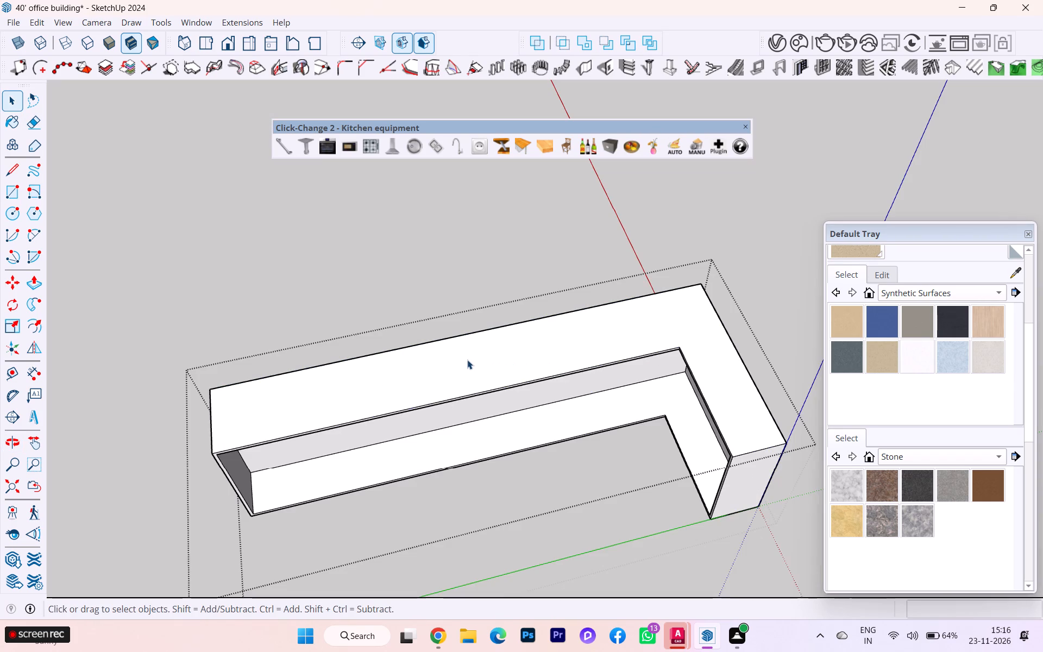
left_click(467, 360)
key("h")
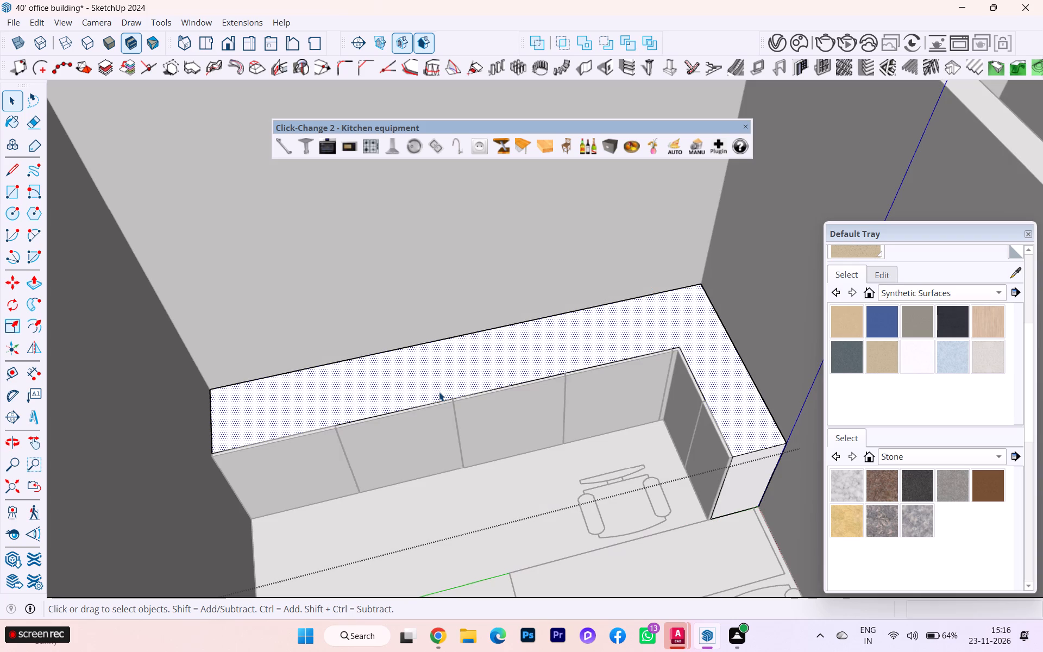
Paint the L-shaped counter top with the mottled blue-grey texture from the Stone materials and close the counter group.
double_click(439, 392)
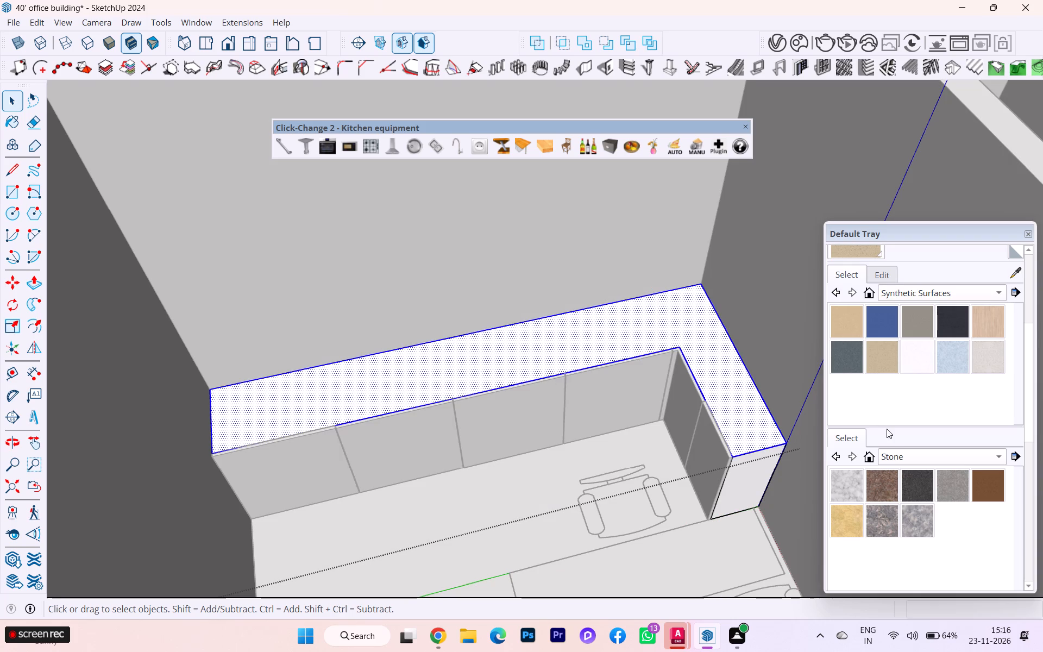
left_click(912, 519)
left_click(615, 348)
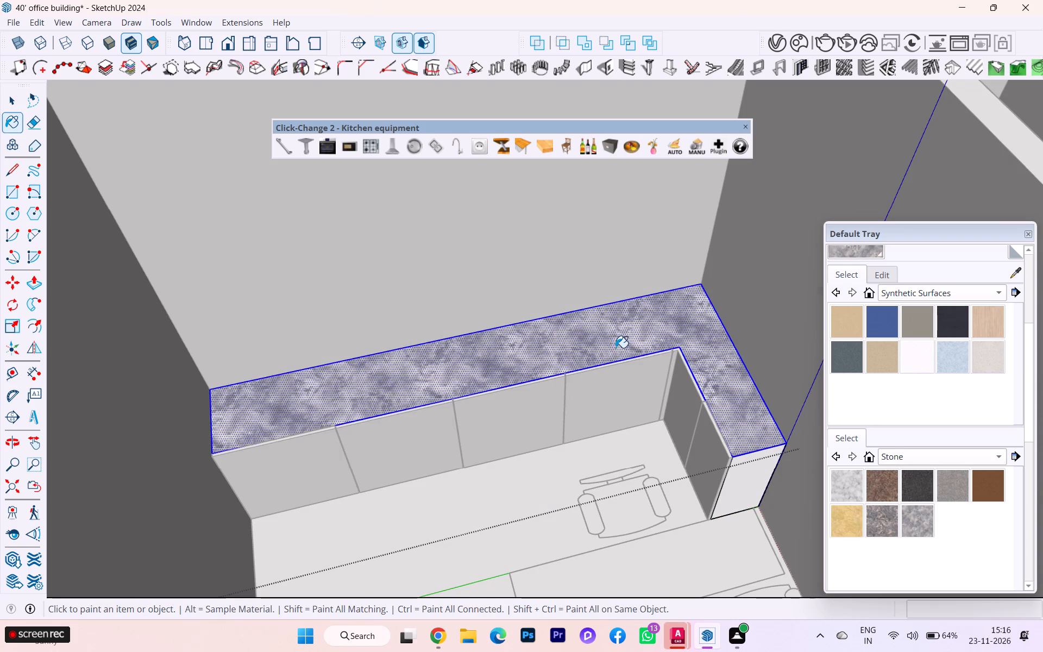
scroll(612, 352, "down", 3)
left_click(16, 99)
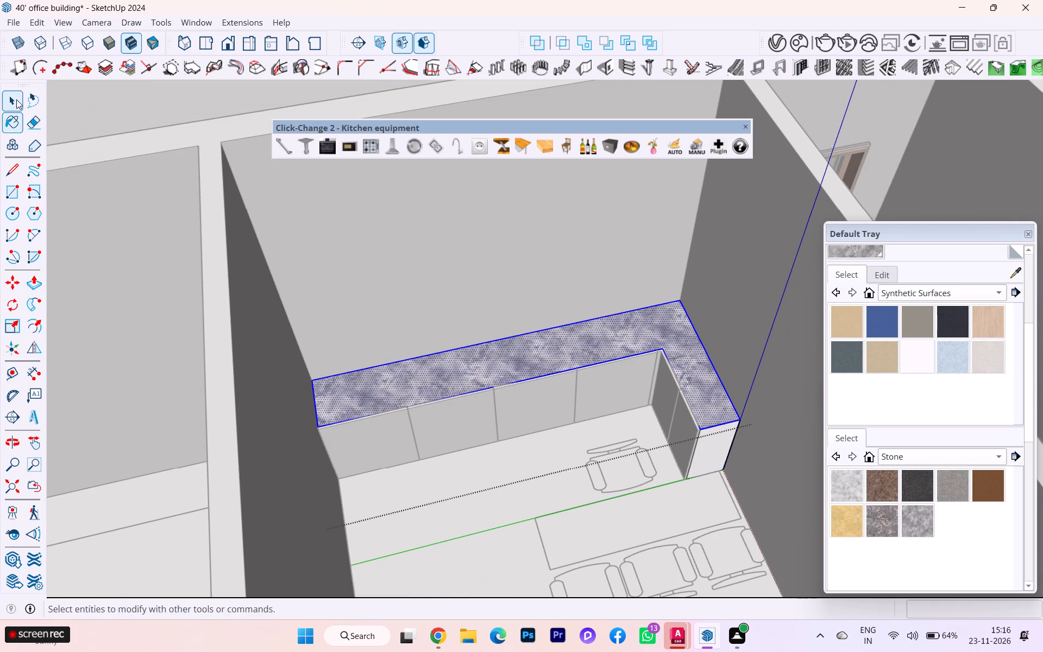
left_click(140, 139)
Open the front panel group and paint the two middle shutters of the long side with dark brown Wood material.
left_click(459, 411)
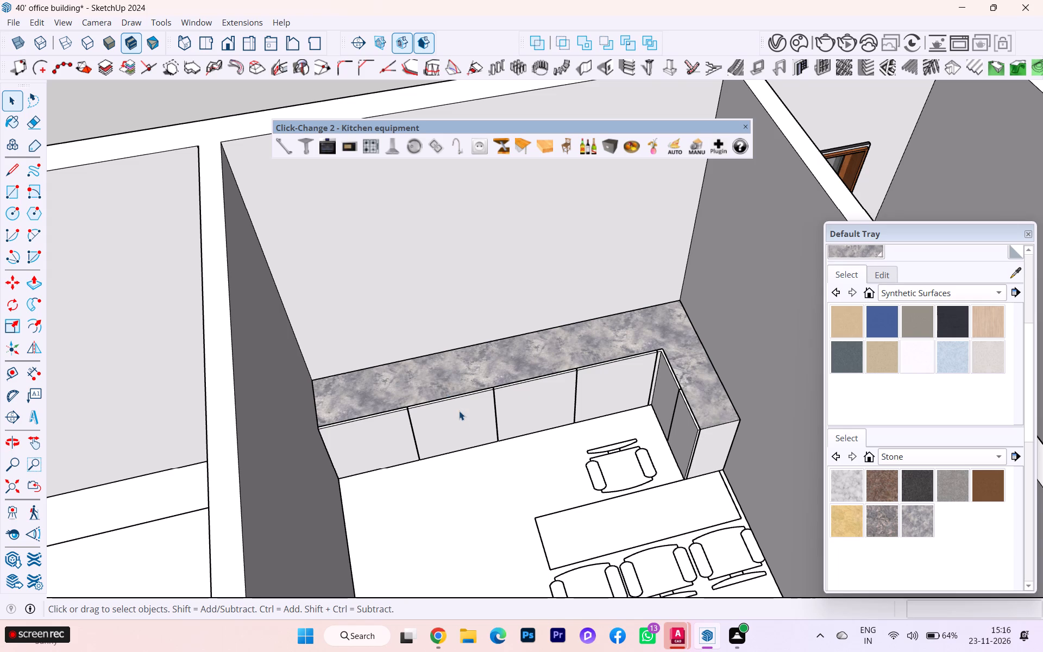
triple_click(459, 411)
left_click(459, 411)
triple_click(491, 418)
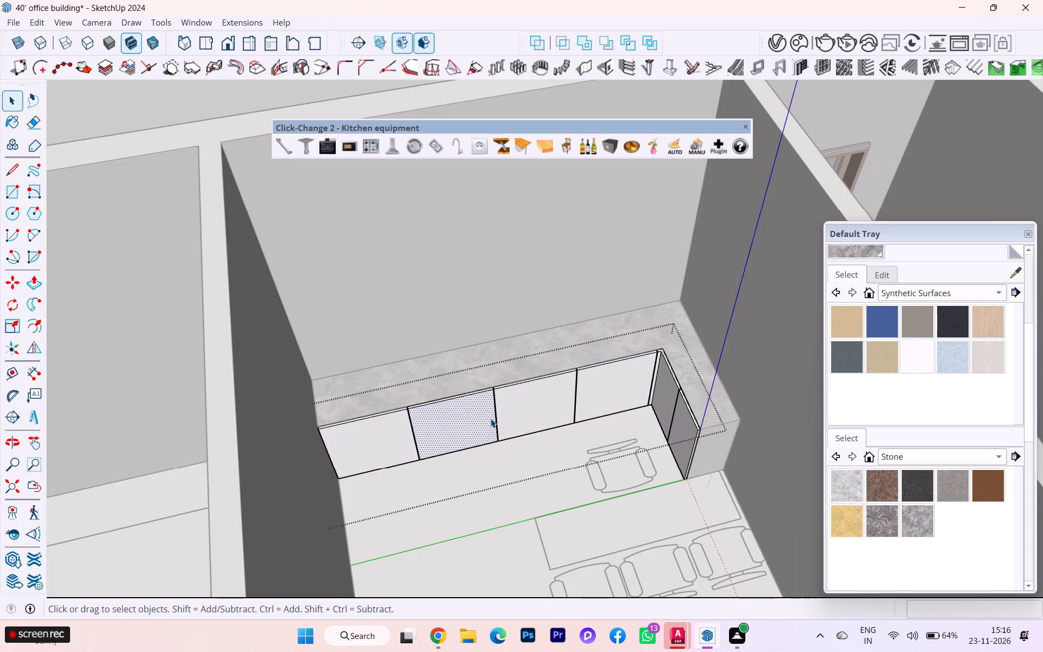
double_click(491, 418)
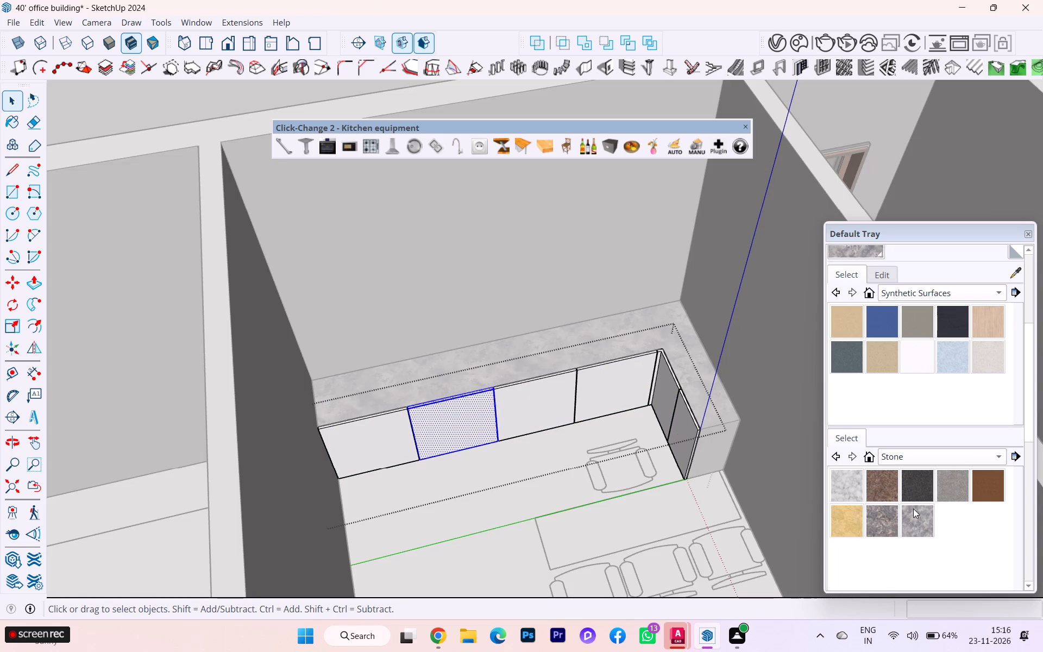
left_click(912, 516)
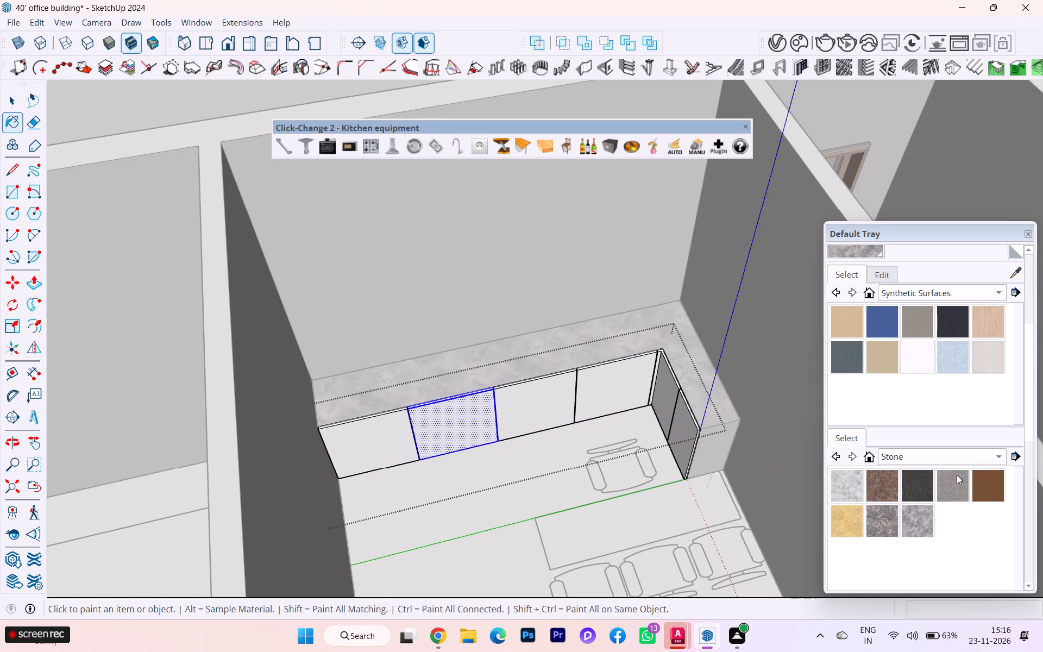
left_click(918, 451)
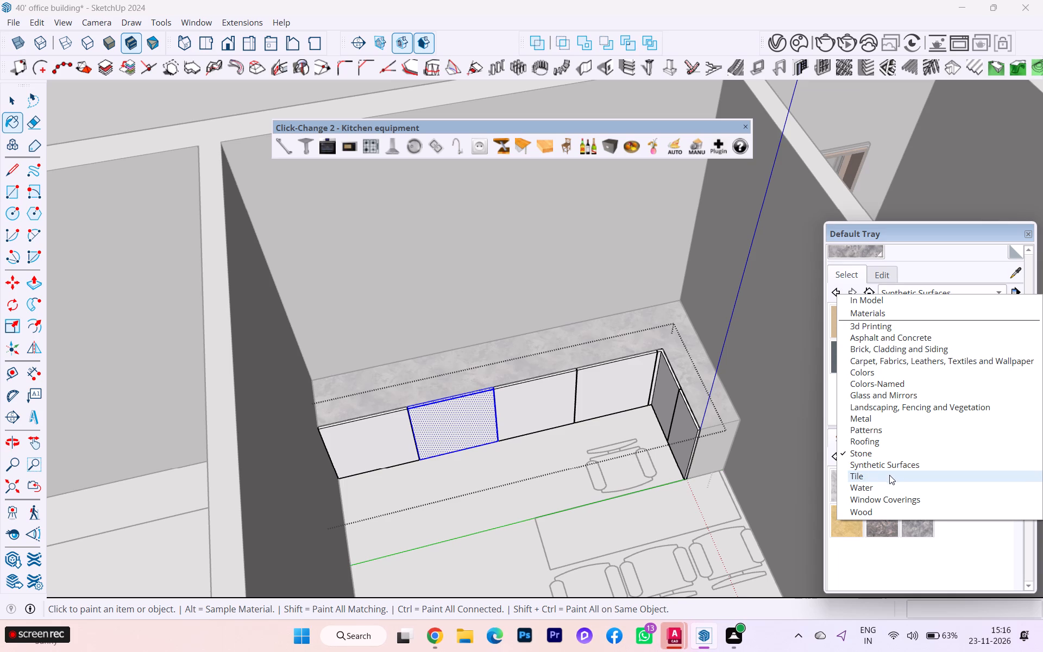
left_click(864, 512)
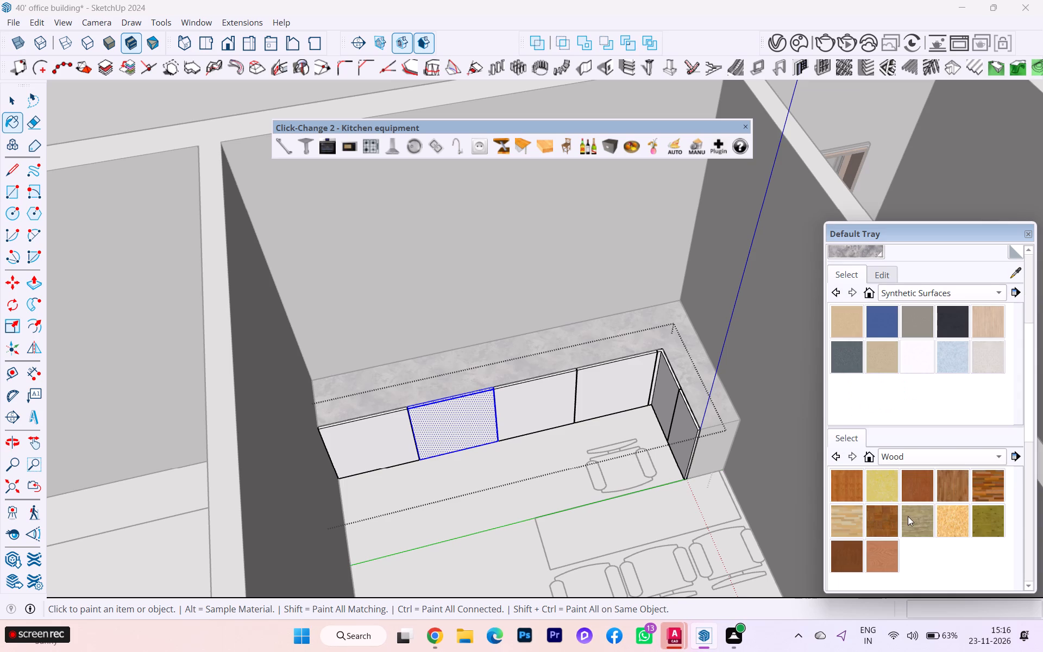
left_click(850, 557)
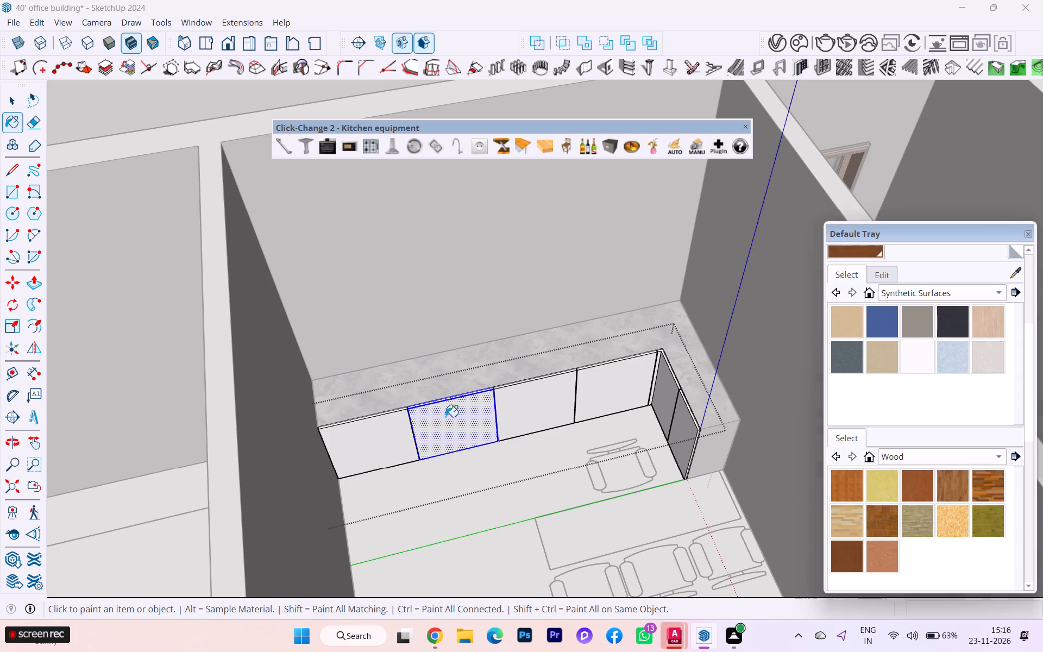
left_click(445, 417)
left_click(531, 407)
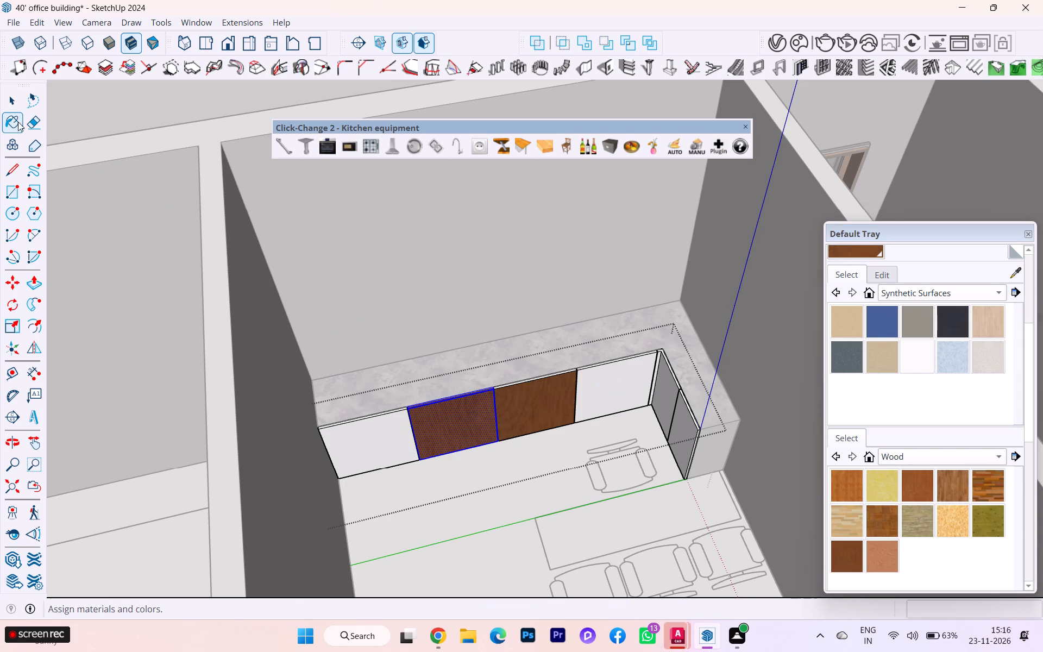
Paint the long side's end shutter, farthest from the corner, with the dark brown wood sampled from the neighbouring shutter.
left_click(8, 103)
triple_click(382, 440)
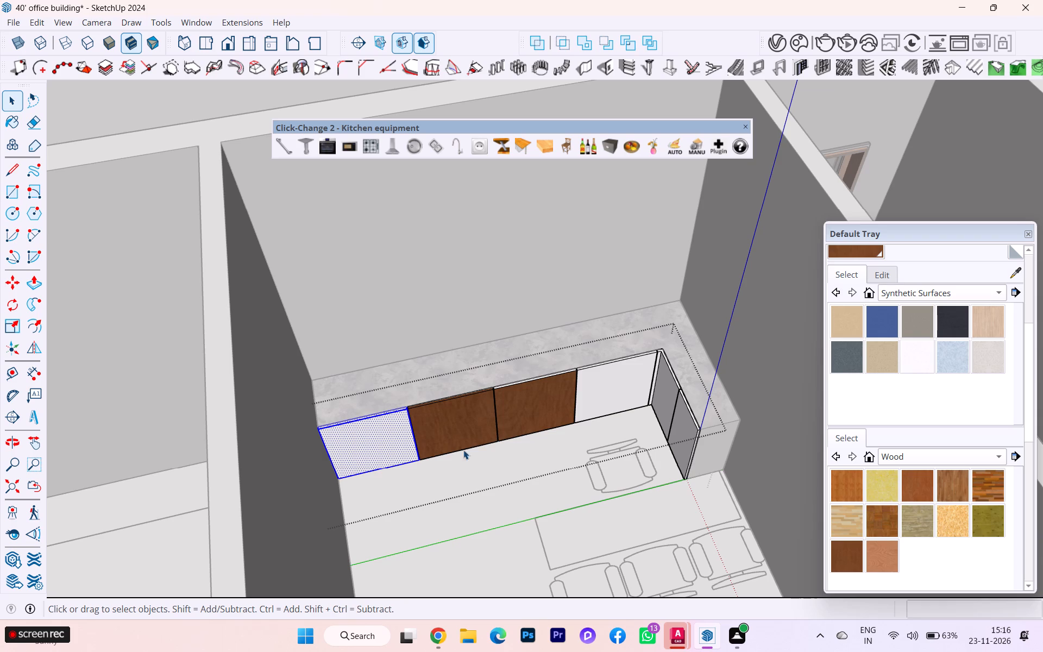
left_click(847, 559)
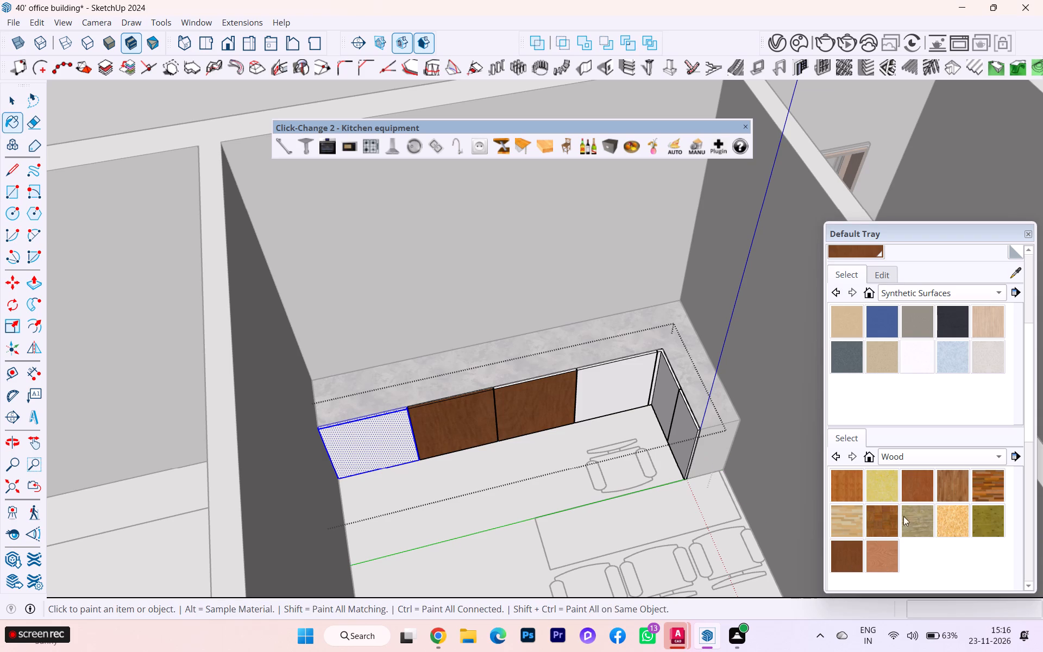
left_click(1018, 274)
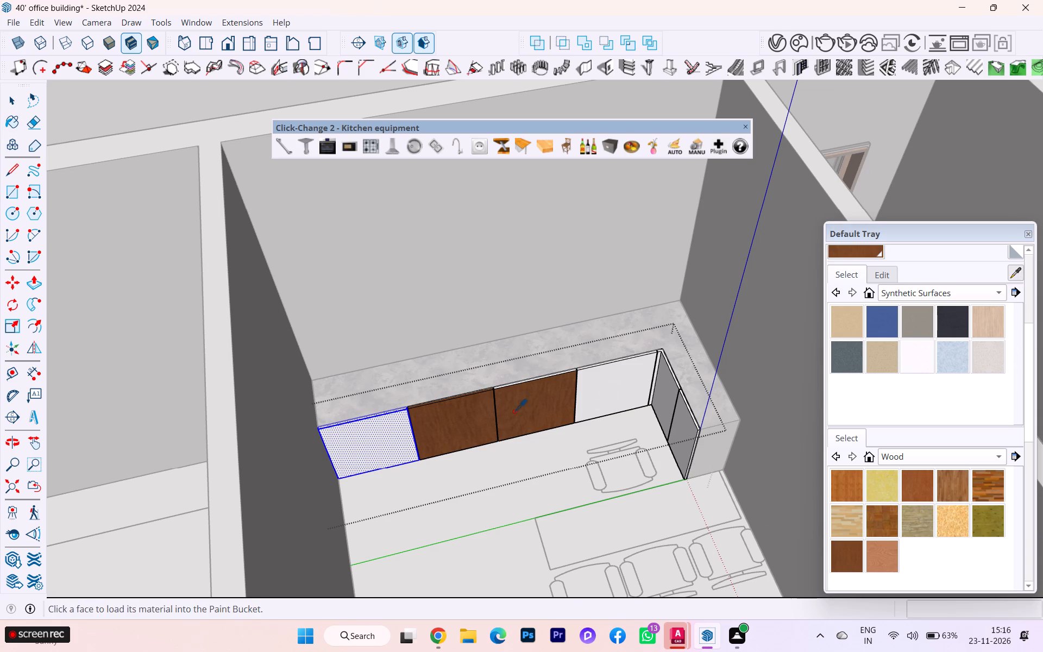
left_click(494, 412)
left_click(387, 425)
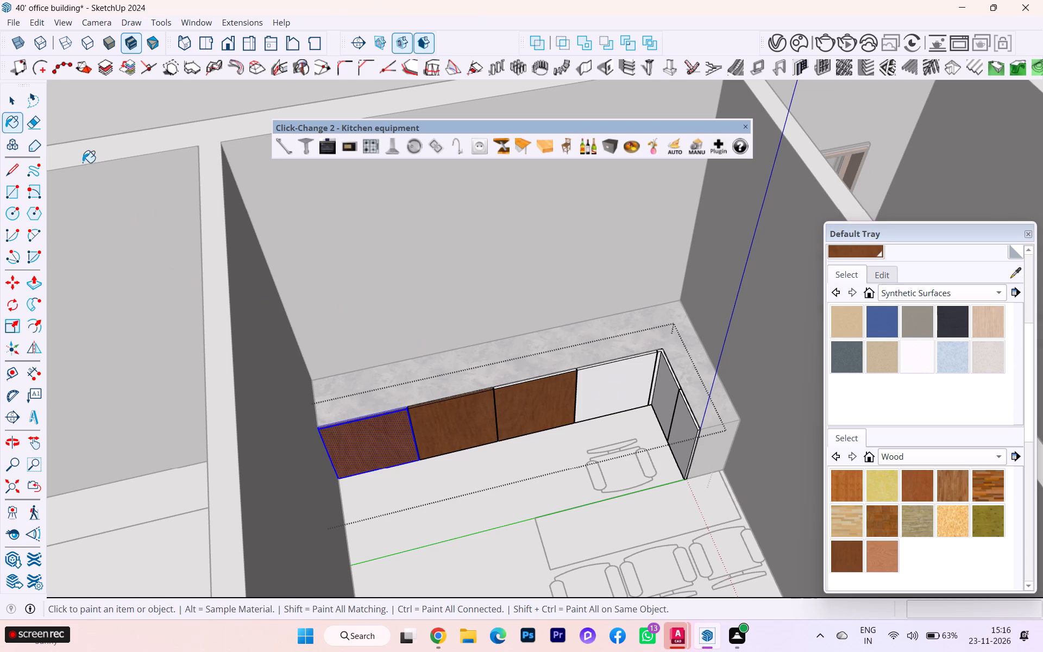
Select the whole third shutter of the long side and paint it with the dark brown wood sampled from the second shutter.
left_click(8, 95)
triple_click(519, 411)
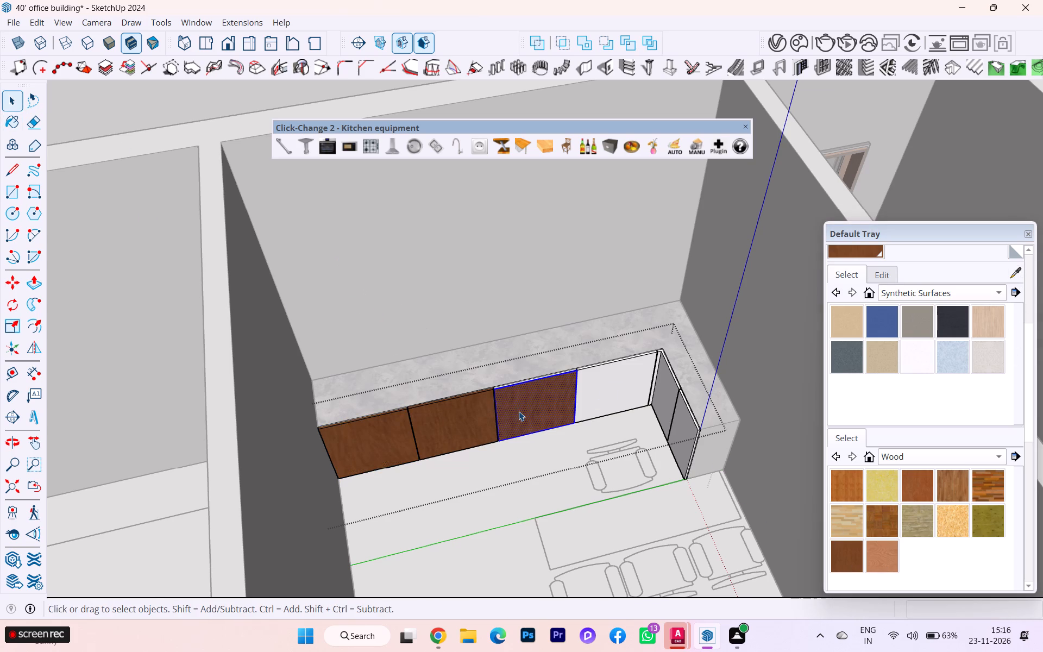
left_click(1013, 273)
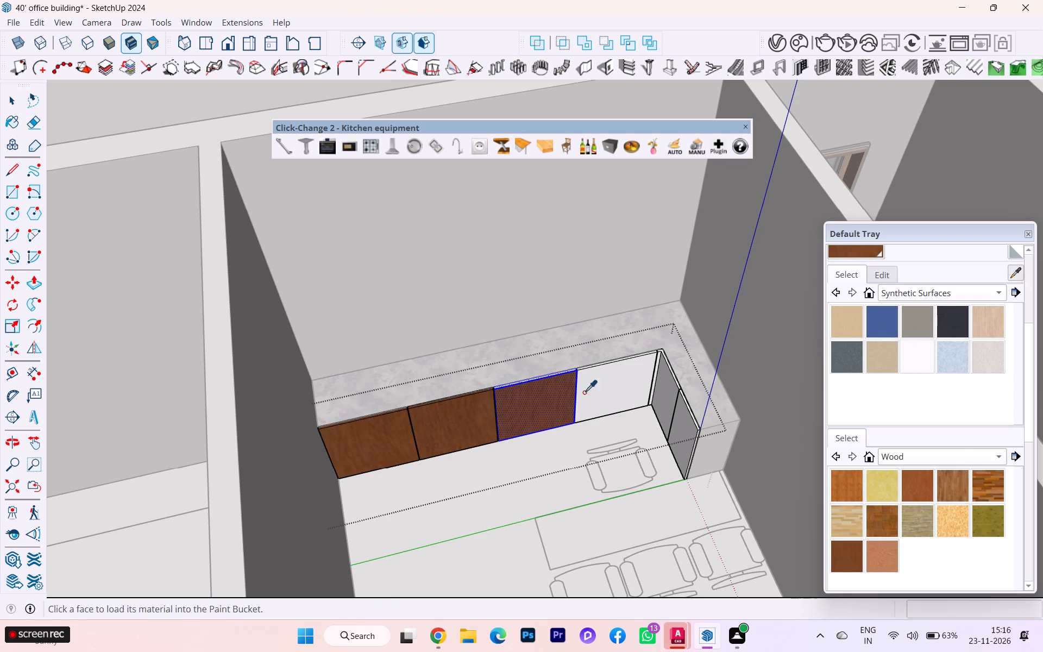
left_click(459, 421)
left_click(533, 413)
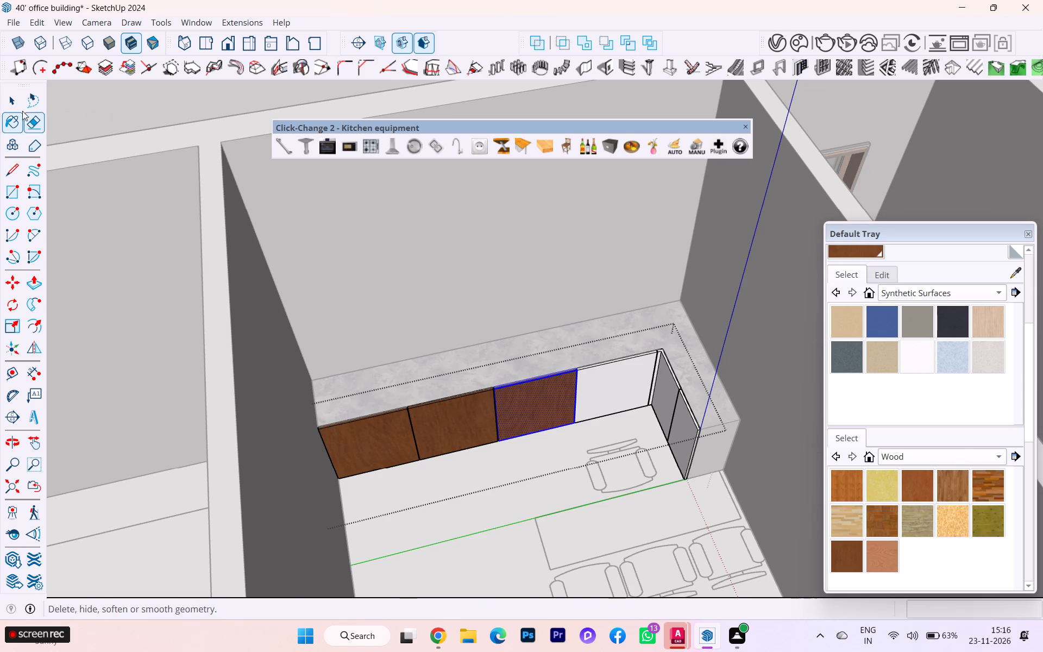
Paint the long side's last shutter, beside the inner corner, with the sampled dark brown wood.
left_click(12, 104)
triple_click(614, 392)
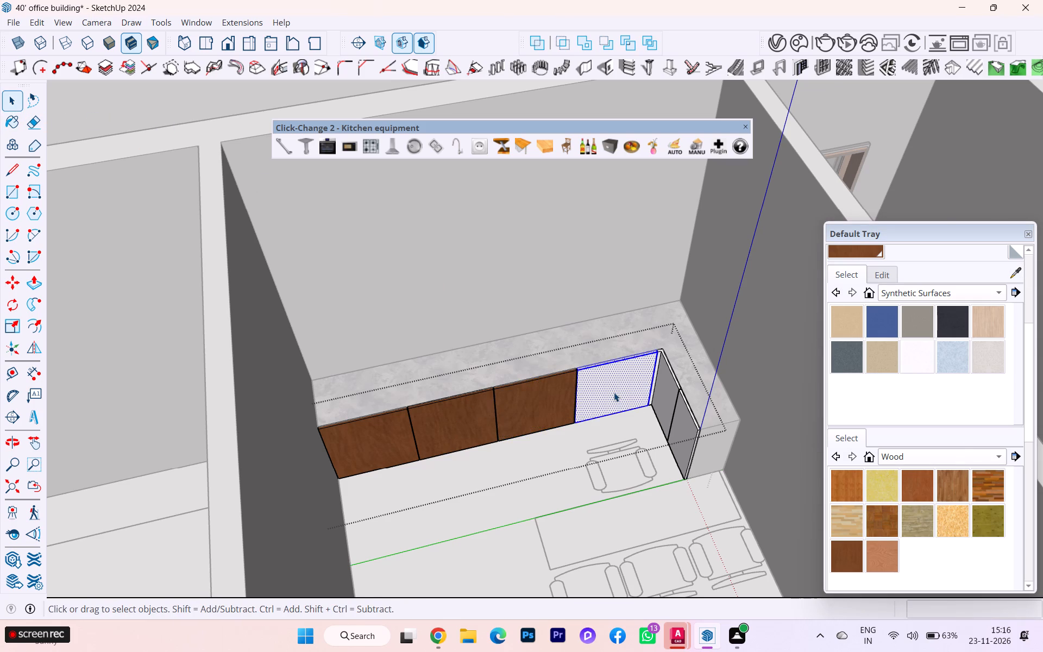
scroll(614, 392, "up", 2)
left_click(1020, 277)
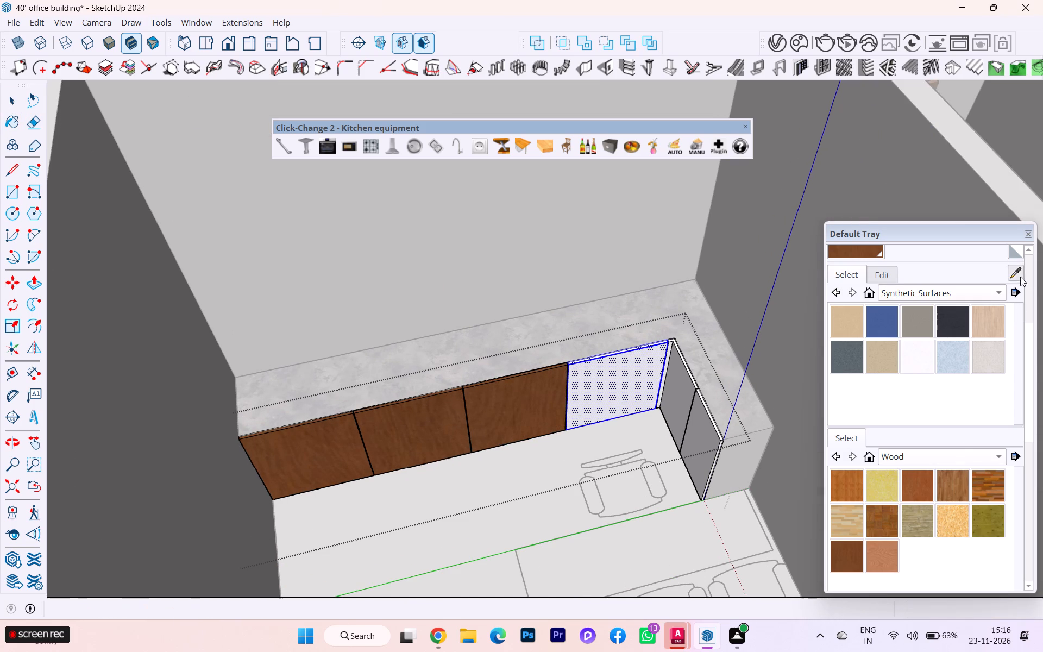
left_click(555, 402)
left_click(617, 369)
scroll(663, 371, "down", 3)
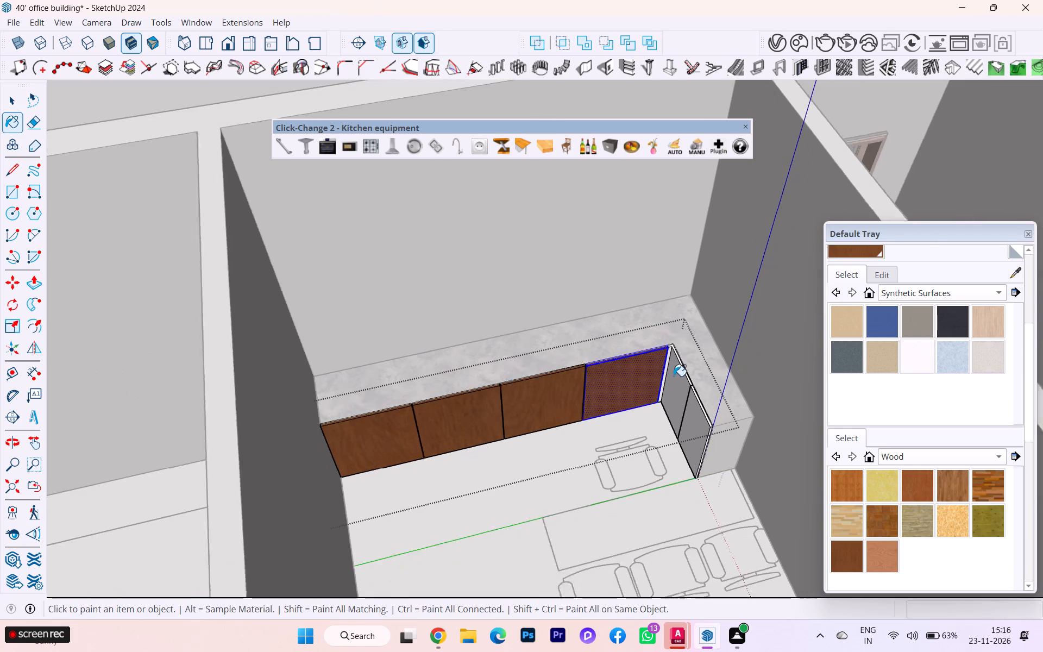
Paint the short side's shutter nearest the inner corner with the sampled dark brown wood.
middle_click_drag(675, 376, 745, 410)
left_click(14, 103)
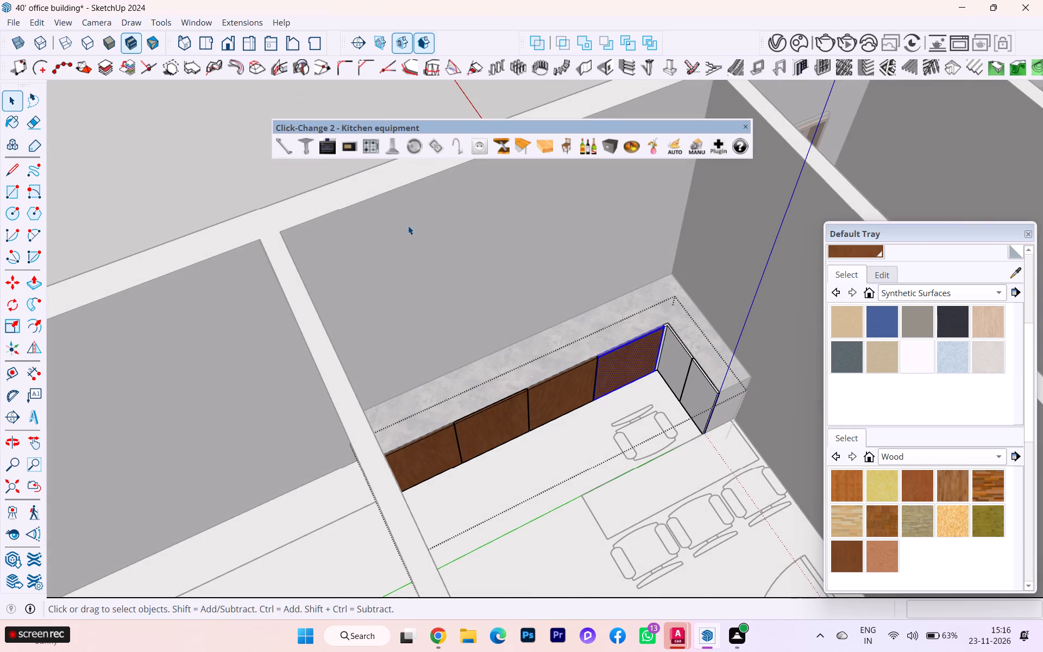
scroll(449, 298, "up", 4)
left_click(782, 360)
triple_click(749, 350)
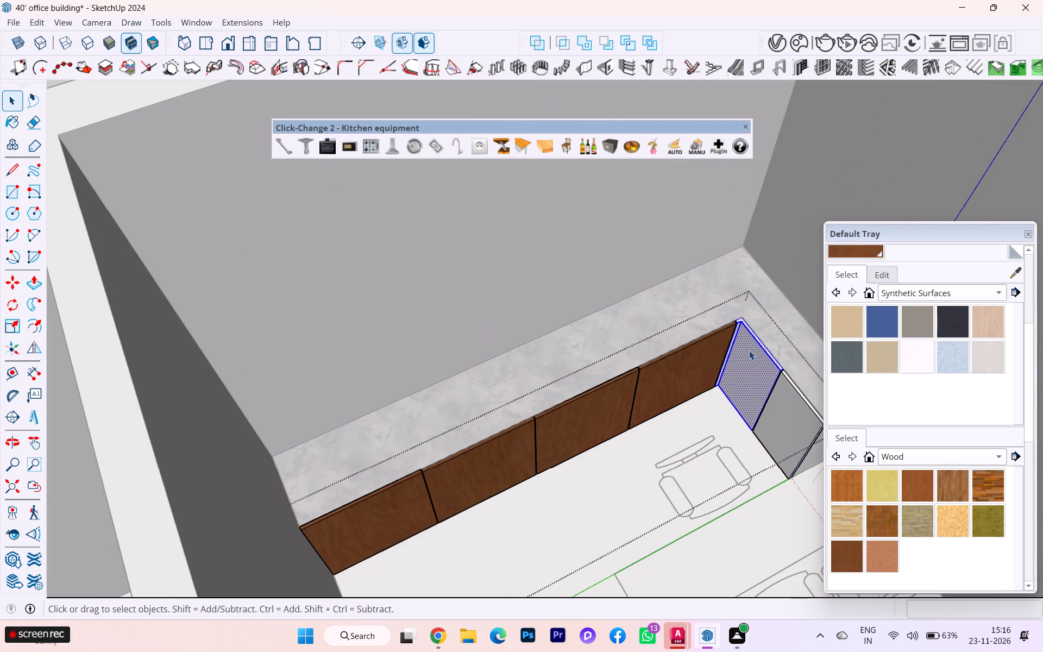
left_click(749, 350)
scroll(647, 318, "down", 2)
left_click(1014, 274)
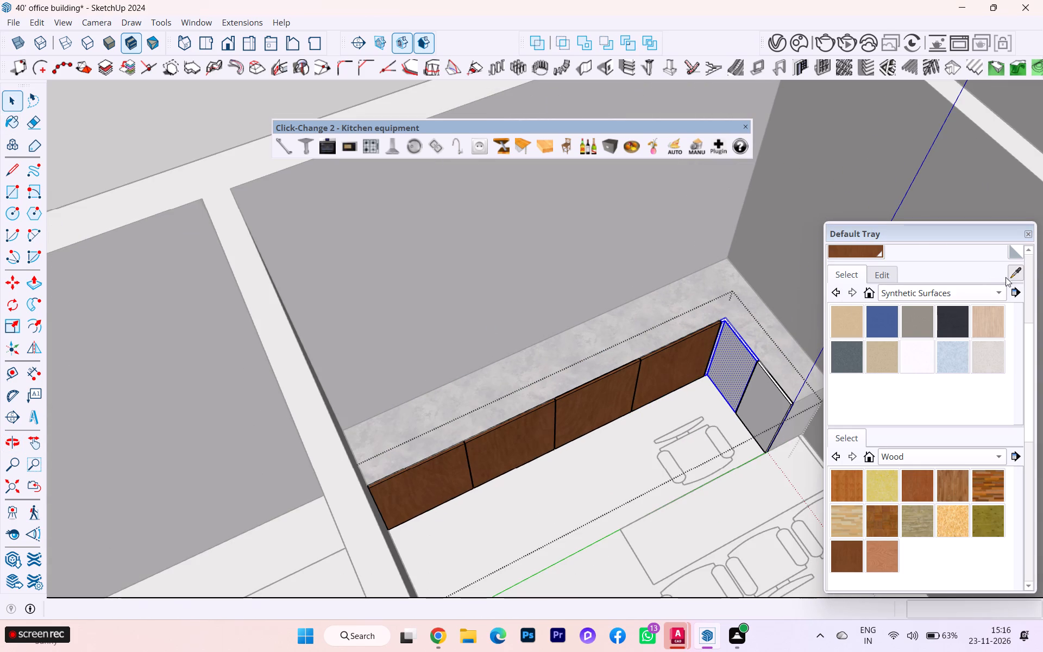
left_click(664, 360)
left_click(745, 349)
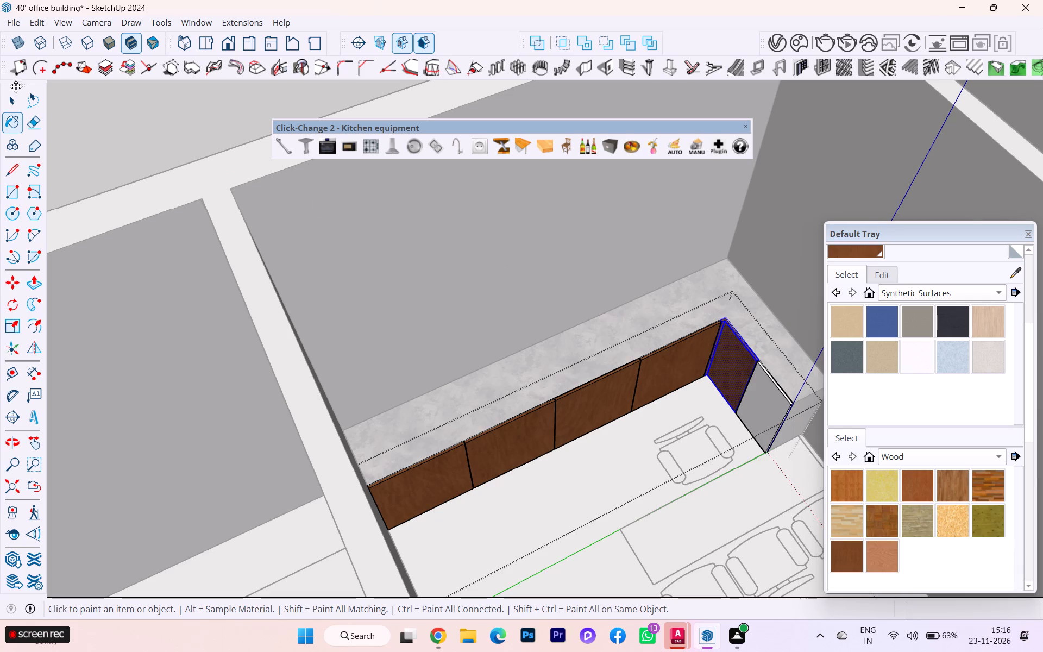
Paint the short side's outer shutter with the sampled dark brown wood and close the front panel group.
left_click(17, 96)
left_click(790, 419)
left_click(759, 398)
triple_click(764, 397)
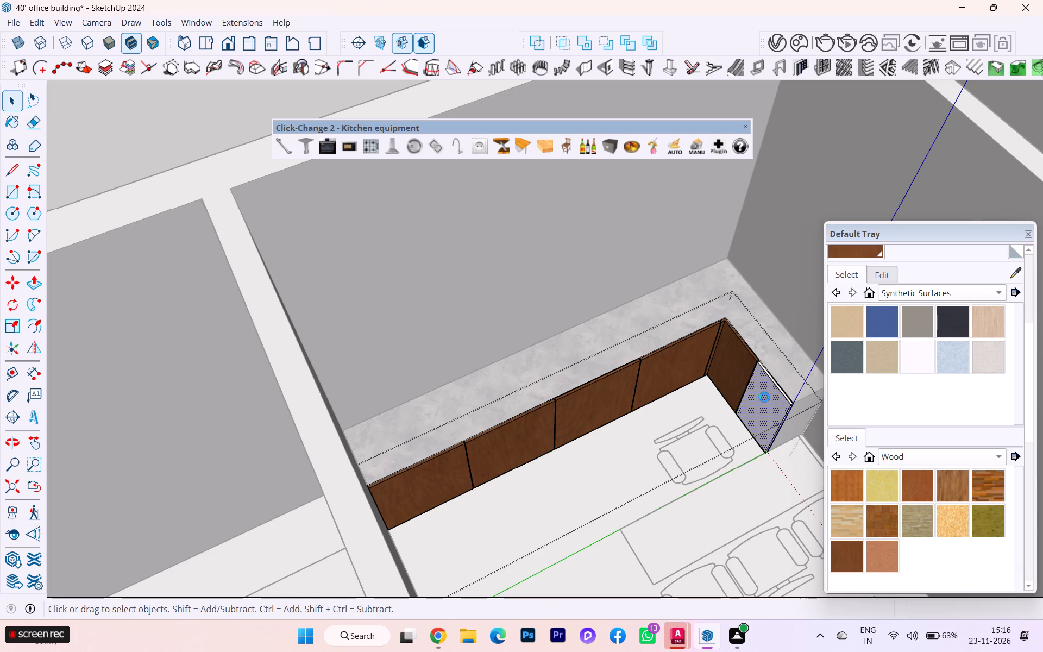
left_click(1011, 271)
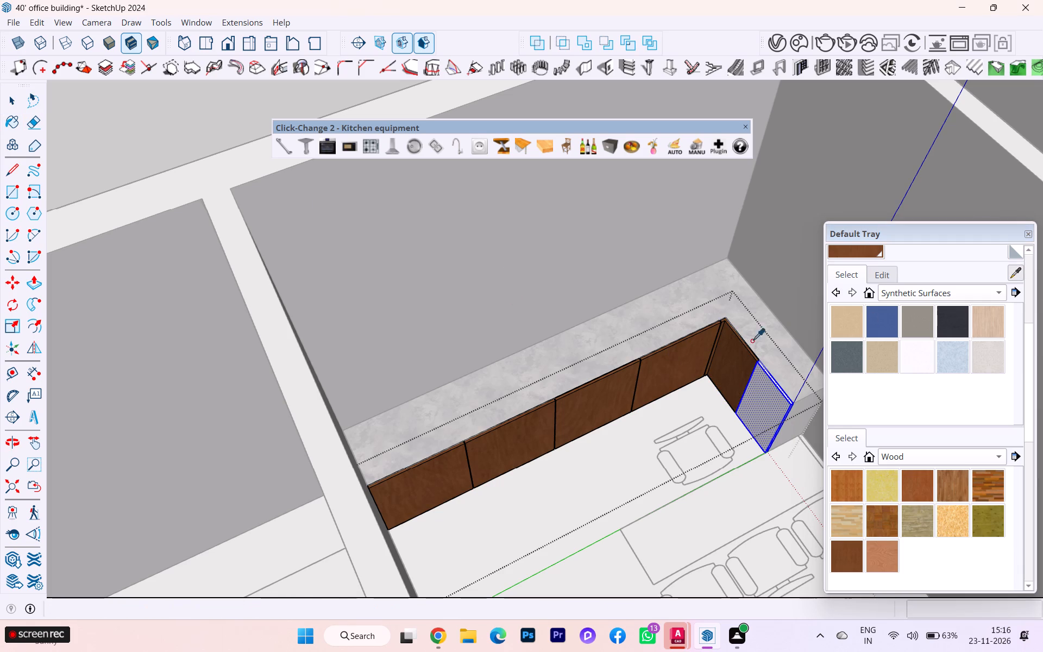
left_click(621, 375)
left_click(771, 382)
scroll(771, 398, "down", 2)
scroll(771, 401, "up", 2)
scroll(768, 405, "down", 1)
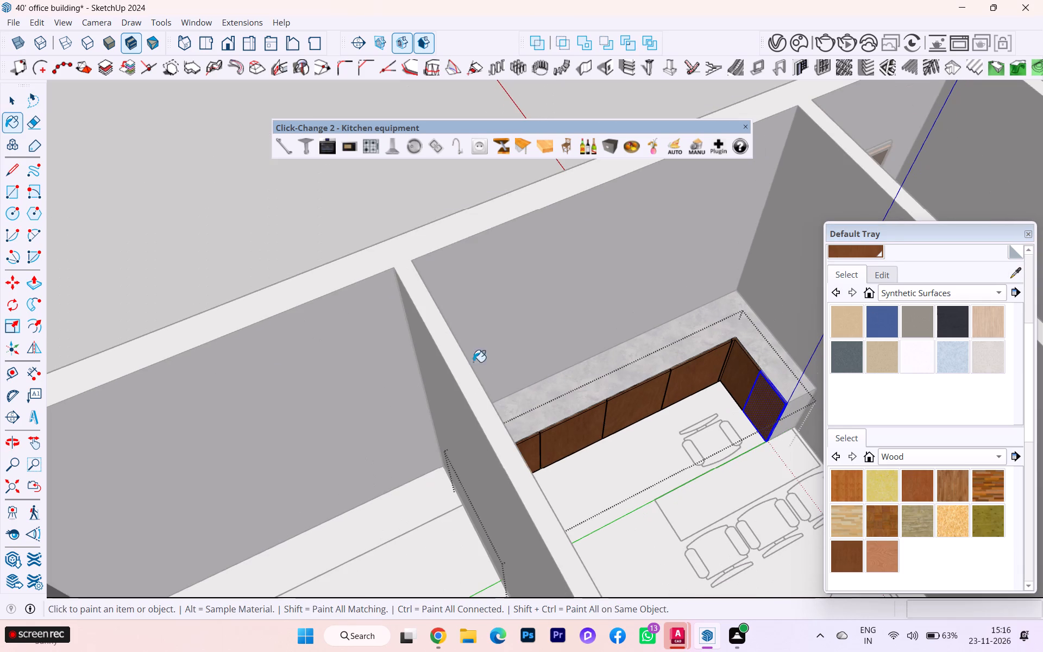
left_click(11, 104)
left_click(120, 136)
Paint the white end face of the counter's short leg with the mottled stone sampled from the counter top.
scroll(237, 235, "down", 3)
middle_click_drag(298, 258, 152, 248)
scroll(580, 365, "up", 3)
middle_click_drag(686, 424, 709, 393)
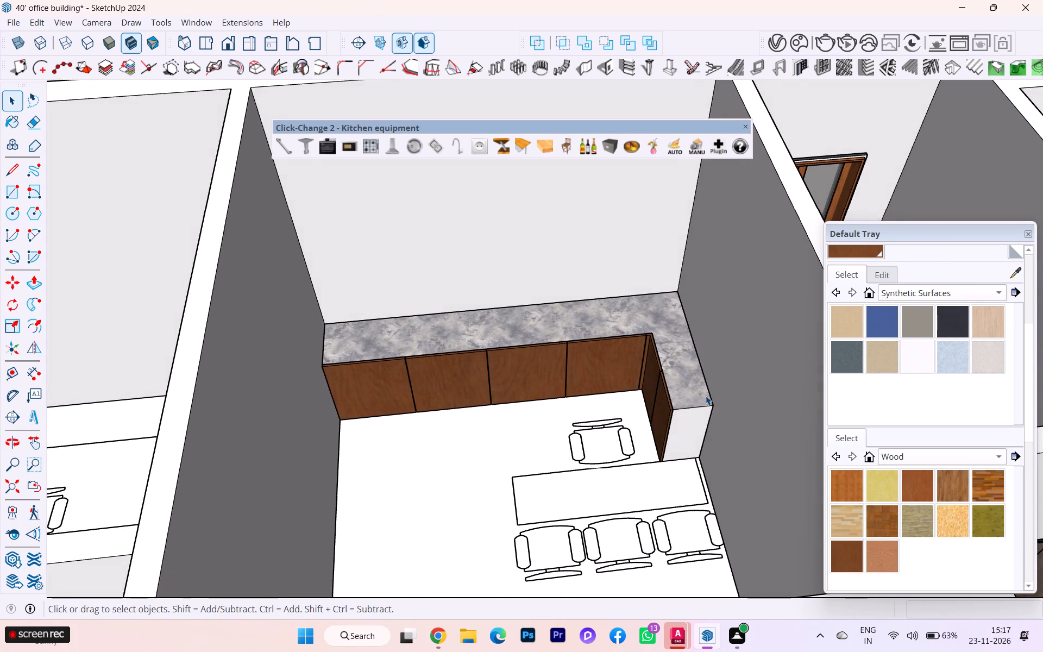
scroll(703, 430, "up", 1)
scroll(702, 431, "down", 1)
scroll(702, 431, "up", 1)
left_click(702, 430)
triple_click(692, 423)
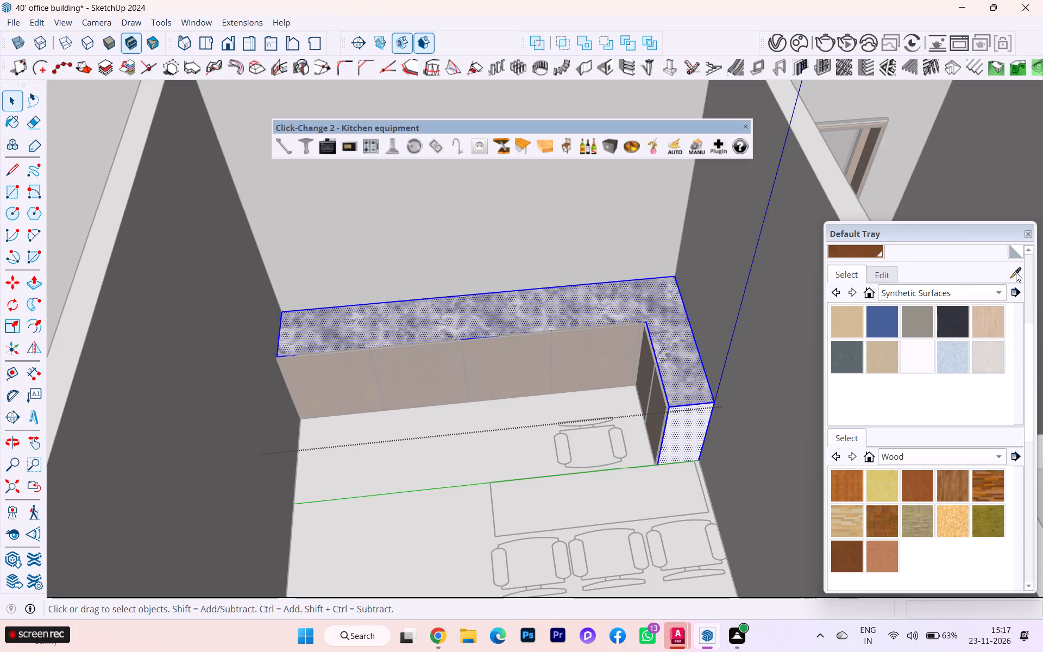
left_click(1016, 272)
left_click(616, 293)
left_click(690, 419)
scroll(709, 428, "down", 2)
scroll(712, 430, "up", 3)
scroll(713, 431, "down", 4)
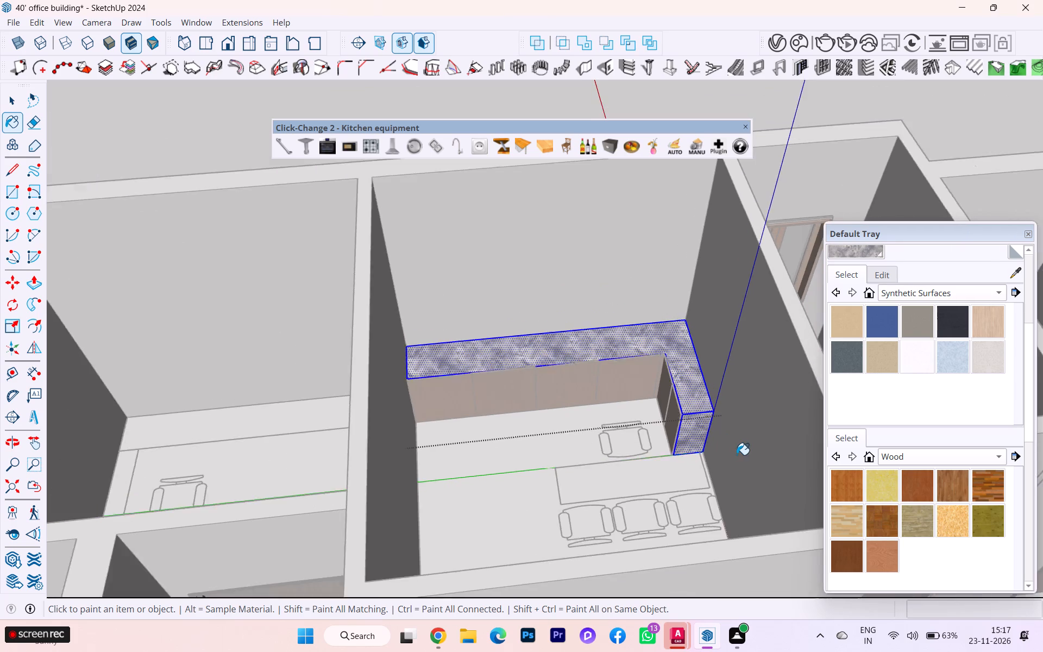
Close the L-shaped counter group and unhide the hidden desk and chairs in the room.
scroll(737, 455, "down", 3)
left_click(4, 100)
left_click(172, 186)
scroll(171, 188, "down", 2)
scroll(182, 202, "up", 1)
scroll(202, 213, "down", 1)
scroll(536, 378, "up", 5)
scroll(671, 364, "down", 1)
middle_click_drag(625, 357, 664, 378)
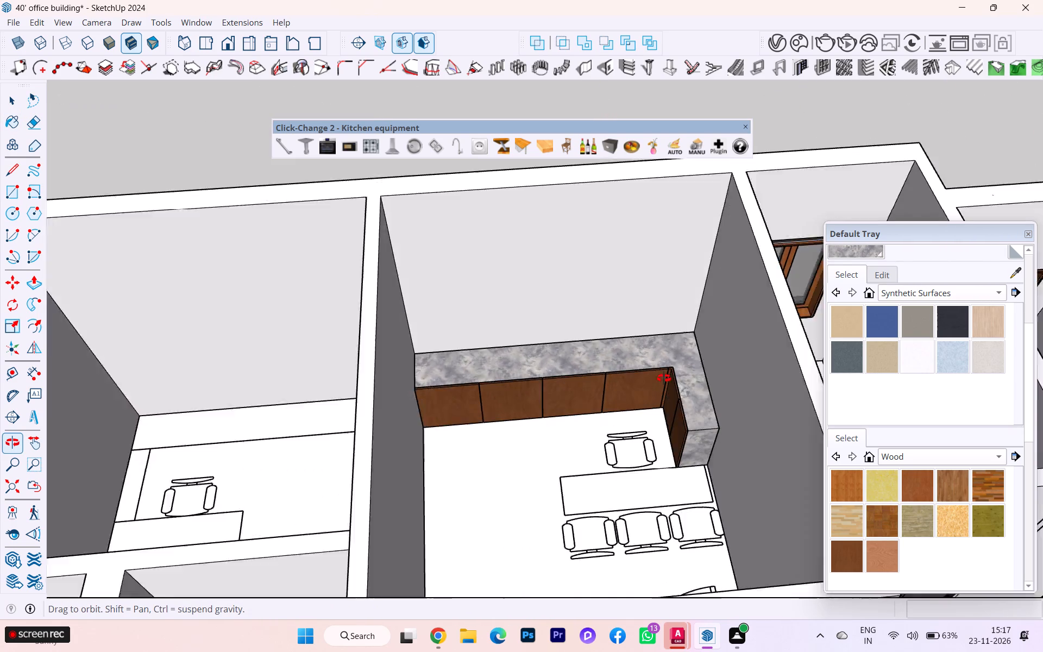
middle_click_drag(664, 378, 703, 373)
scroll(433, 309, "down", 2)
middle_click_drag(430, 312, 256, 309)
scroll(503, 354, "down", 2)
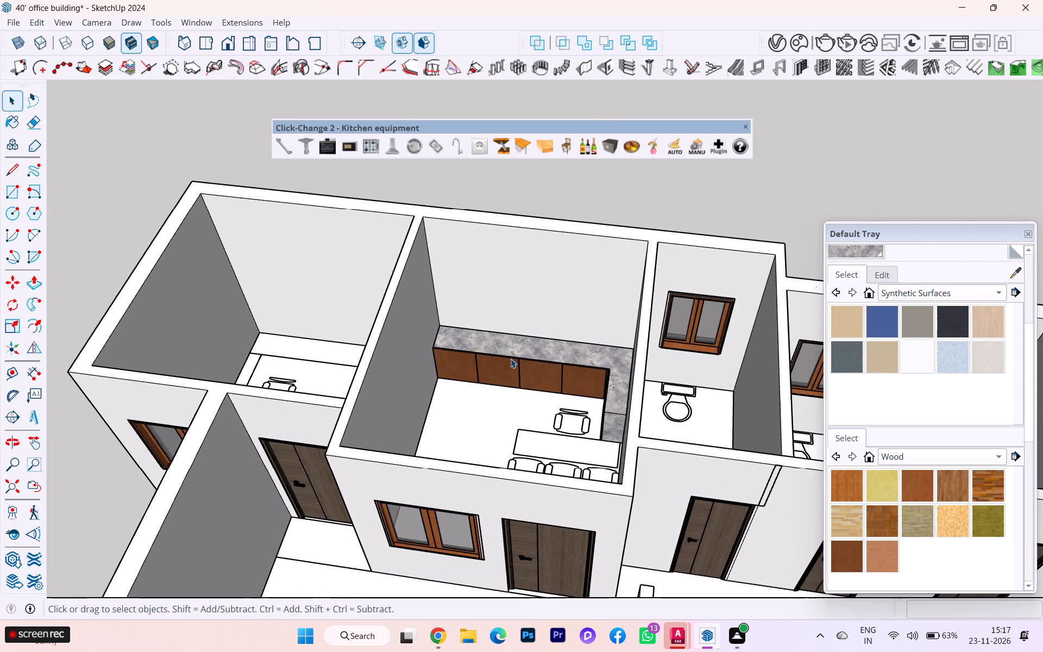
key("u")
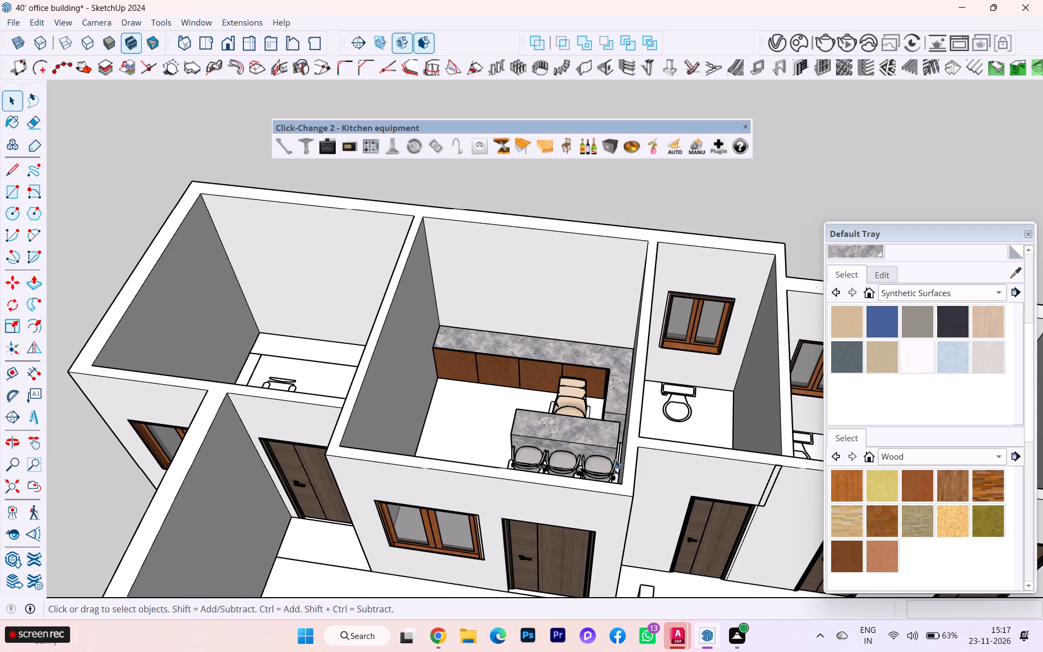
Repaint the L-shaped counter's stone top and end face with the dark brown swatch from the Wood collection and close the group.
scroll(618, 456, "down", 2)
middle_click_drag(600, 449, 754, 425)
scroll(564, 328, "down", 3)
scroll(563, 328, "up", 1)
scroll(562, 329, "down", 2)
middle_click_drag(544, 337, 626, 335)
scroll(638, 343, "up", 1)
scroll(638, 348, "down", 2)
scroll(638, 351, "up", 2)
middle_click_drag(593, 380, 633, 430)
scroll(630, 385, "down", 1)
scroll(627, 374, "up", 4)
scroll(624, 367, "down", 1)
scroll(624, 367, "up", 8)
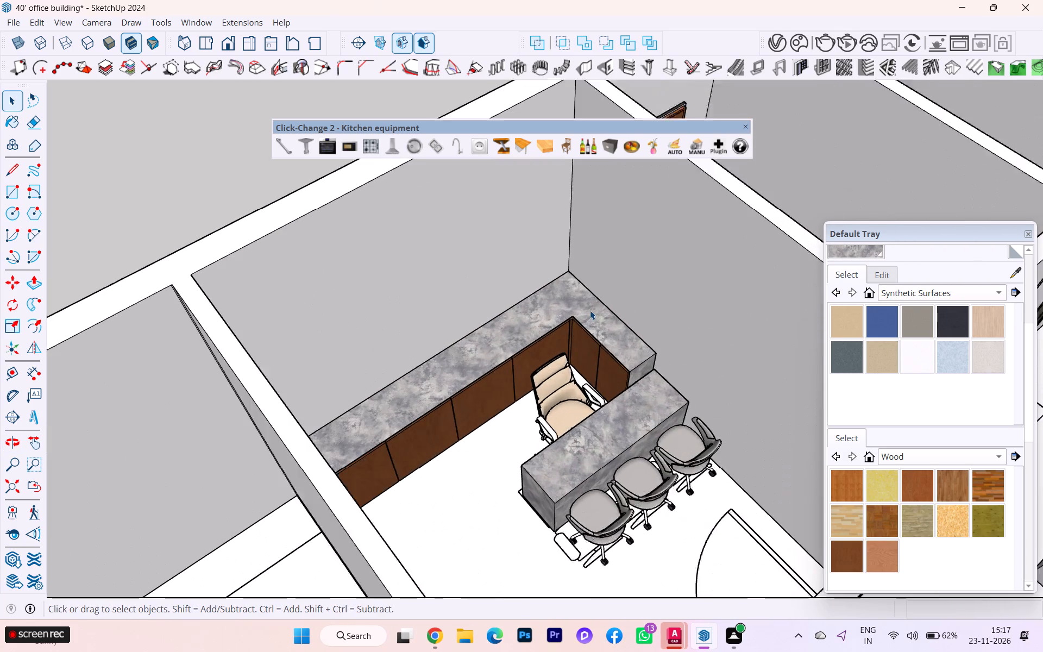
scroll(590, 310, "up", 1)
triple_click(590, 310)
left_click(590, 310)
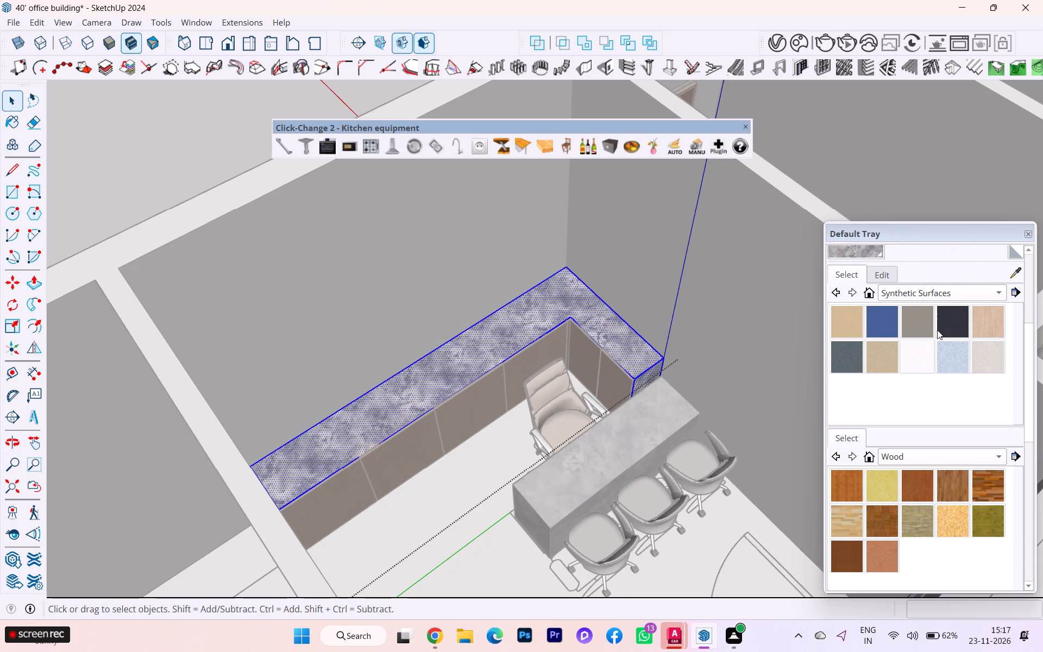
left_click(908, 452)
scroll(588, 353, "down", 5)
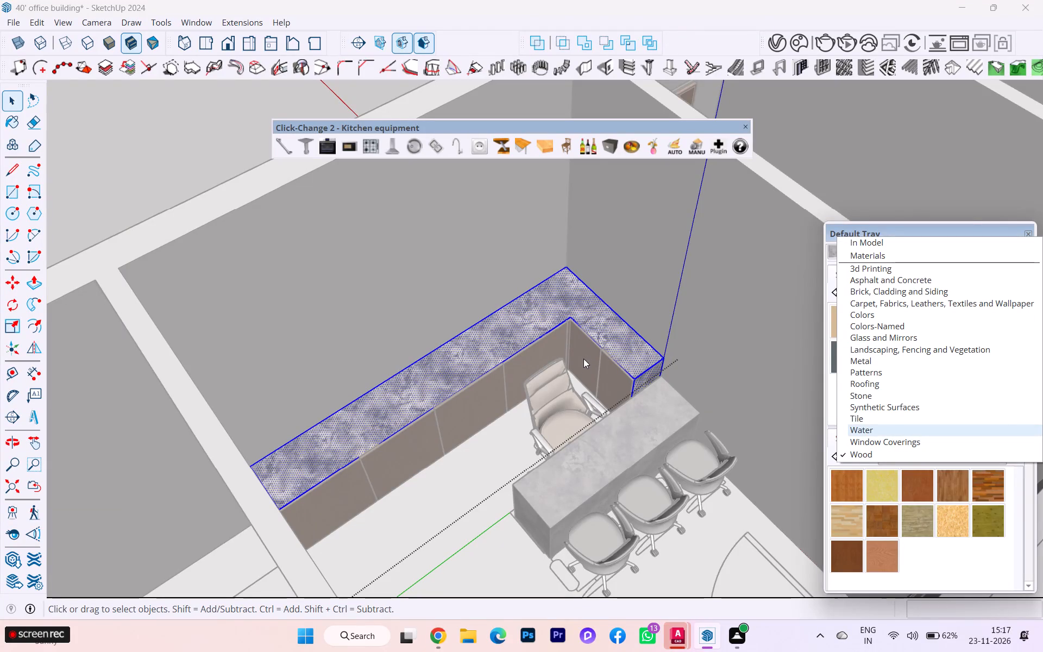
left_click(890, 452)
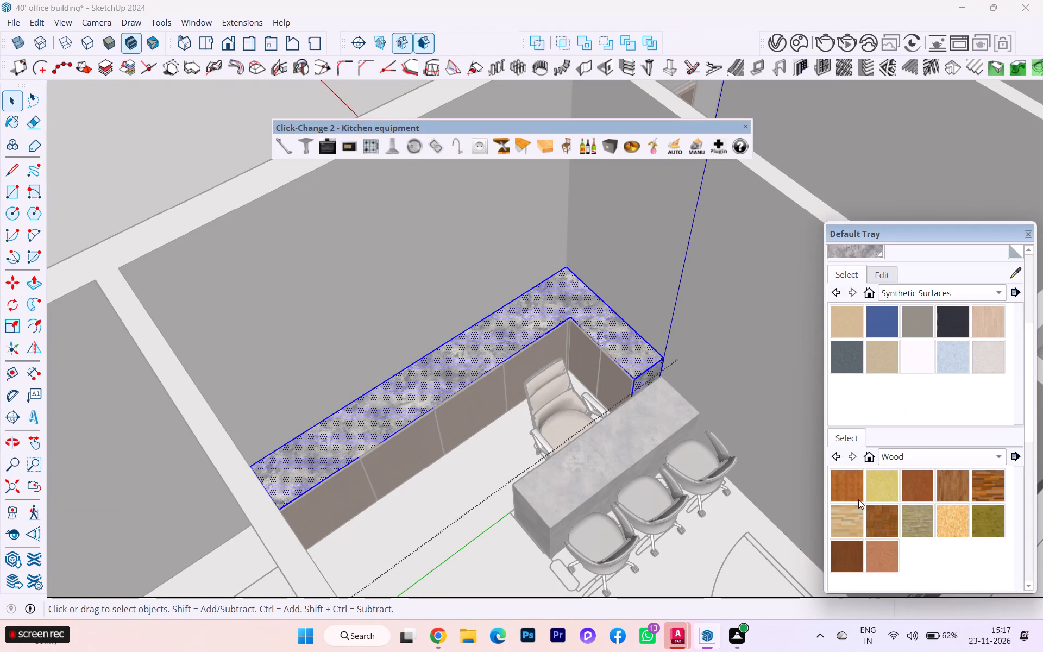
left_click(1015, 270)
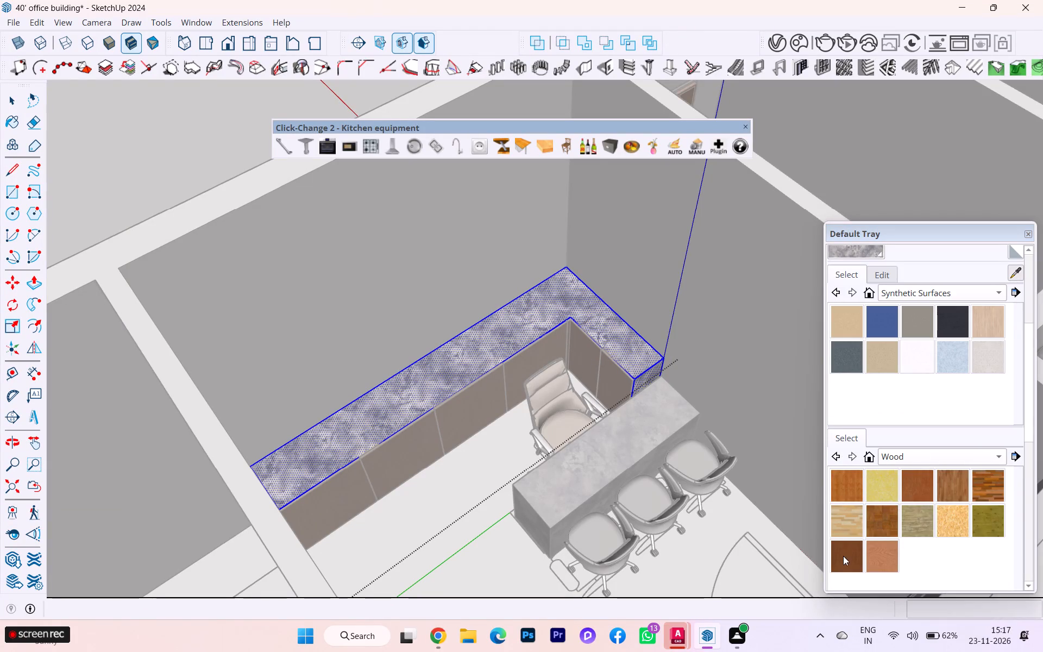
left_click(843, 556)
left_click(520, 323)
scroll(554, 344, "down", 3)
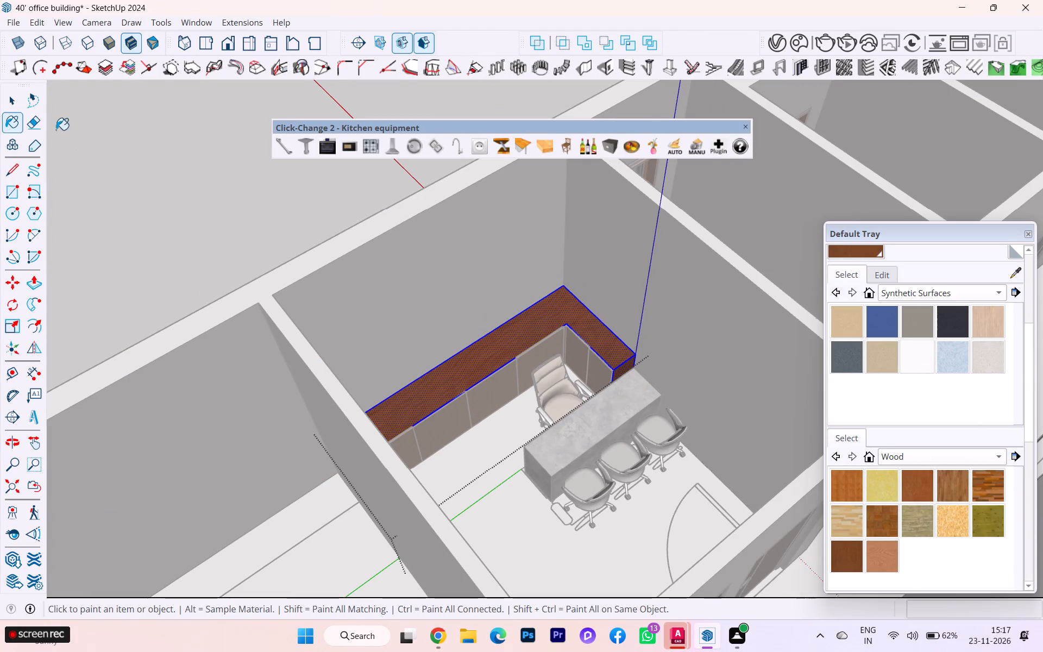
left_click(0, 106)
left_click(4, 103)
left_click(169, 176)
Examine the repainted counter and the building's rooms and furniture from several angles.
scroll(254, 229, "down", 1)
middle_click_drag(256, 229, 194, 231)
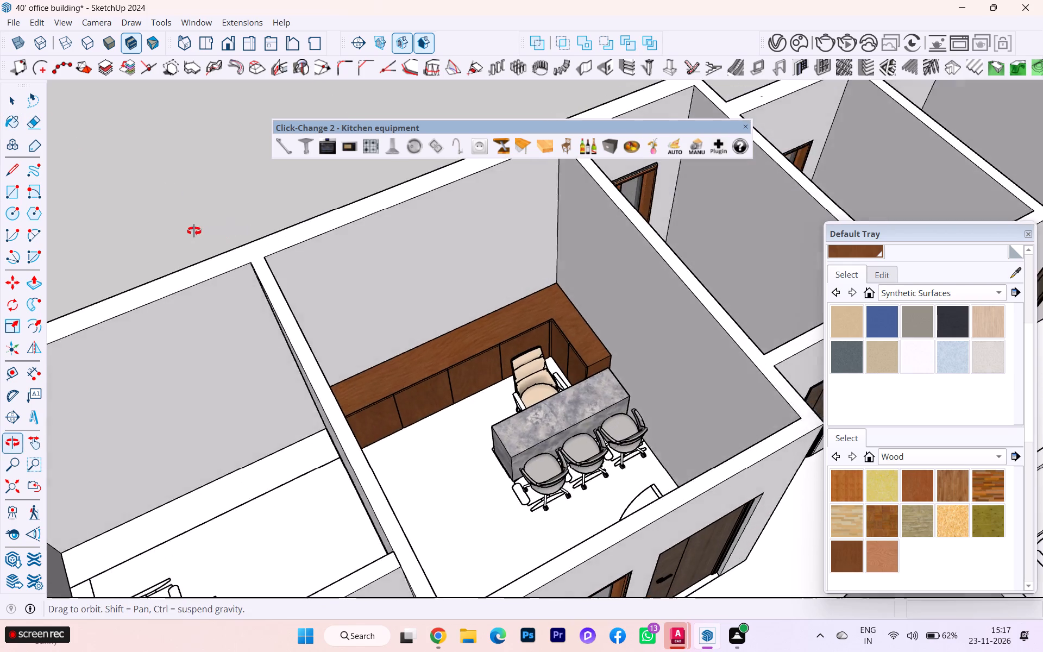
middle_click_drag(194, 231, 191, 231)
scroll(426, 385, "up", 3)
scroll(428, 384, "down", 2)
scroll(428, 383, "up", 2)
middle_click_drag(445, 371, 355, 371)
scroll(495, 305, "up", 3)
scroll(497, 305, "down", 1)
scroll(498, 305, "up", 1)
scroll(499, 305, "down", 2)
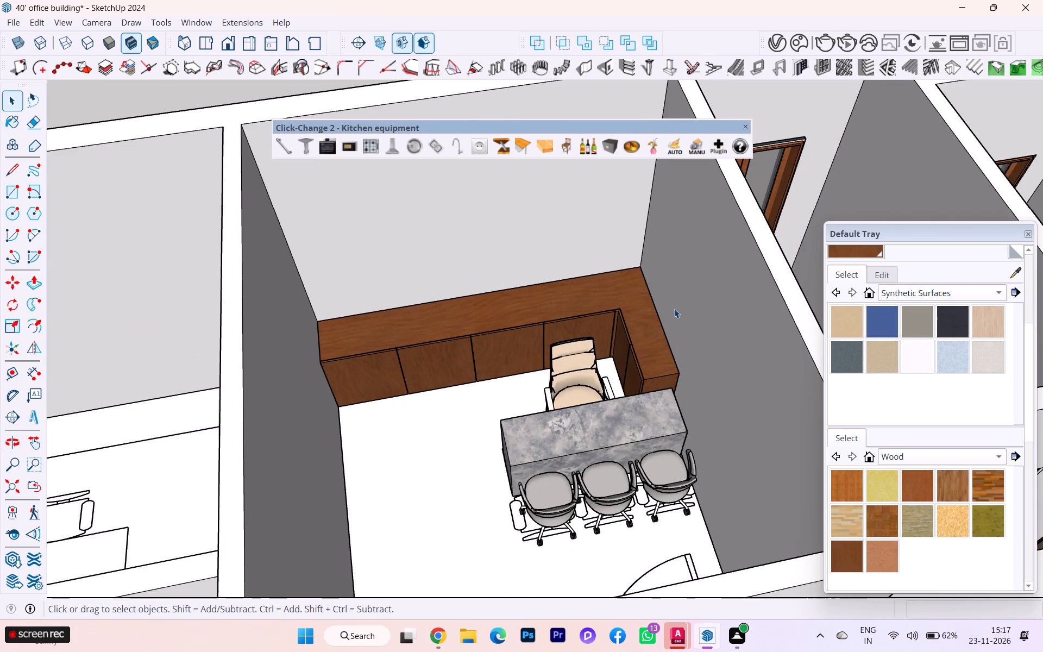
scroll(674, 309, "down", 2)
middle_click_drag(670, 299, 573, 239)
scroll(493, 253, "down", 5)
scroll(498, 259, "up", 1)
scroll(582, 243, "down", 4)
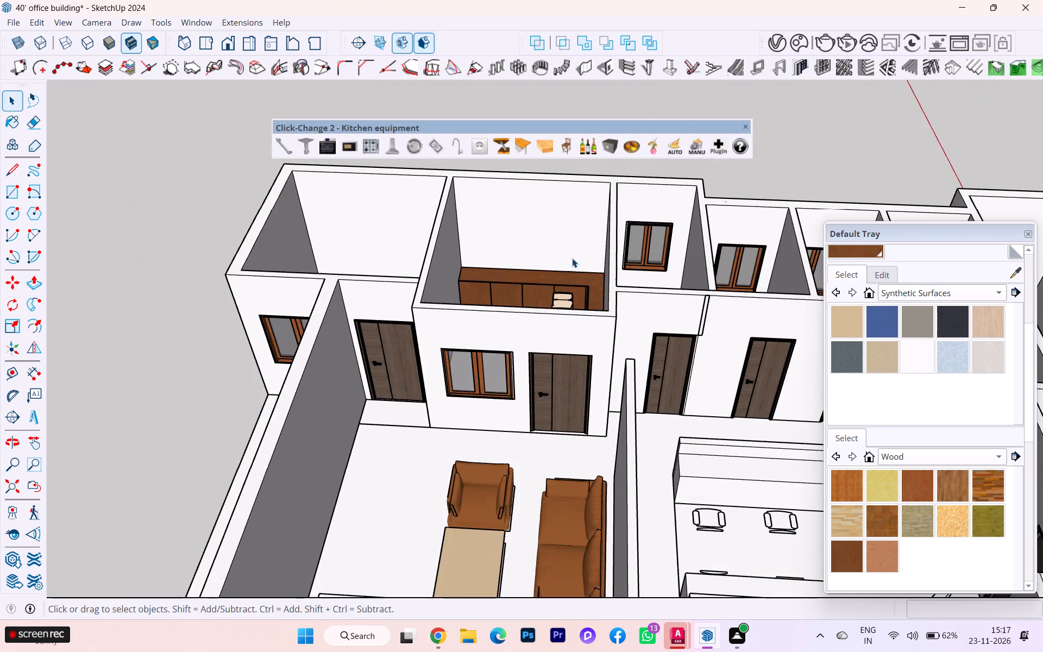
scroll(503, 262, "down", 2)
middle_click_drag(381, 284, 406, 361)
scroll(430, 342, "down", 3)
scroll(430, 342, "up", 1)
scroll(436, 339, "down", 2)
scroll(436, 339, "up", 1)
scroll(436, 339, "down", 1)
middle_click_drag(437, 338, 438, 402)
scroll(526, 298, "up", 5)
scroll(476, 266, "down", 1)
scroll(476, 266, "up", 2)
scroll(463, 267, "down", 1)
middle_click_drag(460, 270, 453, 308)
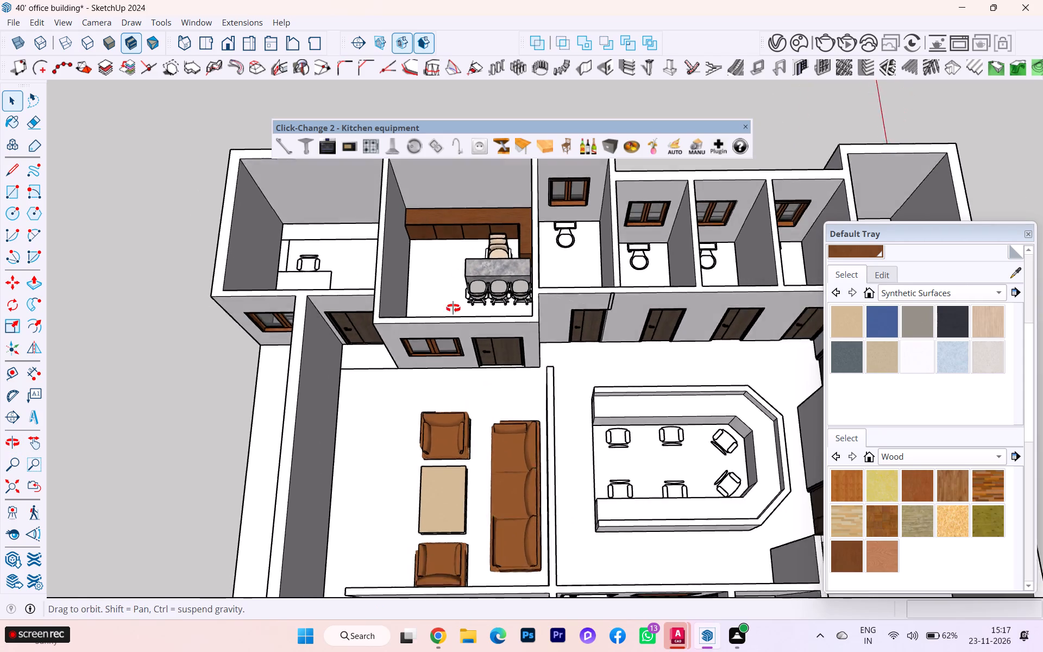
middle_click_drag(453, 308, 455, 397)
scroll(384, 289, "down", 2)
middle_click_drag(384, 289, 461, 101)
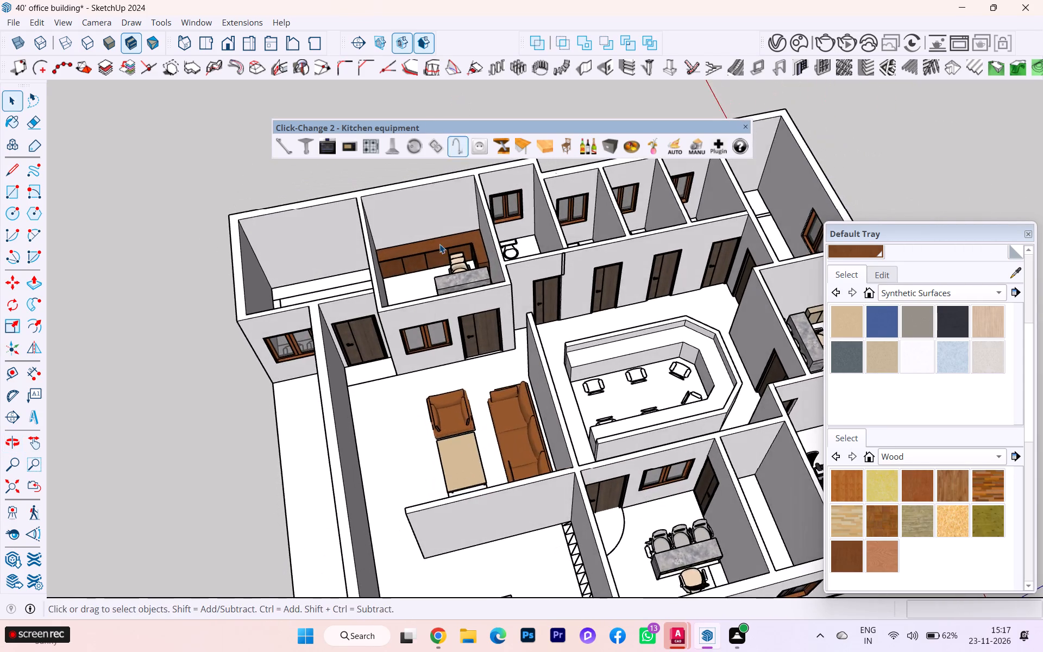
scroll(412, 290, "down", 1)
middle_click_drag(412, 291, 468, 209)
scroll(493, 305, "up", 6)
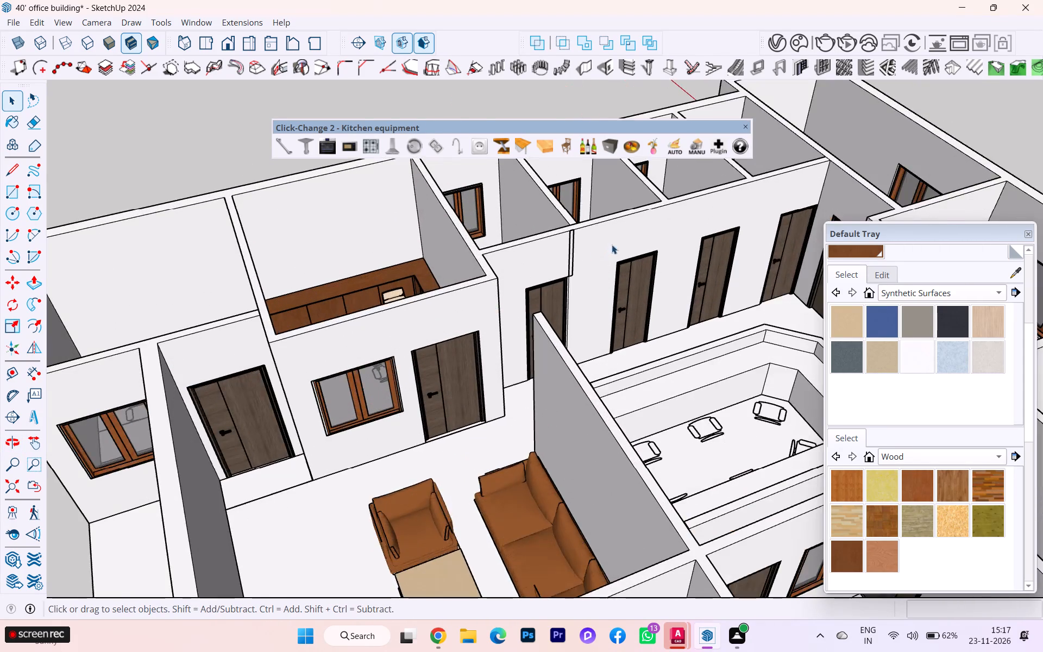
scroll(610, 246, "up", 4)
scroll(615, 243, "down", 1)
scroll(615, 243, "up", 1)
scroll(518, 250, "up", 1)
scroll(517, 250, "down", 2)
scroll(473, 269, "down", 1)
scroll(384, 292, "down", 2)
scroll(384, 292, "up", 1)
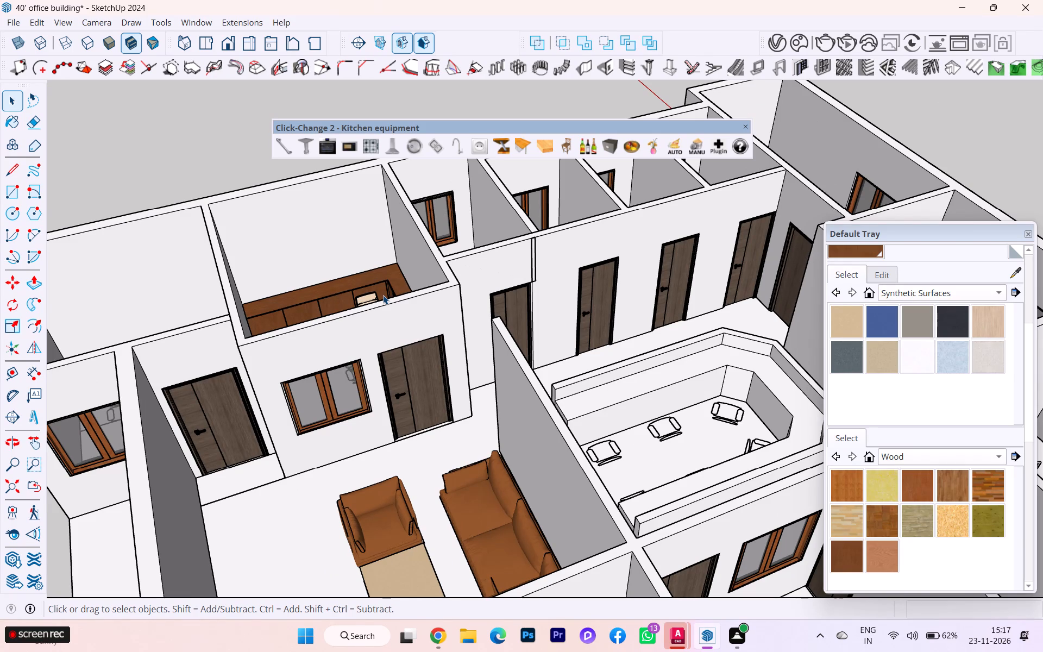
scroll(387, 294, "down", 2)
scroll(390, 296, "up", 1)
scroll(390, 297, "down", 3)
scroll(592, 341, "down", 2)
scroll(592, 341, "up", 1)
scroll(593, 341, "down", 1)
scroll(458, 339, "down", 1)
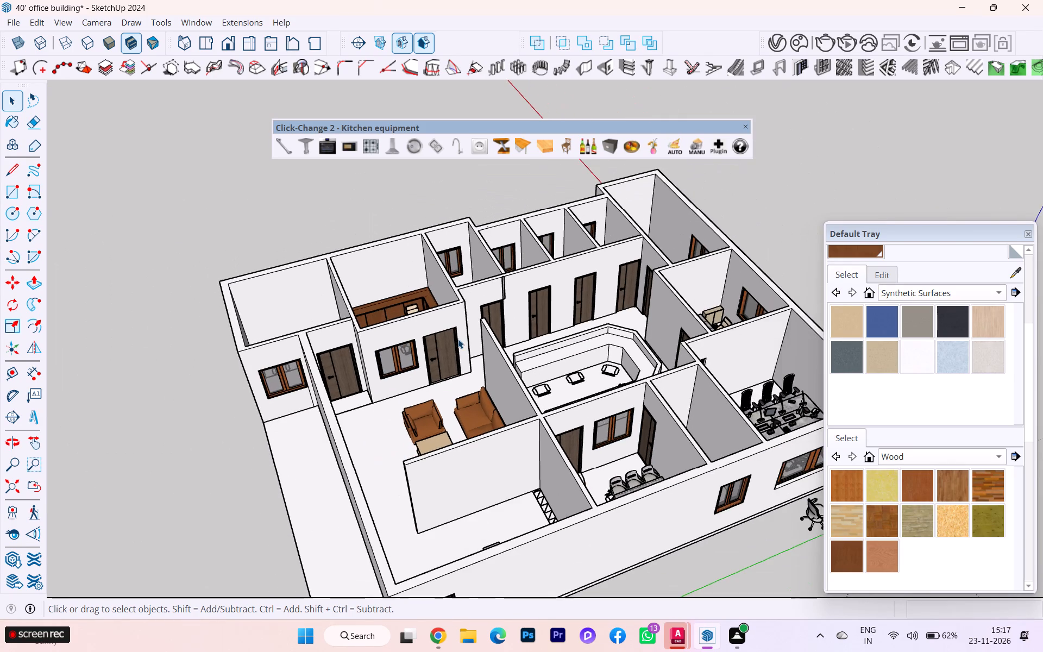
middle_click_drag(458, 339, 585, 337)
scroll(448, 258, "up", 6)
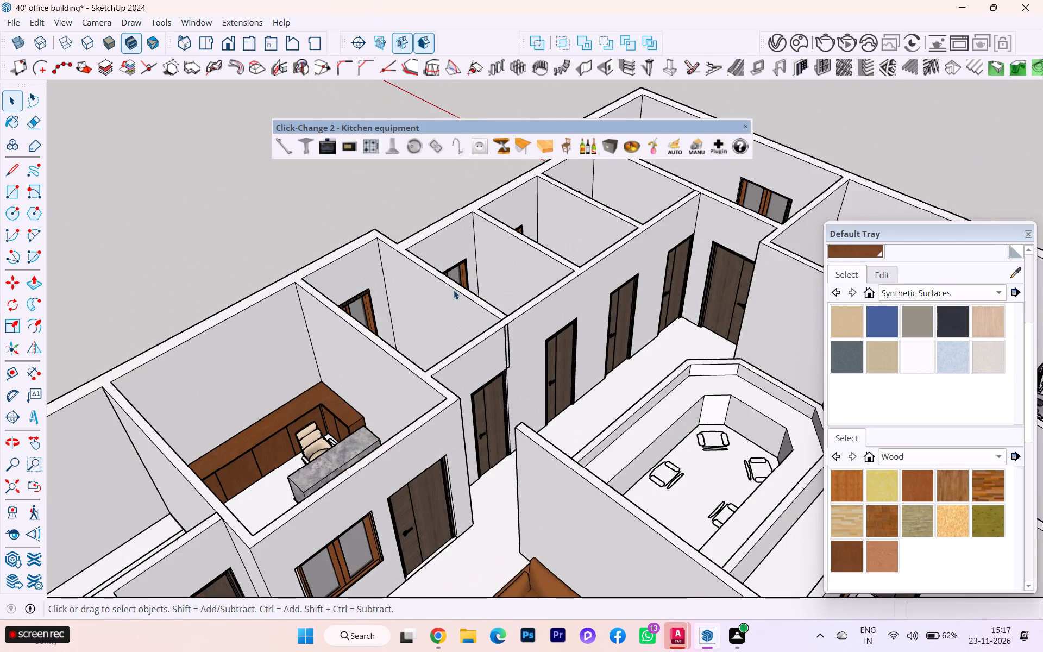
scroll(454, 290, "up", 1)
middle_click_drag(498, 350, 344, 430)
scroll(287, 389, "up", 2)
scroll(424, 317, "down", 3)
scroll(462, 321, "up", 1)
scroll(465, 321, "down", 2)
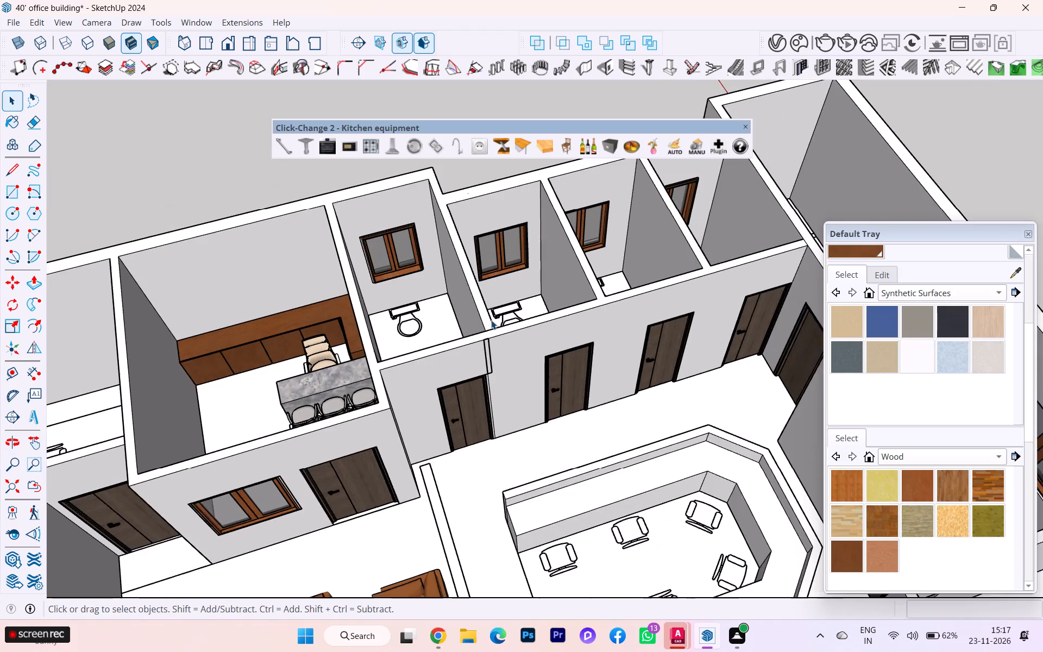
middle_click_drag(492, 320, 506, 235)
scroll(567, 277, "down", 3)
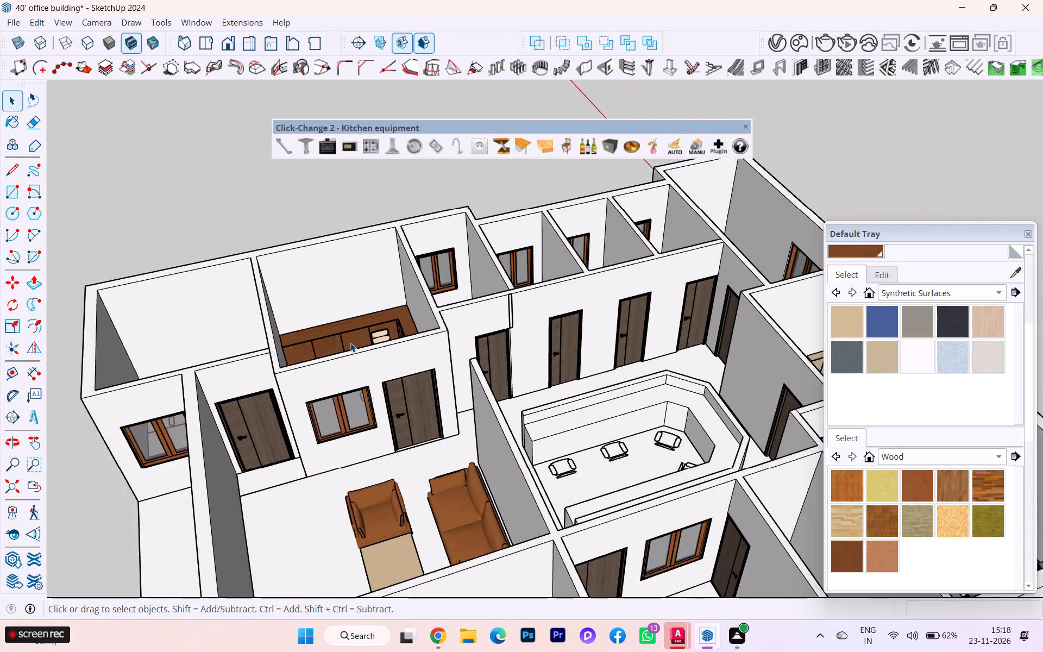
Check the counter body and its front shutter panel by selecting each group in turn.
middle_click_drag(349, 343, 557, 358)
scroll(371, 396, "up", 2)
left_click(345, 413)
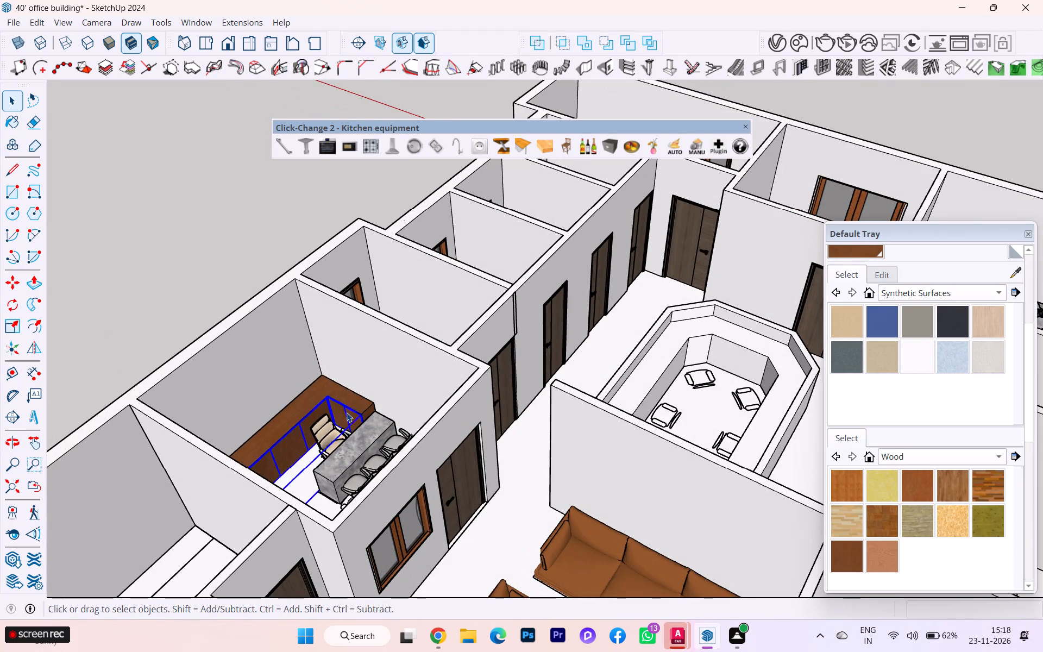
middle_click_drag(361, 402, 286, 429)
left_click(255, 392)
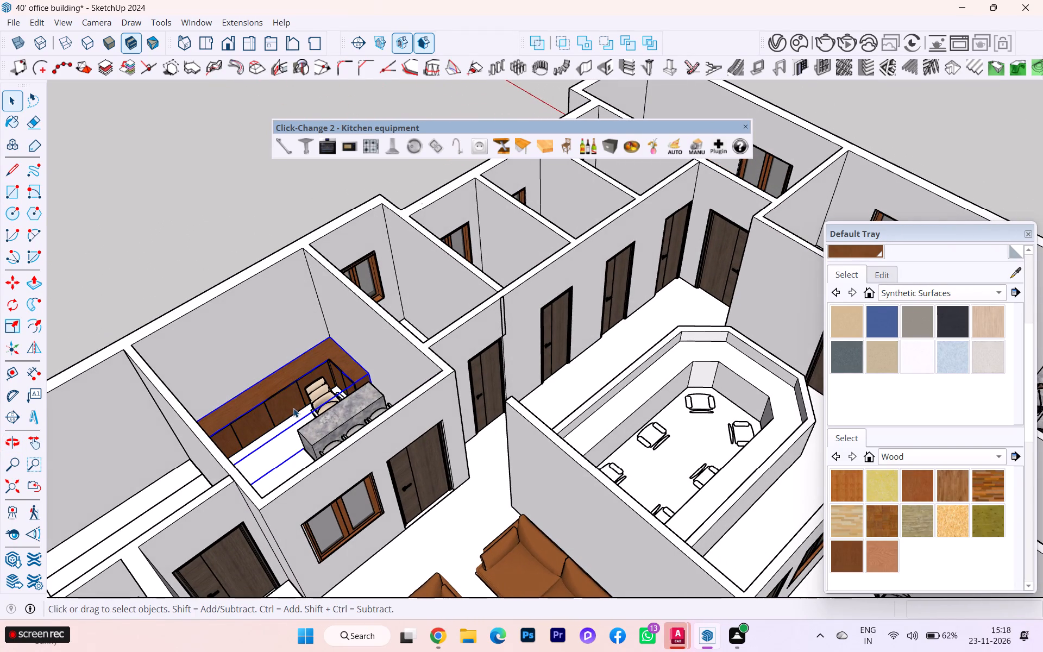
left_click(279, 413)
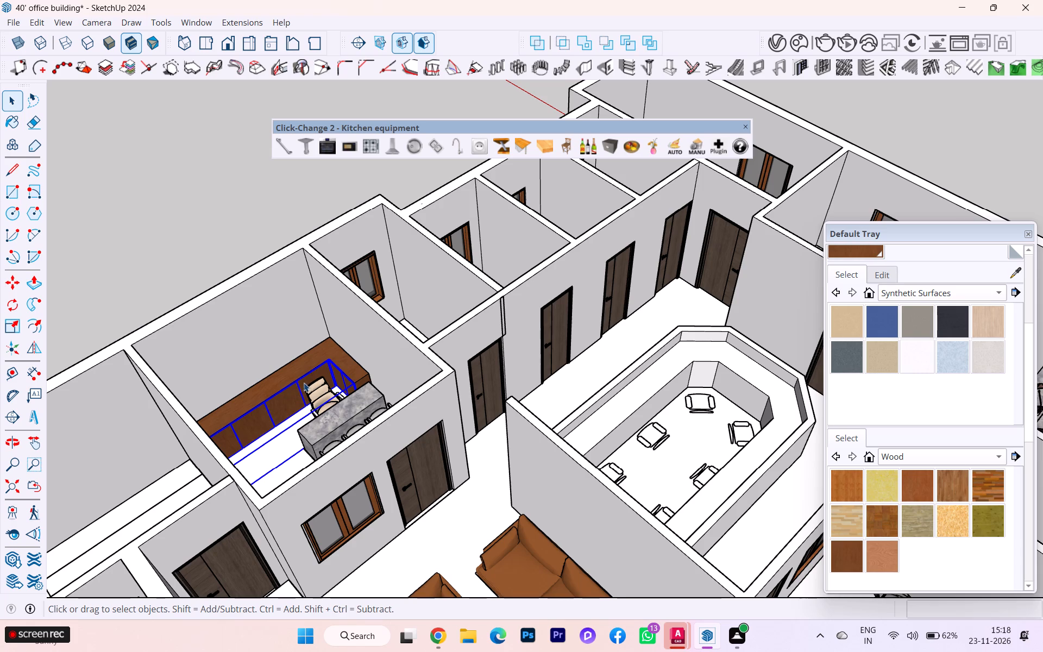
scroll(376, 359, "down", 6)
scroll(381, 361, "up", 1)
scroll(382, 362, "down", 6)
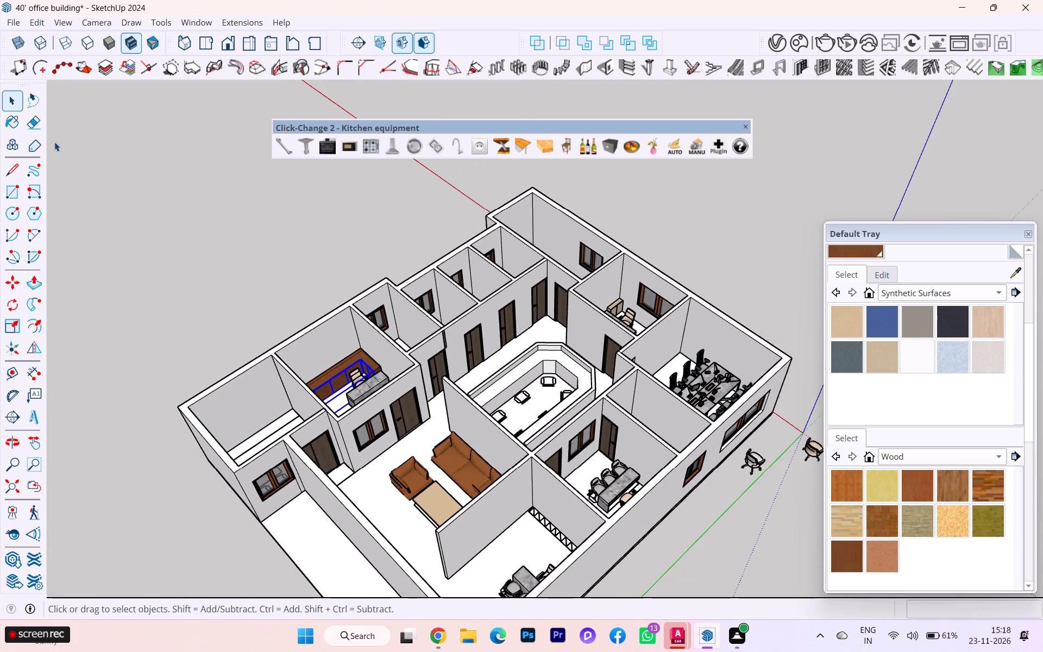
left_click(344, 364)
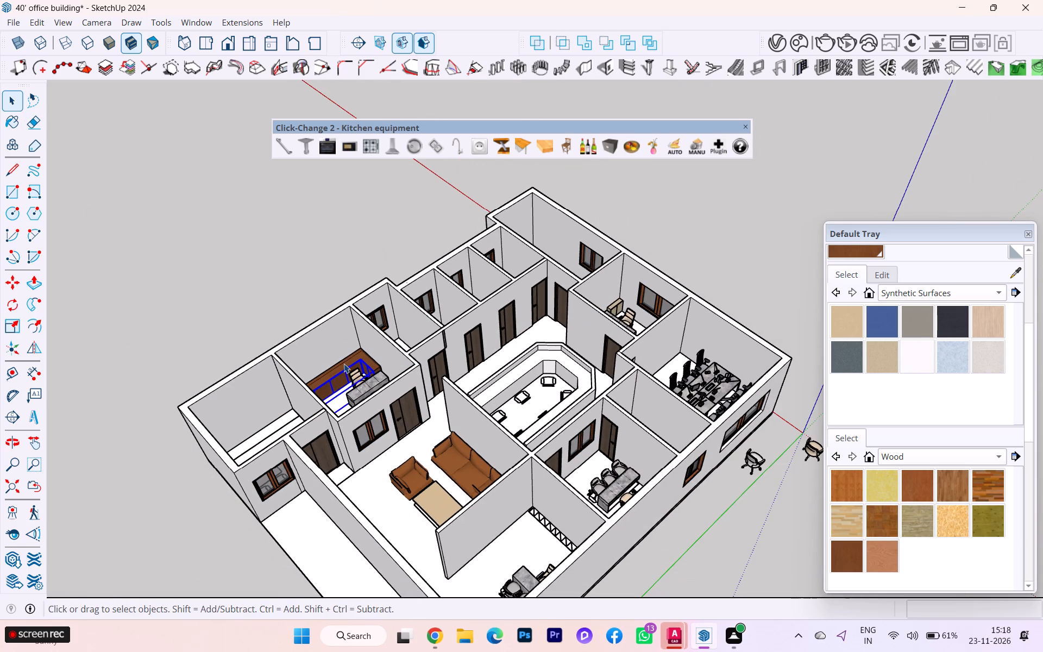
scroll(347, 371, "up", 6)
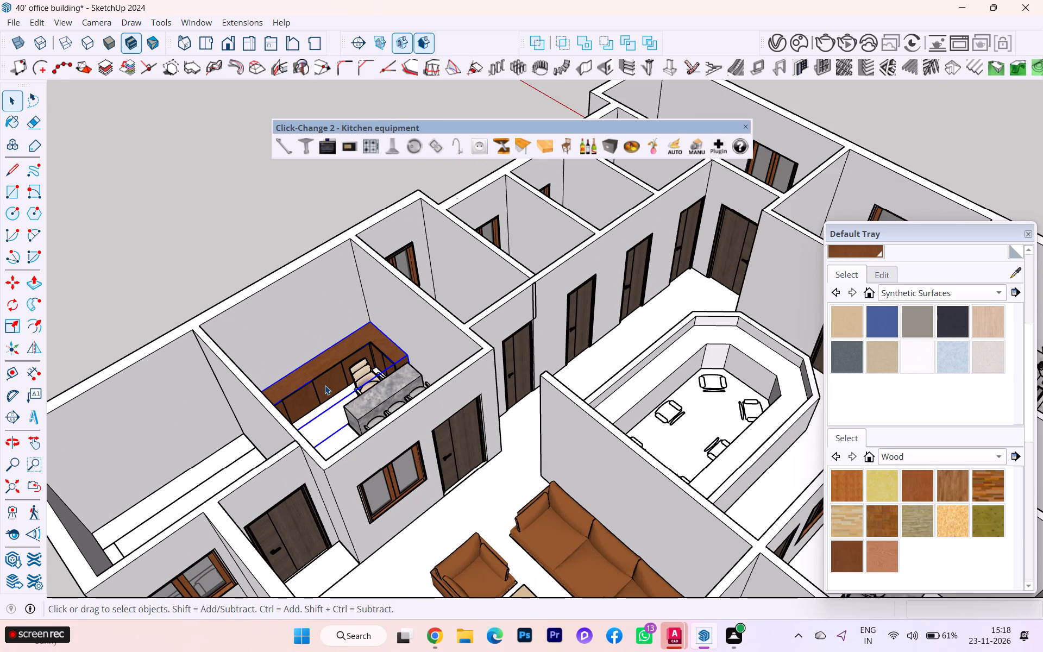
left_click(338, 374)
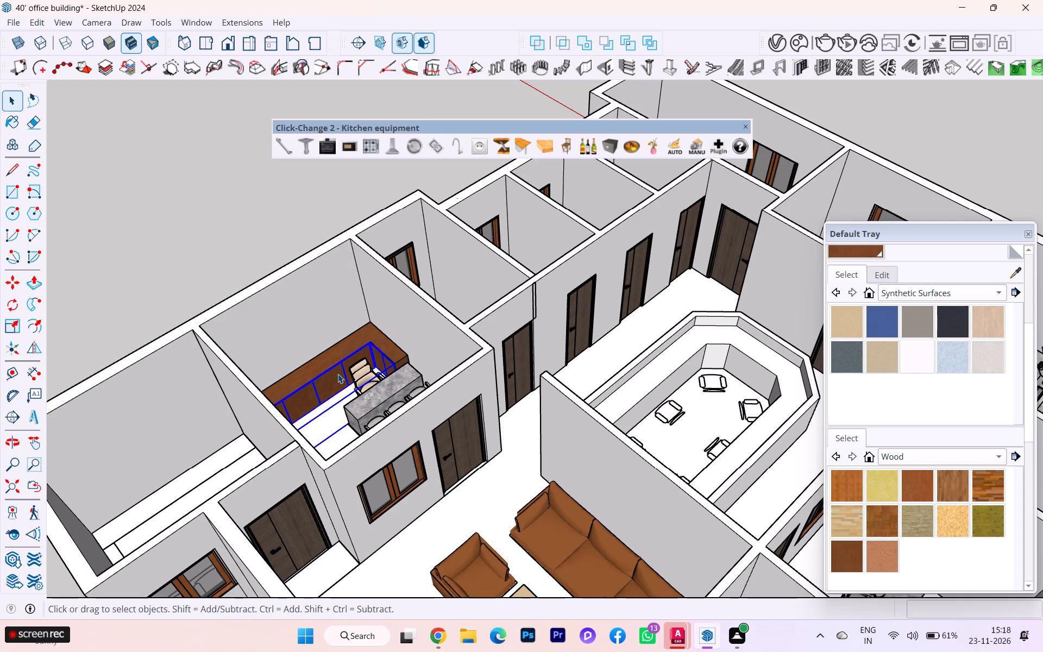
left_click(321, 368)
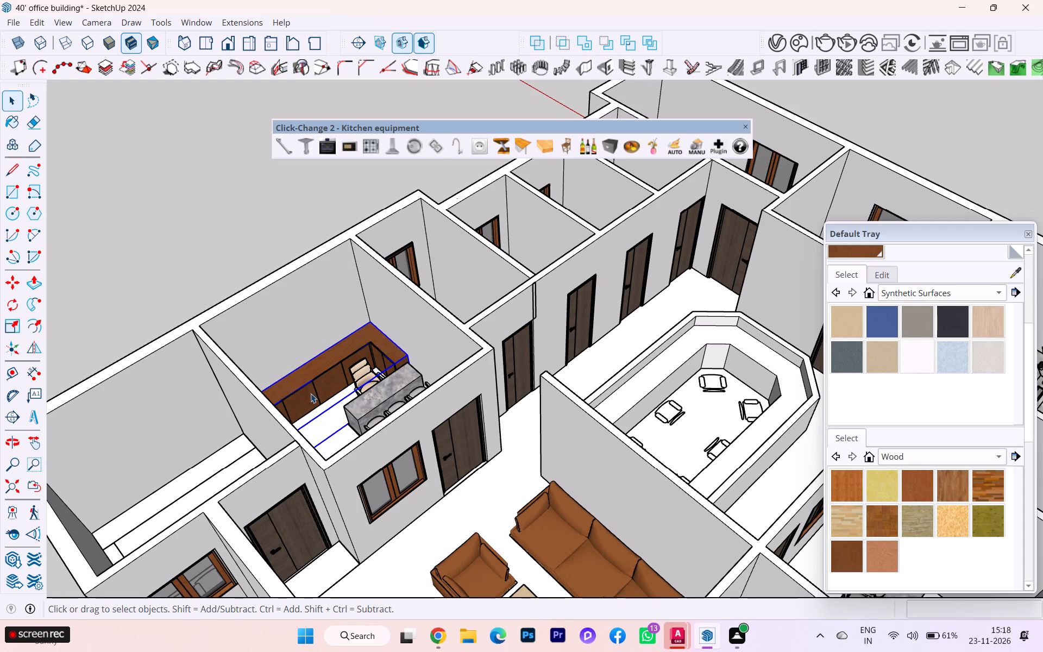
left_click(324, 384)
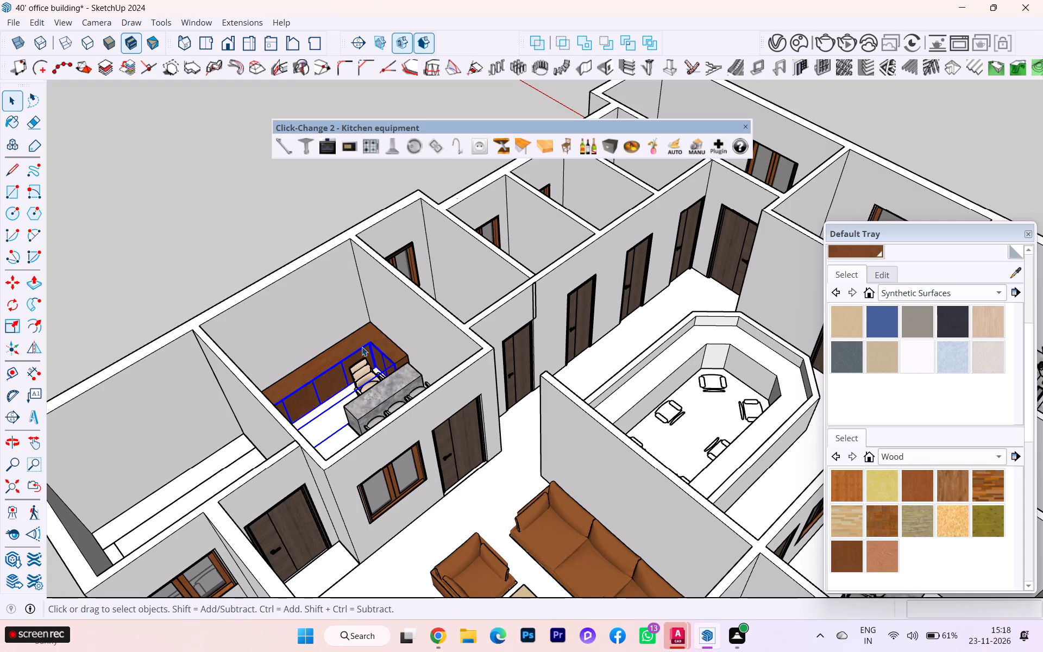
left_click(362, 347)
scroll(365, 344, "up", 4)
scroll(398, 318, "down", 1)
scroll(398, 318, "up", 2)
left_click(378, 346)
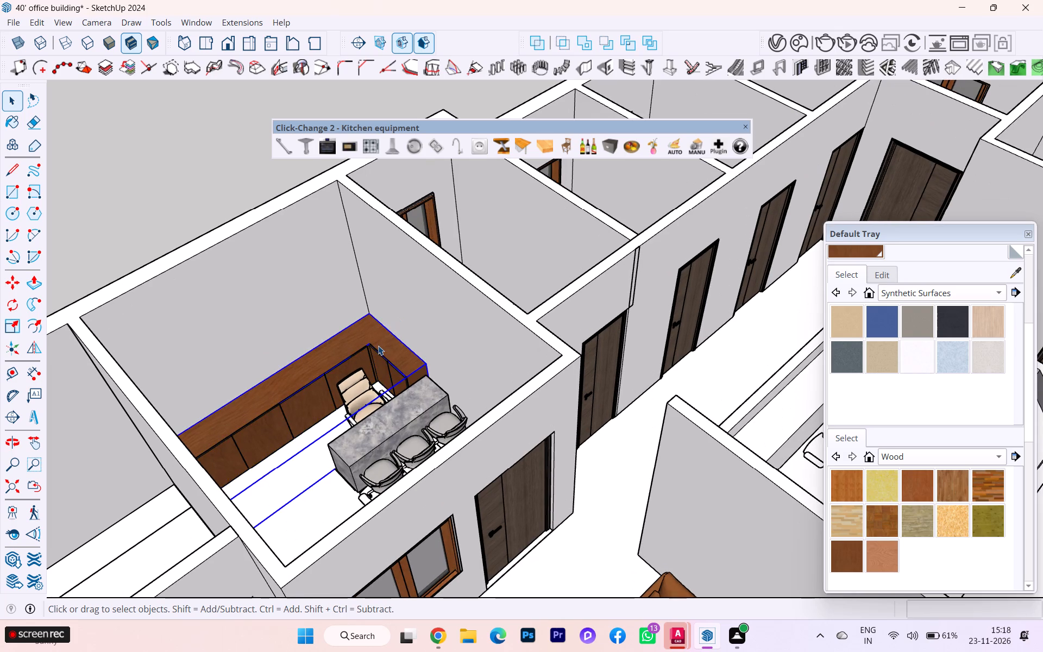
Examine the counter's wood top, shutters and grooves up close alongside the stone desk.
scroll(378, 346, "down", 1)
middle_click_drag(378, 346, 237, 352)
scroll(311, 333, "down", 5)
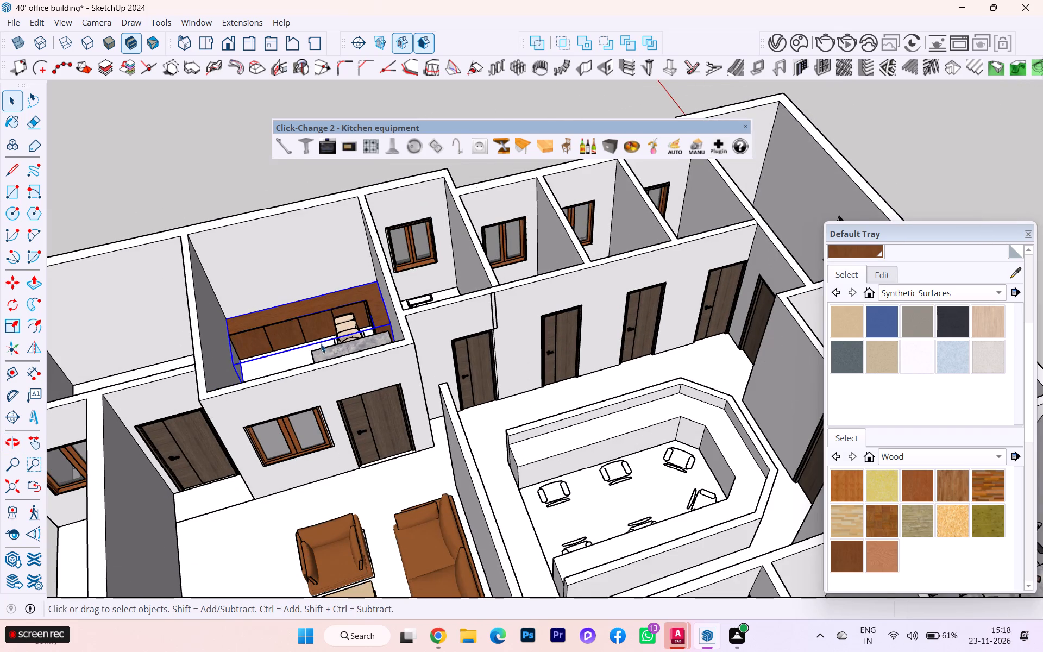
scroll(284, 311, "up", 9)
middle_click_drag(410, 302, 382, 257)
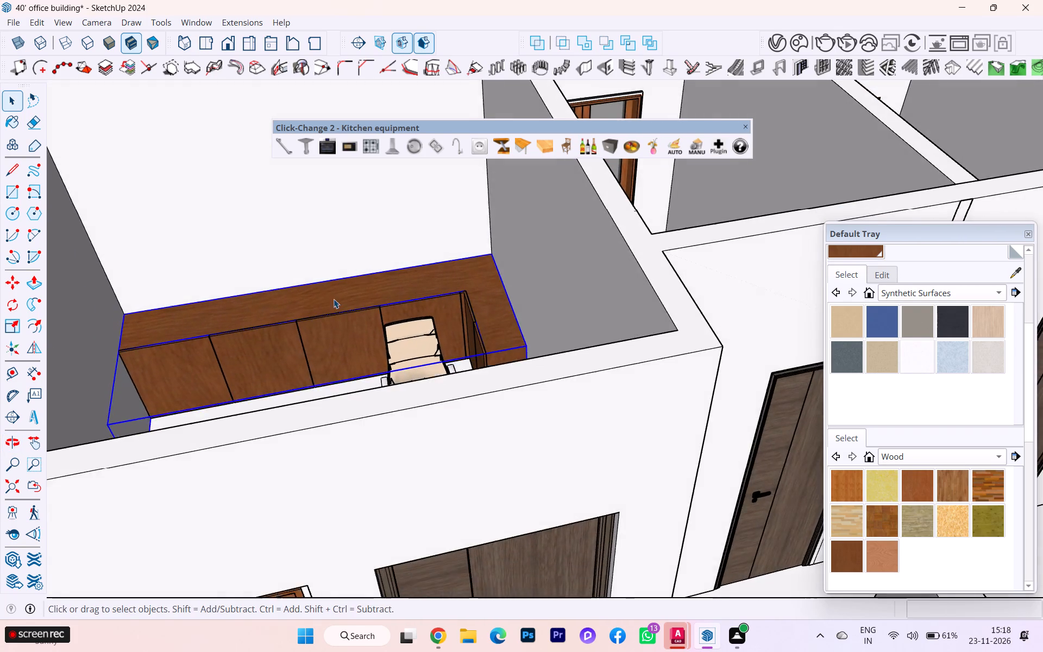
scroll(329, 304, "down", 1)
scroll(322, 311, "up", 2)
scroll(307, 324, "down", 1)
scroll(304, 327, "up", 14)
scroll(306, 324, "down", 2)
scroll(306, 324, "up", 1)
scroll(494, 296, "down", 3)
scroll(499, 298, "up", 1)
scroll(498, 305, "down", 1)
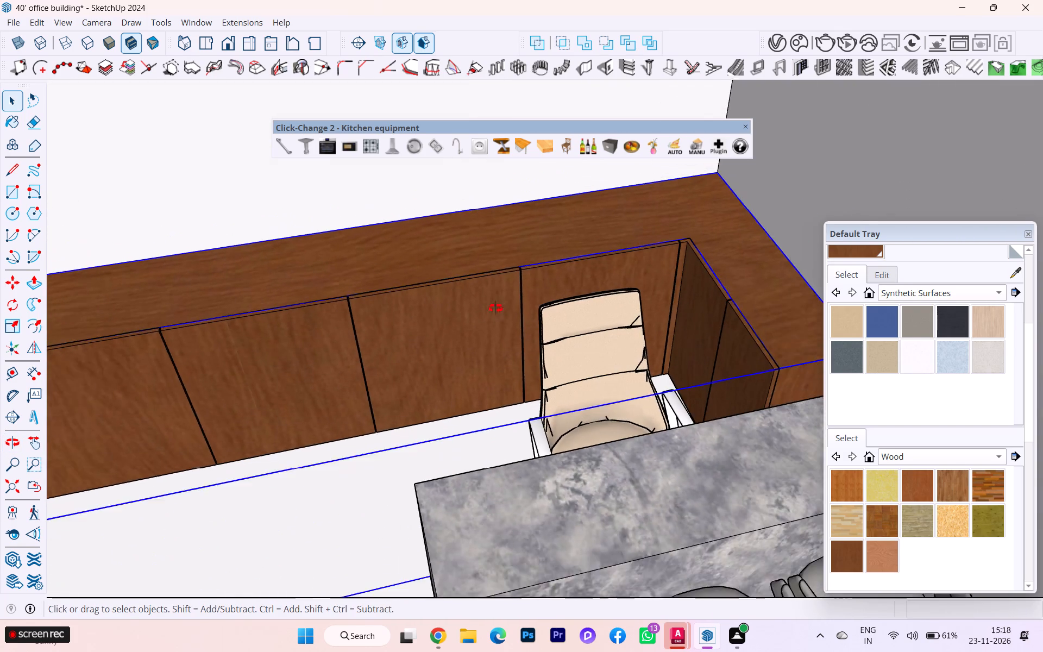
middle_click_drag(495, 307, 482, 357)
scroll(491, 314, "down", 7)
scroll(391, 343, "down", 2)
scroll(391, 343, "up", 1)
scroll(391, 343, "down", 6)
middle_click_drag(394, 354, 386, 393)
scroll(367, 324, "up", 2)
scroll(323, 339, "down", 1)
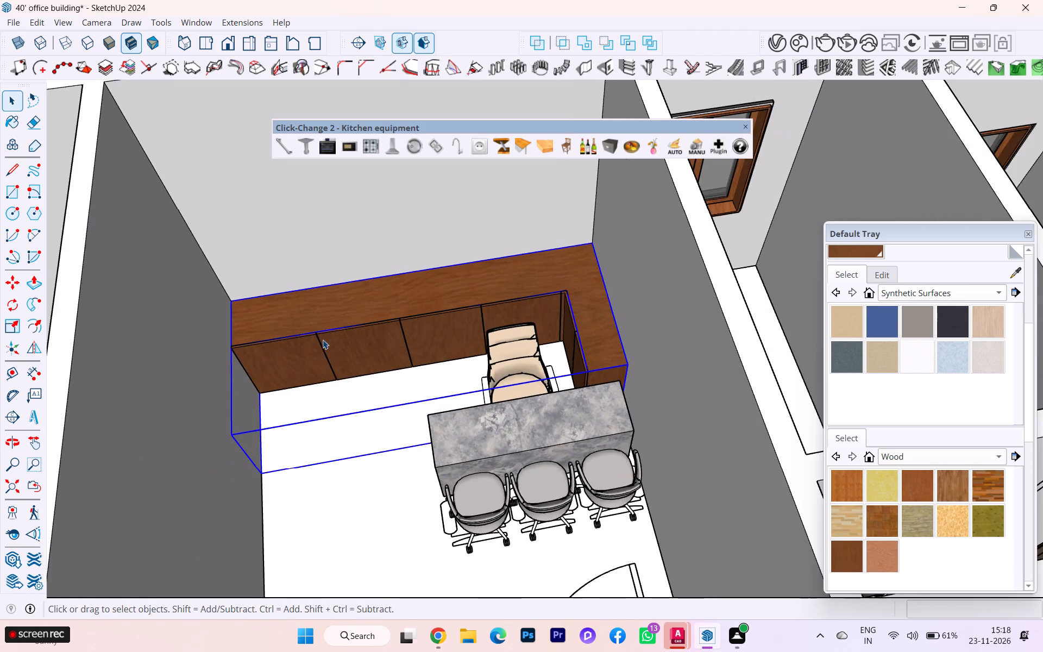
middle_click_drag(323, 340, 372, 327)
scroll(341, 356, "up", 2)
scroll(338, 358, "down", 1)
scroll(338, 358, "up", 3)
scroll(337, 358, "down", 1)
scroll(337, 358, "up", 1)
scroll(622, 283, "down", 2)
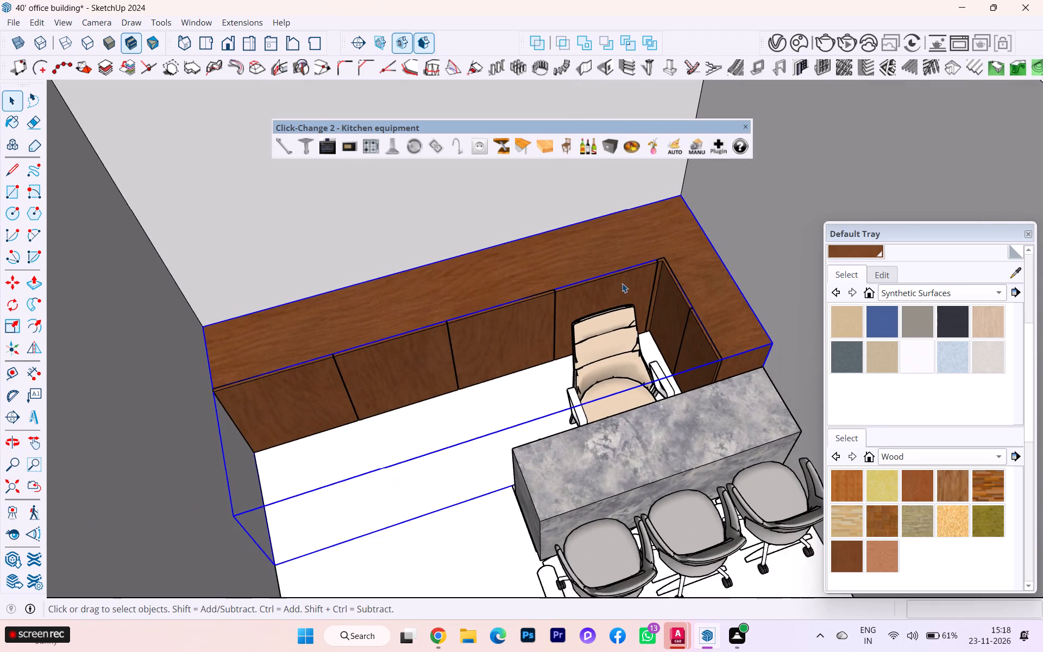
Examine the L-shaped wood counter and stone desk within their room at different distances.
scroll(622, 283, "down", 1)
scroll(487, 310, "down", 1)
scroll(486, 310, "up", 2)
scroll(486, 310, "down", 4)
middle_click(437, 336)
scroll(391, 348, "up", 4)
scroll(389, 349, "down", 1)
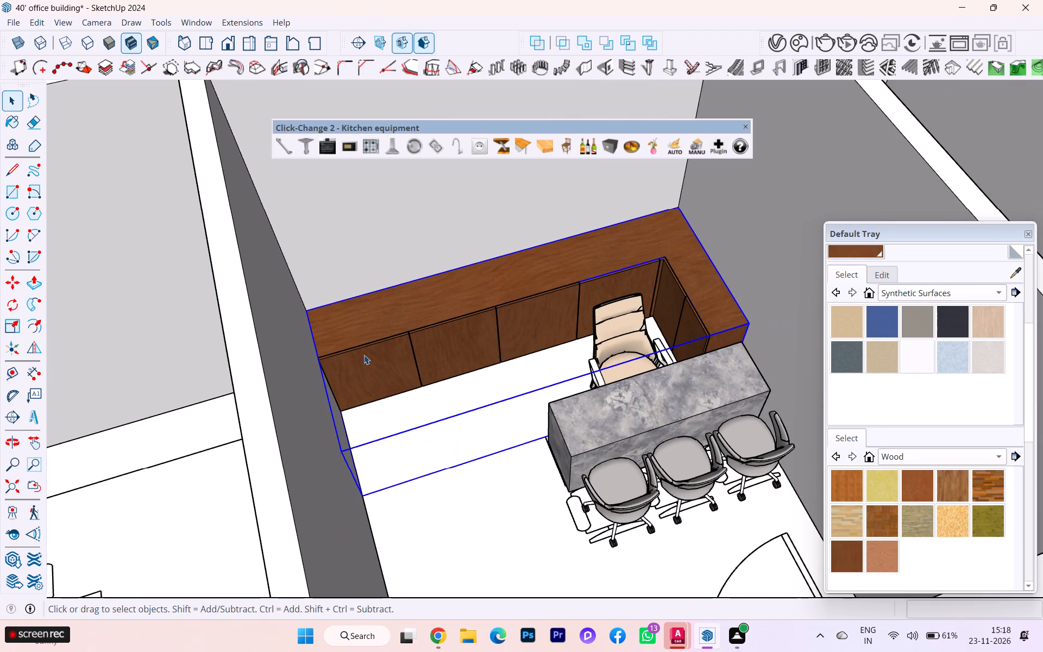
scroll(381, 350, "down", 2)
scroll(385, 347, "up", 3)
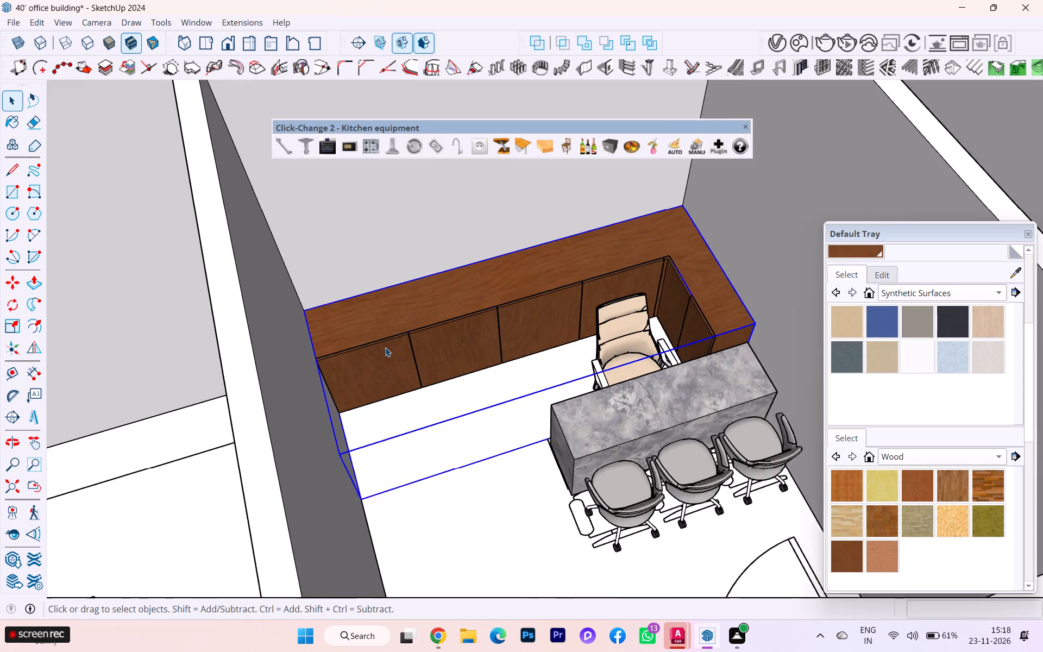
scroll(385, 347, "up", 1)
scroll(387, 346, "down", 5)
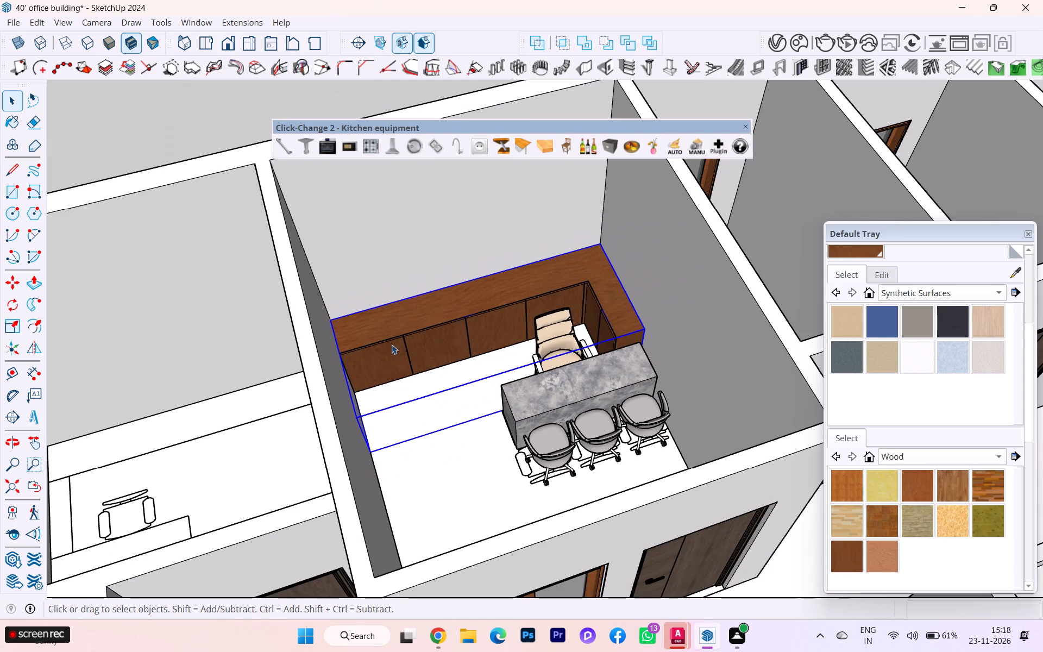
scroll(382, 359, "up", 2)
scroll(382, 359, "down", 1)
scroll(382, 359, "up", 1)
scroll(382, 359, "down", 1)
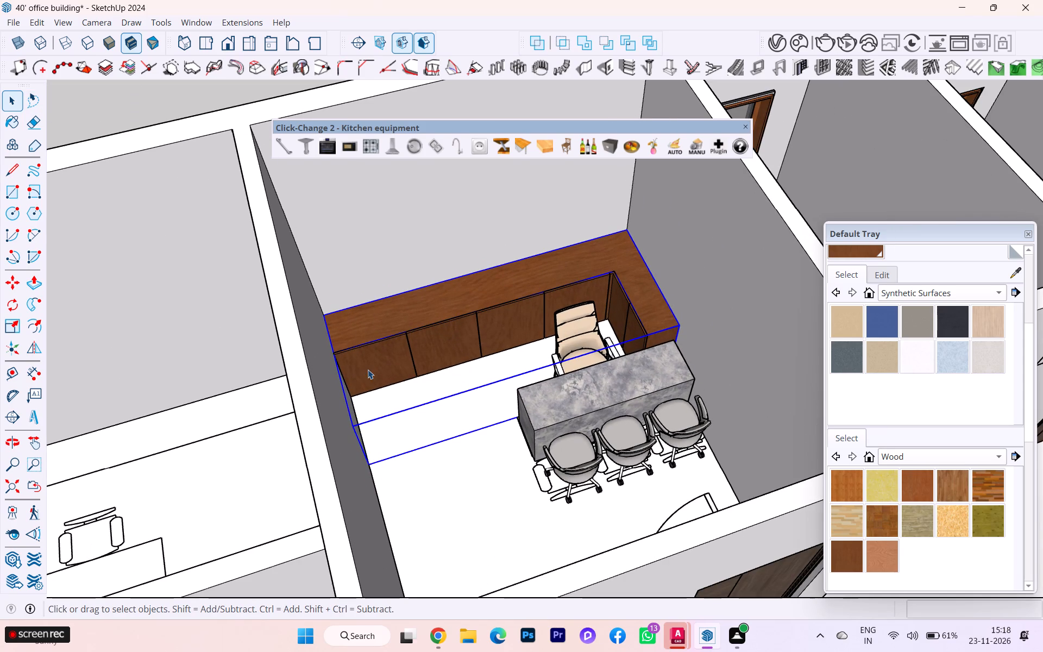
scroll(373, 369, "down", 2)
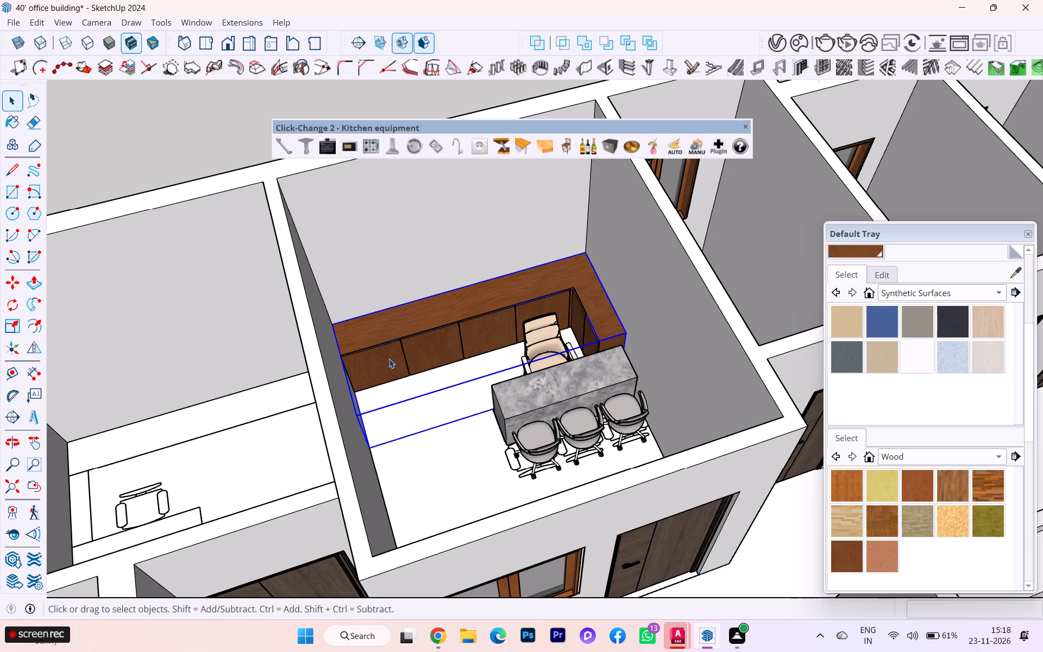
Check the counter's shutter group by selecting it, and examine the adjoining unfurnished office beside the furnished room.
left_click(434, 348)
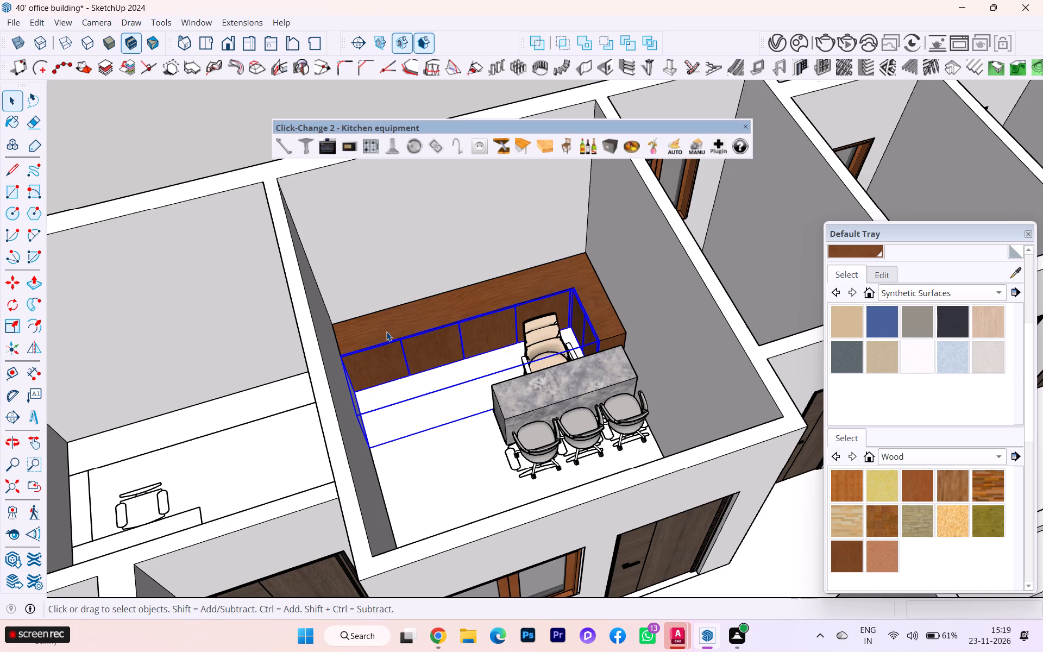
scroll(462, 324, "up", 3)
scroll(462, 324, "down", 1)
scroll(570, 342, "up", 1)
scroll(654, 334, "down", 2)
middle_click_drag(633, 347, 567, 354)
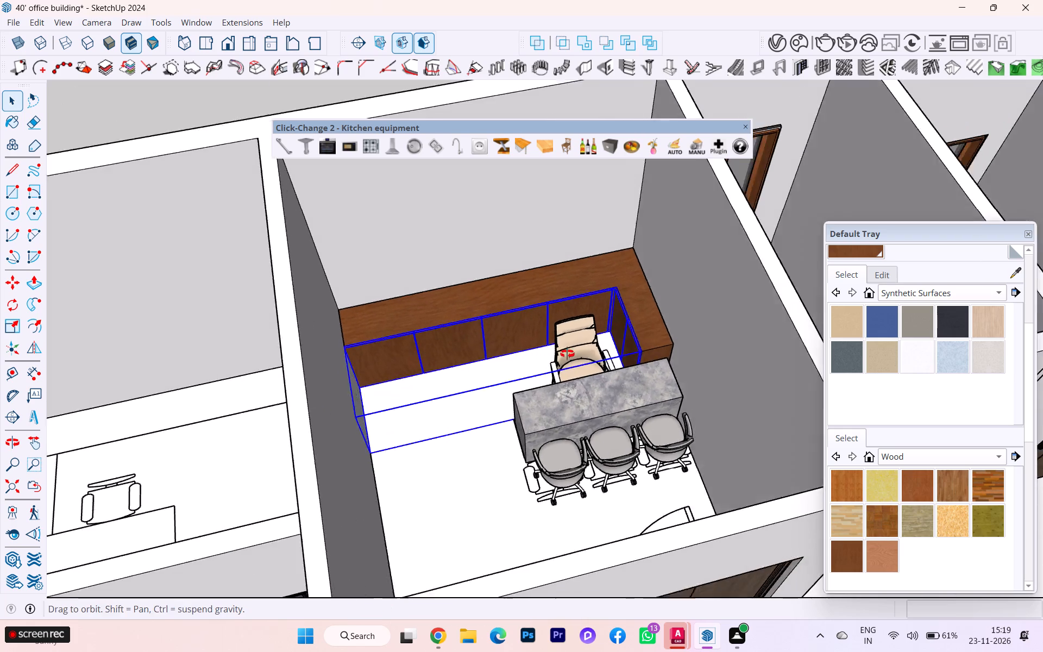
middle_click_drag(567, 354, 482, 350)
scroll(589, 350, "down", 3)
scroll(403, 367, "down", 1)
scroll(458, 352, "up", 1)
scroll(476, 352, "down", 4)
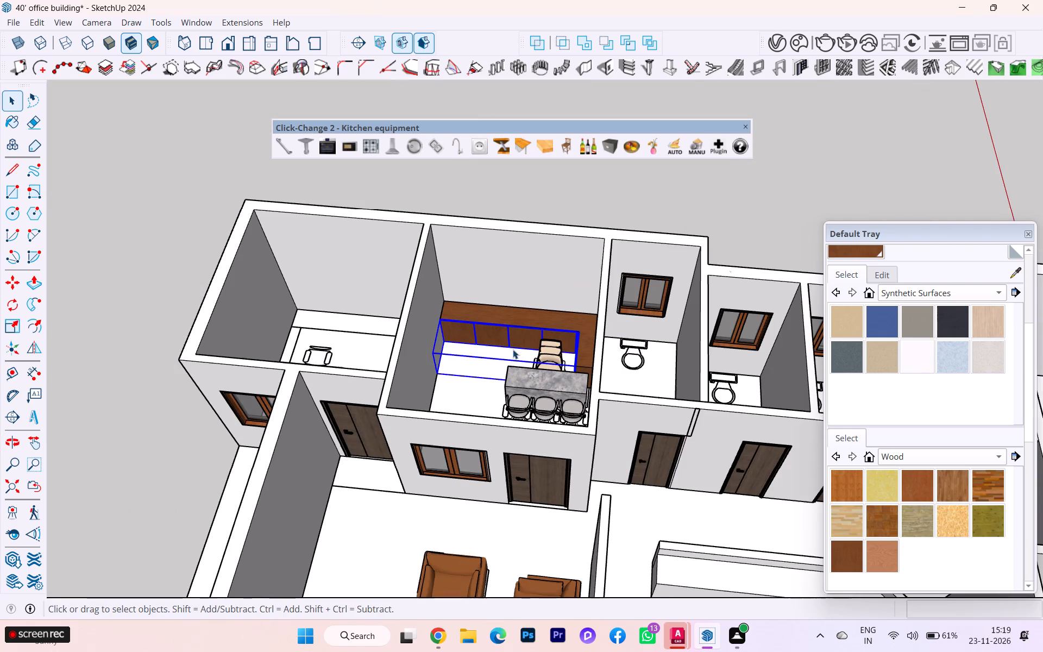
scroll(551, 346, "down", 1)
left_click(122, 207)
scroll(279, 293, "down", 2)
middle_click_drag(290, 300, 296, 360)
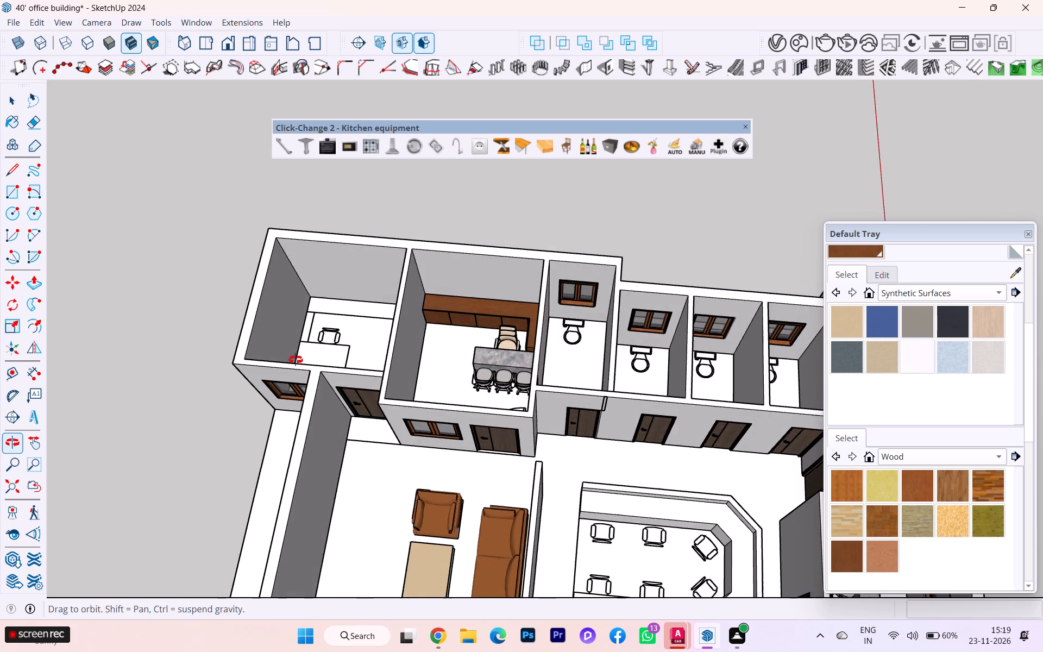
middle_click_drag(296, 360, 301, 367)
scroll(314, 357, "up", 4)
scroll(425, 352, "down", 1)
middle_click_drag(431, 372, 445, 414)
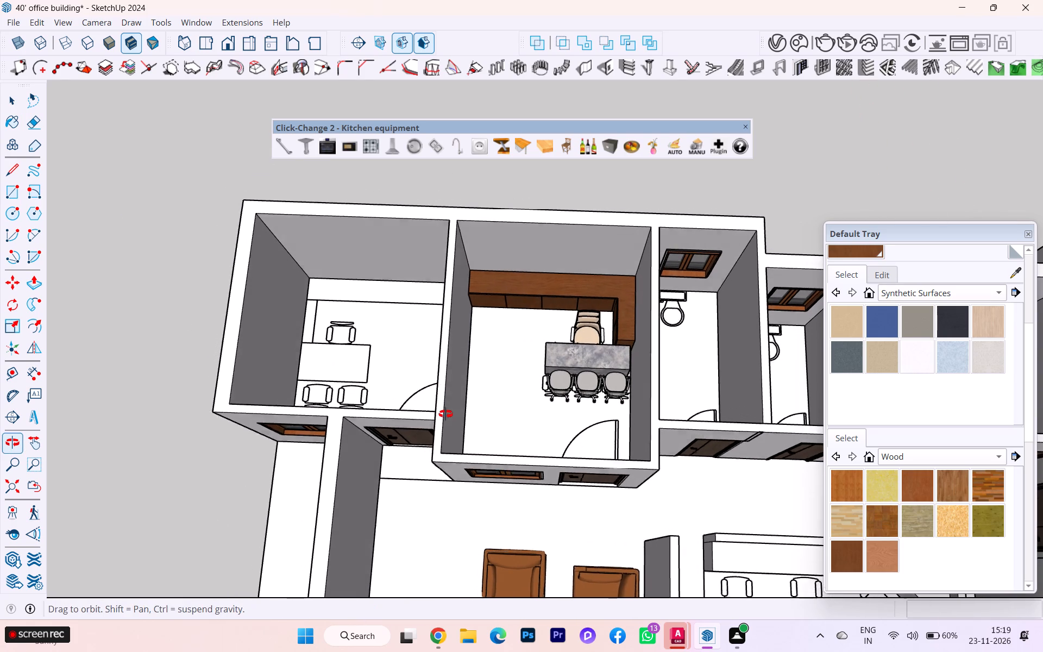
middle_click_drag(445, 414, 446, 415)
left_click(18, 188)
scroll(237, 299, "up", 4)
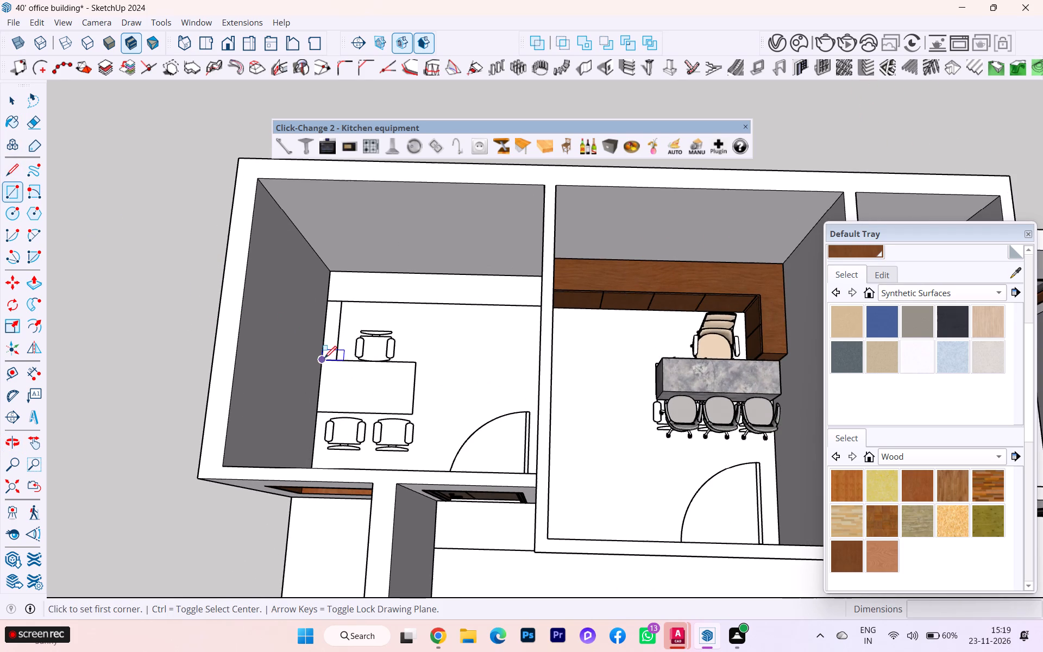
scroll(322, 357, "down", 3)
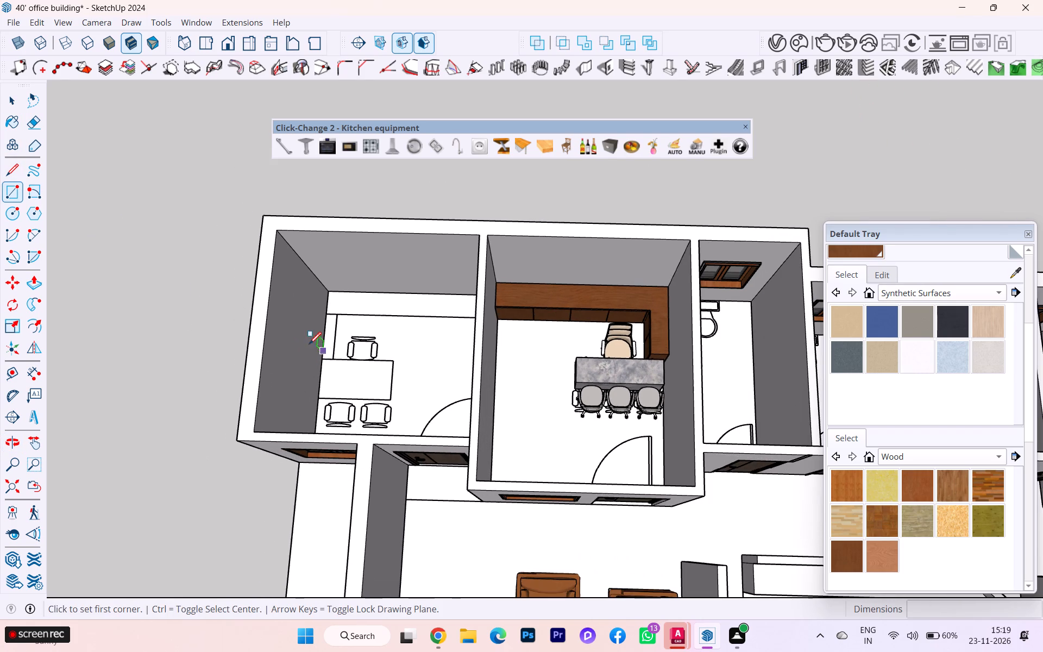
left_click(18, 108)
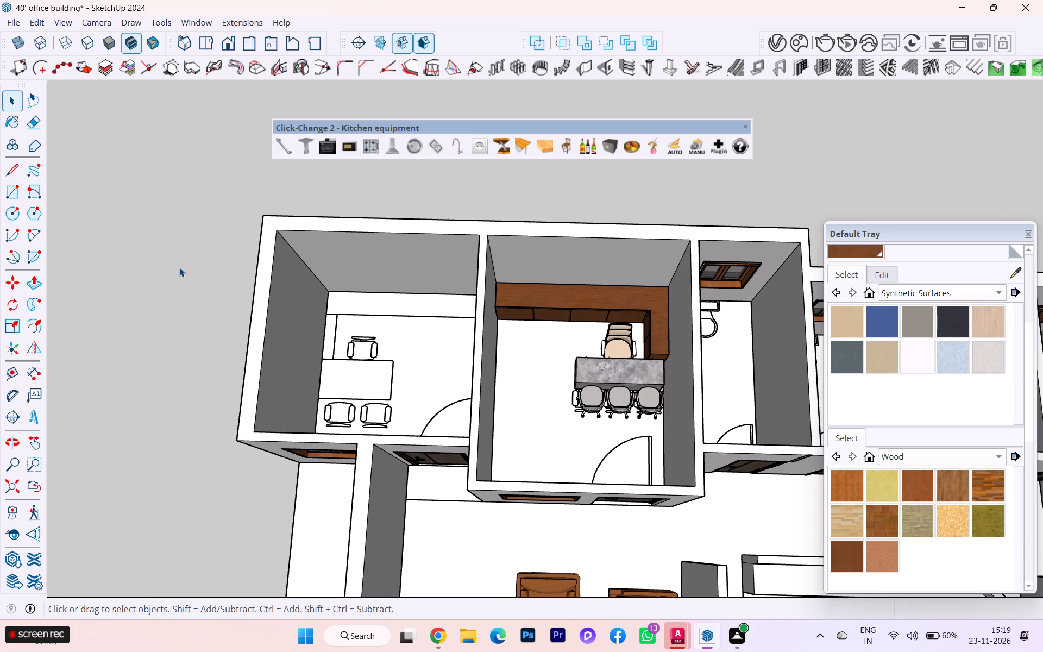
Check the stone desk and chairs group by selecting it, and compare the furnished office with its neighbouring rooms.
left_click(179, 267)
left_click(585, 373)
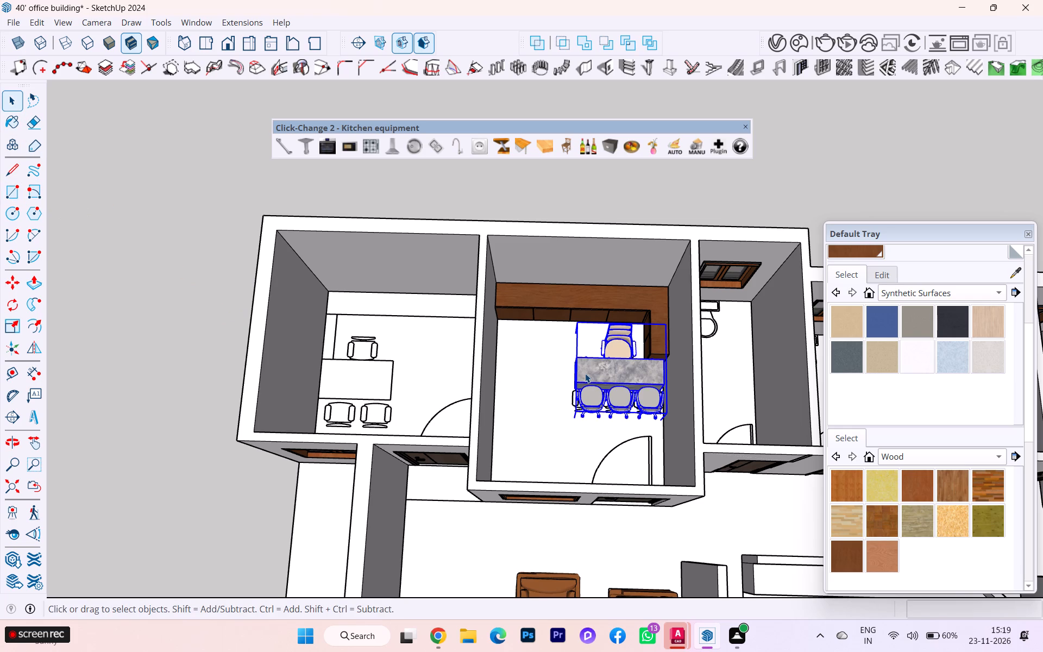
scroll(425, 347, "down", 2)
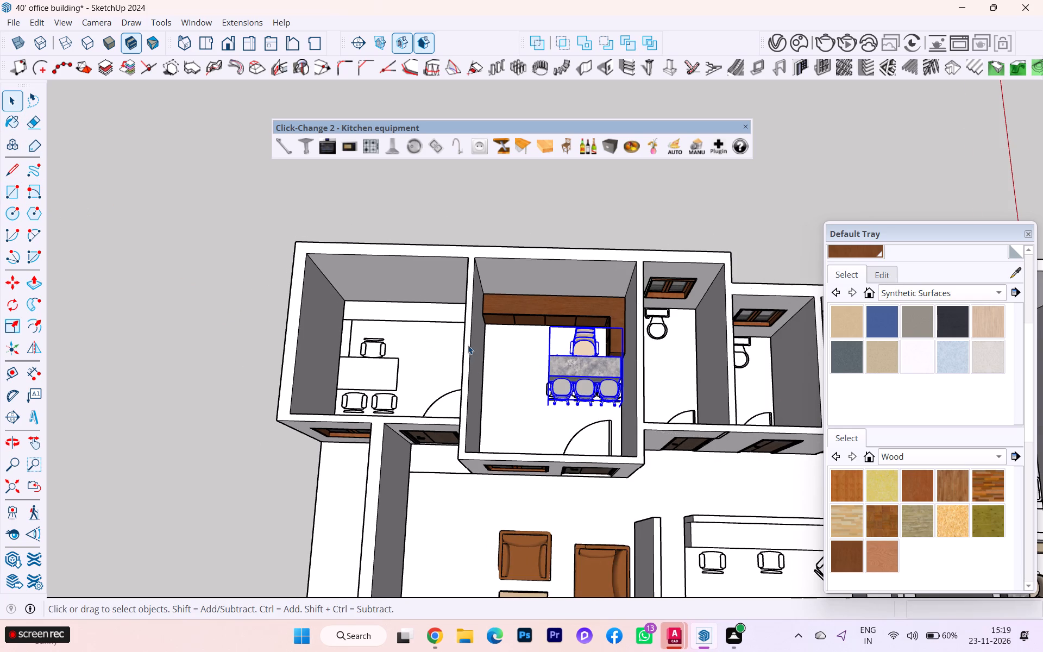
scroll(466, 345, "down", 1)
scroll(466, 345, "up", 3)
scroll(466, 345, "down", 3)
scroll(564, 377, "up", 4)
scroll(489, 368, "down", 2)
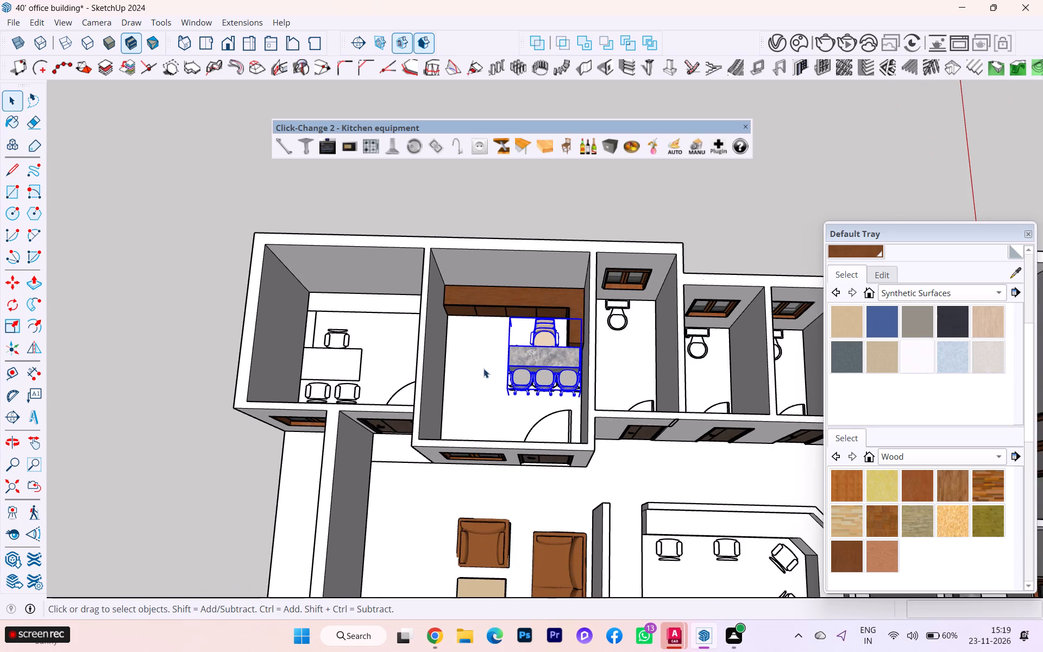
scroll(420, 378, "down", 1)
middle_click_drag(446, 381, 545, 385)
left_click(241, 241)
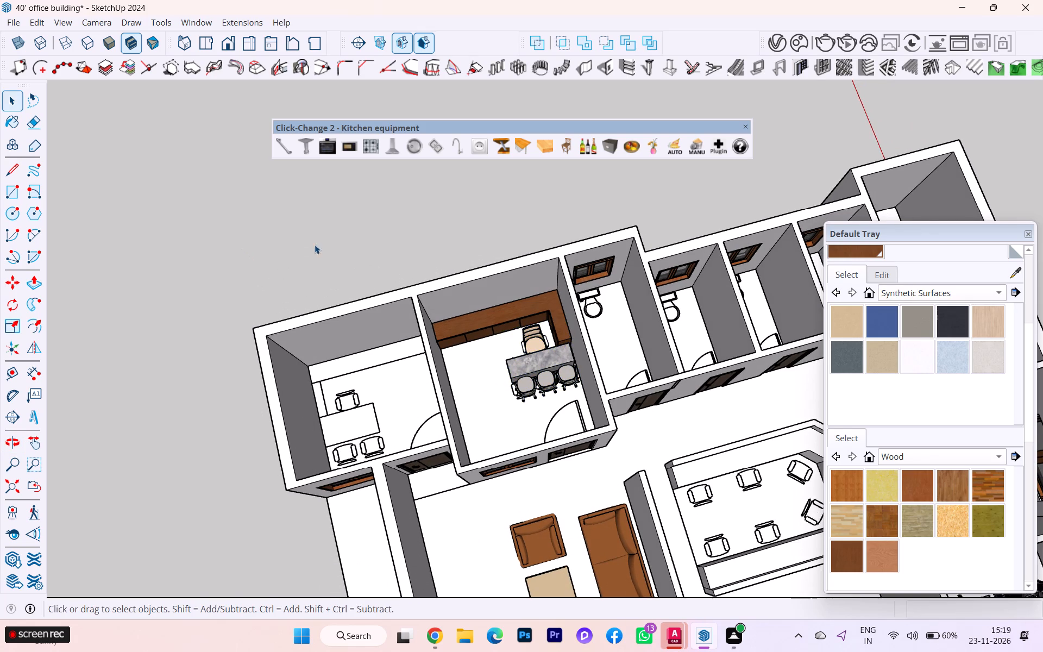
scroll(405, 301, "down", 1)
middle_click_drag(338, 297, 309, 291)
scroll(309, 255, "down", 2)
scroll(307, 254, "up", 1)
scroll(307, 254, "down", 2)
scroll(455, 335, "up", 3)
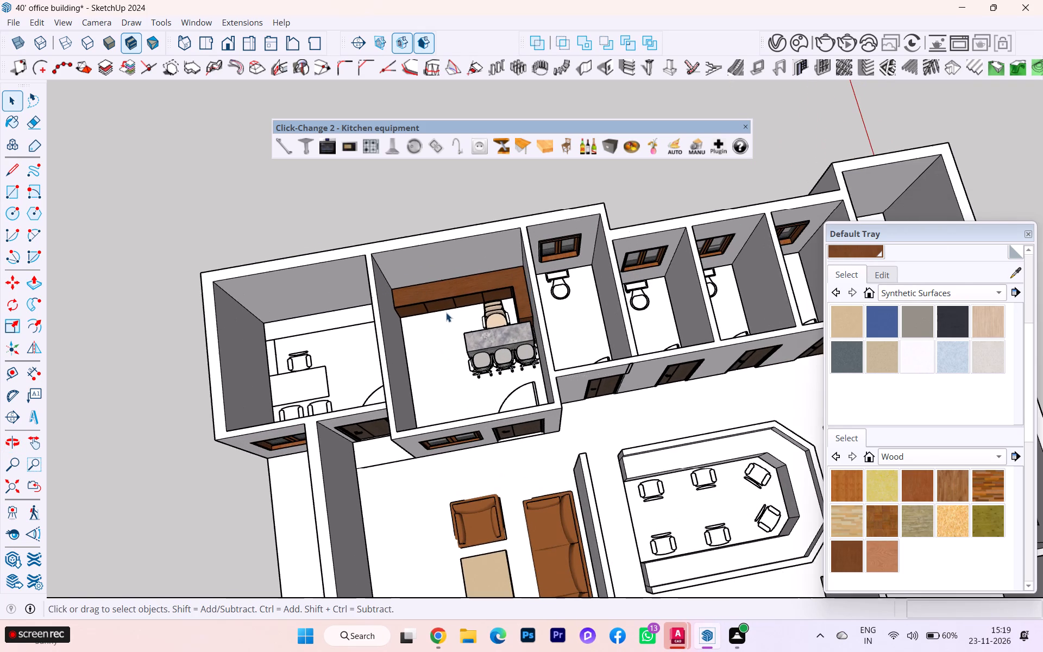
Check the L-shaped counter's shutters and body by selecting each group in turn.
left_click(427, 302)
middle_click_drag(435, 299, 473, 291)
scroll(452, 309, "up", 2)
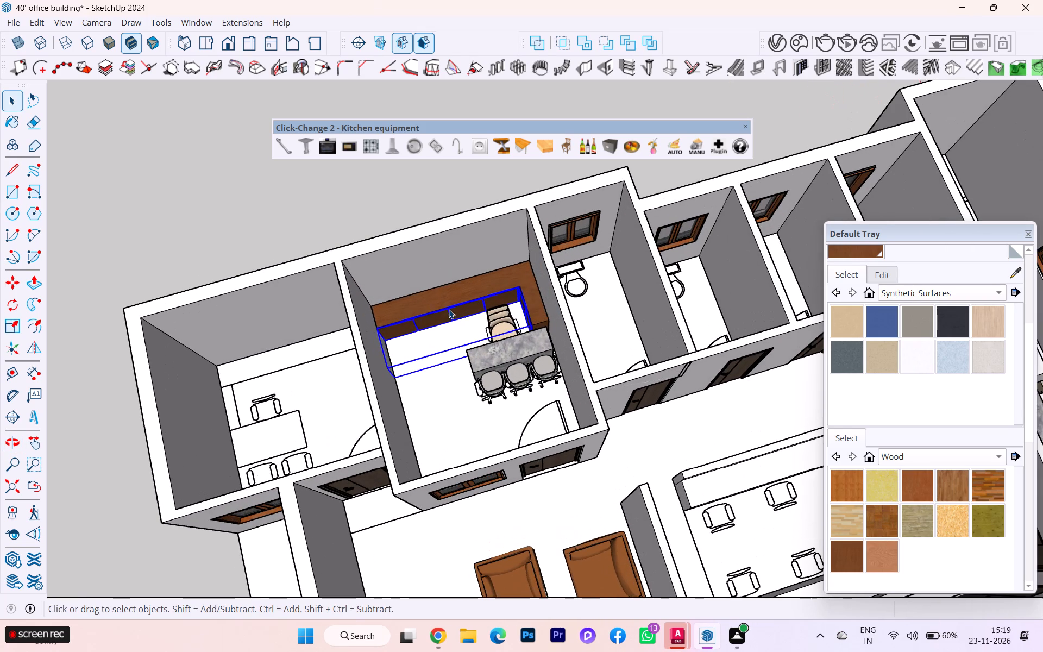
left_click(428, 310)
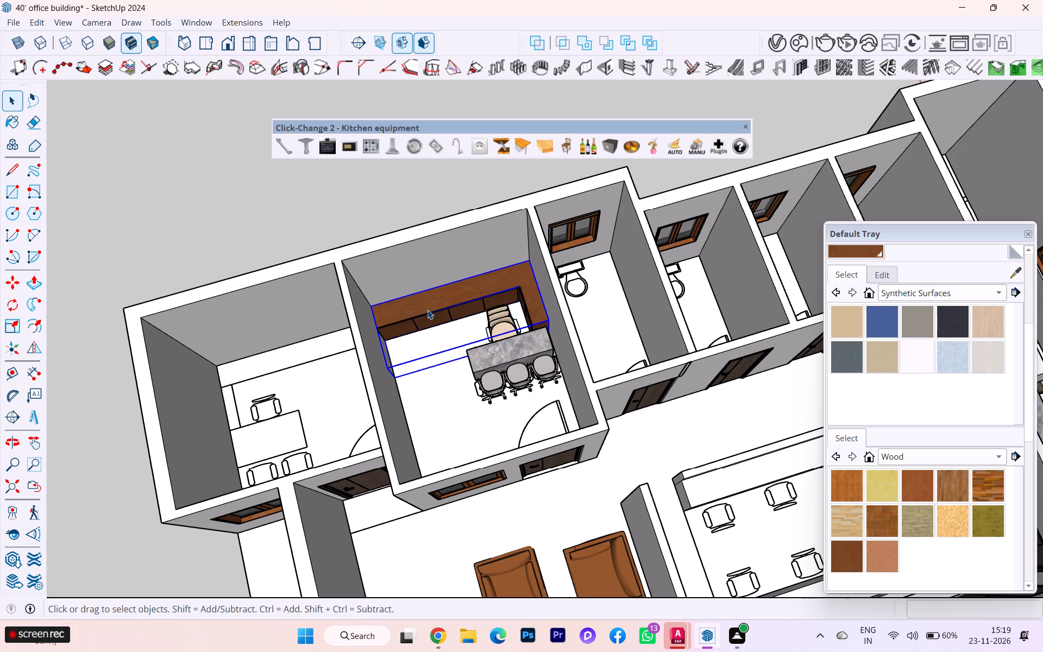
scroll(428, 310, "up", 5)
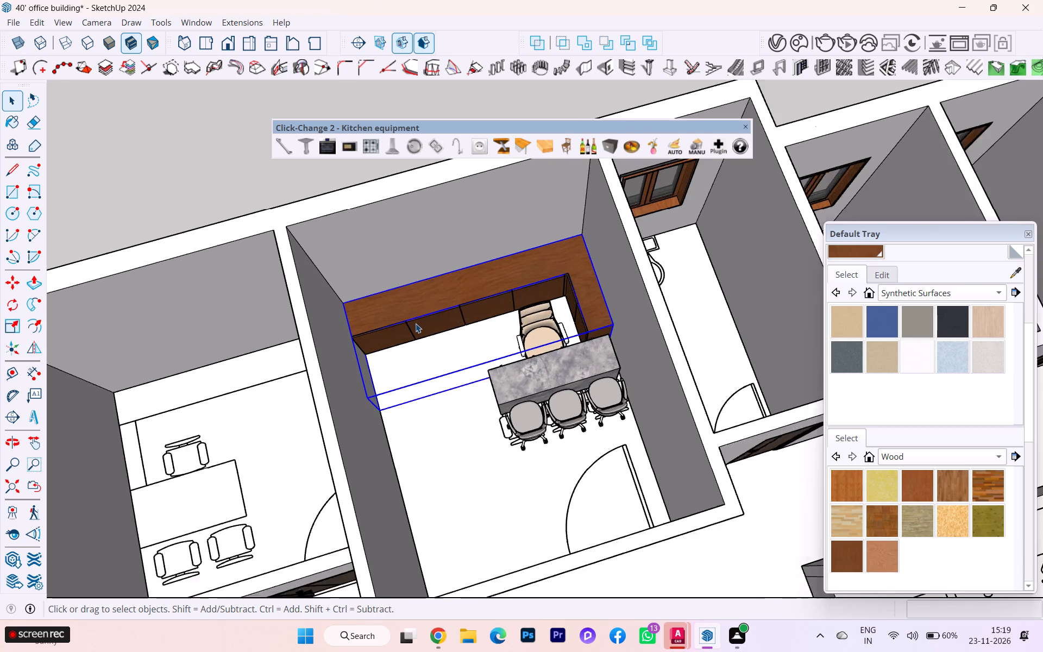
scroll(416, 323, "up", 1)
scroll(412, 363, "down", 1)
middle_click_drag(397, 377, 345, 364)
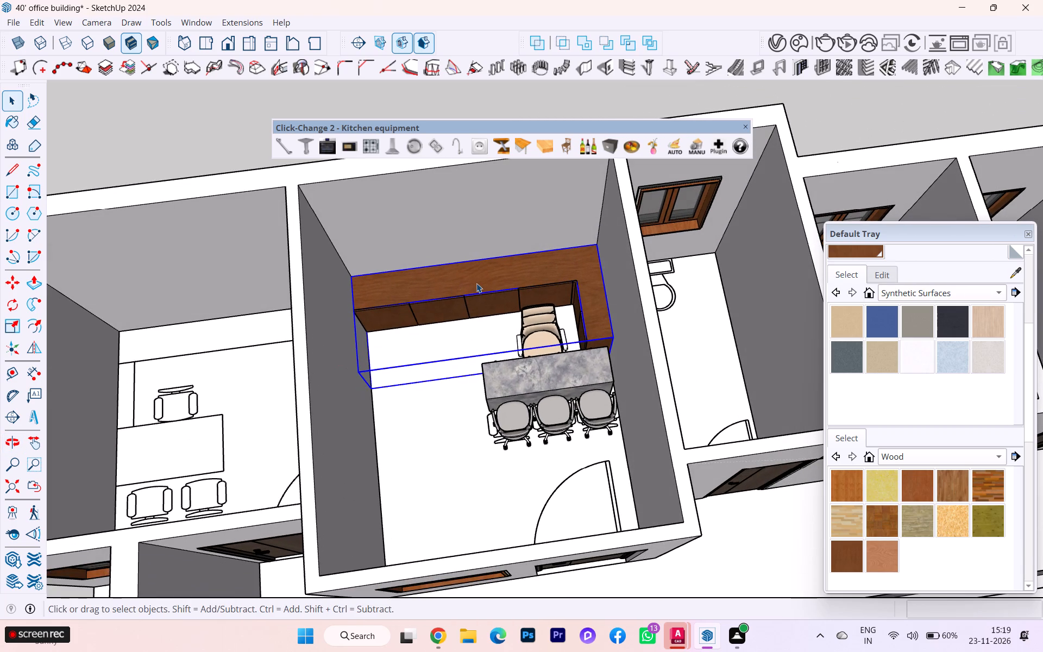
scroll(495, 292, "down", 1)
scroll(497, 293, "up", 1)
scroll(499, 295, "down", 5)
scroll(469, 317, "up", 2)
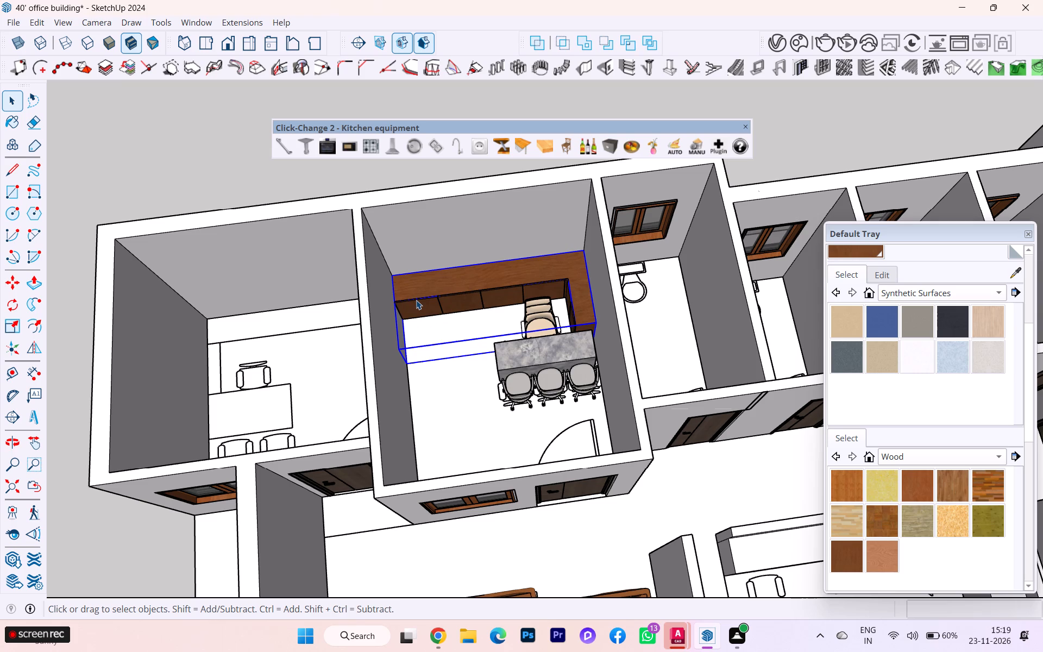
left_click(416, 300)
left_click(433, 286)
left_click(460, 307)
Recheck the counter body and shutter groups against the layout of the adjoining unfurnished office.
scroll(450, 316, "down", 1)
scroll(359, 300, "down", 1)
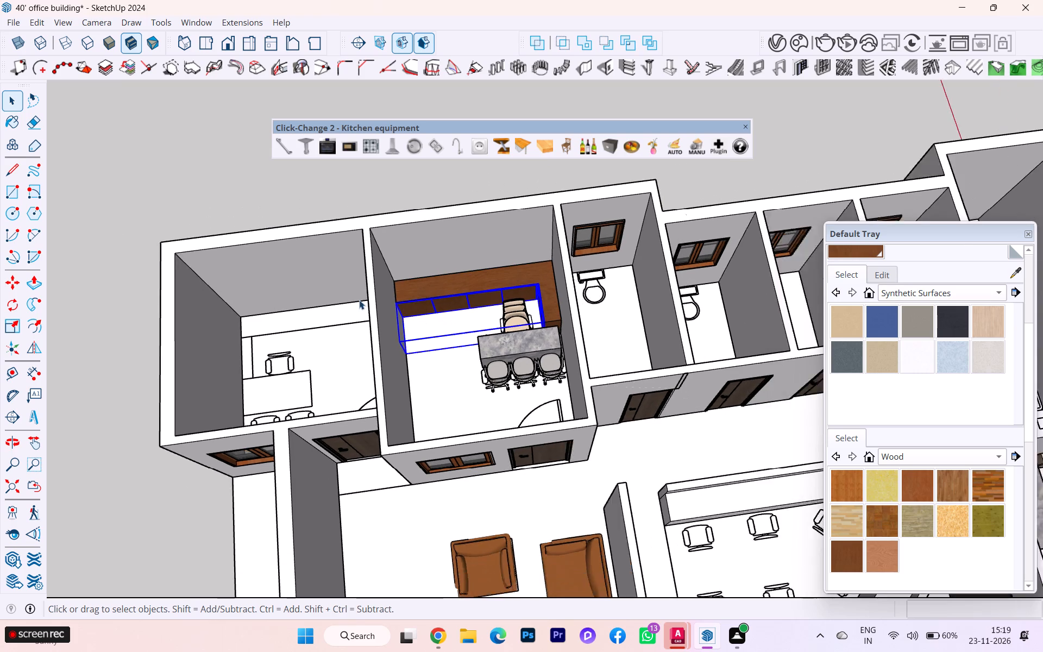
scroll(359, 300, "down", 1)
scroll(415, 287, "up", 2)
scroll(532, 284, "down", 2)
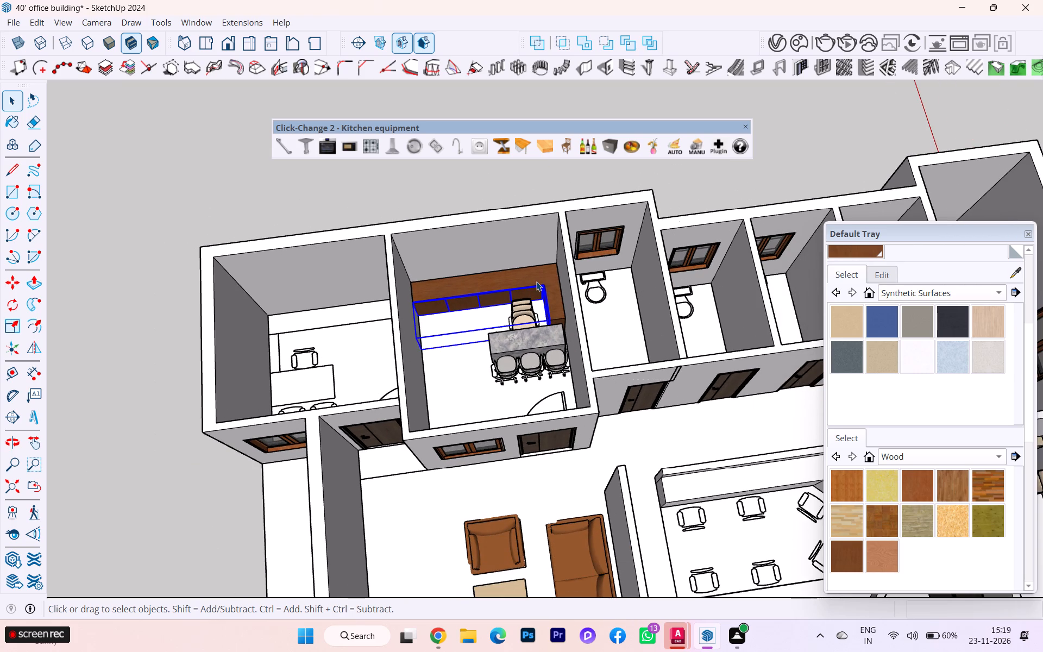
left_click(536, 281)
scroll(536, 281, "up", 1)
scroll(351, 284, "up", 2)
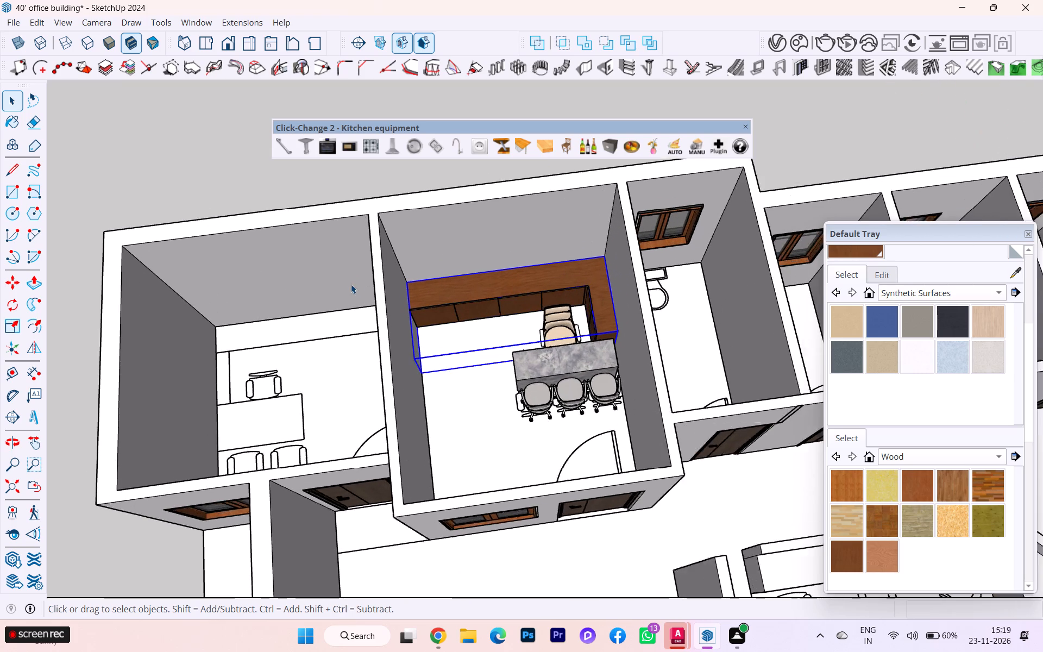
scroll(351, 284, "up", 1)
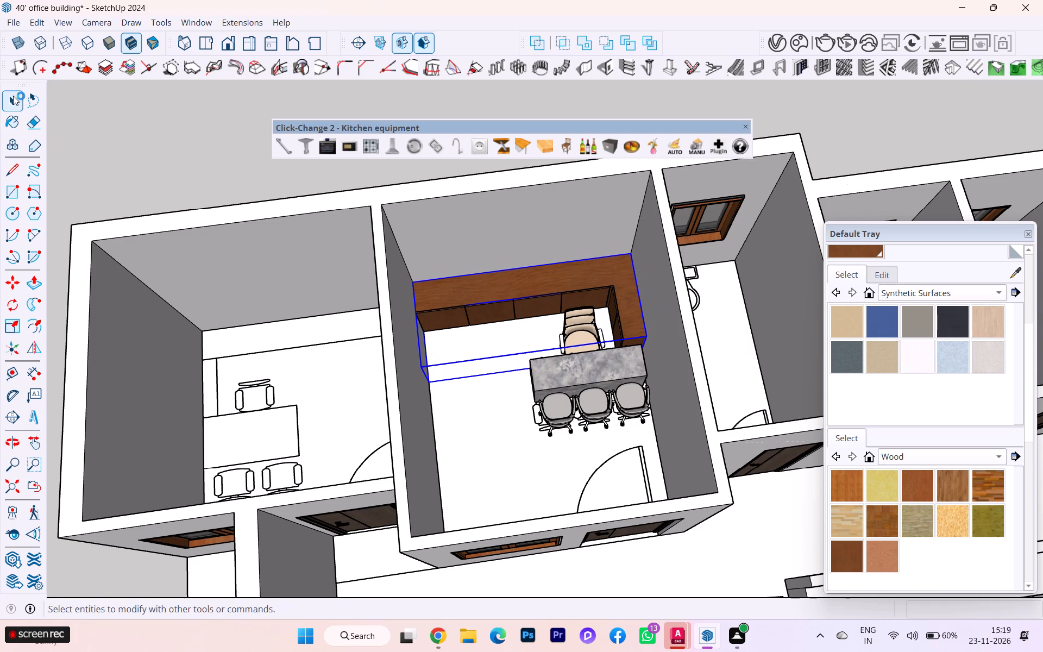
left_click(9, 101)
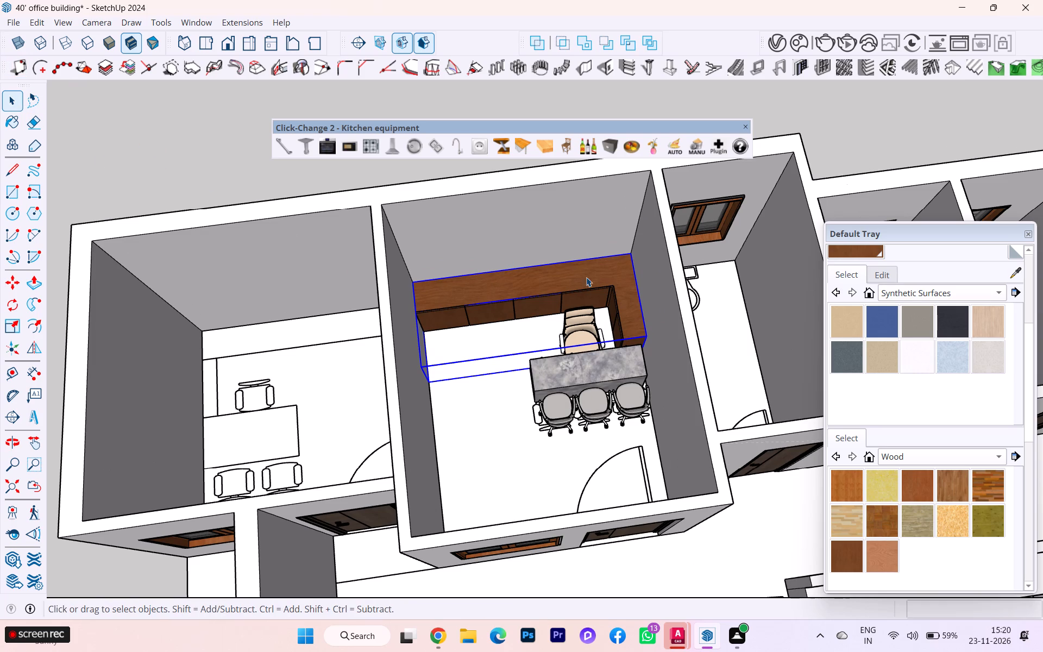
left_click(503, 309)
left_click(502, 289)
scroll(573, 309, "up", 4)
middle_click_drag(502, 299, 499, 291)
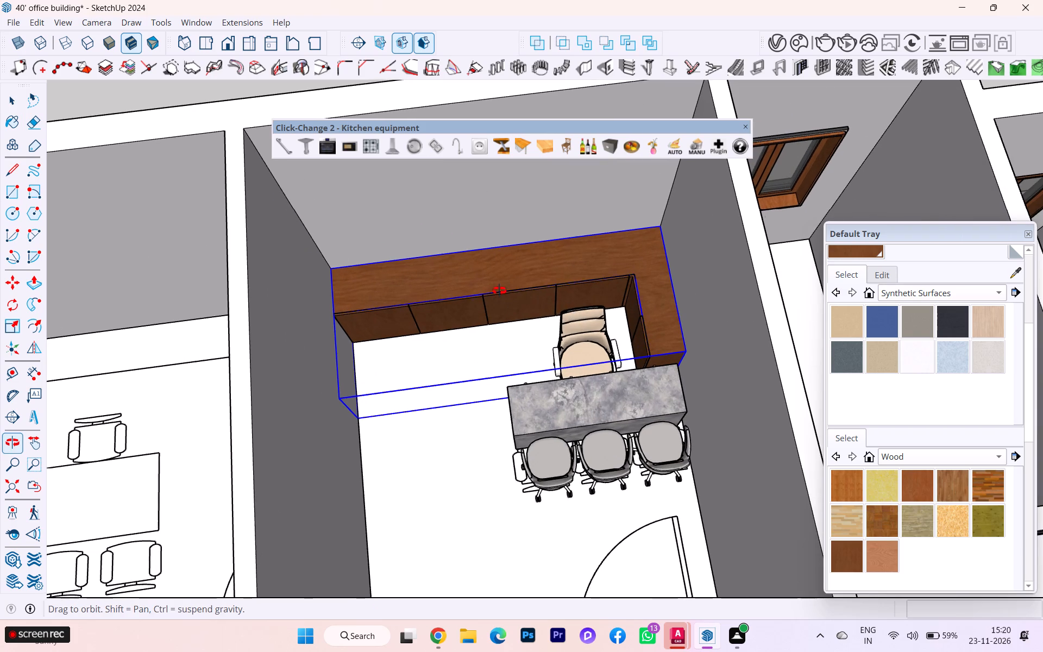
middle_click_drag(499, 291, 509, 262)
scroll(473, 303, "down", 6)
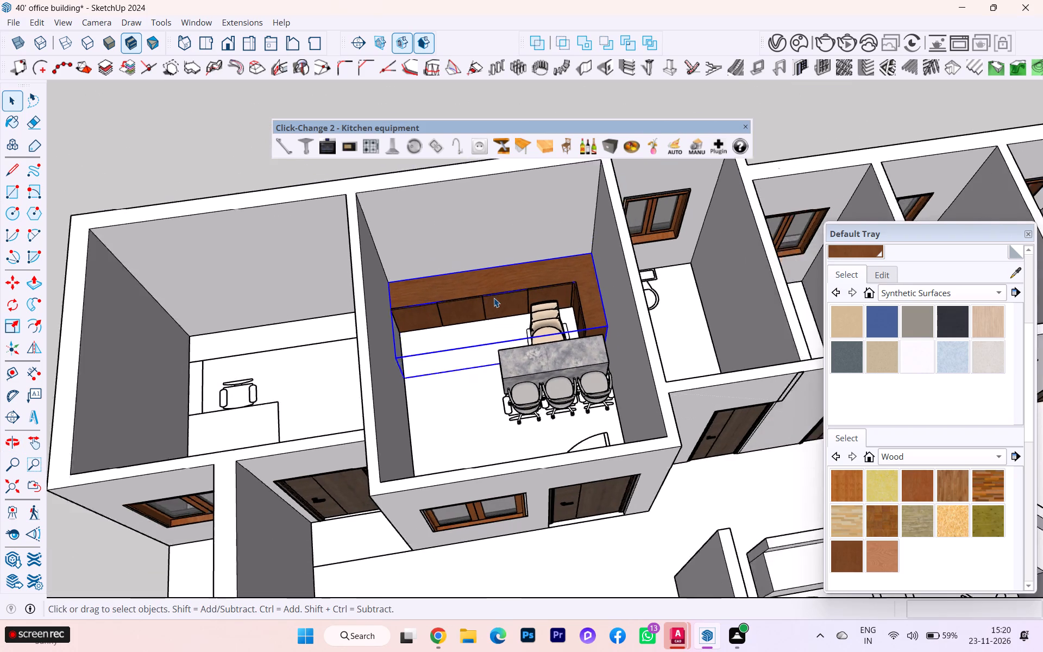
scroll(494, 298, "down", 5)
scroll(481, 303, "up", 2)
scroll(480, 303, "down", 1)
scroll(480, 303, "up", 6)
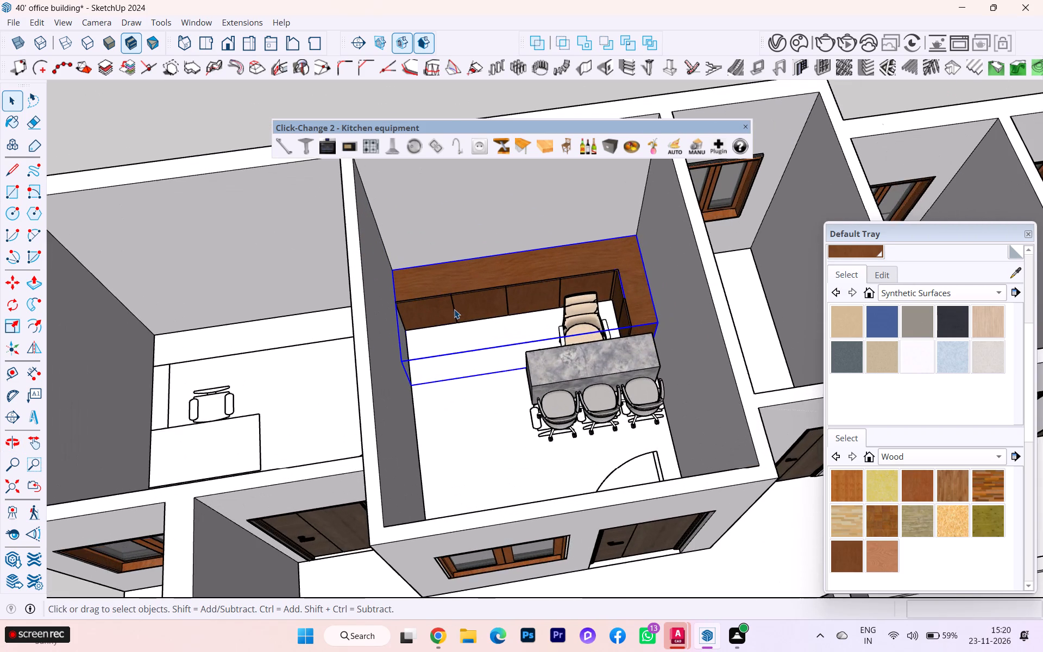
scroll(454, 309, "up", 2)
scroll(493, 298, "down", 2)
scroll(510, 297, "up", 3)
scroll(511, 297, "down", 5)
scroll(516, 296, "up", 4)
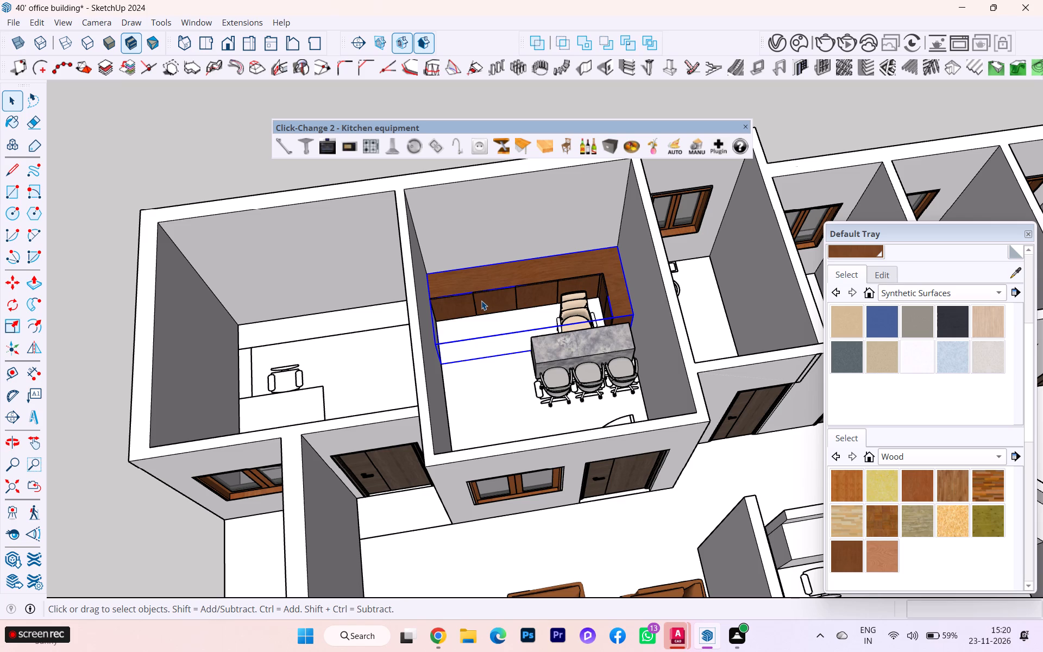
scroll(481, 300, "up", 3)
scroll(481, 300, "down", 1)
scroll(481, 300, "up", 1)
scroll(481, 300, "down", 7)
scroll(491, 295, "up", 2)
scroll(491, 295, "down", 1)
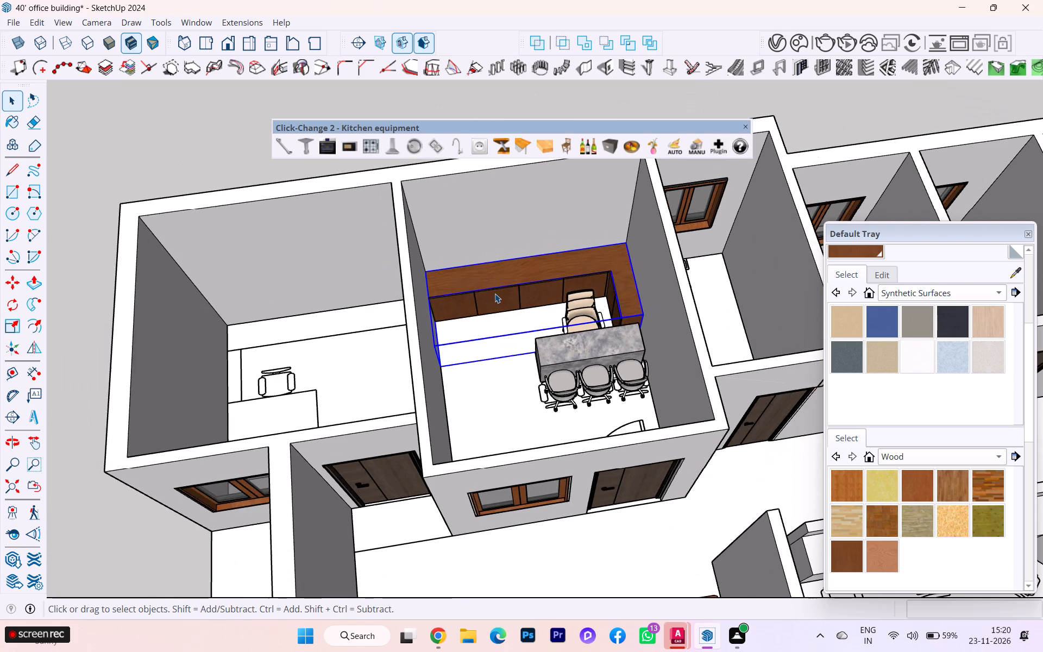
Examine the whole office layout from several sides, comparing the furnished rooms with those still unfurnished.
scroll(495, 293, "down", 1)
middle_click_drag(494, 293, 476, 289)
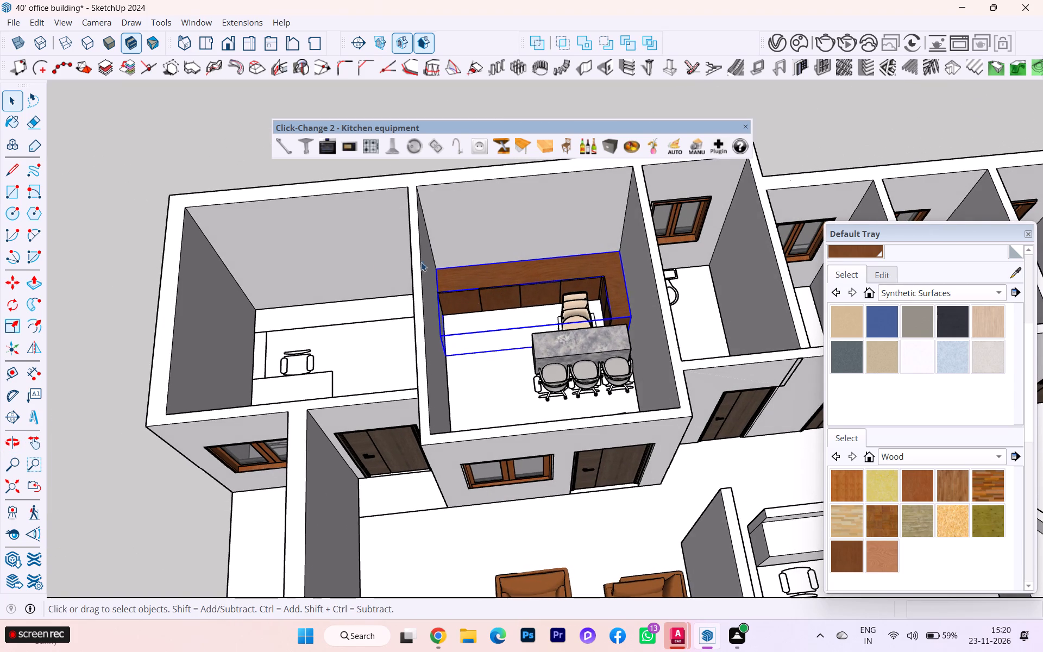
scroll(346, 269, "down", 4)
scroll(334, 273, "up", 1)
scroll(334, 273, "down", 2)
left_click(269, 193)
scroll(464, 260, "down", 1)
middle_click(489, 266)
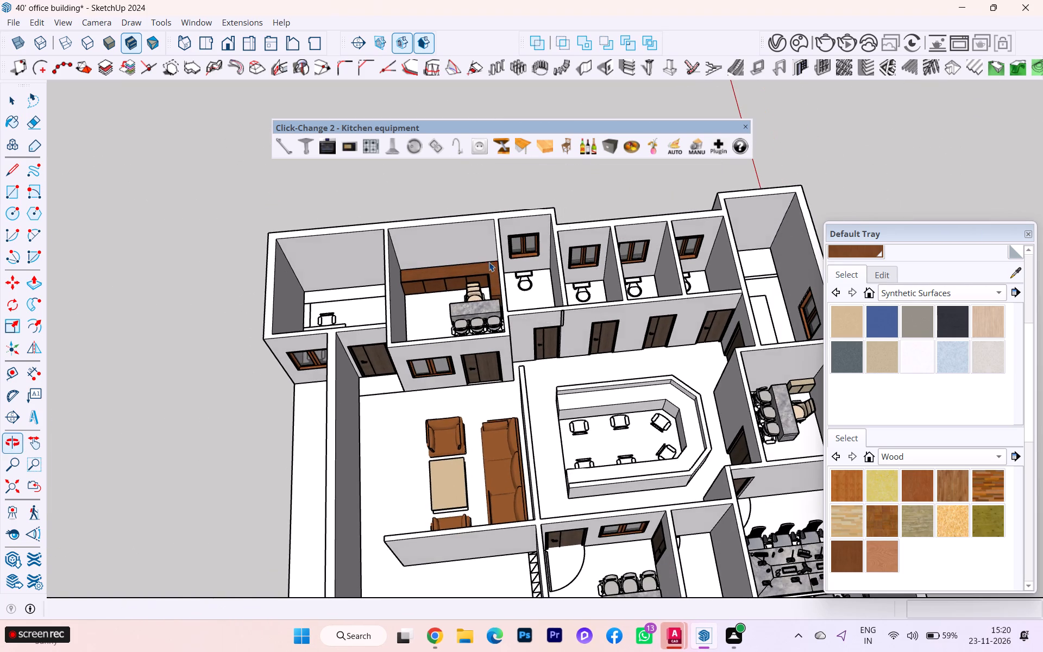
scroll(241, 242, "down", 3)
scroll(626, 279, "up", 4)
scroll(695, 290, "down", 1)
scroll(695, 290, "up", 1)
scroll(695, 290, "down", 1)
scroll(695, 290, "up", 2)
scroll(605, 274, "down", 3)
middle_click_drag(586, 273, 576, 277)
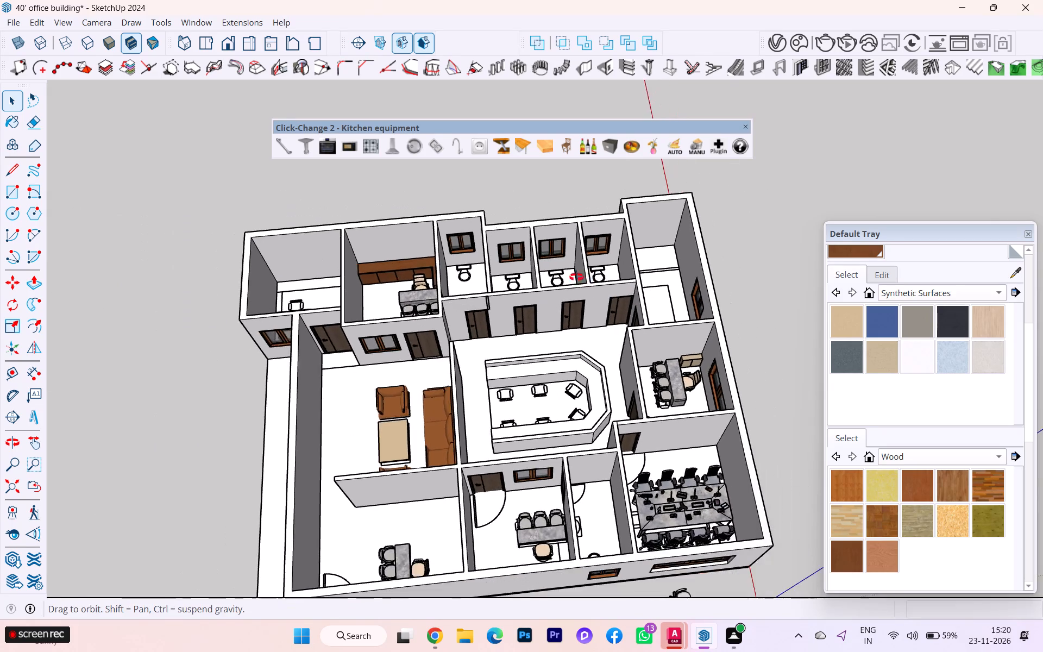
middle_click_drag(576, 277, 226, 272)
scroll(605, 328, "down", 1)
middle_click_drag(613, 329, 237, 368)
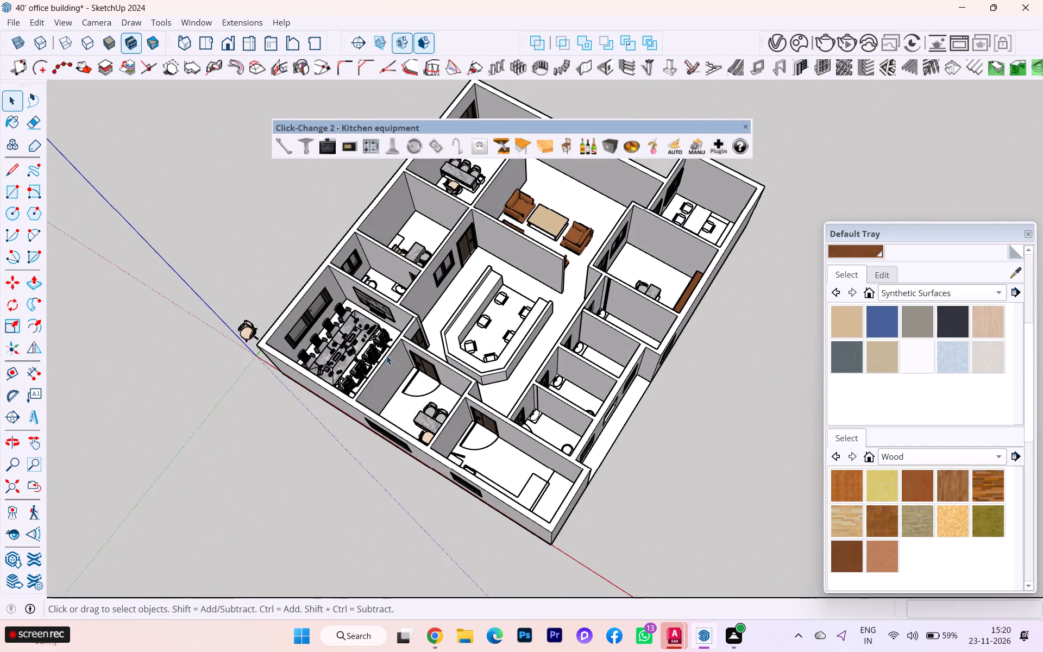
scroll(453, 341, "up", 3)
scroll(450, 335, "down", 1)
middle_click_drag(446, 337, 273, 339)
scroll(595, 259, "up", 4)
scroll(467, 247, "down", 2)
scroll(445, 266, "up", 1)
scroll(433, 277, "down", 1)
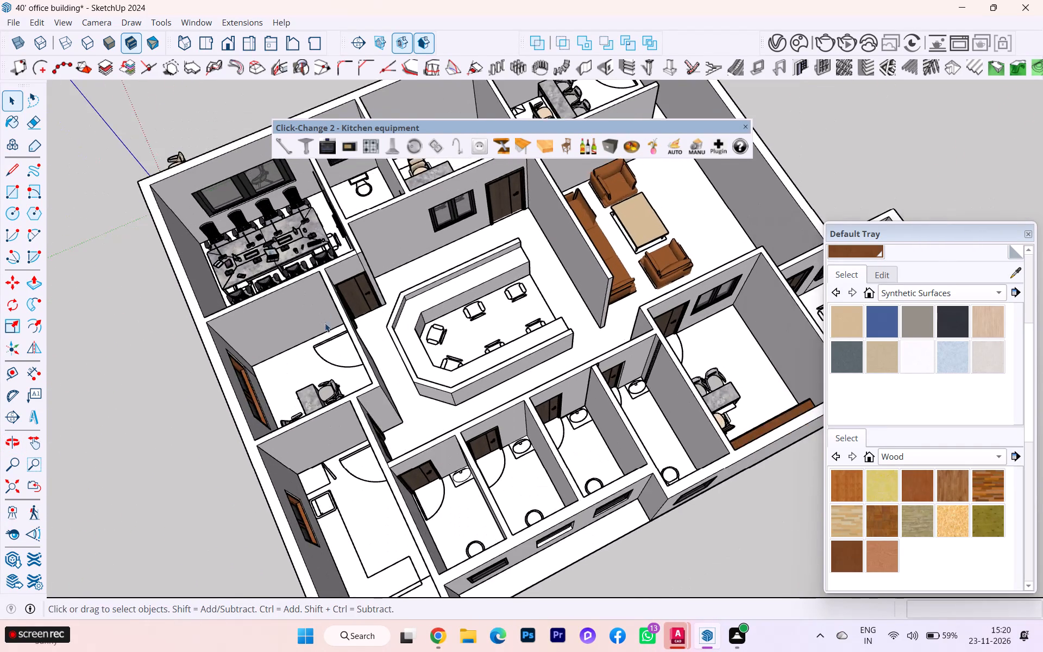
scroll(325, 323, "down", 4)
scroll(389, 395, "up", 1)
scroll(390, 395, "down", 1)
scroll(471, 225, "up", 1)
scroll(463, 225, "down", 2)
scroll(463, 225, "up", 8)
middle_click_drag(593, 357, 519, 305)
scroll(406, 235, "down", 4)
scroll(458, 321, "down", 1)
scroll(553, 431, "up", 3)
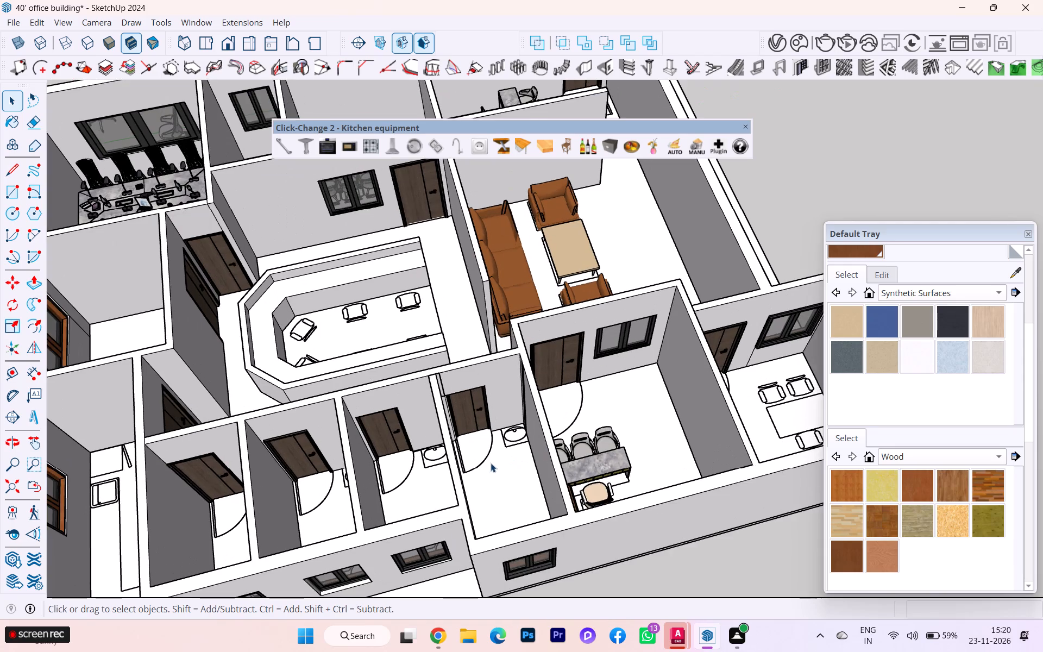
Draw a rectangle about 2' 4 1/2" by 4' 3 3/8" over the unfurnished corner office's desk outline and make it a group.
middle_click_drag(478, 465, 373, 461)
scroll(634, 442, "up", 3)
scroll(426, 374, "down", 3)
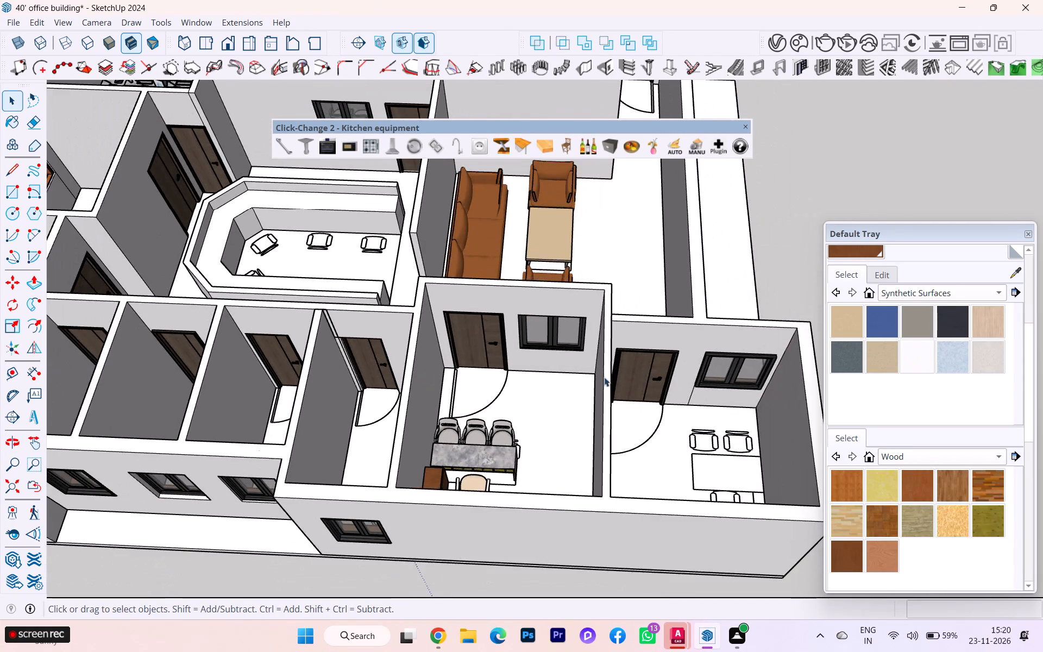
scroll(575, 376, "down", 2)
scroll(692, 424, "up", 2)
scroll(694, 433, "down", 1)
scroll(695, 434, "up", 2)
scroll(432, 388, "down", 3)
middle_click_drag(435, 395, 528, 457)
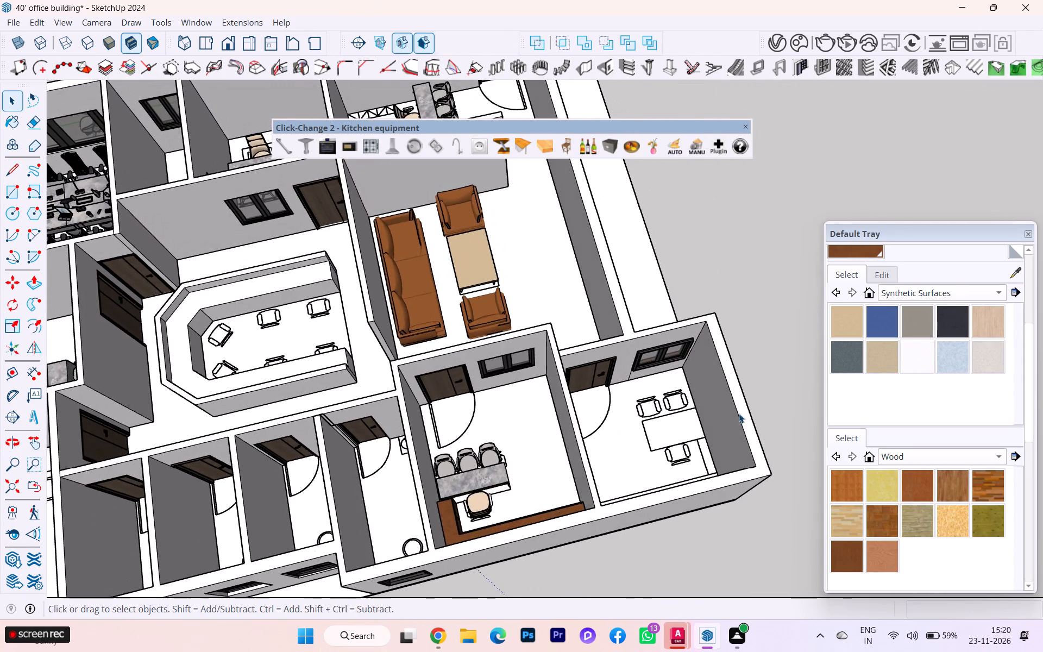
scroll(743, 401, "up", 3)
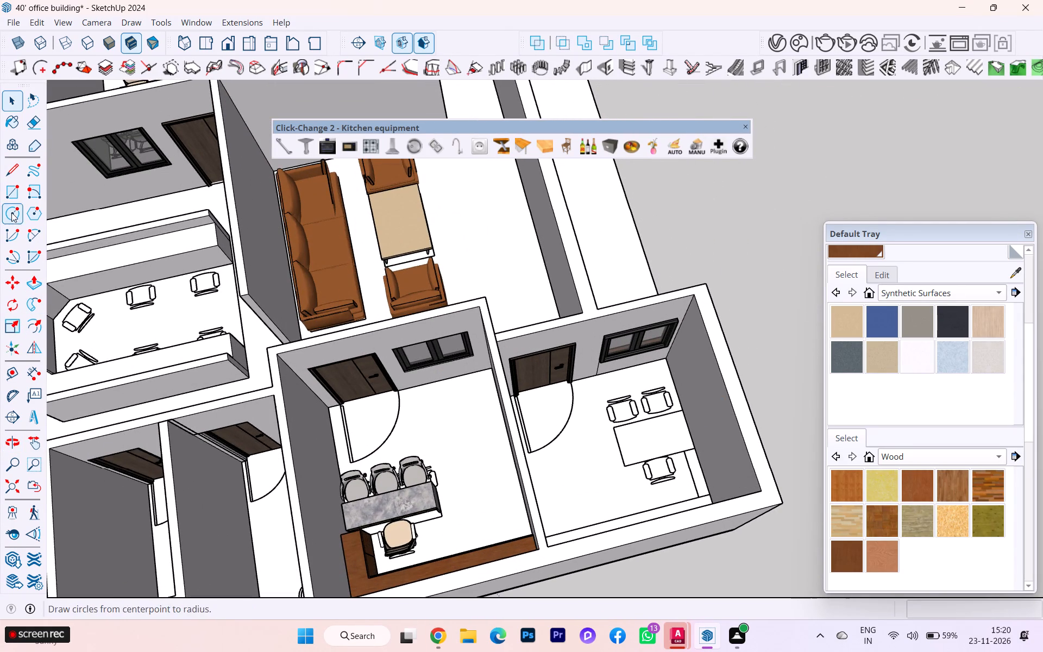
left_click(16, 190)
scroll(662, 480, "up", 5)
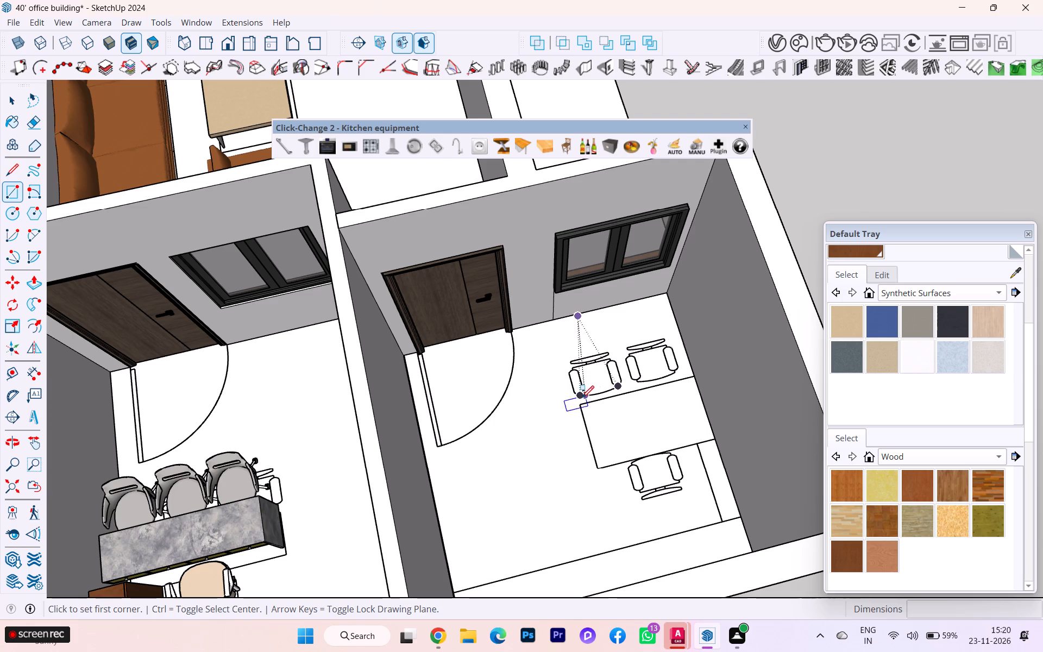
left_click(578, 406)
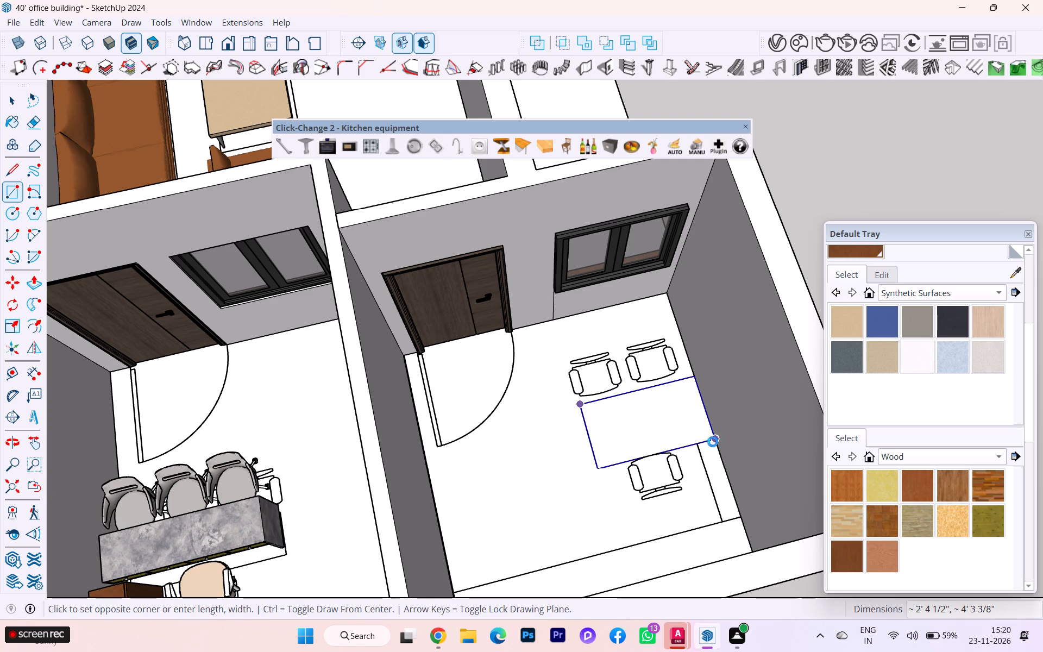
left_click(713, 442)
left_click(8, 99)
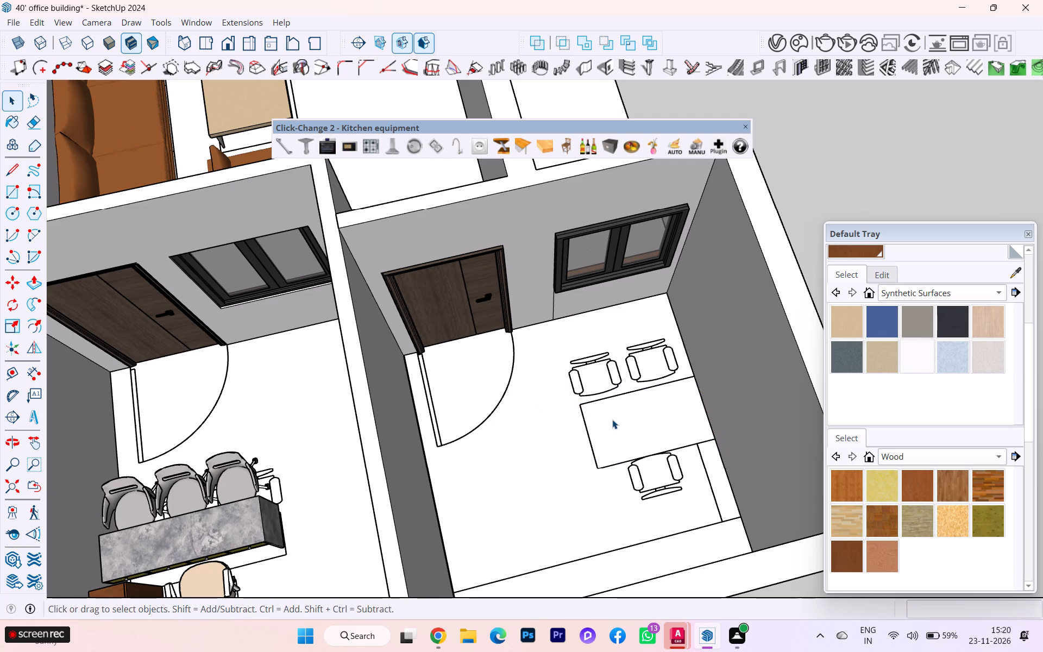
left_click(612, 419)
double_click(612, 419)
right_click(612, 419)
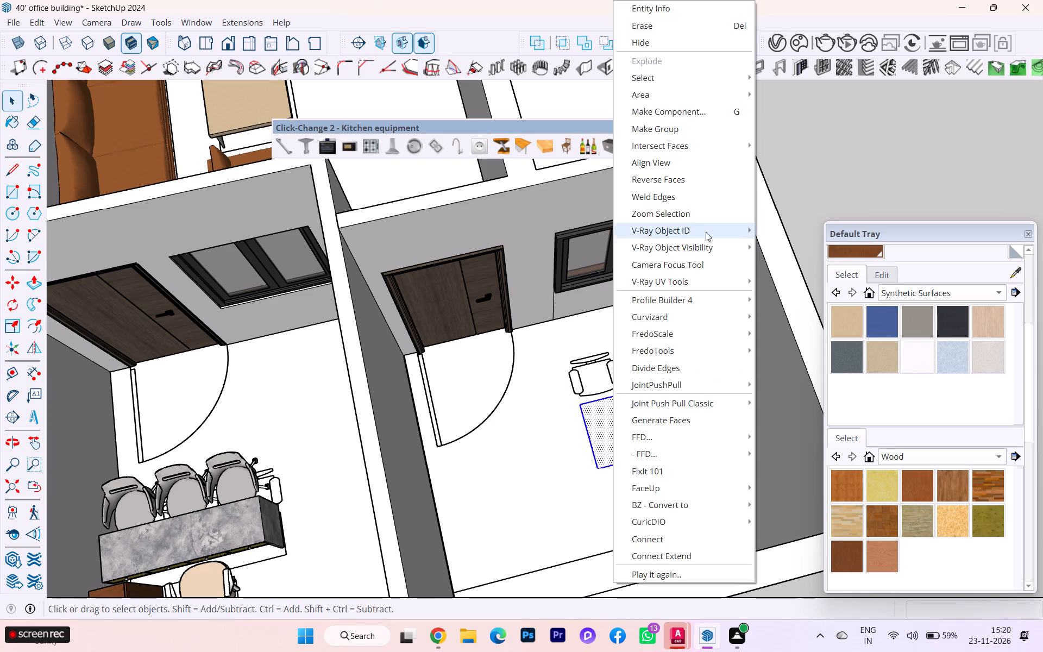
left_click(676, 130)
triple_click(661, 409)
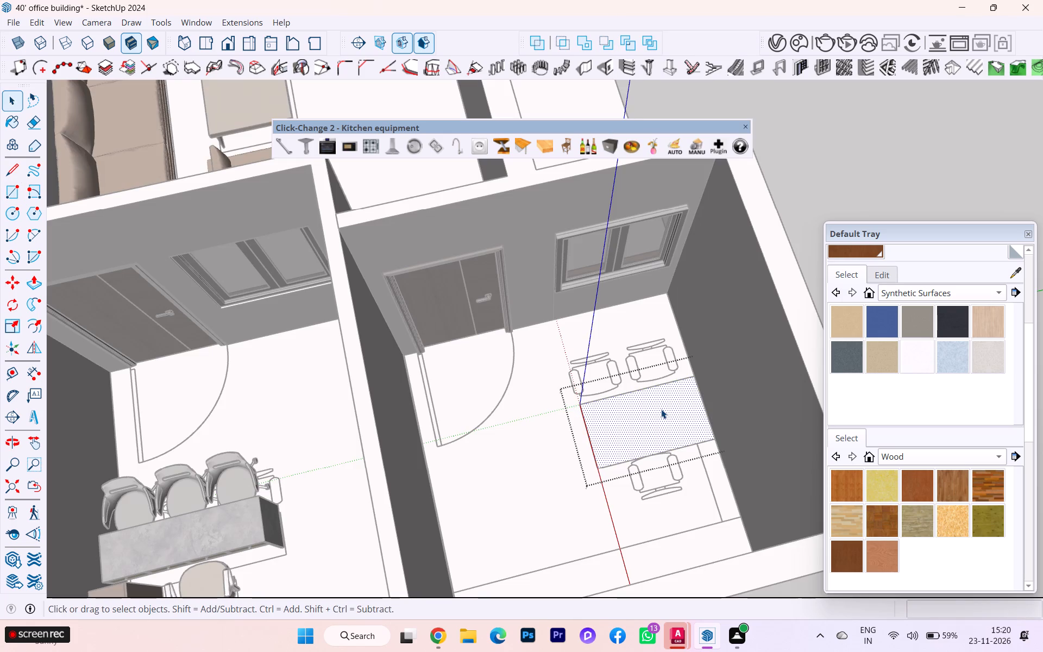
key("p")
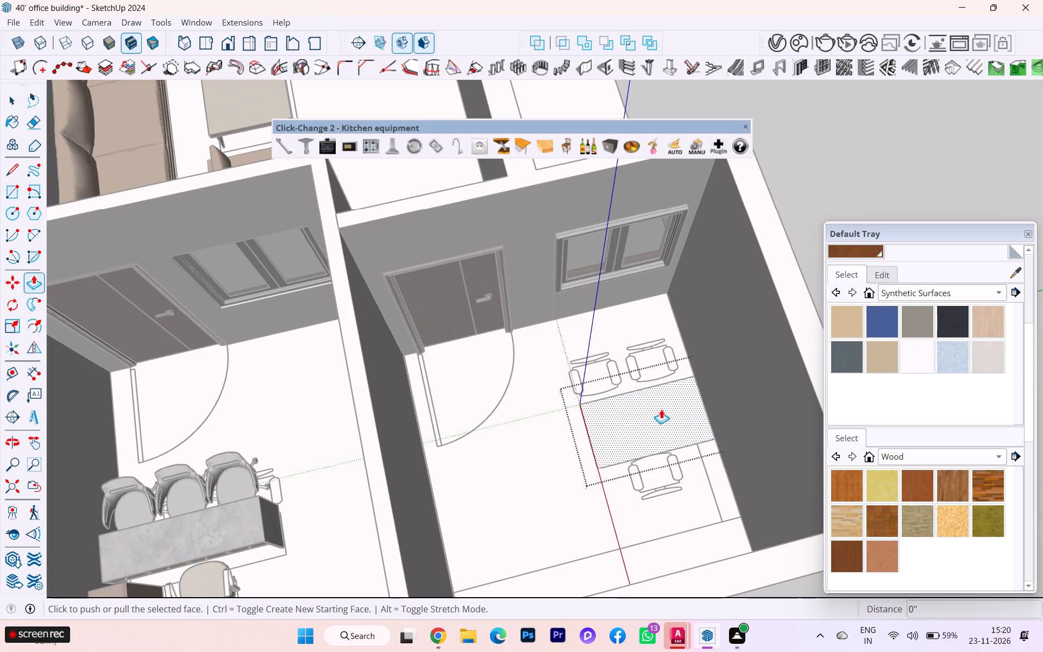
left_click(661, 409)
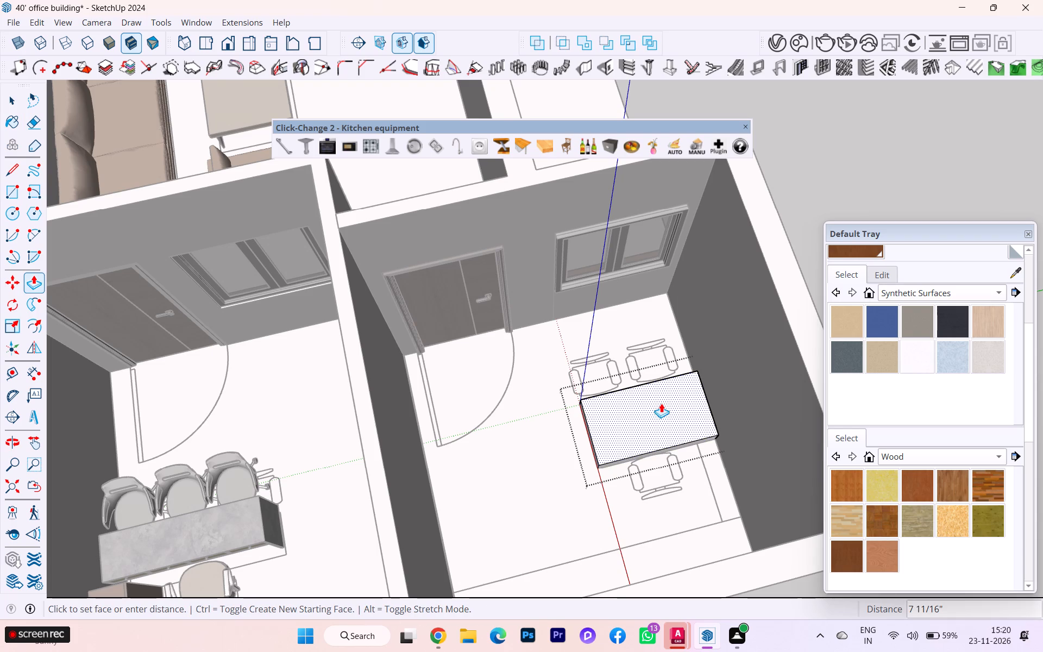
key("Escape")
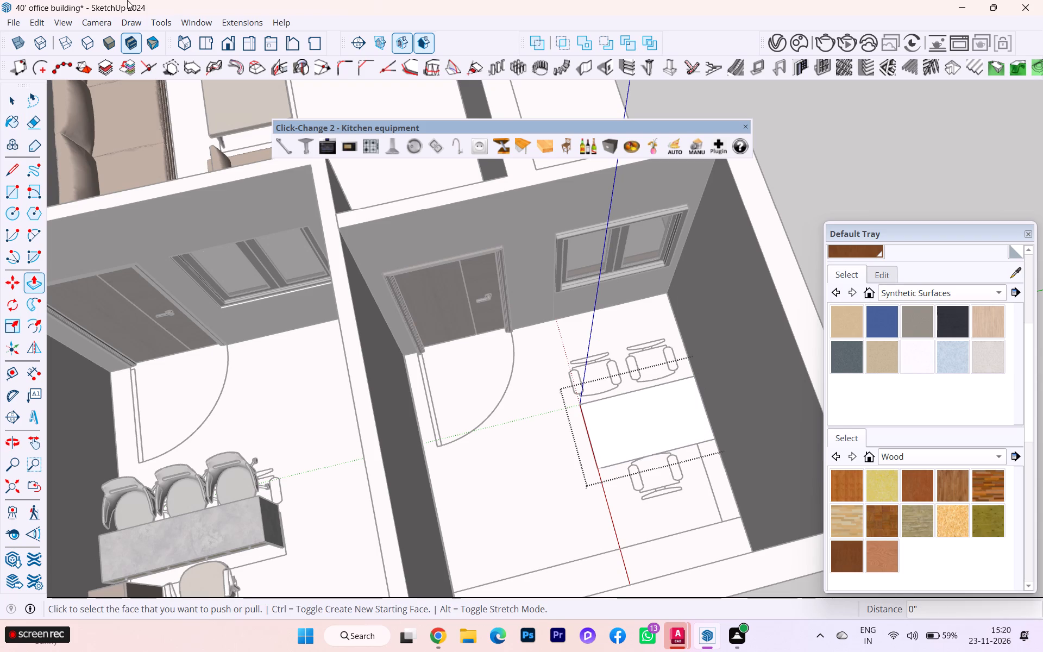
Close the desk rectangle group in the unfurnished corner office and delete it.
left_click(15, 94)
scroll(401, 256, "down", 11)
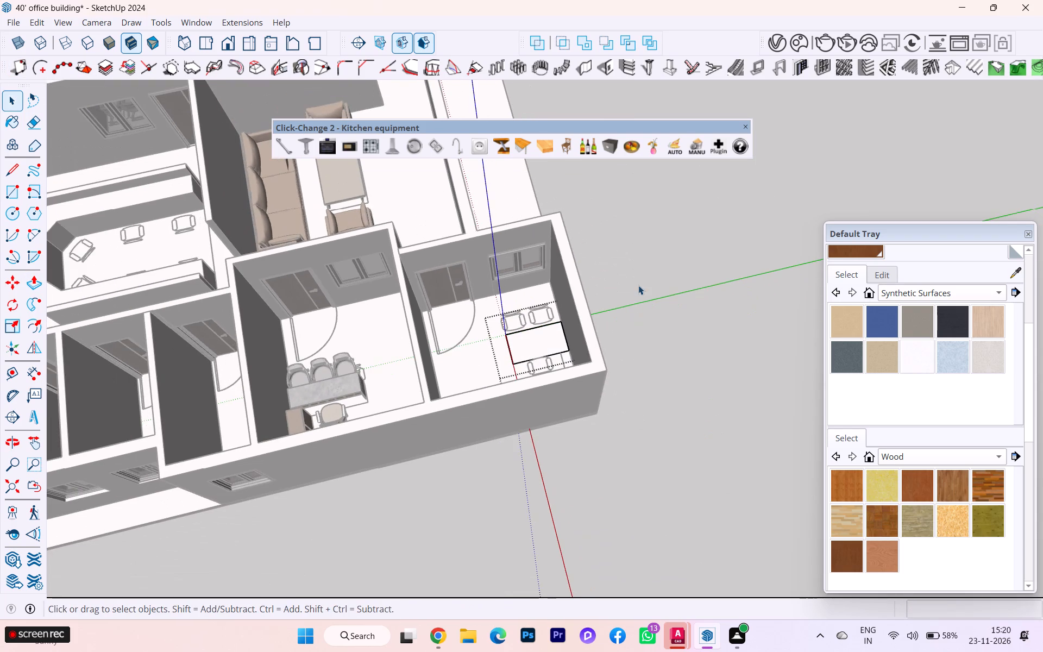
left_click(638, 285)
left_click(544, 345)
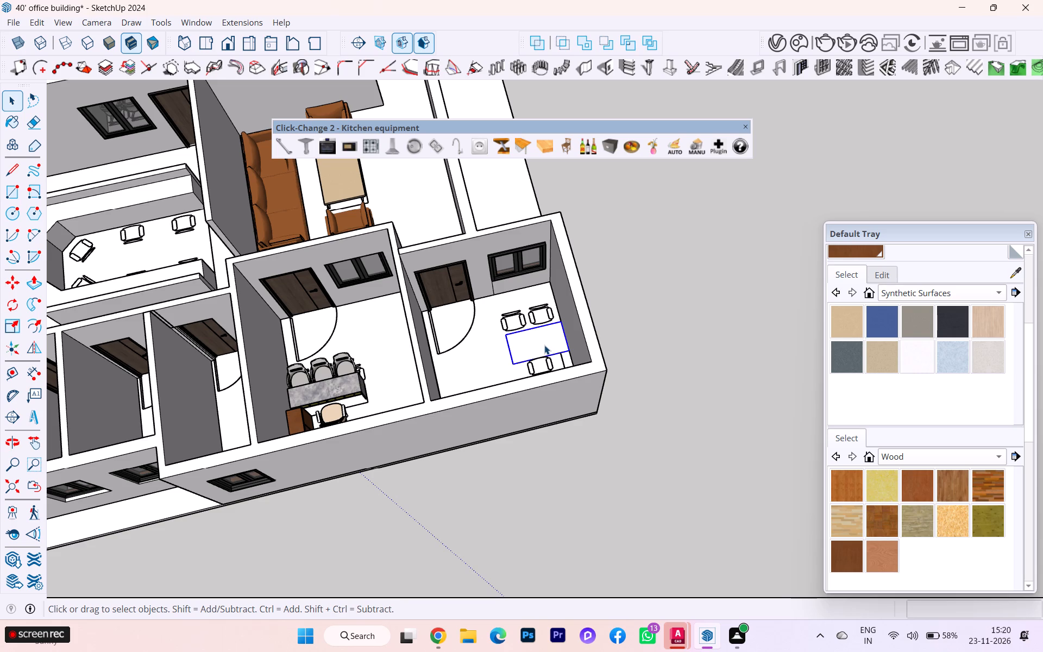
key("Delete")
Examine the corner office within the full floor layout, checking which rooms and desks remain unfinished.
scroll(628, 365, "up", 4)
scroll(761, 321, "down", 1)
scroll(761, 321, "up", 1)
scroll(761, 321, "down", 7)
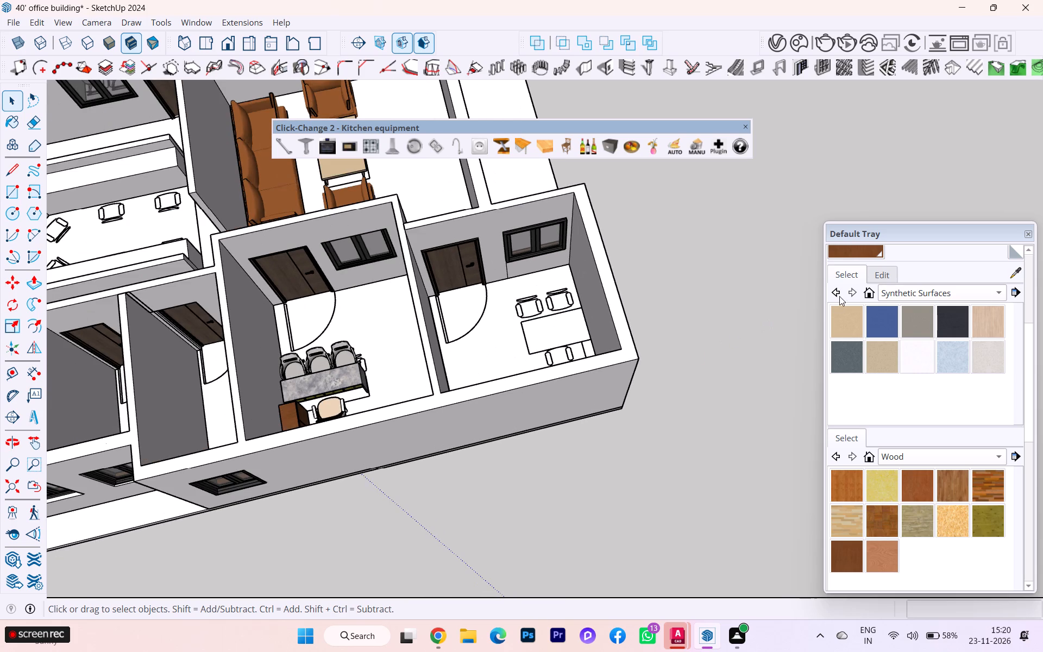
scroll(836, 303, "down", 3)
scroll(692, 296, "down", 3)
scroll(693, 296, "up", 1)
scroll(734, 273, "down", 2)
scroll(734, 273, "up", 2)
scroll(734, 273, "down", 2)
scroll(772, 264, "up", 1)
scroll(772, 264, "down", 2)
scroll(772, 264, "up", 1)
scroll(772, 264, "down", 1)
scroll(772, 264, "up", 1)
scroll(753, 280, "down", 2)
scroll(753, 280, "up", 5)
scroll(753, 281, "down", 1)
scroll(610, 350, "down", 2)
scroll(464, 376, "down", 2)
scroll(463, 378, "up", 1)
scroll(453, 415, "down", 2)
scroll(450, 418, "up", 1)
scroll(448, 421, "down", 2)
scroll(448, 253, "up", 5)
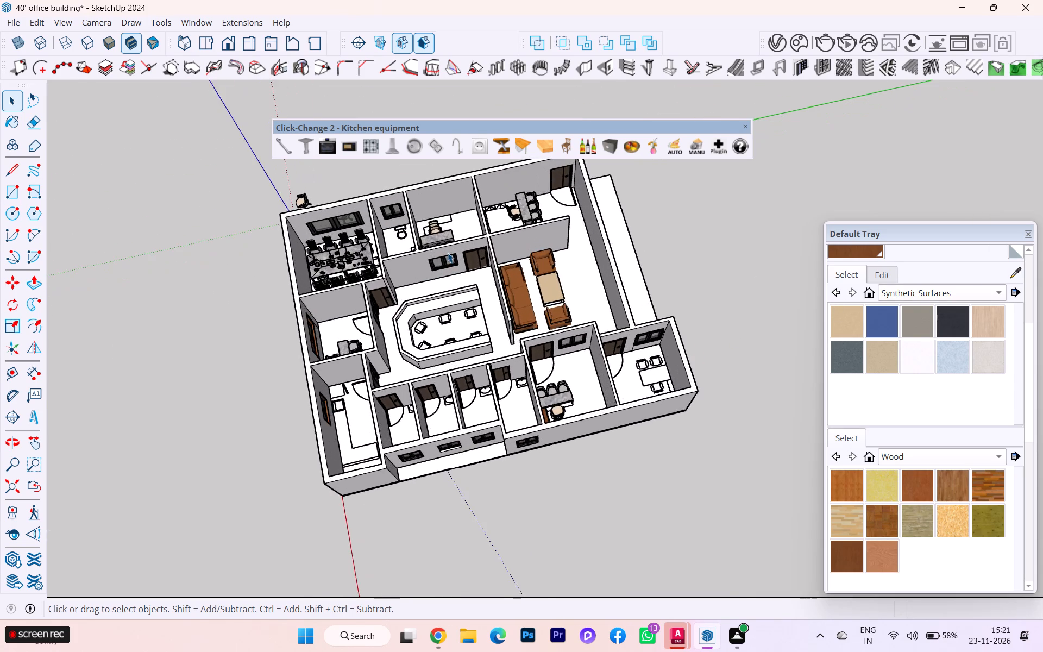
Delete the two stray chairs standing outside the building near the conference room corner.
scroll(448, 224, "up", 8)
scroll(468, 255, "down", 2)
scroll(397, 279, "down", 1)
middle_click_drag(299, 274, 450, 337)
scroll(301, 297, "down", 1)
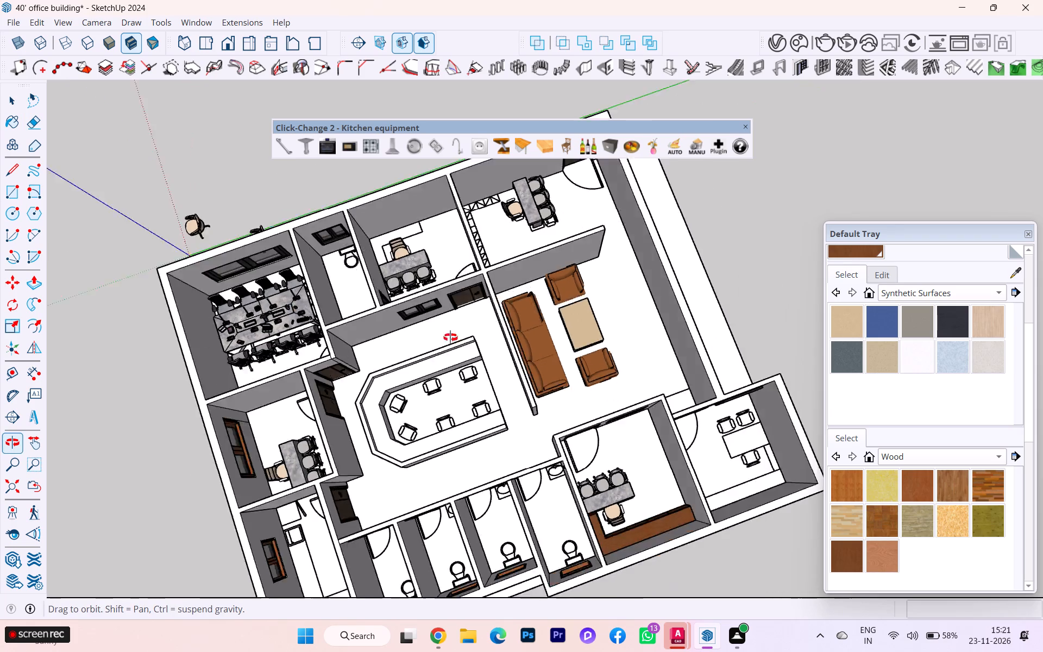
middle_click_drag(450, 337, 787, 259)
scroll(362, 229, "down", 5)
scroll(336, 266, "up", 6)
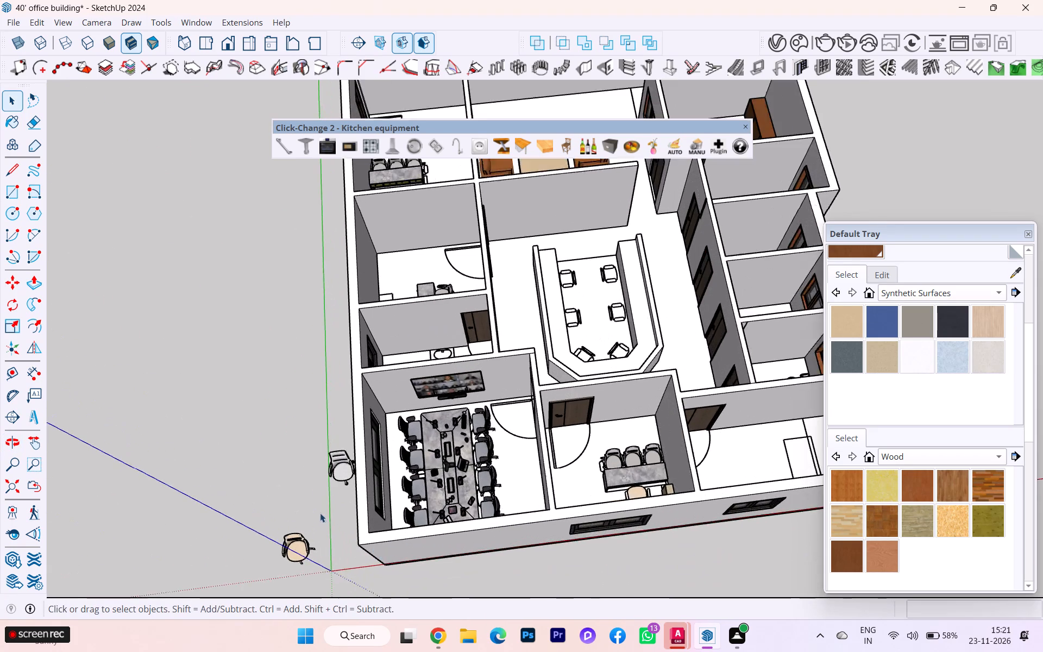
scroll(320, 513, "up", 1)
middle_click_drag(368, 453, 454, 388)
scroll(413, 449, "up", 3)
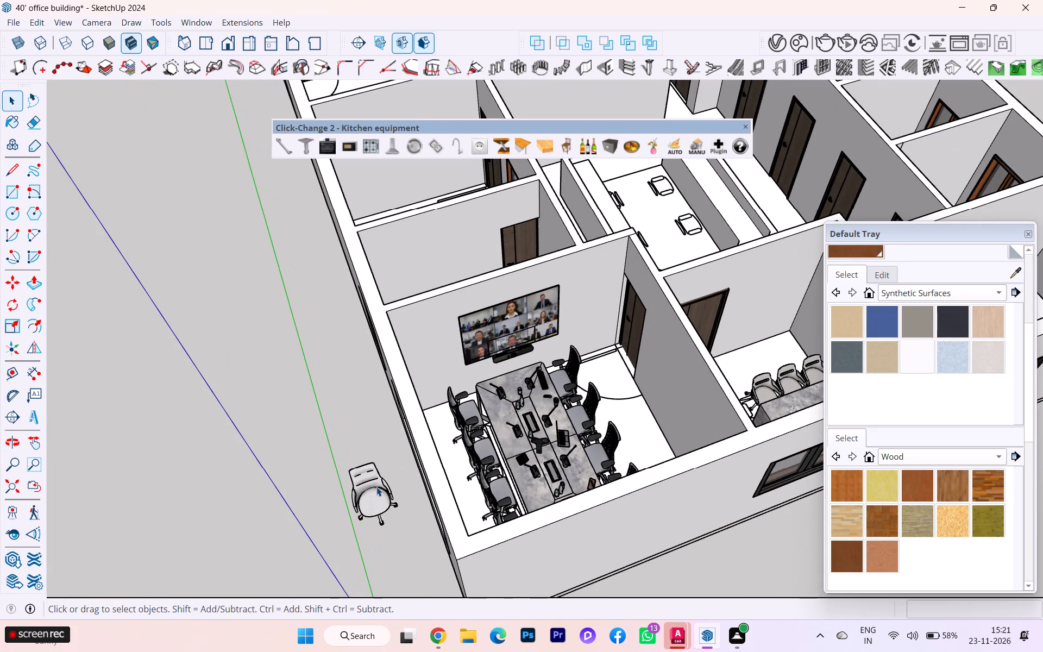
left_click(376, 487)
key("Delete")
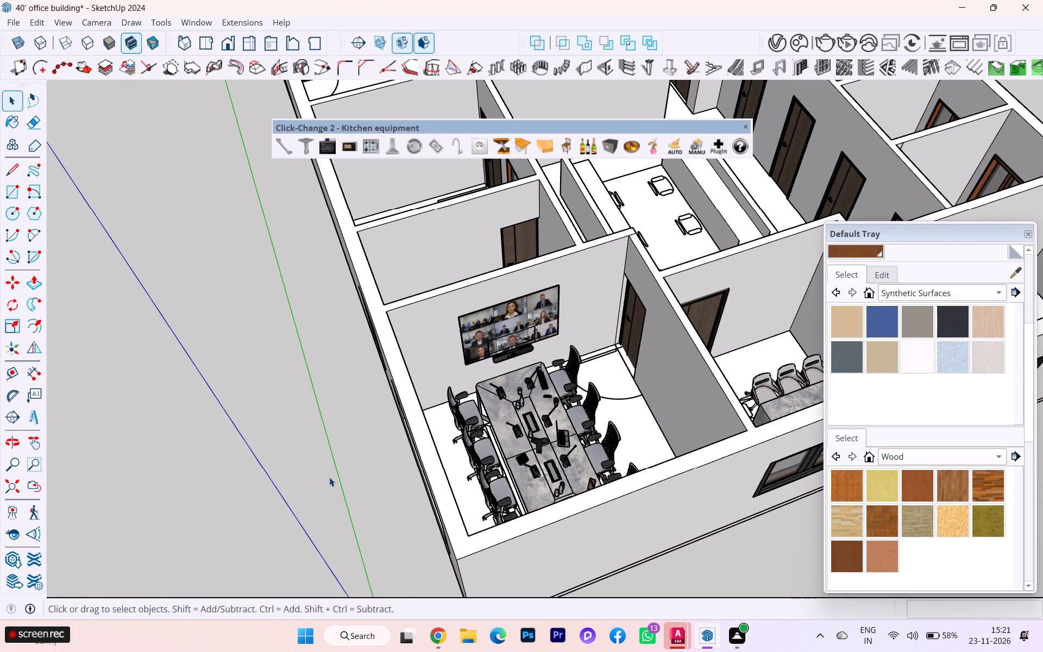
scroll(327, 468, "down", 7)
scroll(356, 450, "up", 5)
scroll(353, 458, "down", 1)
left_click(340, 542)
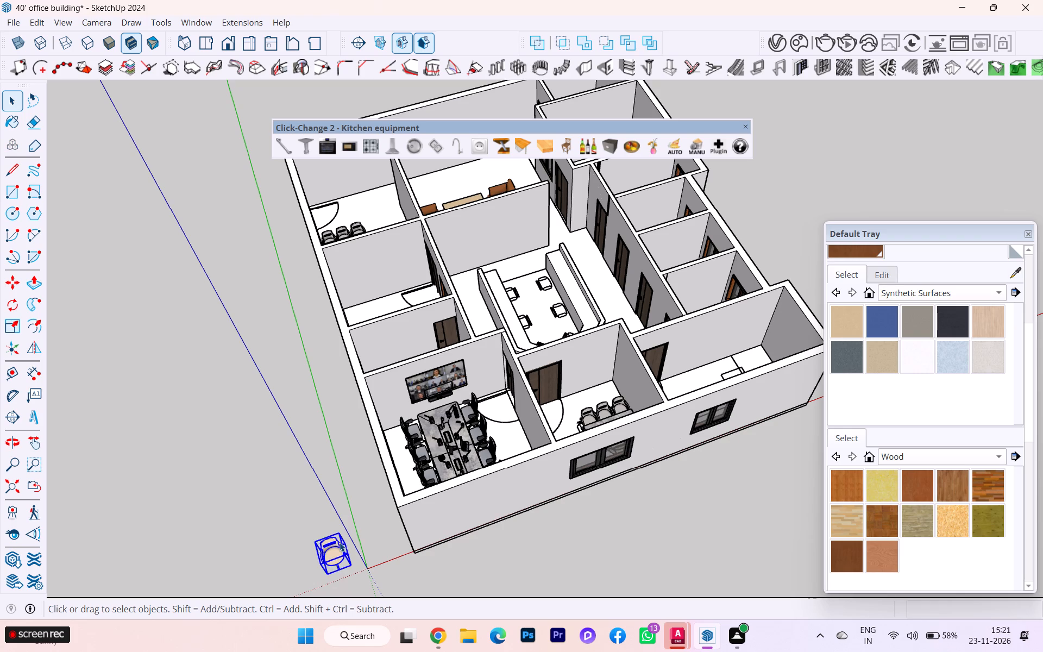
key("Delete")
Open the U-shaped reception counter group and paint its inner worktop face with the plain grey Synthetic Surfaces material.
scroll(505, 404, "up", 4)
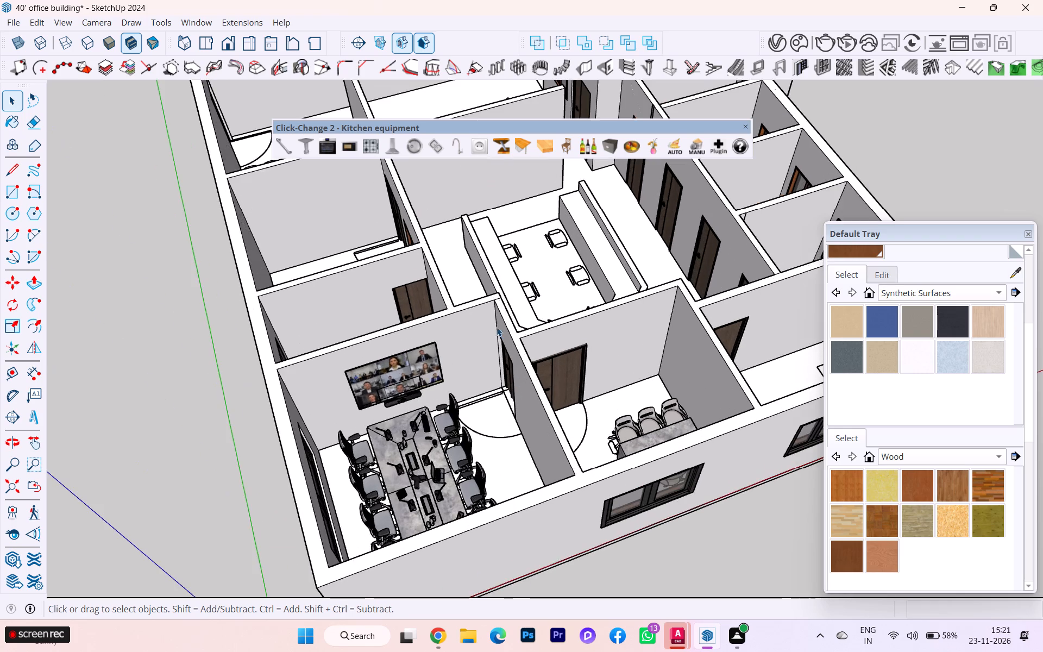
scroll(475, 282, "up", 1)
scroll(440, 255, "down", 5)
middle_click_drag(521, 291, 435, 396)
scroll(435, 395, "down", 1)
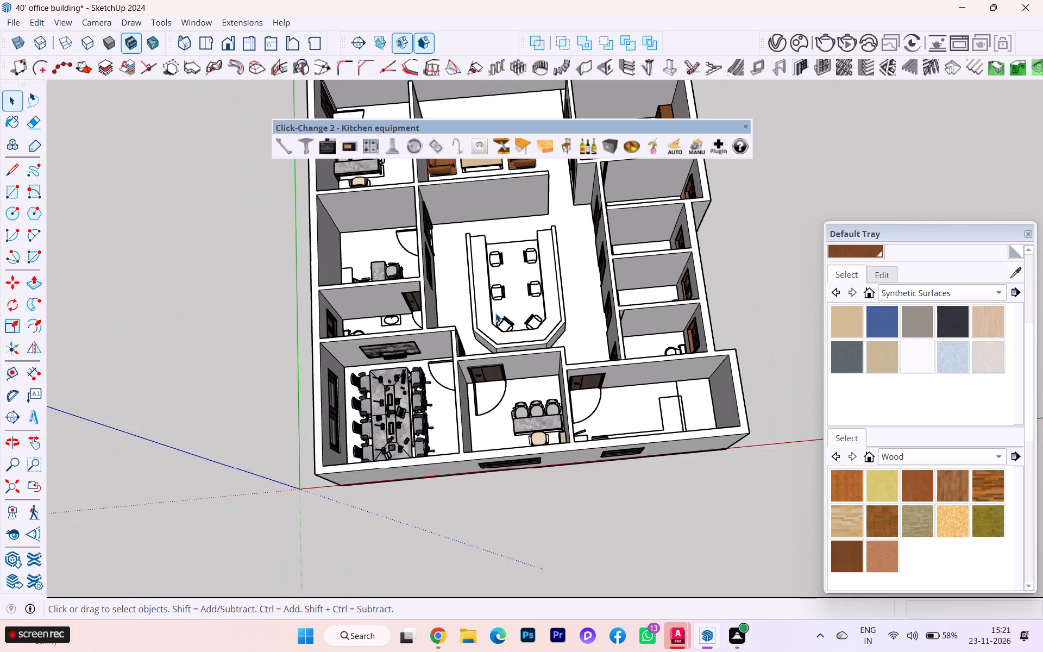
scroll(495, 313, "down", 2)
scroll(624, 487, "up", 3)
scroll(498, 350, "up", 2)
scroll(498, 350, "down", 4)
scroll(507, 325, "up", 2)
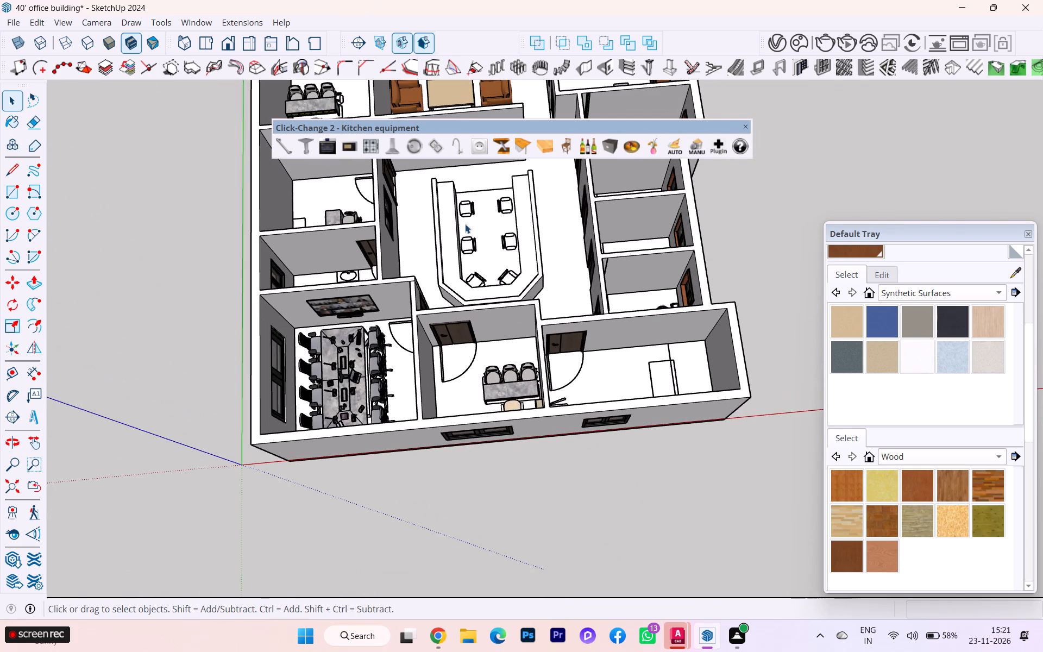
scroll(468, 230, "down", 1)
middle_click_drag(468, 232, 561, 200)
scroll(662, 291, "down", 5)
scroll(508, 268, "up", 3)
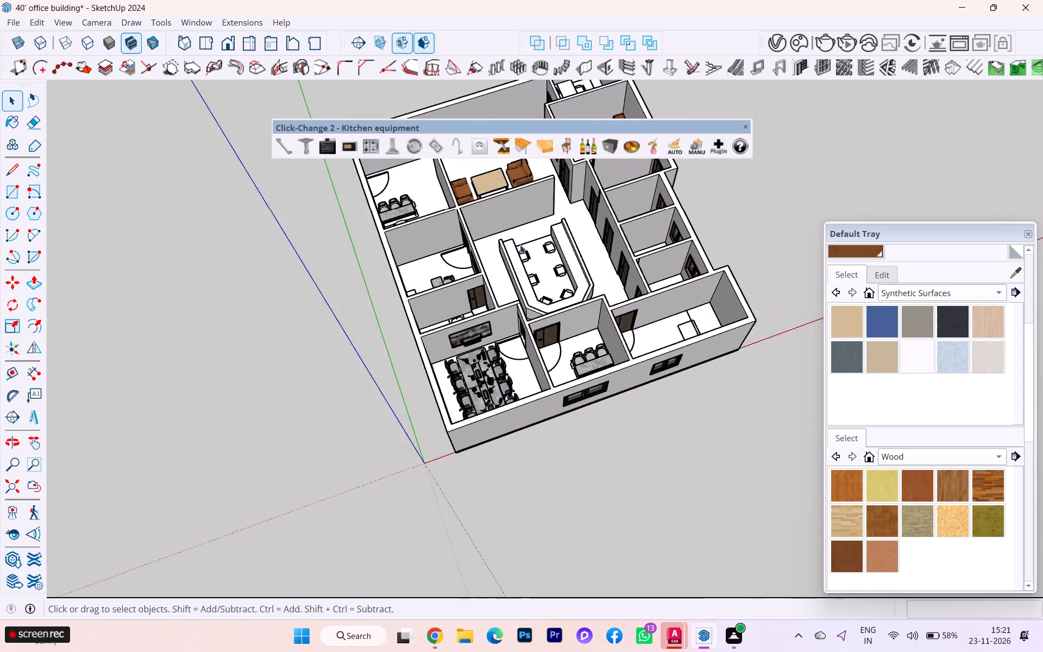
scroll(520, 244, "up", 10)
triple_click(508, 265)
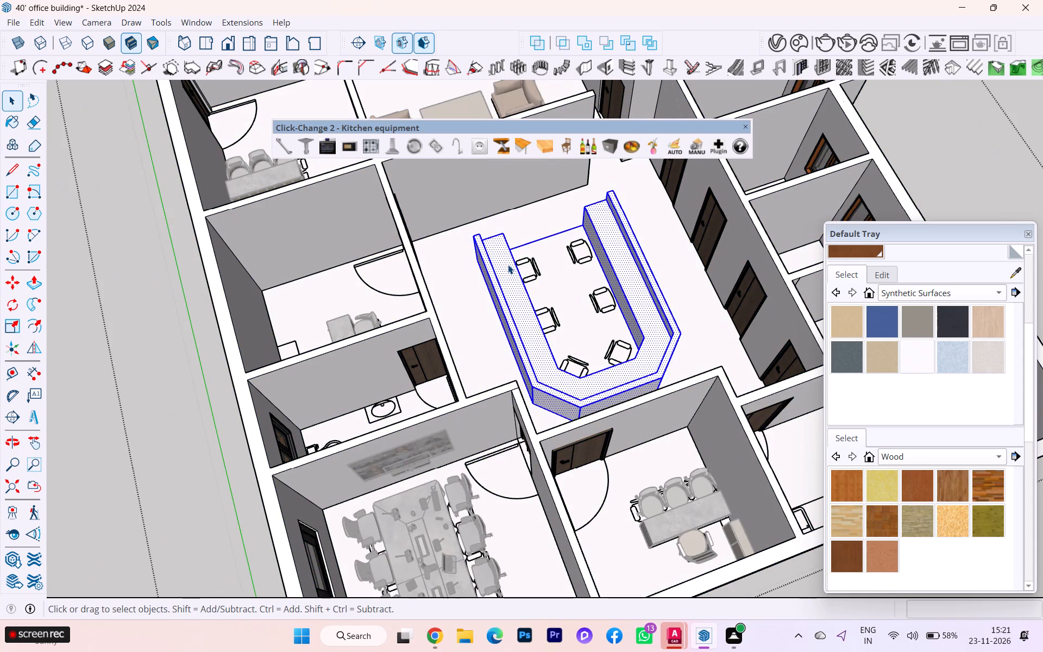
double_click(508, 265)
scroll(561, 316, "down", 1)
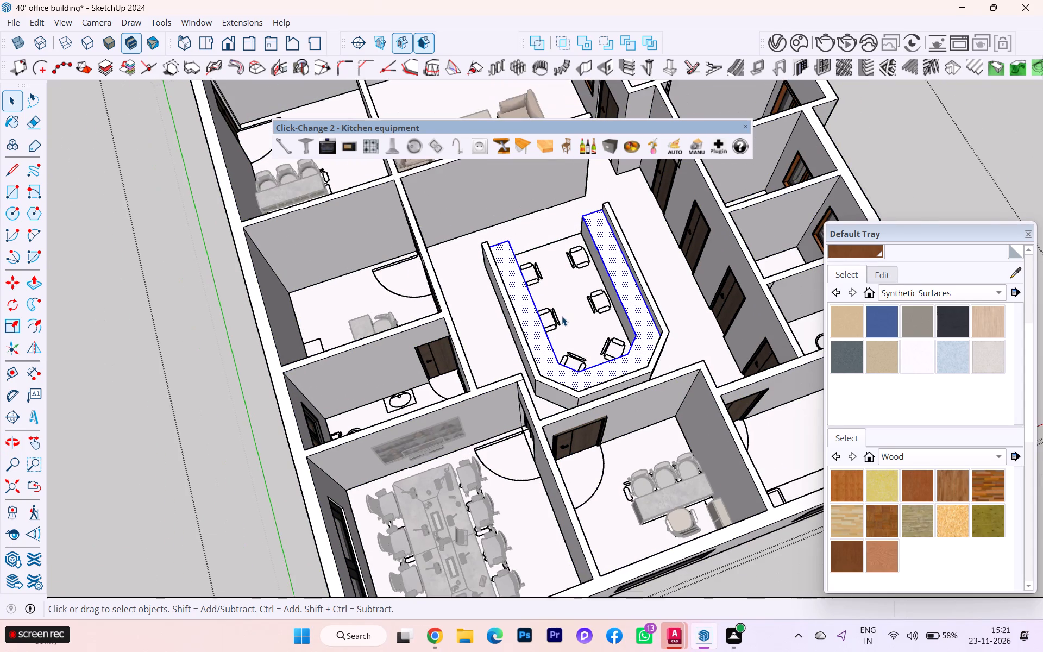
scroll(565, 323, "down", 2)
scroll(537, 354, "up", 4)
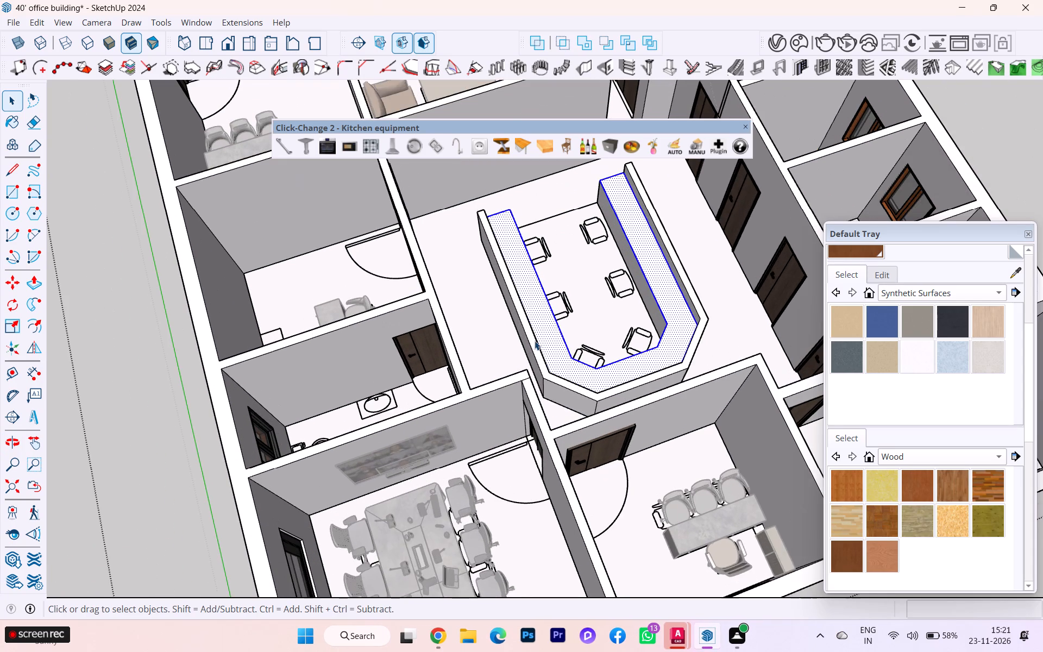
left_click(1015, 273)
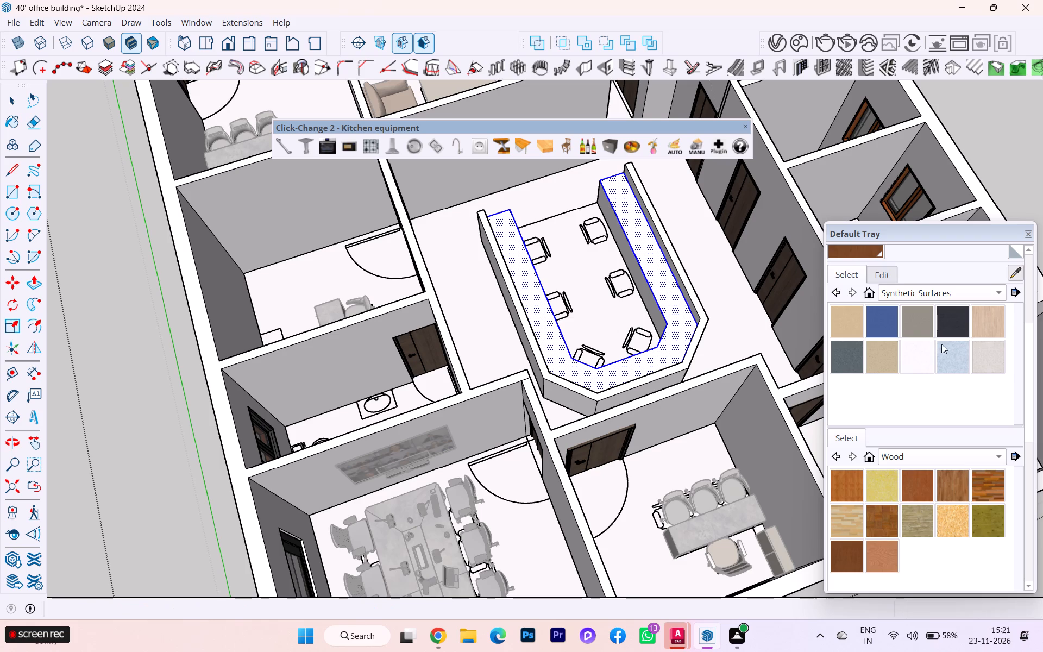
left_click(914, 317)
left_click(536, 301)
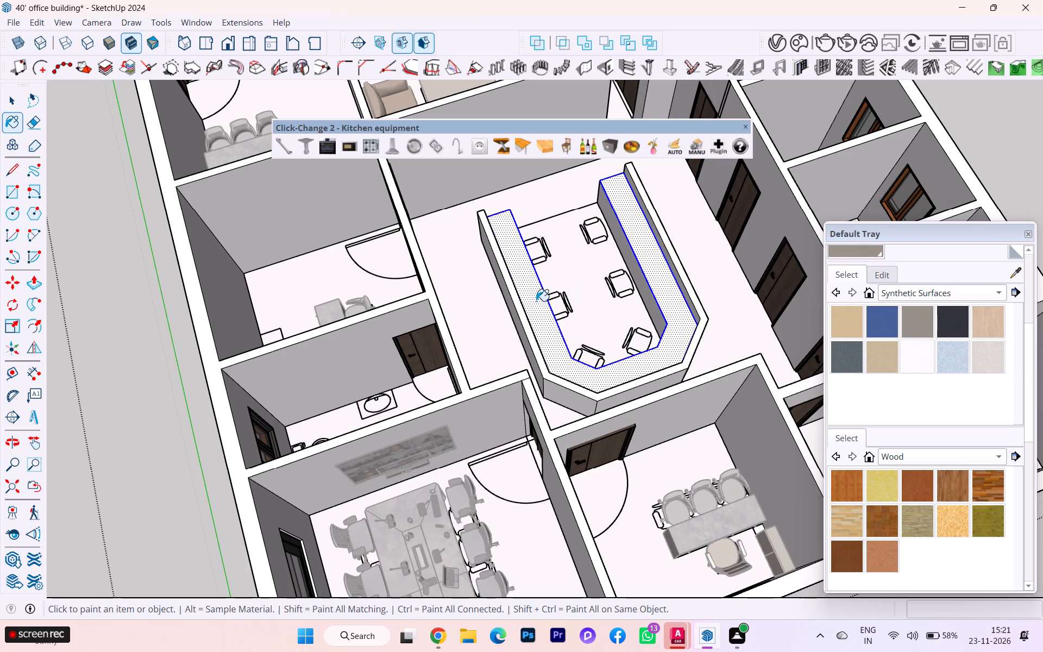
Paint the top face of the reception counter's raised outer rim with the grey Synthetic Surfaces material.
scroll(539, 331, "up", 3)
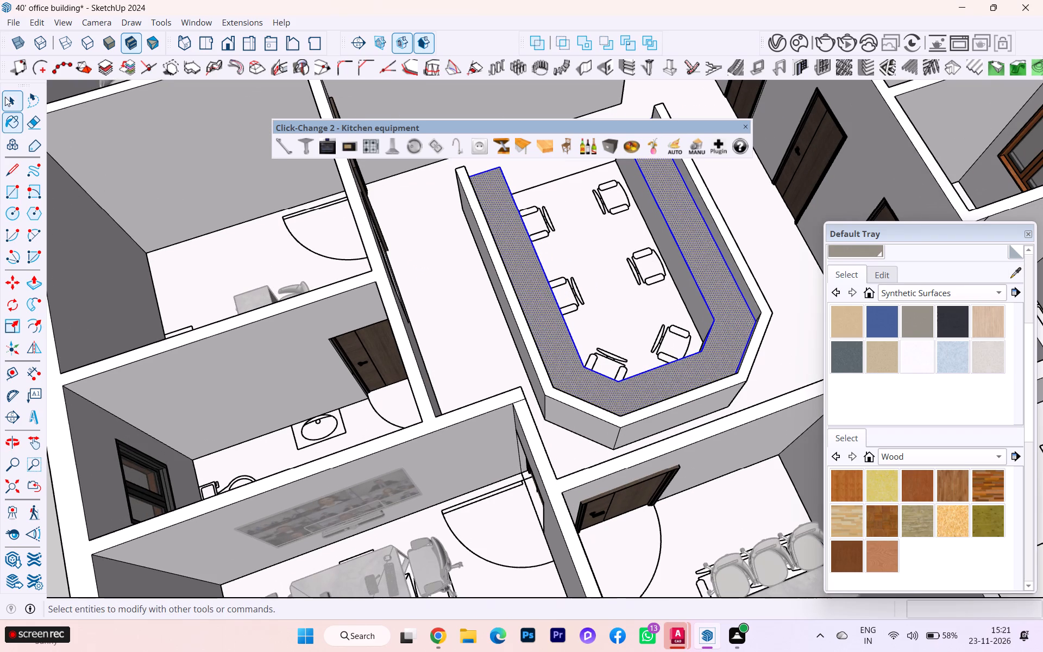
left_click(11, 95)
triple_click(495, 274)
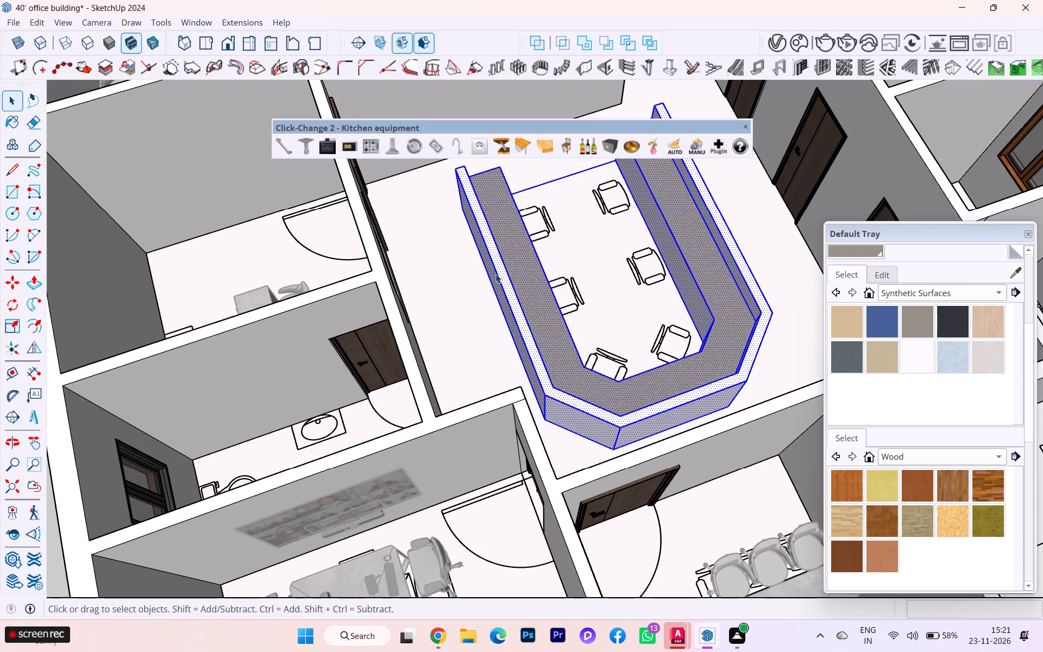
double_click(495, 274)
scroll(539, 287, "up", 1)
left_click(1016, 273)
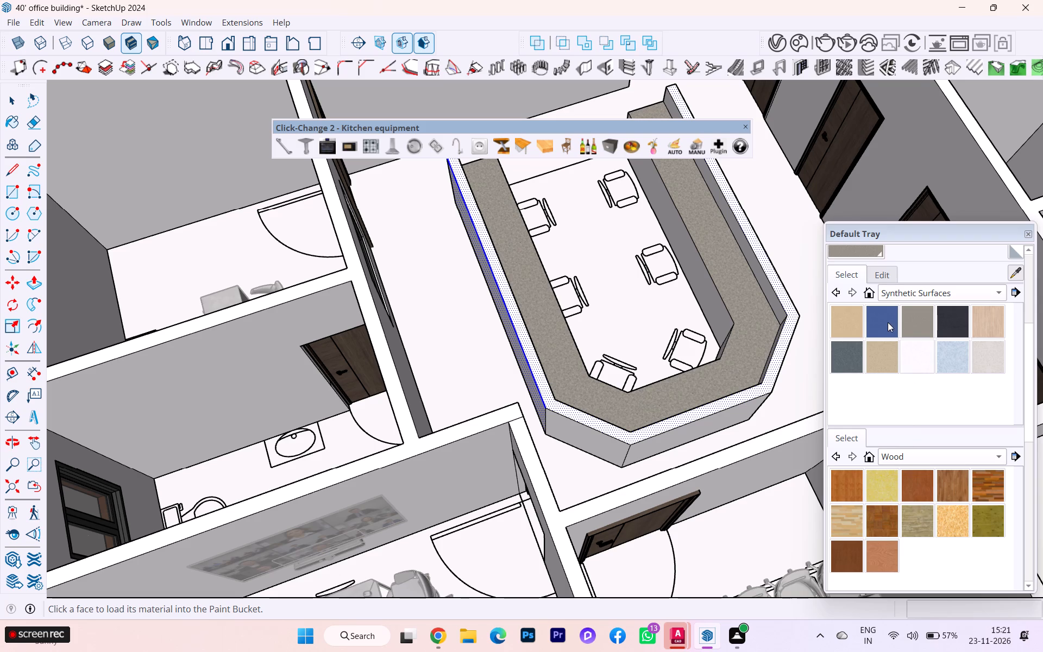
left_click(916, 314)
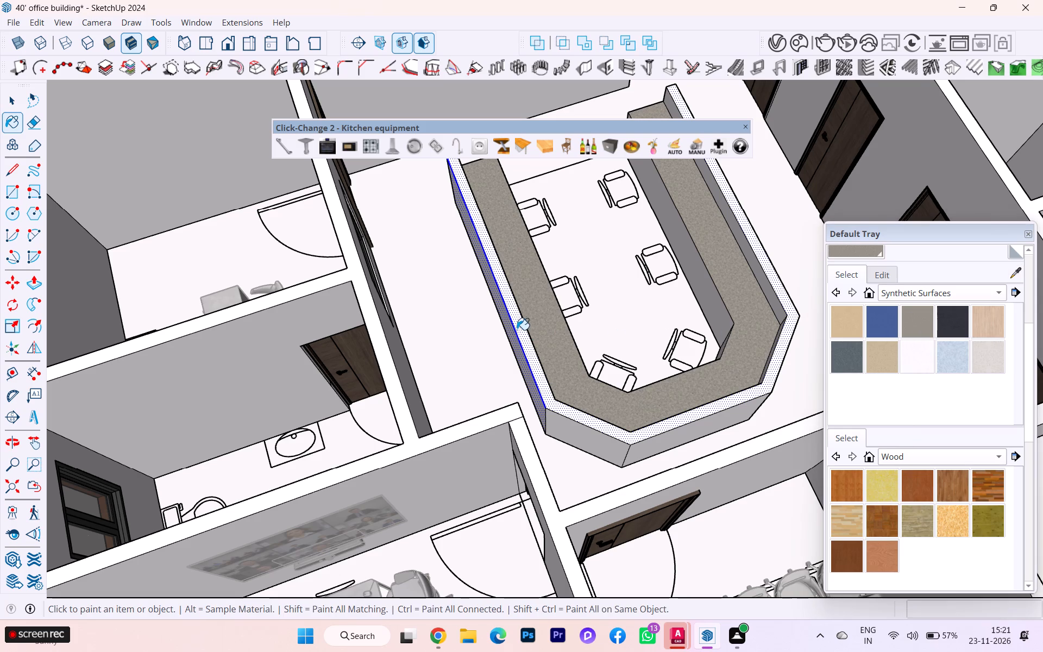
left_click(519, 324)
Paint the counter's outer vertical faces at one angled corner and the closed end with the grey Synthetic Surfaces material.
scroll(591, 388, "down", 1)
middle_click_drag(591, 388, 581, 362)
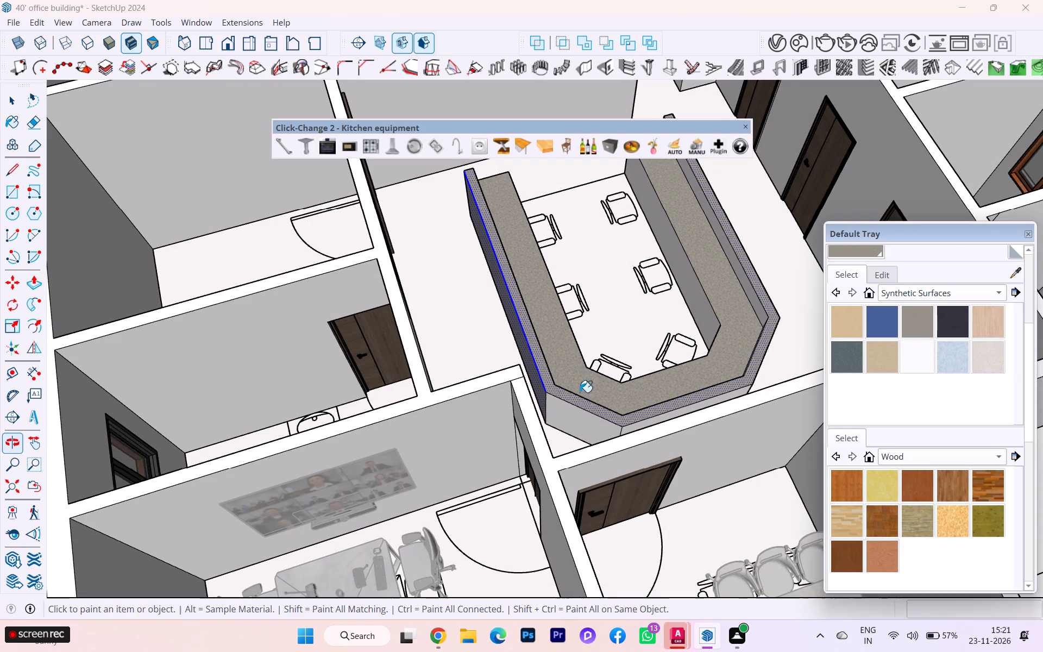
left_click(575, 420)
left_click(651, 425)
scroll(678, 417, "up", 2)
scroll(678, 417, "down", 1)
scroll(678, 417, "up", 2)
scroll(665, 415, "down", 2)
scroll(664, 414, "up", 2)
scroll(663, 414, "down", 1)
scroll(663, 414, "up", 5)
scroll(652, 408, "down", 2)
scroll(652, 408, "up", 3)
scroll(632, 416, "down", 3)
scroll(632, 416, "up", 1)
middle_click_drag(632, 421, 621, 500)
scroll(621, 500, "up", 5)
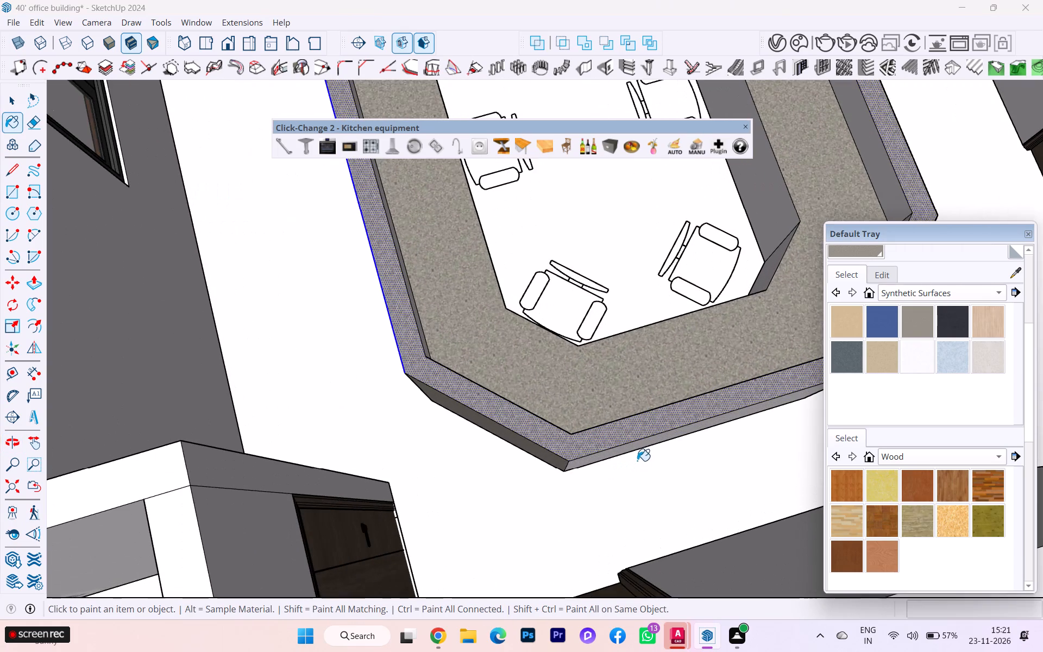
left_click(630, 446)
Paint the opposite angled corner and the adjoining long outer side of the counter with the same grey material.
scroll(573, 414, "down", 2)
scroll(558, 409, "up", 2)
scroll(553, 409, "down", 1)
scroll(543, 409, "up", 1)
scroll(563, 386, "down", 2)
middle_click_drag(512, 365, 354, 282)
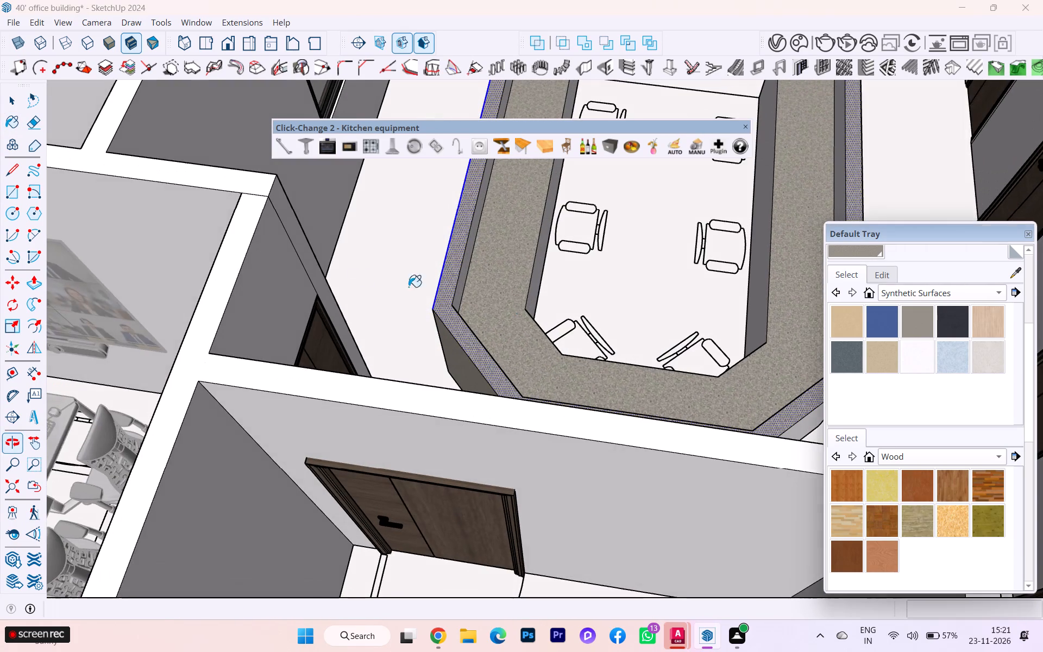
scroll(452, 303, "down", 2)
scroll(614, 358, "down", 1)
middle_click_drag(616, 359, 432, 355)
scroll(640, 421, "up", 6)
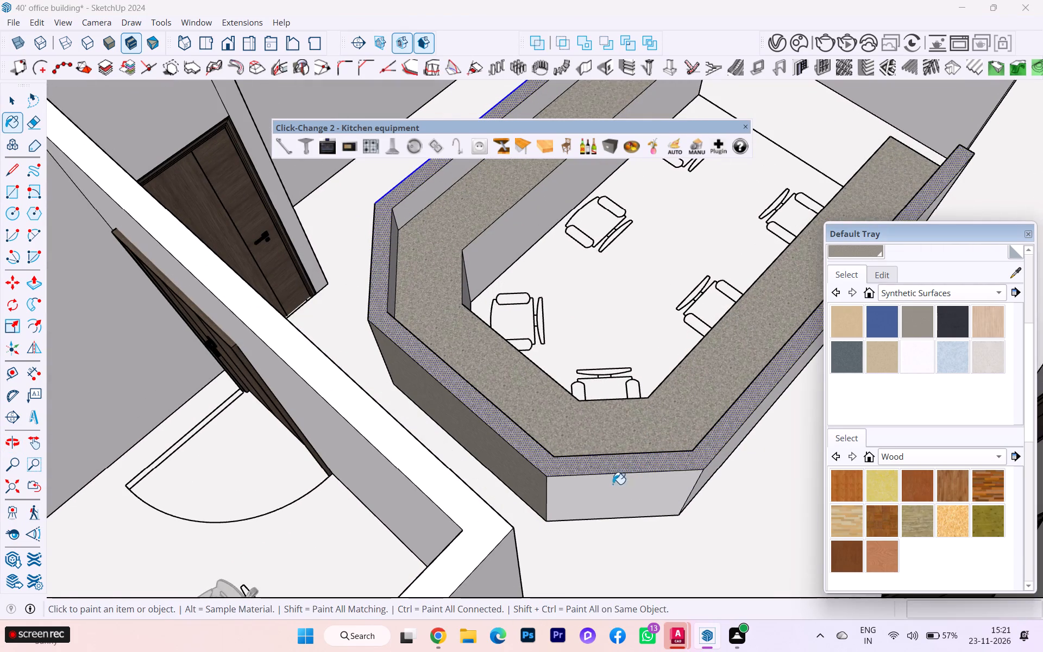
left_click(611, 485)
scroll(525, 392, "down", 4)
middle_click_drag(763, 381, 642, 334)
scroll(636, 353, "up", 4)
left_click(623, 457)
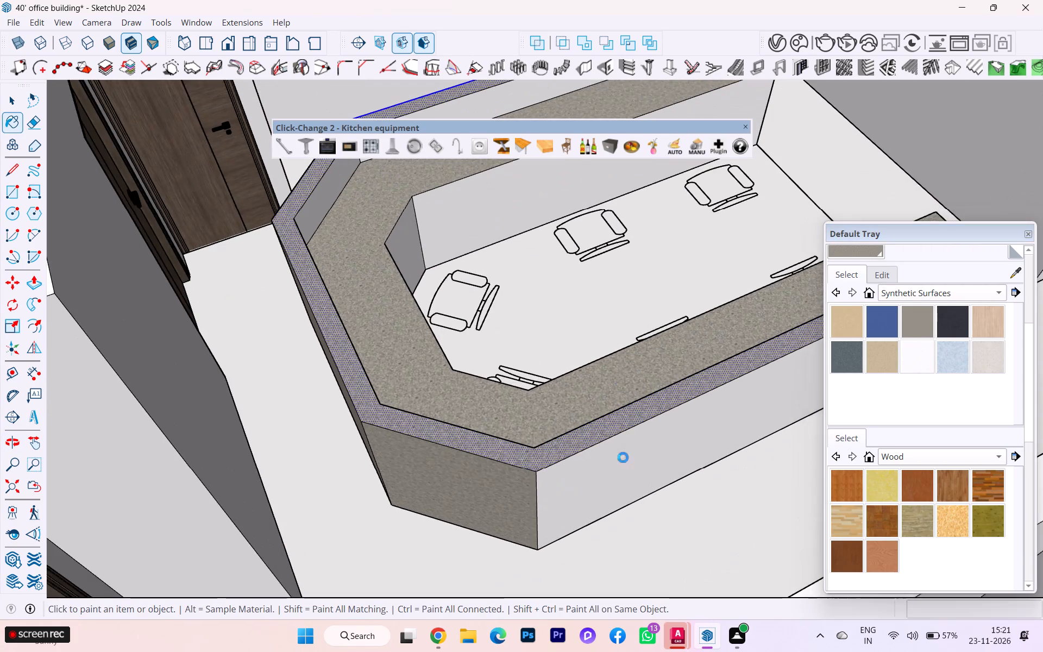
Paint the inner vertical faces and inner rim faces along one leg and the closed end of the counter grey.
scroll(693, 390, "down", 4)
scroll(683, 395, "up", 1)
scroll(601, 373, "down", 2)
middle_click_drag(600, 373, 509, 418)
scroll(493, 391, "up", 3)
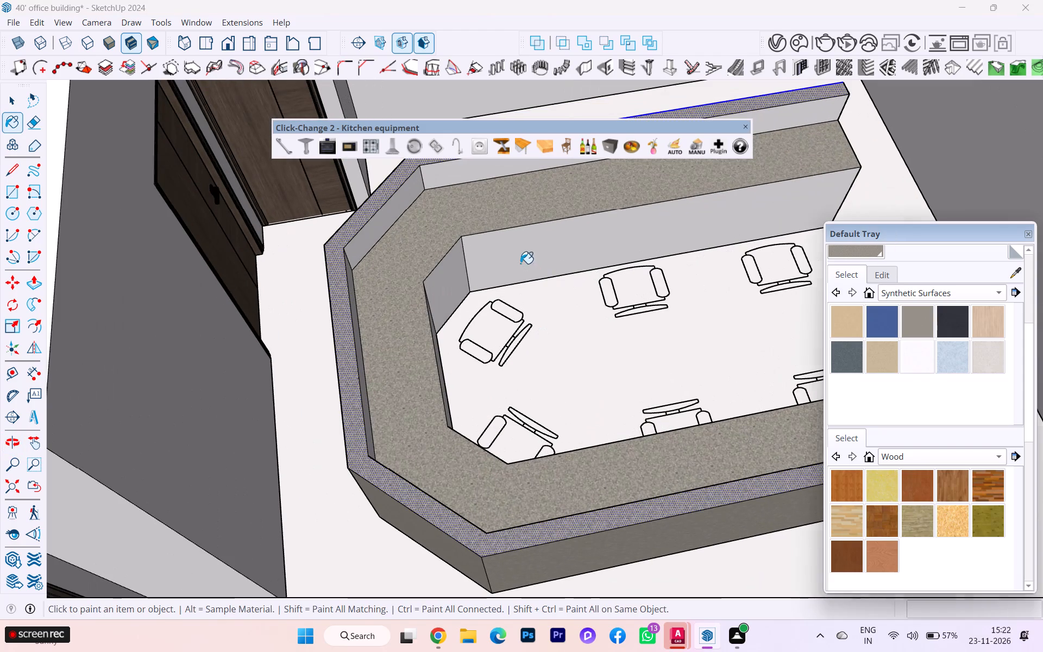
left_click(520, 264)
left_click(428, 283)
scroll(434, 292, "down", 1)
left_click(386, 232)
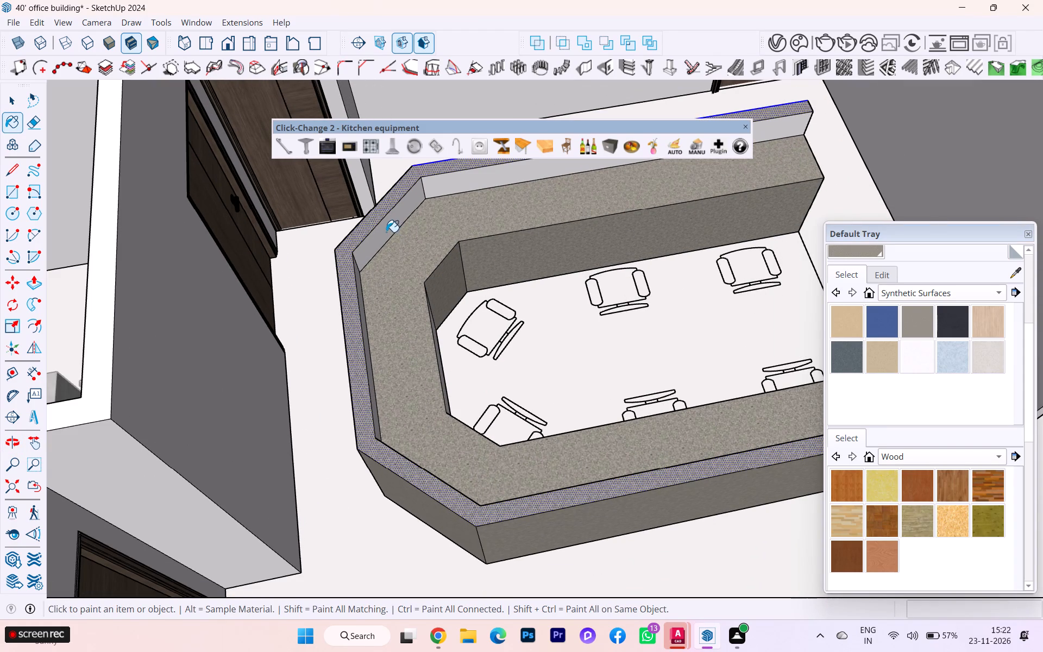
left_click(475, 179)
scroll(513, 242, "up", 1)
middle_click_drag(501, 248, 287, 247)
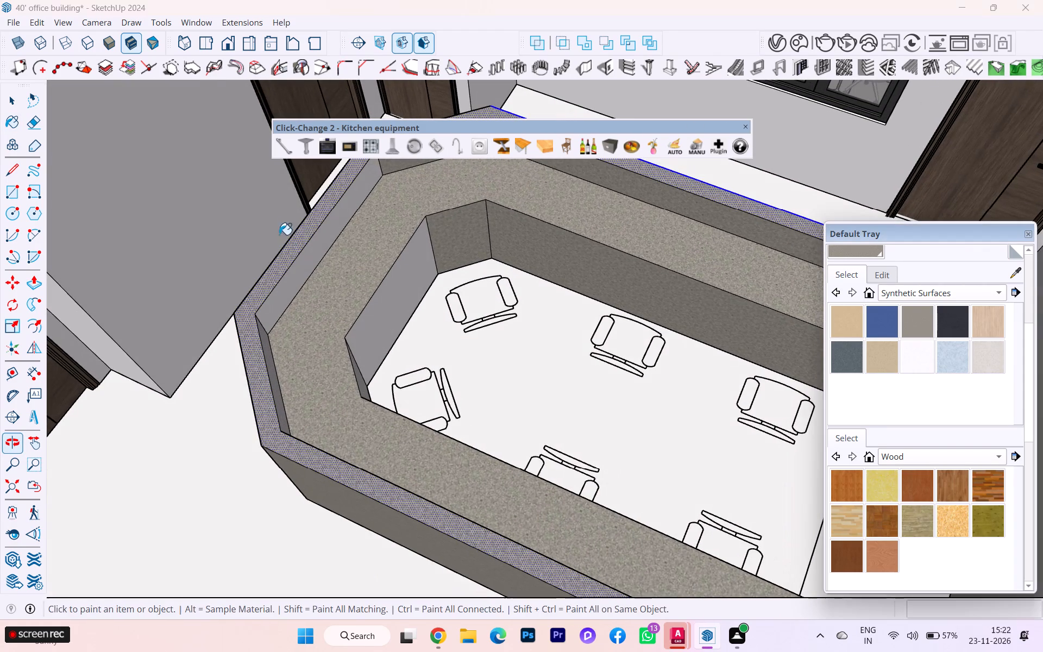
left_click(320, 233)
left_click(402, 292)
Paint the remaining inner vertical faces and inner rim faces at the other corner and leg of the counter grey.
scroll(442, 308, "down", 1)
middle_click_drag(437, 308, 226, 289)
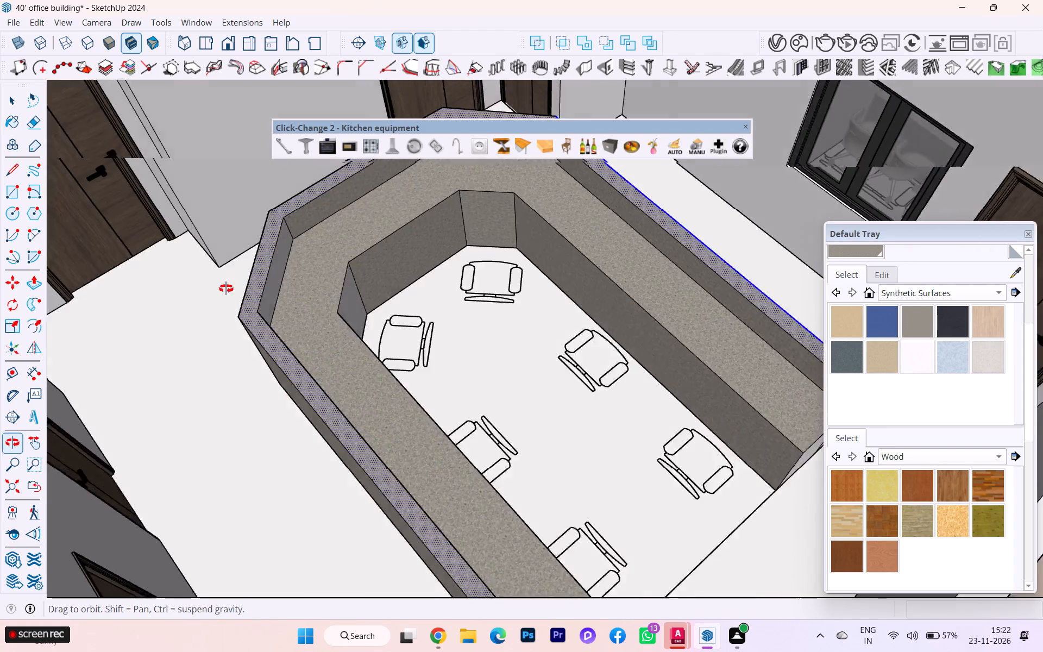
middle_click_drag(226, 289, 225, 289)
scroll(313, 247, "up", 1)
scroll(313, 247, "down", 1)
left_click(276, 231)
left_click(358, 265)
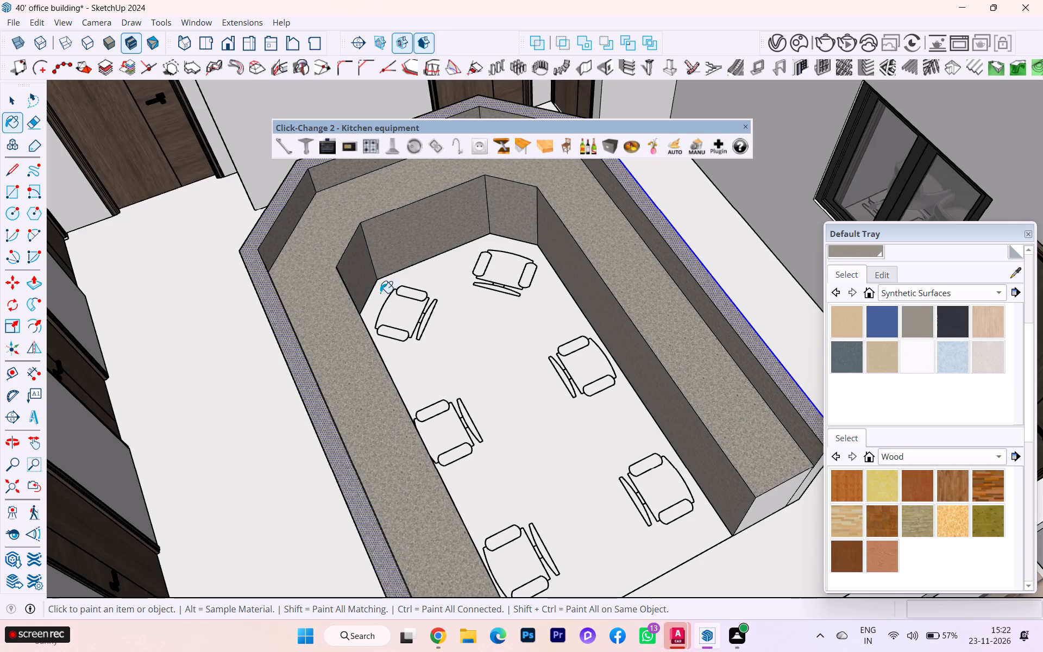
scroll(377, 295, "down", 1)
middle_click_drag(363, 297, 210, 289)
left_click(306, 257)
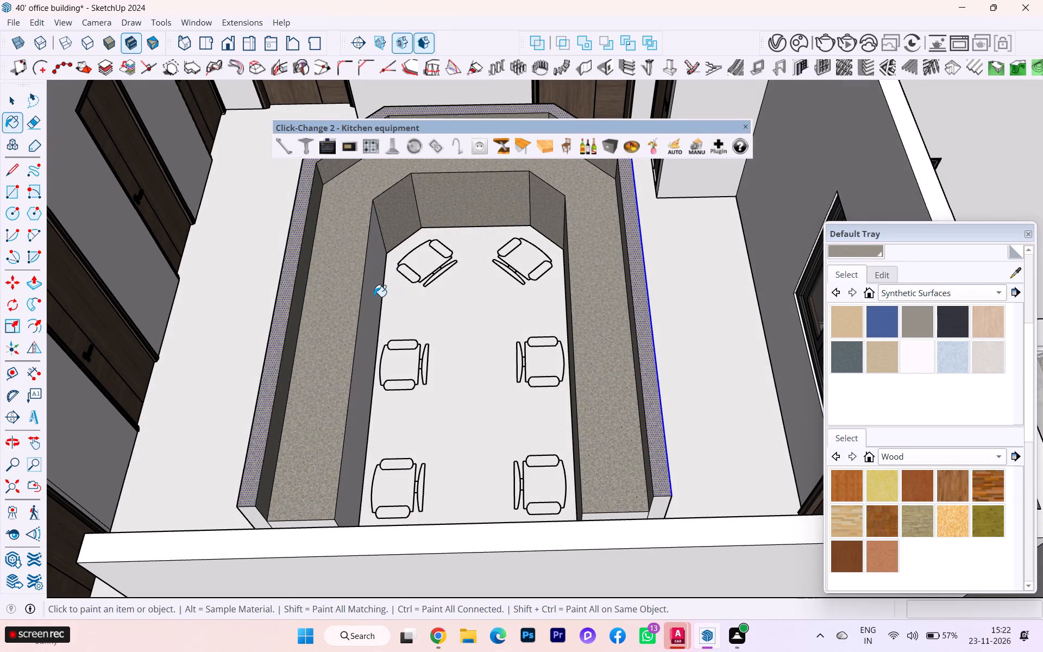
left_click(374, 297)
Paint the worktop end faces of both counter legs and one leg's narrow rim end grey.
scroll(551, 278, "down", 1)
scroll(555, 278, "up", 1)
scroll(566, 279, "down", 1)
middle_click_drag(582, 289, 865, 302)
scroll(810, 359, "up", 2)
scroll(800, 381, "down", 1)
scroll(799, 384, "up", 1)
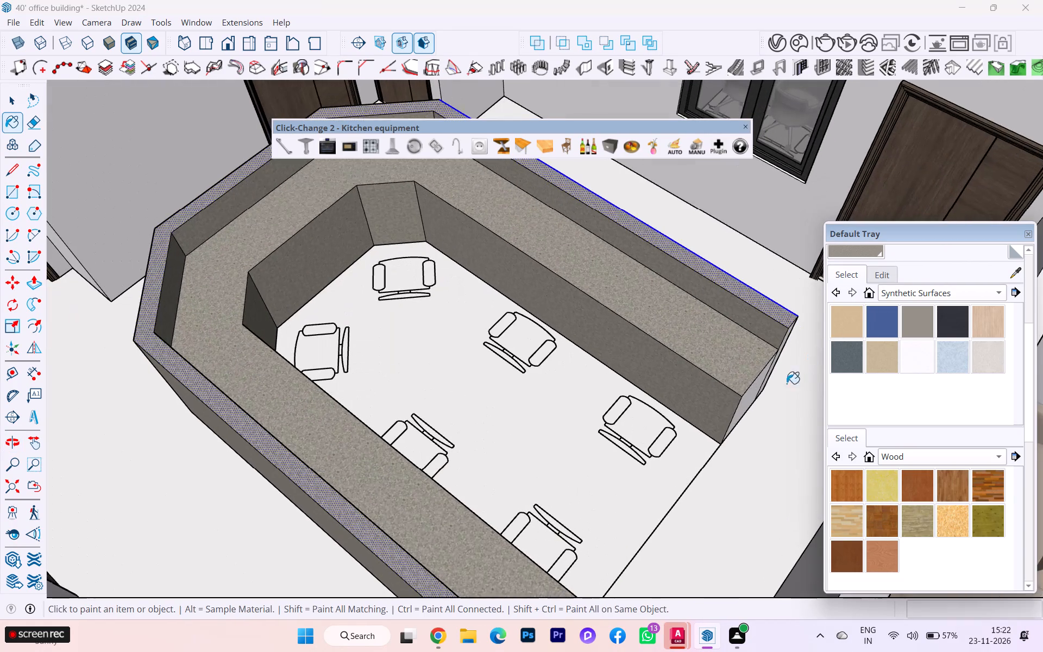
left_click(756, 393)
scroll(564, 249, "down", 1)
scroll(557, 246, "up", 1)
scroll(553, 244, "down", 1)
middle_click_drag(738, 330, 668, 256)
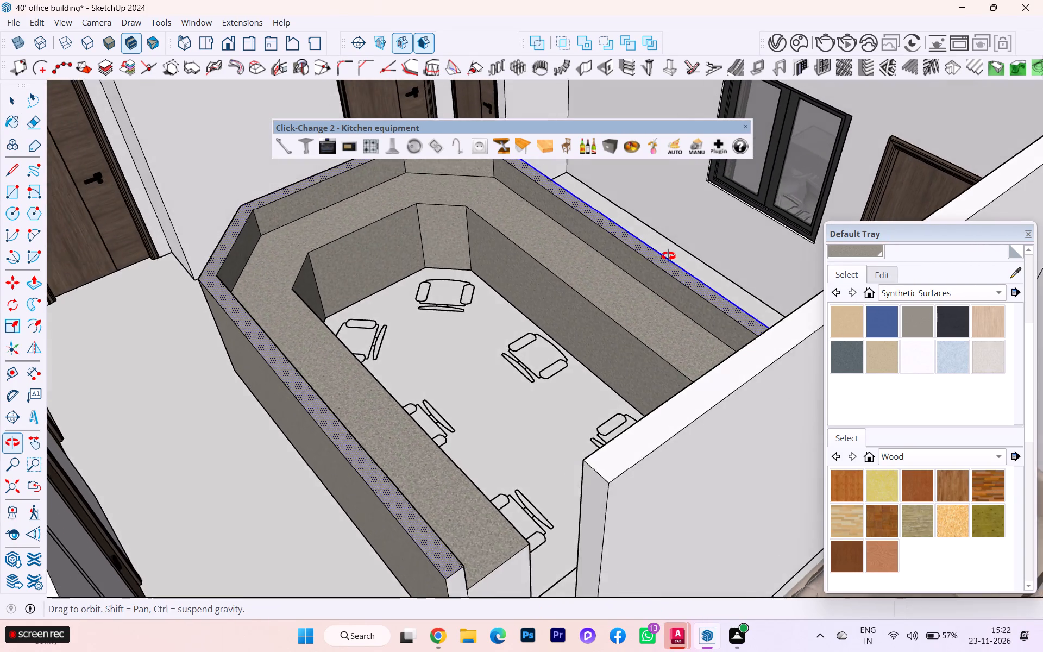
middle_click_drag(668, 256, 621, 265)
scroll(619, 267, "down", 6)
scroll(498, 457, "up", 4)
left_click(499, 465)
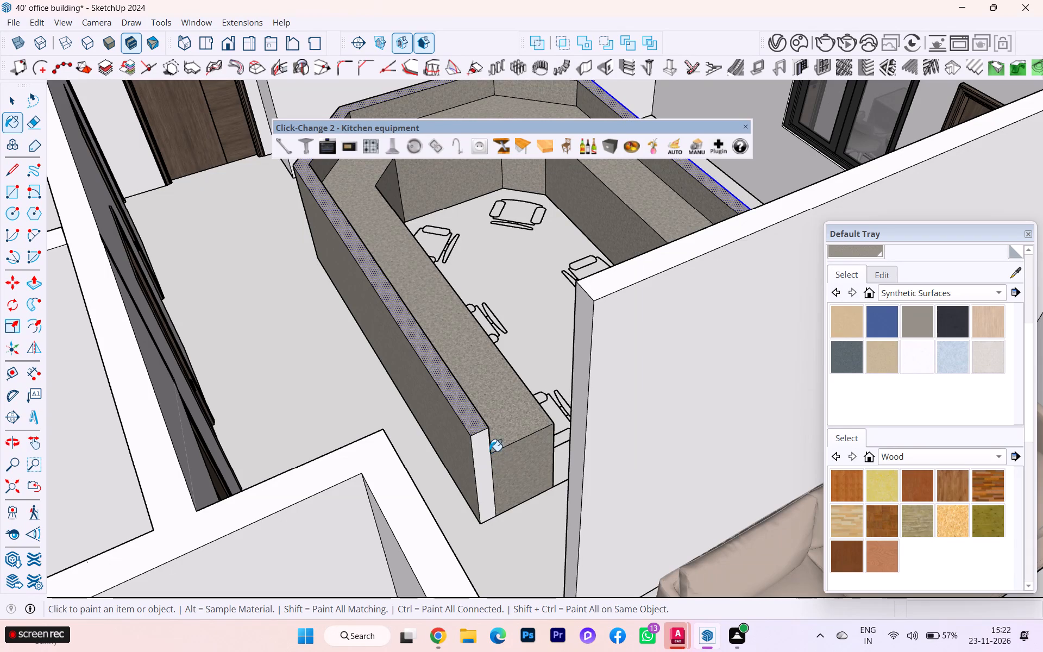
left_click(486, 447)
Paint the narrow rim end face on the other counter leg with the same grey material.
scroll(520, 411, "down", 3)
middle_click_drag(524, 409, 607, 574)
scroll(757, 309, "up", 1)
scroll(759, 308, "down", 1)
scroll(762, 305, "up", 3)
scroll(765, 211, "down", 1)
scroll(765, 211, "up", 10)
middle_click_drag(683, 265, 630, 209)
left_click(651, 246)
scroll(700, 264, "down", 12)
scroll(661, 308, "up", 4)
scroll(661, 308, "down", 2)
scroll(586, 321, "down", 1)
scroll(577, 318, "up", 1)
scroll(555, 311, "down", 1)
middle_click_drag(551, 310, 545, 296)
scroll(530, 281, "up", 1)
left_click(173, 160)
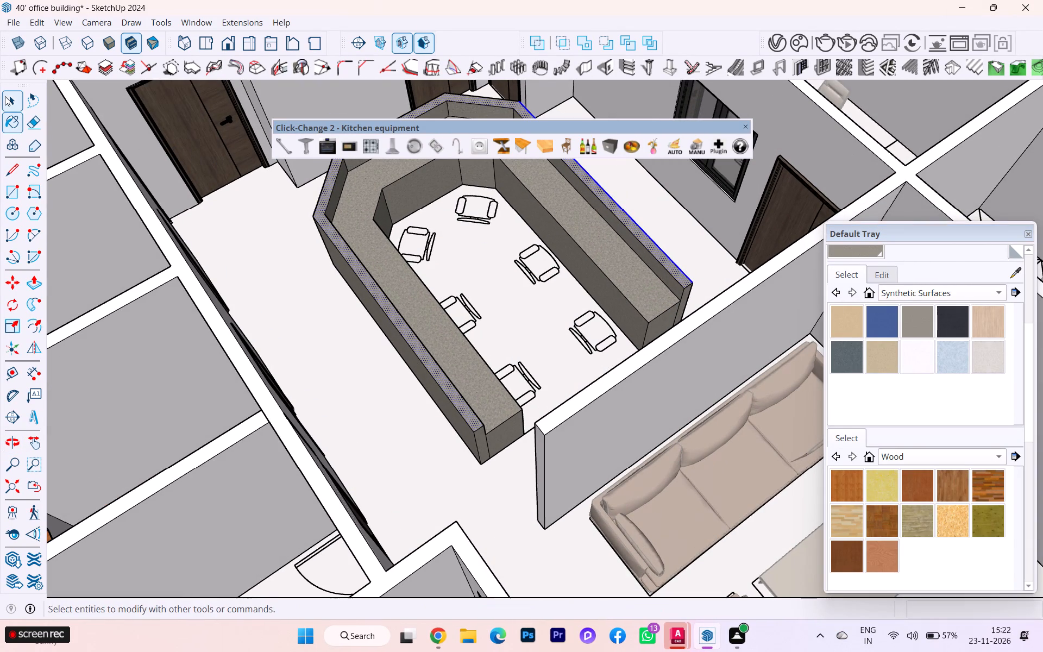
Push/Pull the counter's outer rim top face upward by about 3 1/8" and close the group.
left_click(5, 96)
scroll(343, 218, "down", 3)
scroll(392, 232, "up", 8)
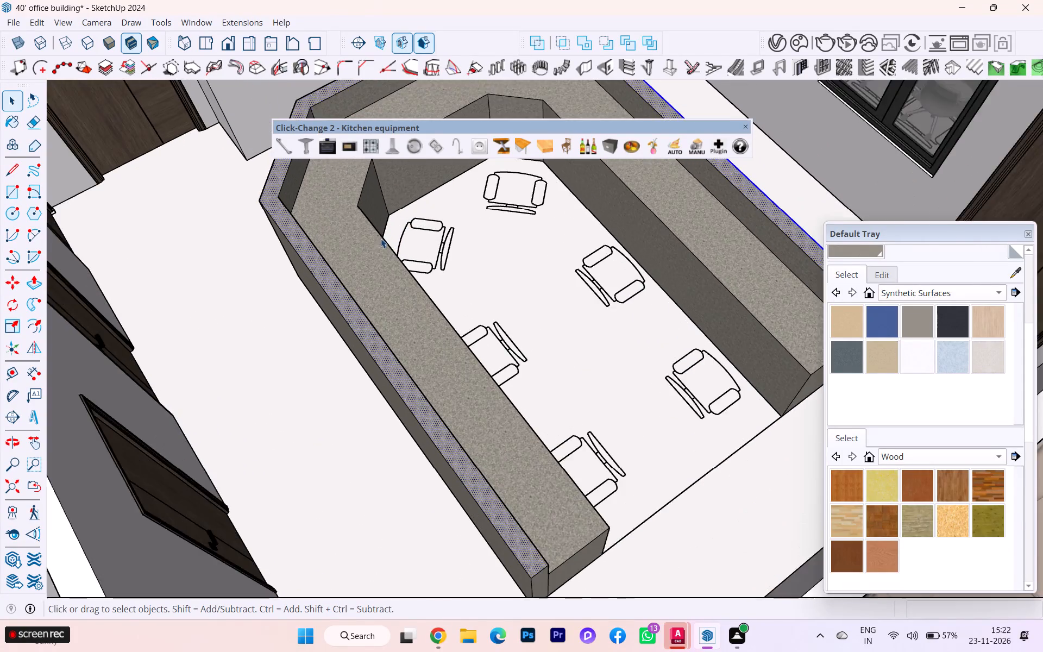
left_click(364, 249)
left_click(363, 250)
scroll(400, 304, "down", 3)
middle_click_drag(399, 294, 294, 221)
scroll(388, 256, "up", 3)
scroll(407, 259, "down", 3)
middle_click_drag(407, 260, 260, 272)
scroll(356, 273, "up", 1)
scroll(356, 273, "down", 1)
scroll(356, 274, "up", 2)
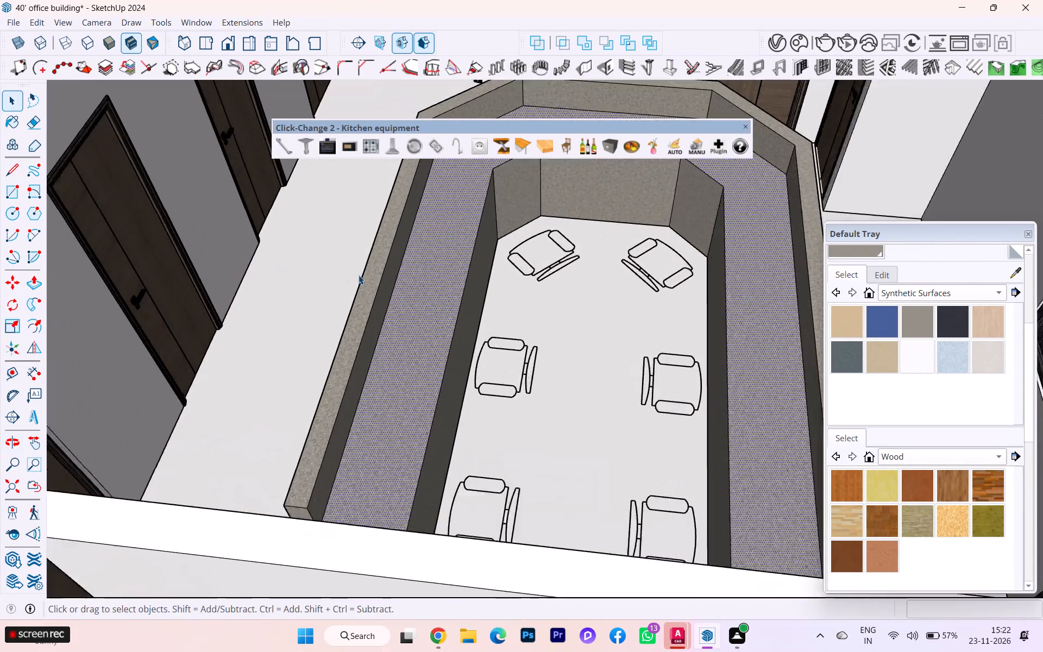
scroll(359, 275, "up", 1)
left_click(366, 311)
scroll(361, 317, "down", 3)
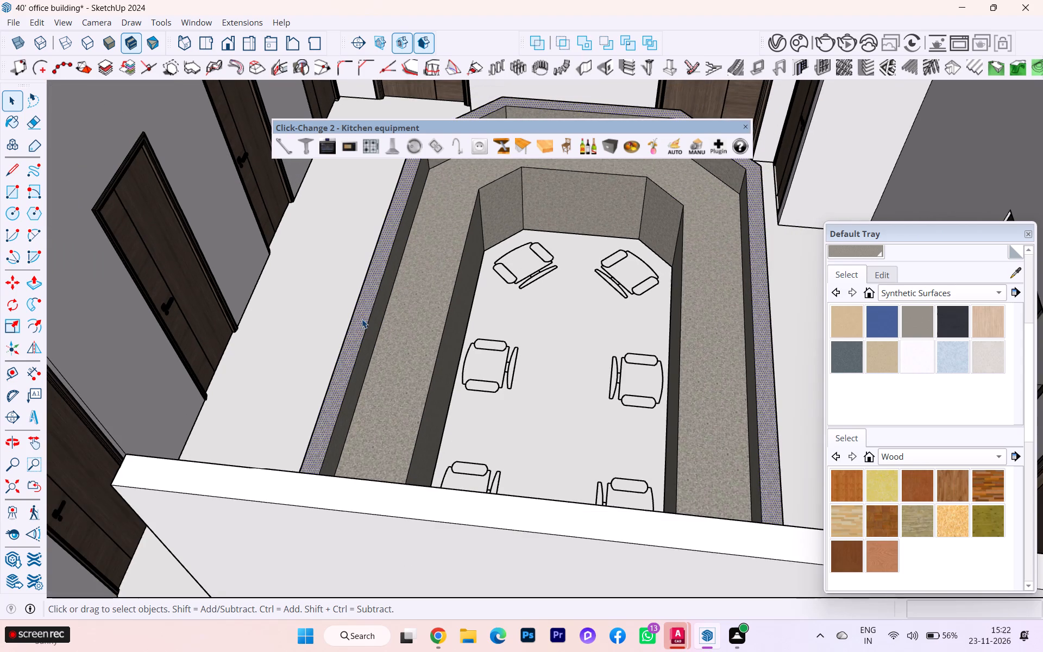
key("p")
key("Return")
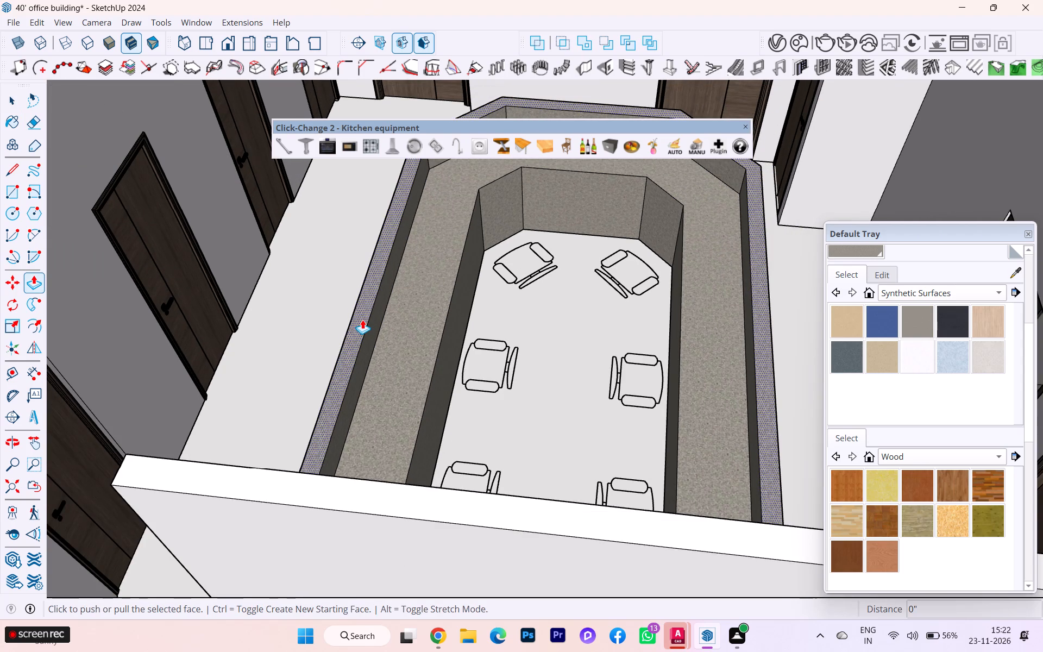
left_click(362, 319)
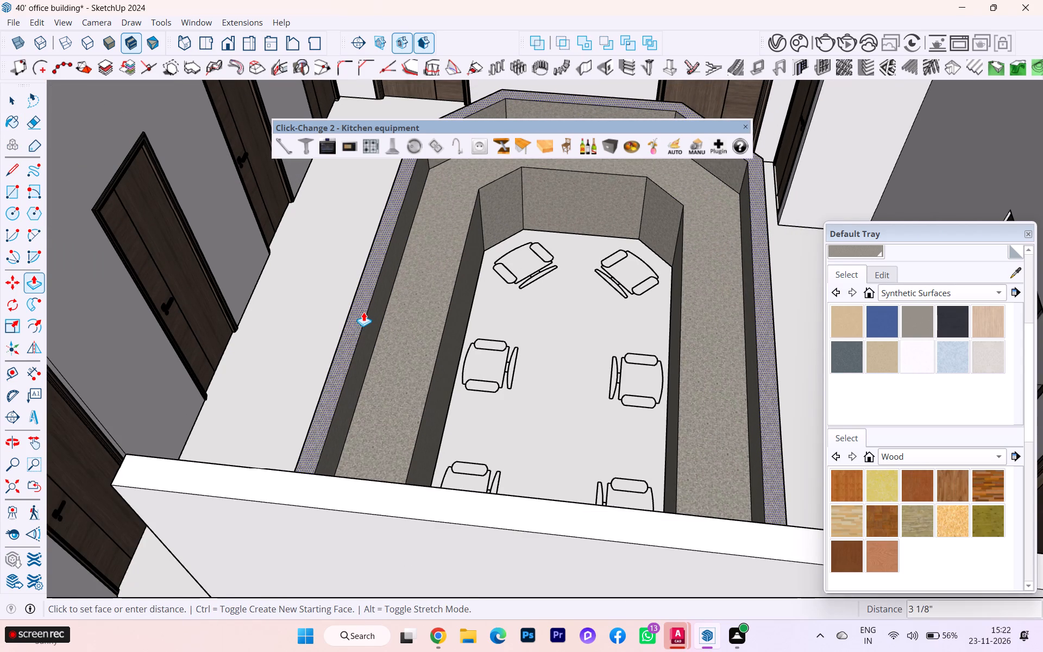
left_click(363, 312)
scroll(428, 314, "down", 2)
scroll(460, 322, "up", 1)
scroll(465, 324, "down", 2)
scroll(634, 387, "down", 6)
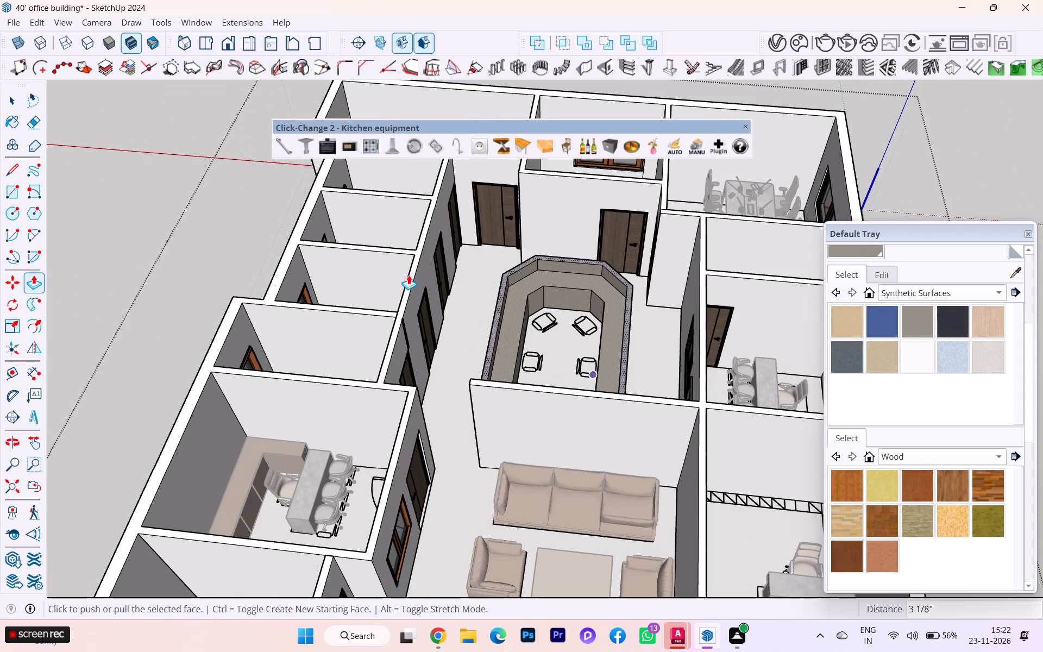
left_click(8, 93)
left_click(158, 169)
Open the reception counter group and select its U-shaped inner worktop face.
scroll(435, 279, "up", 4)
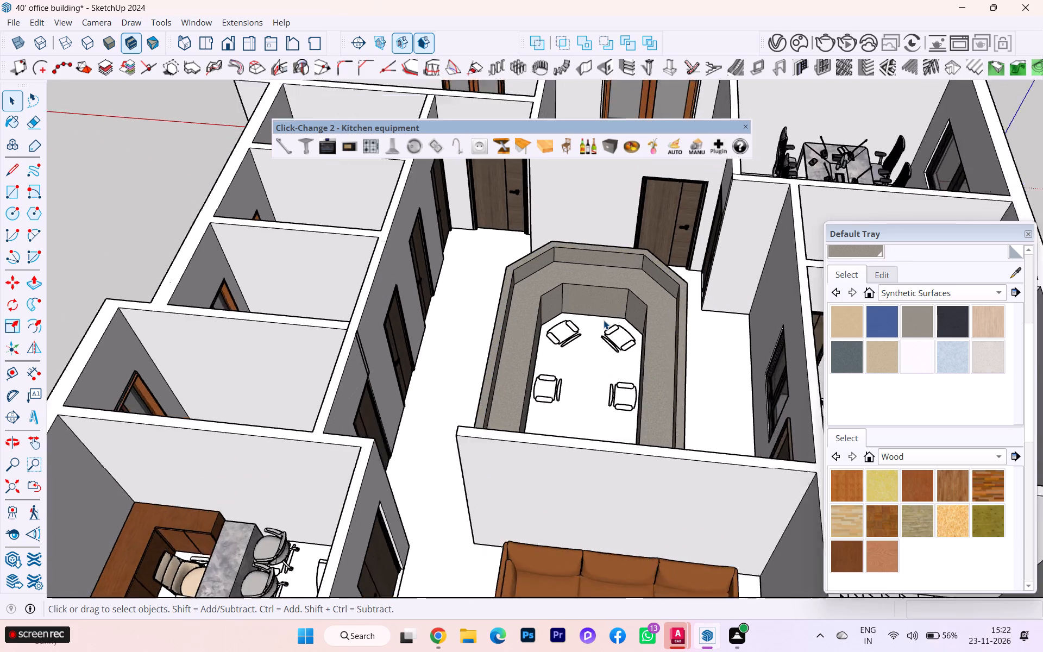
scroll(604, 320, "up", 1)
left_click(495, 306)
double_click(494, 306)
left_click(499, 302)
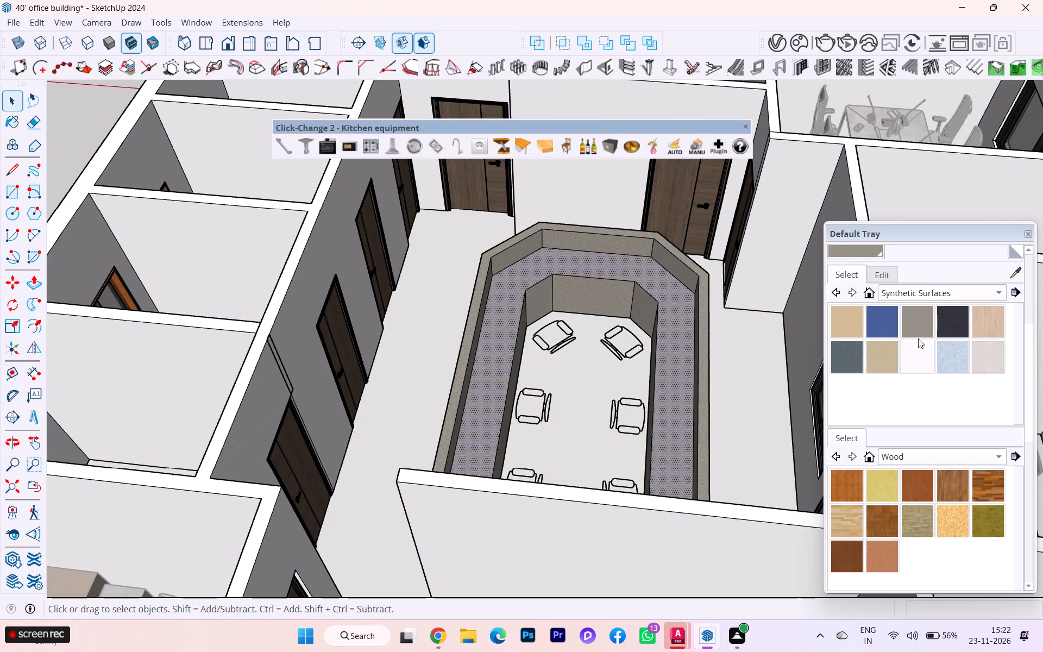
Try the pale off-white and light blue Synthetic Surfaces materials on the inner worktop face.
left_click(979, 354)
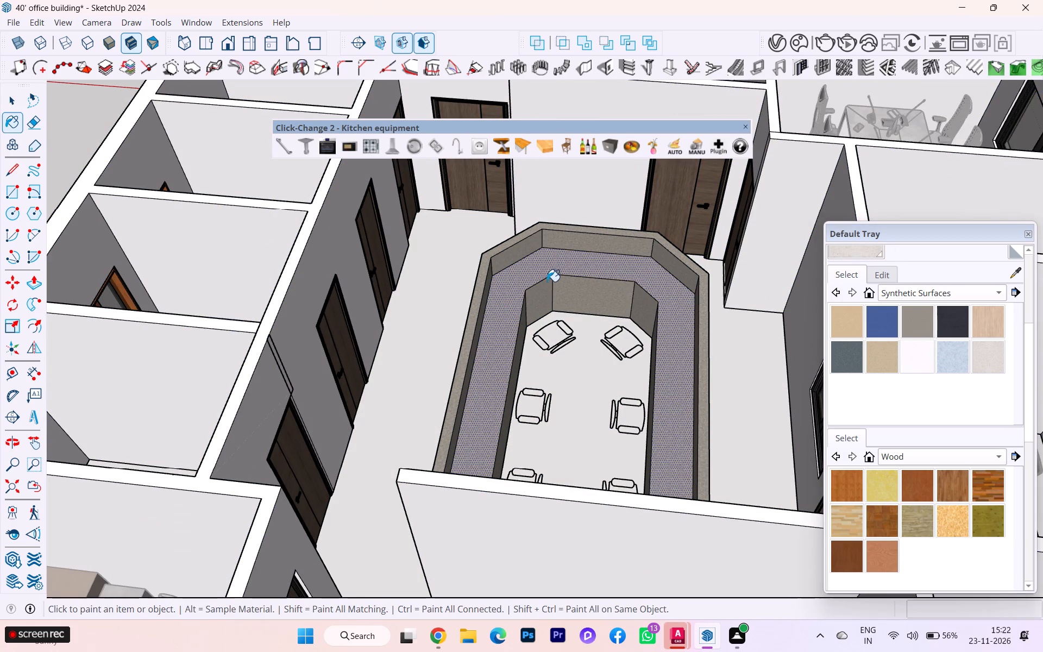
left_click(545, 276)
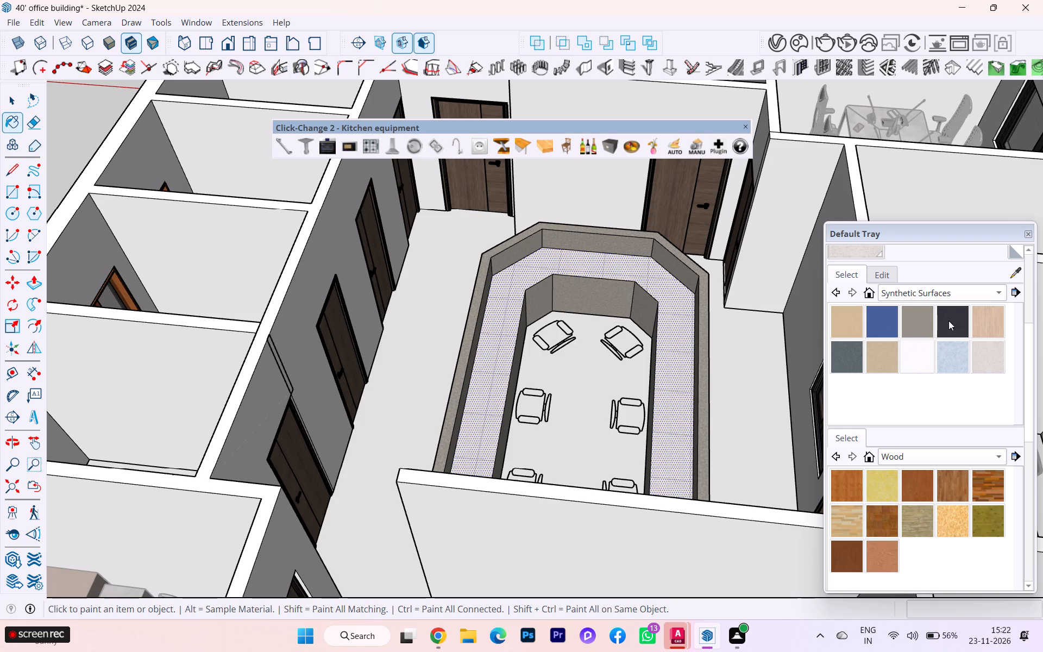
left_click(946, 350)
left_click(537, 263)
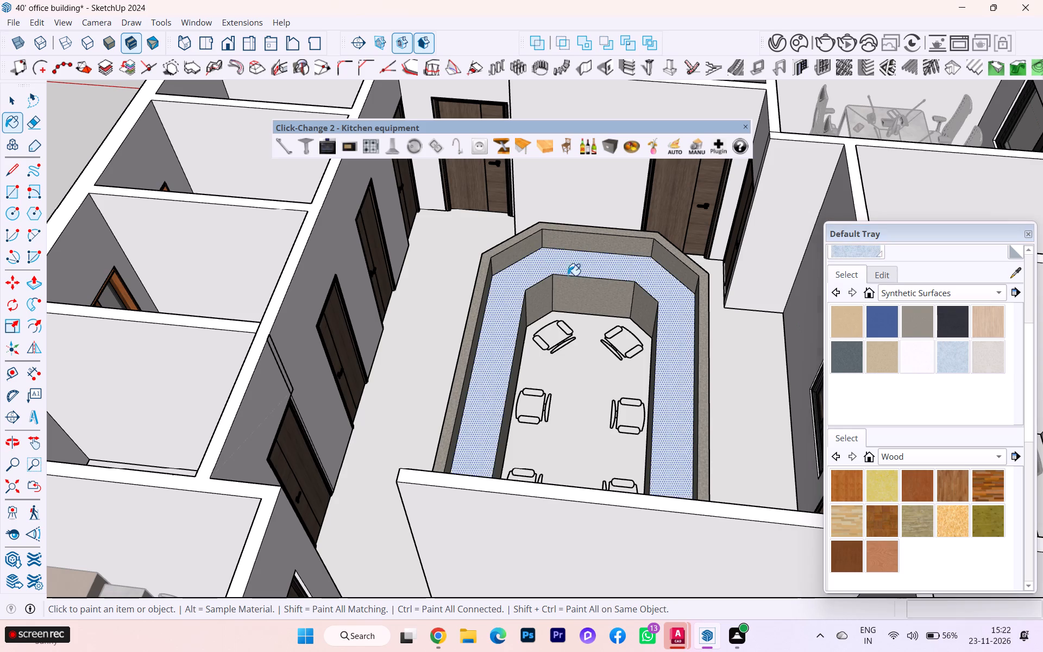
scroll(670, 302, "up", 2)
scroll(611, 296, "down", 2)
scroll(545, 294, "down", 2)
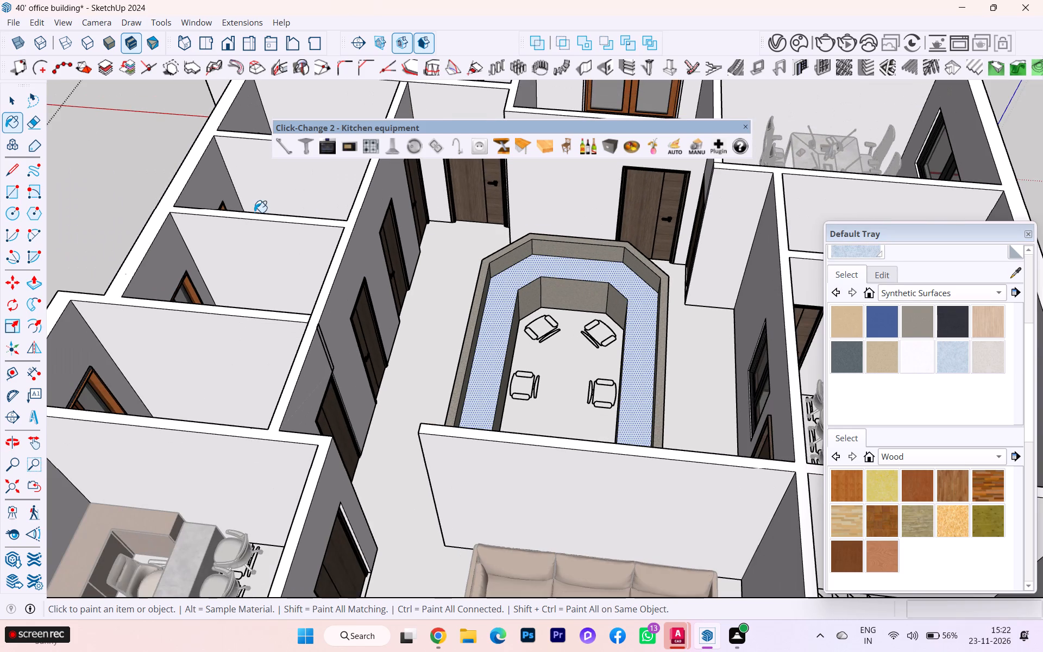
Paint the inner worktop face with the speckled tan Synthetic Surfaces material and close the counter group.
left_click(878, 362)
left_click(605, 279)
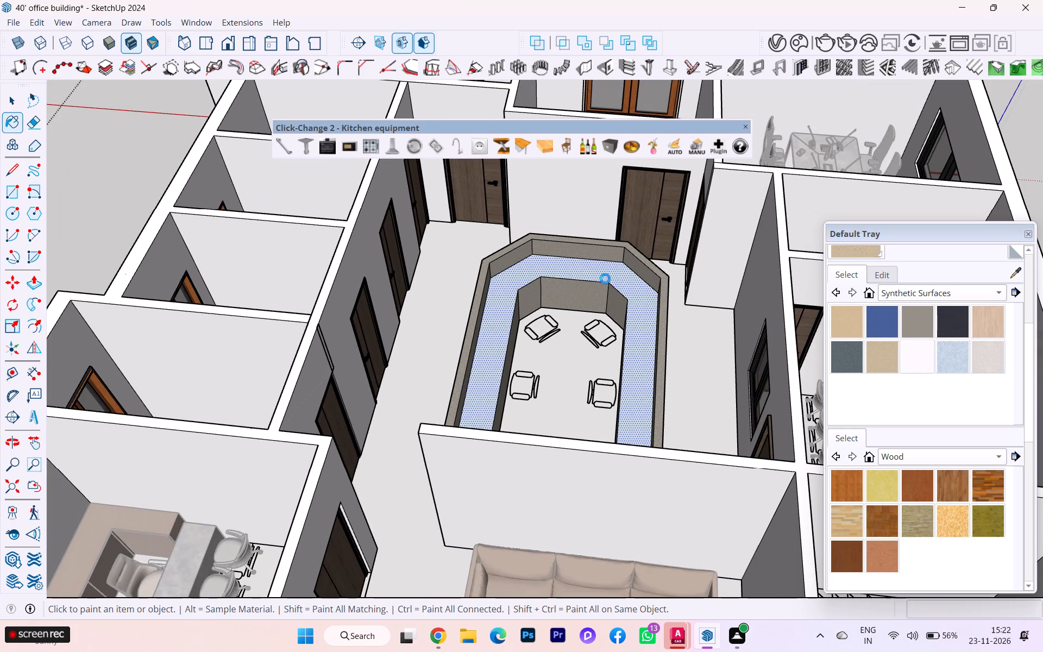
left_click(11, 99)
left_click(110, 127)
scroll(461, 275, "up", 3)
scroll(634, 297, "up", 3)
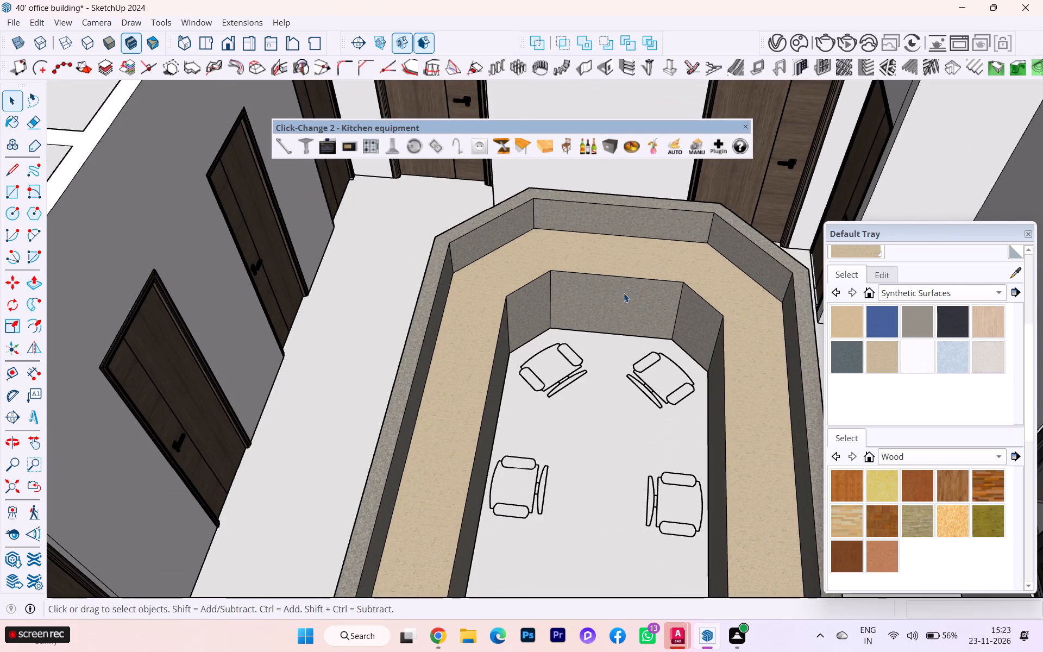
scroll(624, 293, "down", 1)
middle_click_drag(621, 292, 496, 340)
scroll(583, 250, "down", 7)
scroll(532, 281, "down", 1)
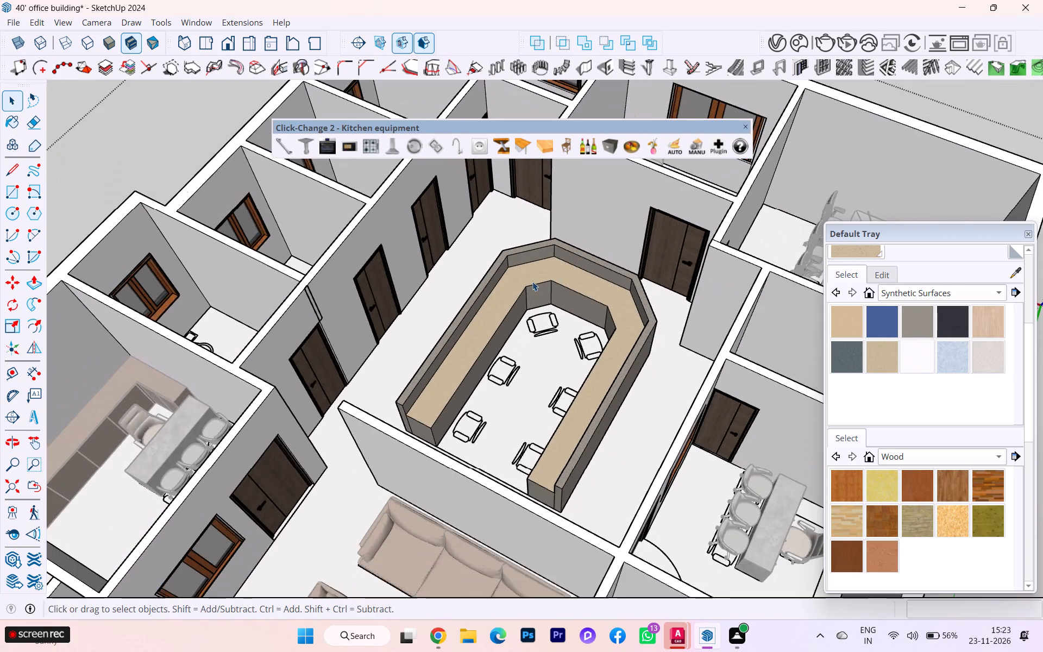
Finish editing the reception counter and close its group.
middle_click_drag(532, 280, 718, 222)
scroll(636, 276, "down", 8)
scroll(625, 358, "down", 2)
scroll(627, 360, "up", 2)
scroll(627, 360, "down", 1)
scroll(627, 360, "up", 2)
scroll(627, 360, "down", 2)
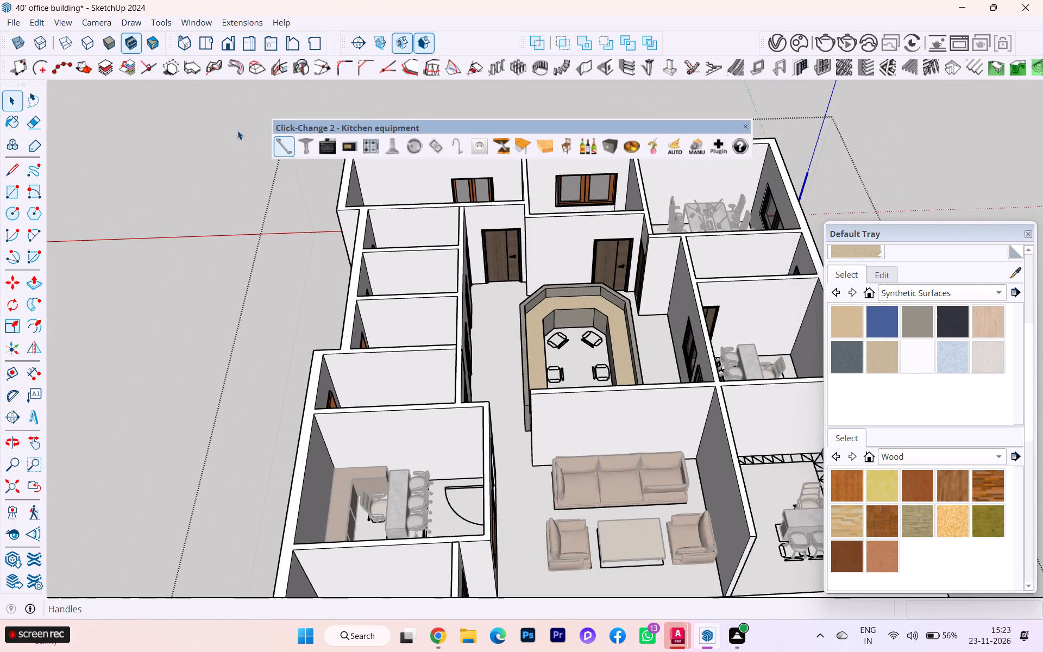
left_click(8, 95)
left_click(154, 161)
scroll(420, 284, "down", 4)
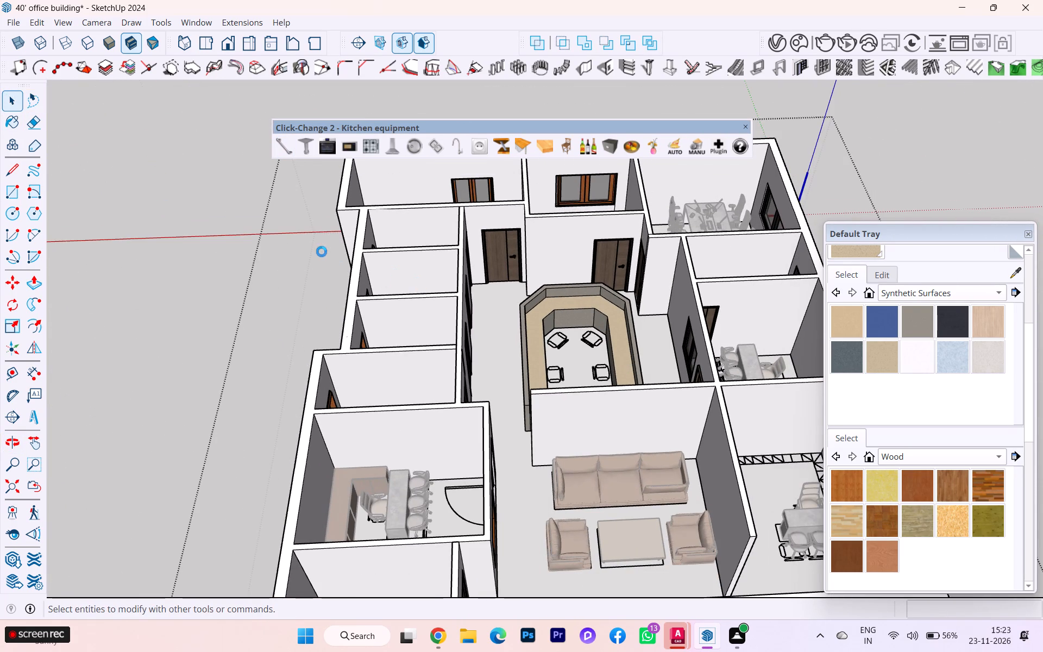
scroll(409, 261, "up", 1)
scroll(620, 207, "up", 2)
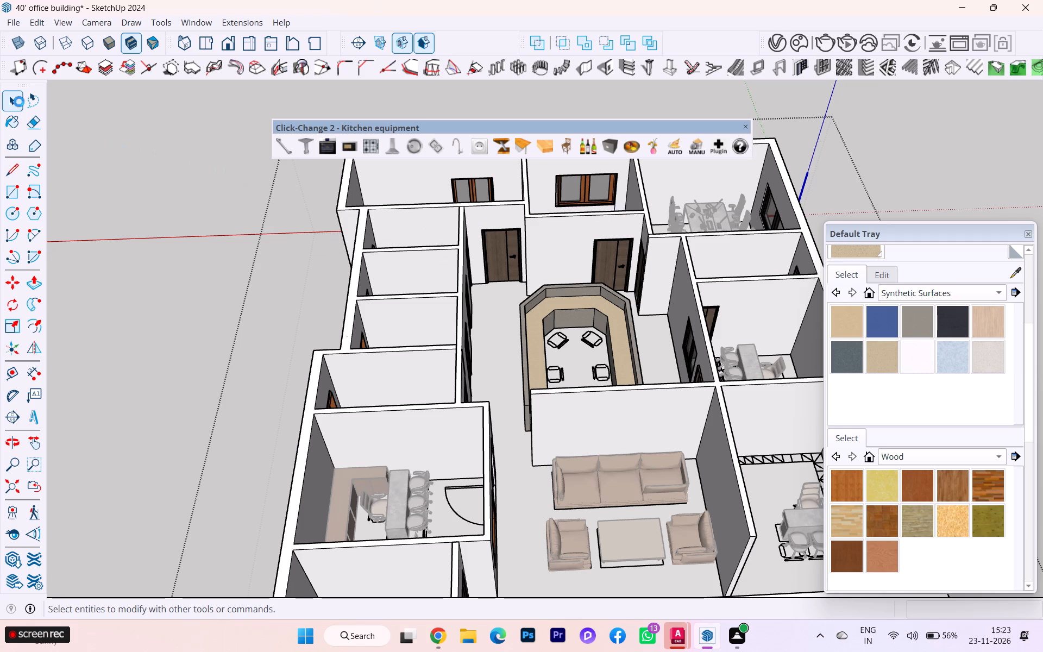
left_click(14, 97)
scroll(375, 261, "down", 2)
left_click(282, 242)
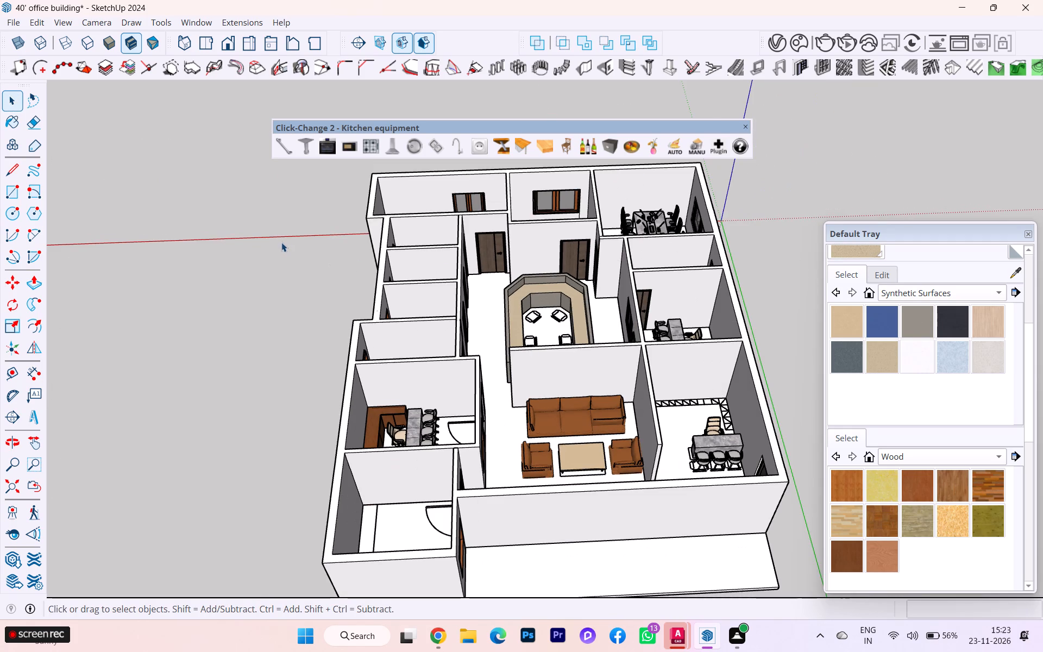
Examine the reception counter and the surrounding furnished rooms from several angles.
scroll(508, 305, "up", 1)
scroll(508, 305, "down", 1)
scroll(509, 306, "up", 2)
scroll(588, 303, "down", 1)
middle_click_drag(588, 304, 606, 457)
scroll(562, 309, "down", 1)
scroll(562, 309, "up", 3)
scroll(562, 309, "down", 2)
scroll(512, 279, "down", 3)
scroll(515, 300, "up", 7)
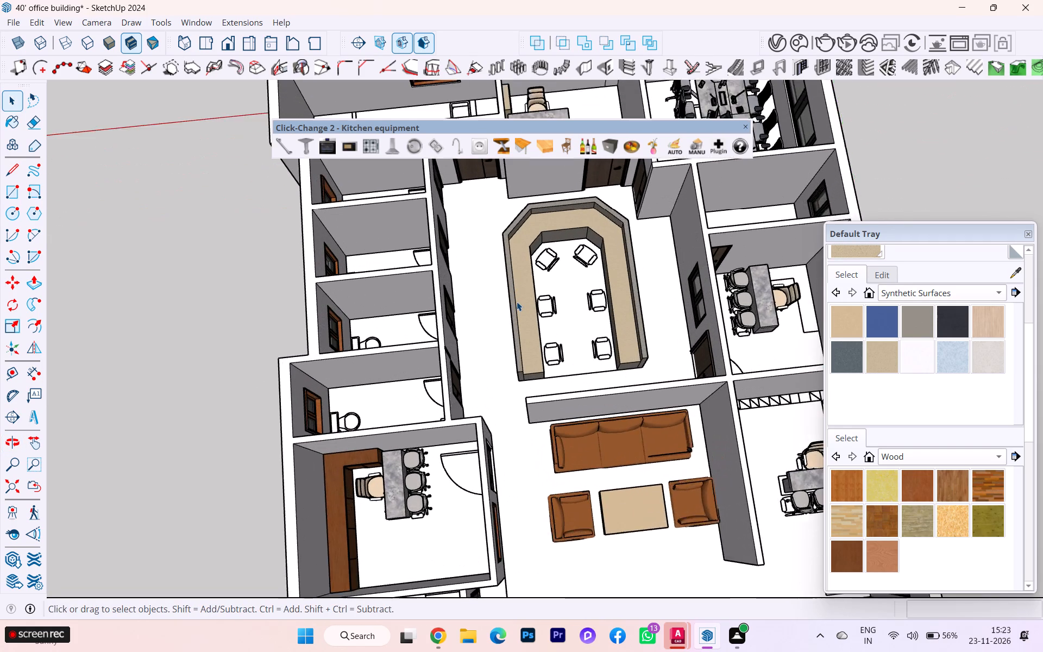
scroll(453, 352, "down", 2)
scroll(436, 303, "down", 3)
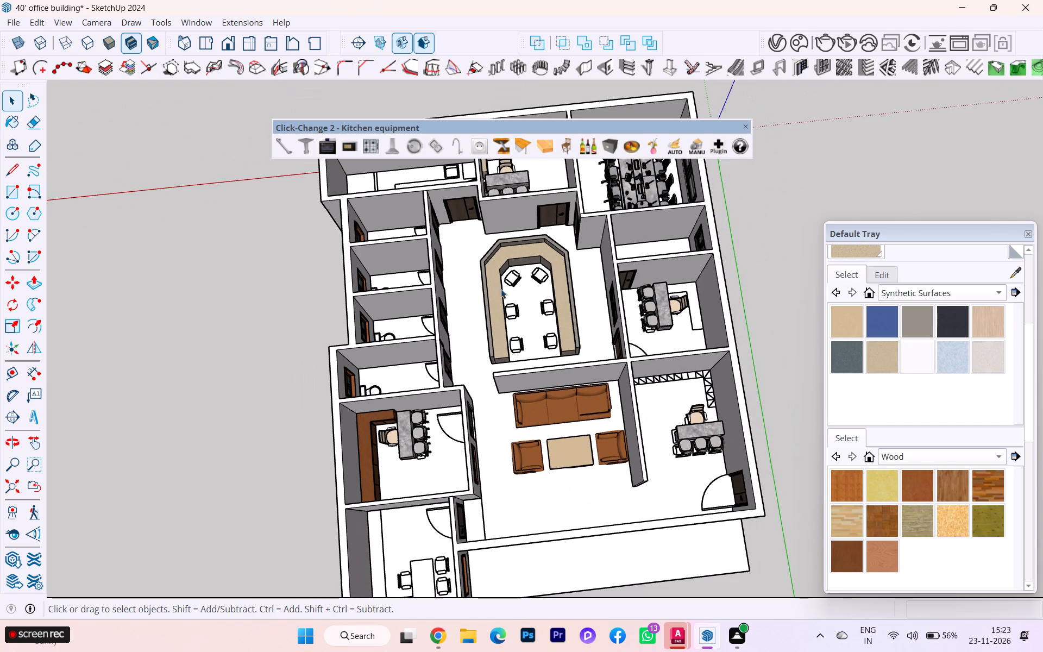
scroll(544, 287, "up", 3)
scroll(549, 282, "down", 1)
scroll(550, 281, "up", 1)
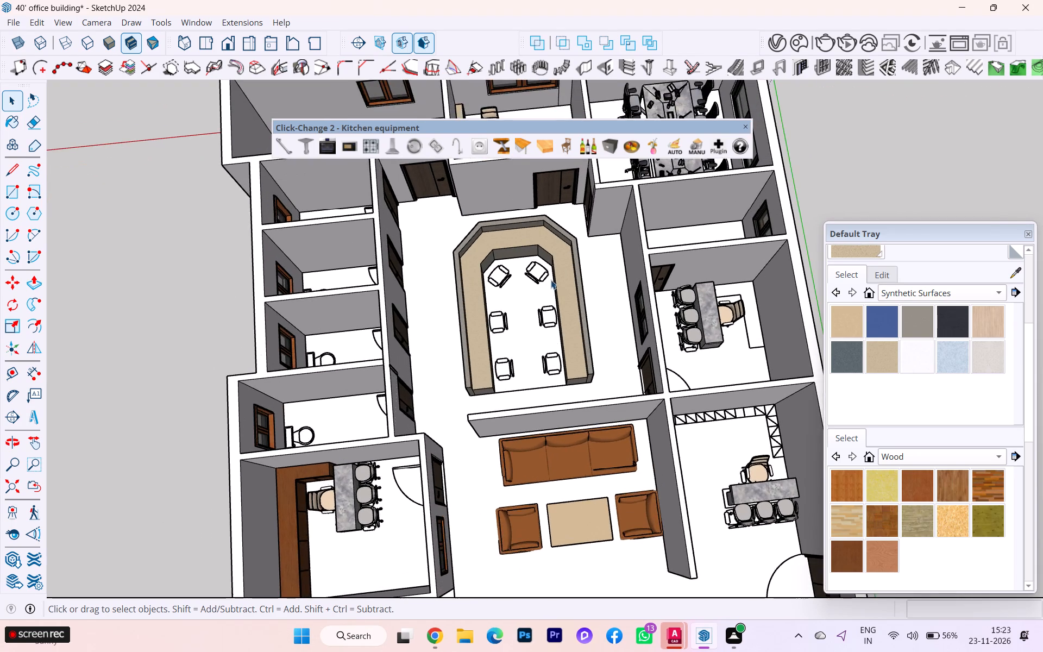
scroll(446, 255, "down", 2)
middle_click_drag(444, 255, 677, 214)
scroll(523, 279, "down", 3)
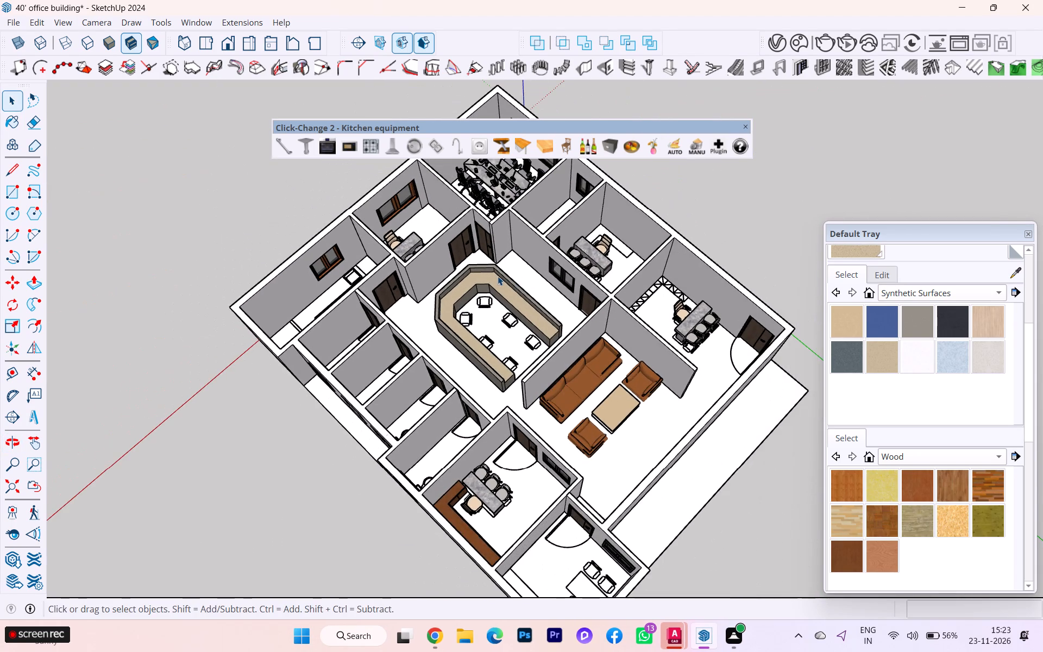
middle_click_drag(498, 276, 619, 211)
scroll(624, 275, "up", 3)
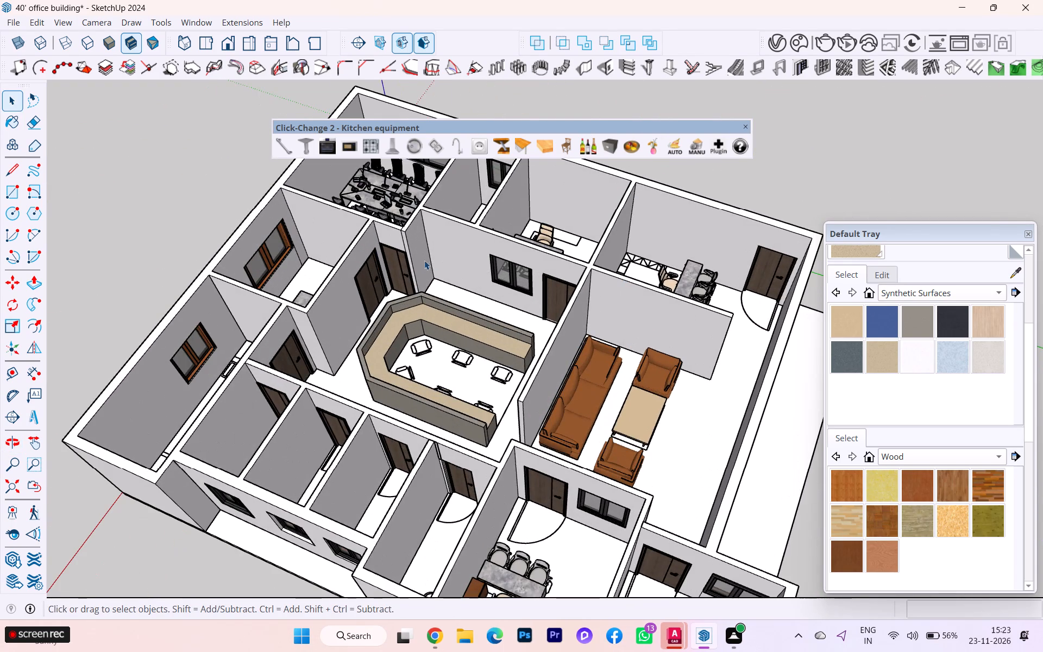
scroll(582, 238, "up", 2)
scroll(601, 223, "down", 2)
scroll(406, 338, "up", 4)
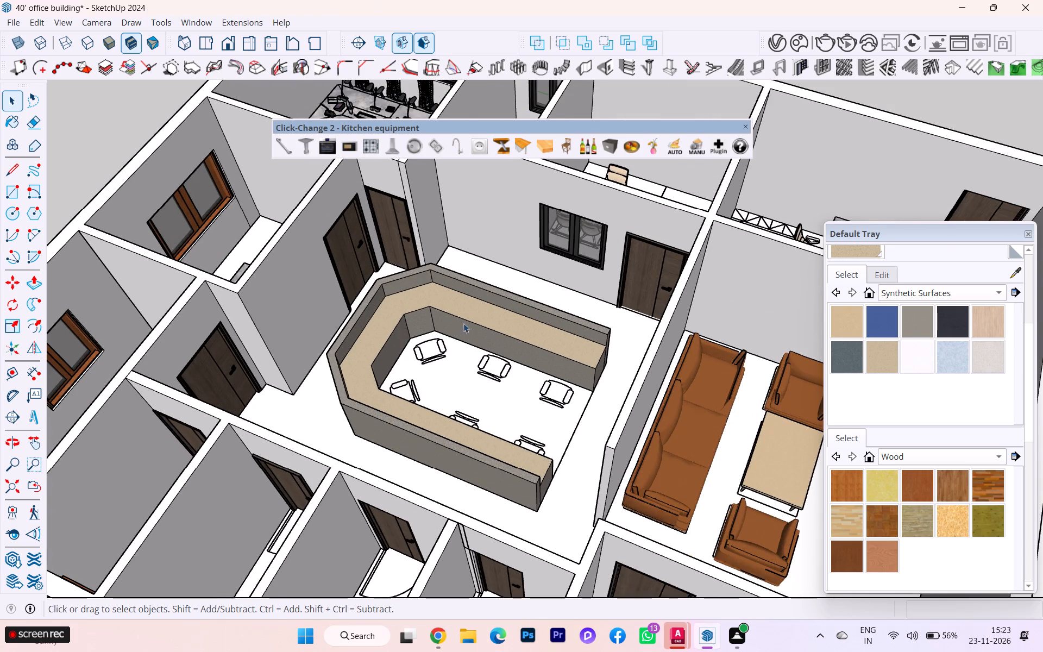
scroll(481, 307, "down", 2)
scroll(428, 353, "down", 1)
scroll(406, 370, "up", 3)
scroll(684, 247, "down", 3)
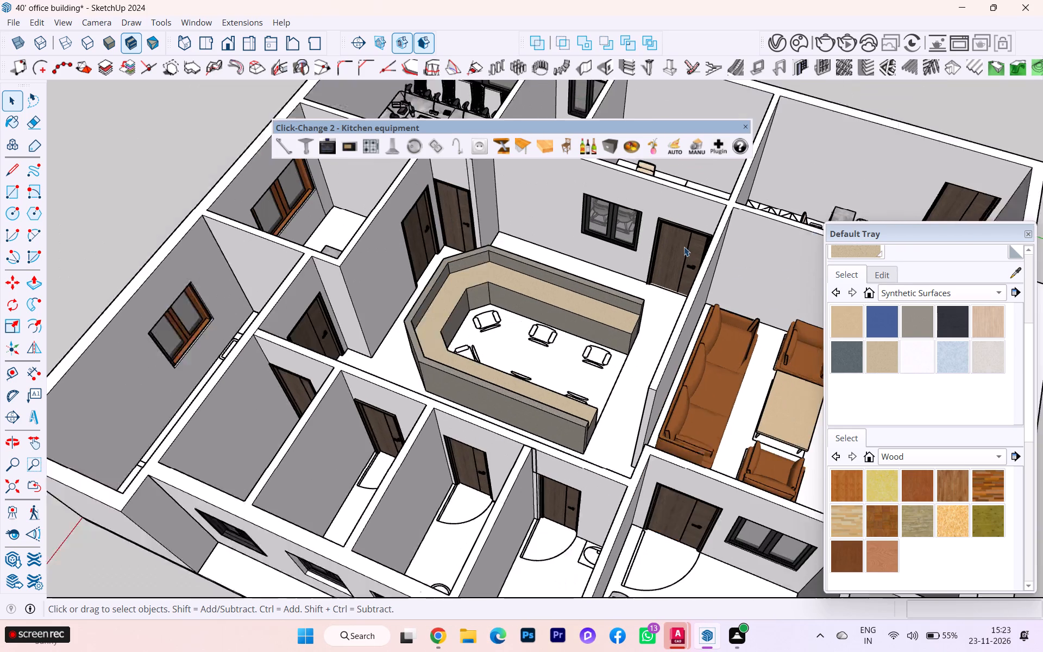
scroll(481, 227, "up", 2)
scroll(479, 237, "down", 2)
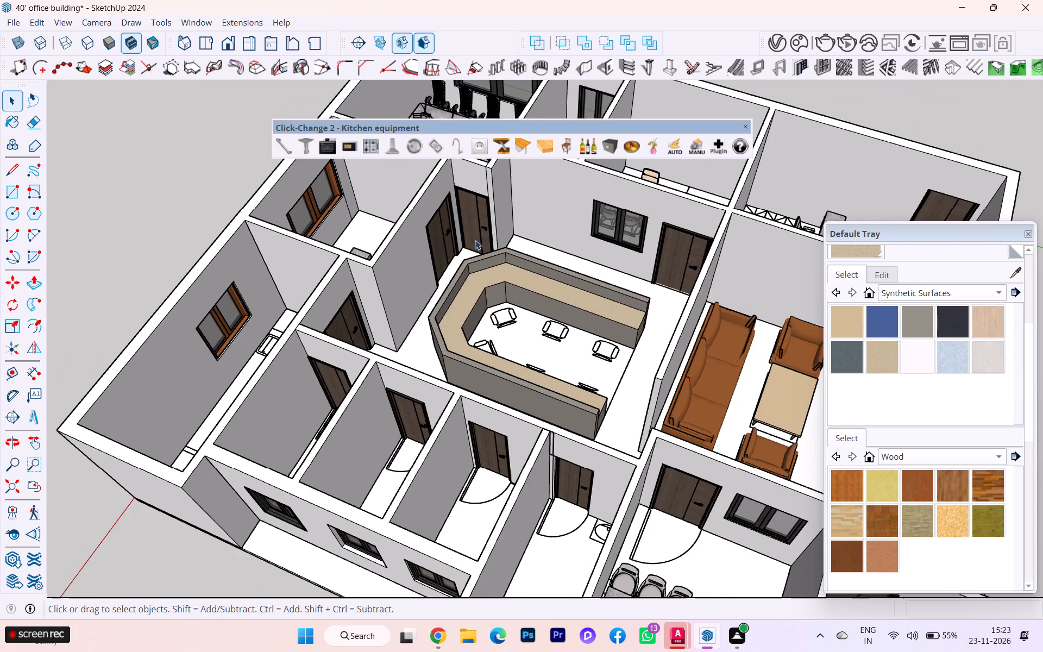
middle_click_drag(464, 258, 458, 269)
scroll(340, 311, "down", 3)
scroll(325, 311, "up", 2)
scroll(310, 311, "down", 1)
scroll(367, 296, "down", 2)
middle_click_drag(468, 284, 424, 323)
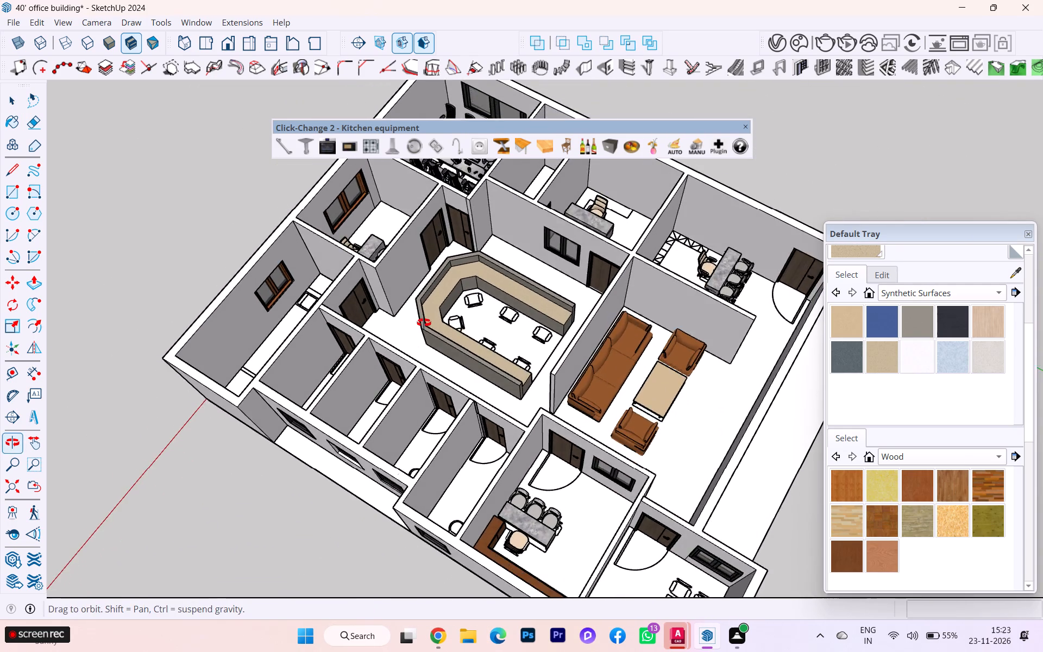
middle_click_drag(424, 323, 419, 327)
scroll(340, 340, "down", 5)
scroll(339, 341, "up", 1)
scroll(403, 224, "up", 12)
scroll(392, 229, "down", 1)
scroll(390, 231, "up", 4)
scroll(369, 243, "down", 1)
scroll(325, 265, "down", 5)
scroll(500, 255, "up", 6)
scroll(576, 234, "up", 1)
scroll(523, 315, "up", 2)
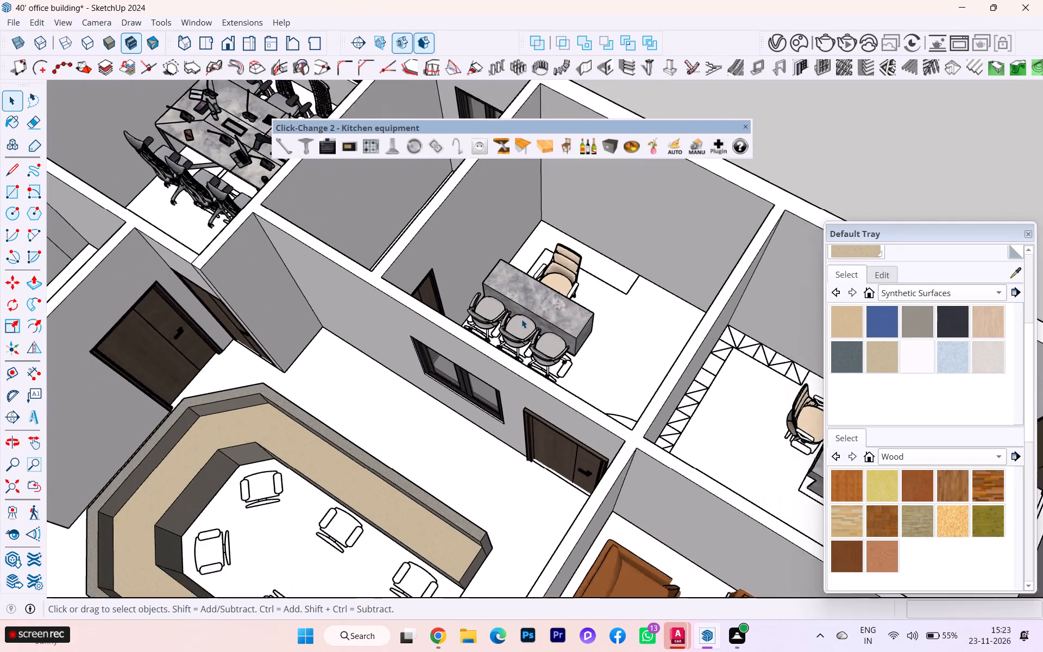
scroll(521, 319, "up", 2)
scroll(525, 316, "down", 1)
scroll(525, 316, "up", 1)
scroll(585, 292, "up", 5)
scroll(609, 249, "down", 2)
scroll(609, 249, "up", 2)
scroll(609, 249, "down", 7)
scroll(607, 243, "up", 1)
scroll(607, 243, "down", 2)
scroll(607, 243, "up", 1)
scroll(607, 243, "down", 1)
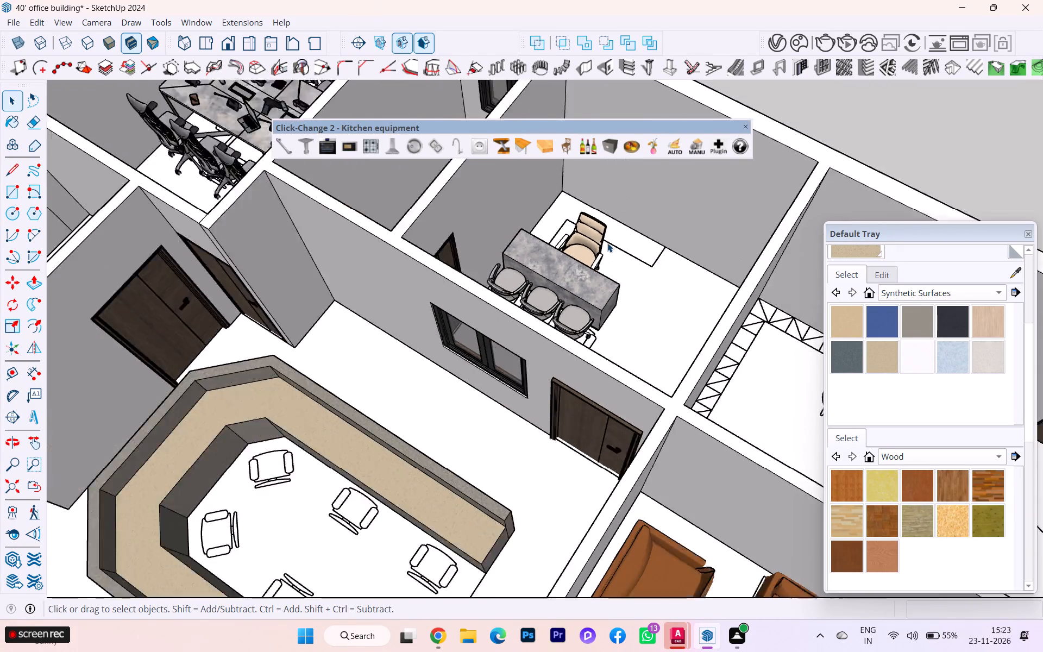
scroll(607, 243, "down", 6)
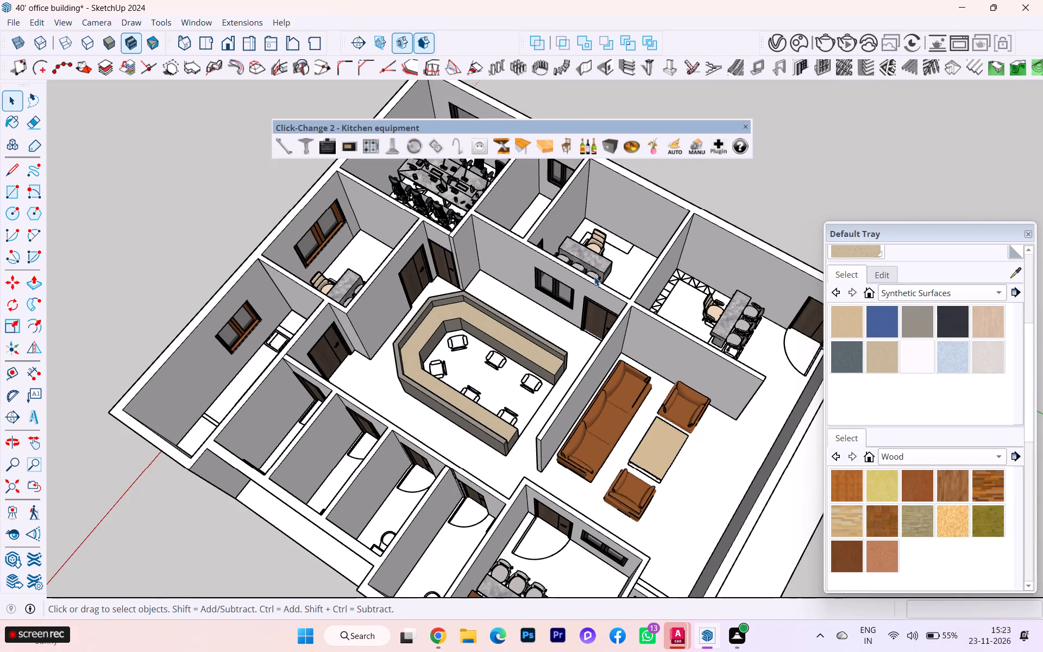
scroll(512, 342, "up", 3)
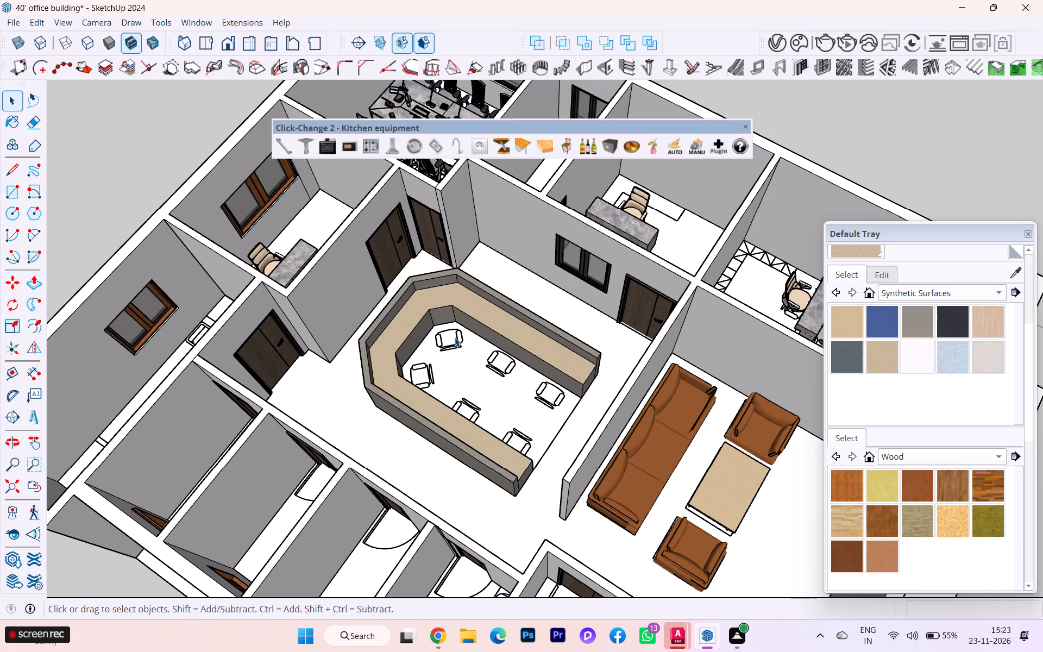
scroll(434, 343, "up", 1)
scroll(488, 314, "down", 6)
scroll(518, 268, "down", 2)
middle_click_drag(519, 268, 494, 209)
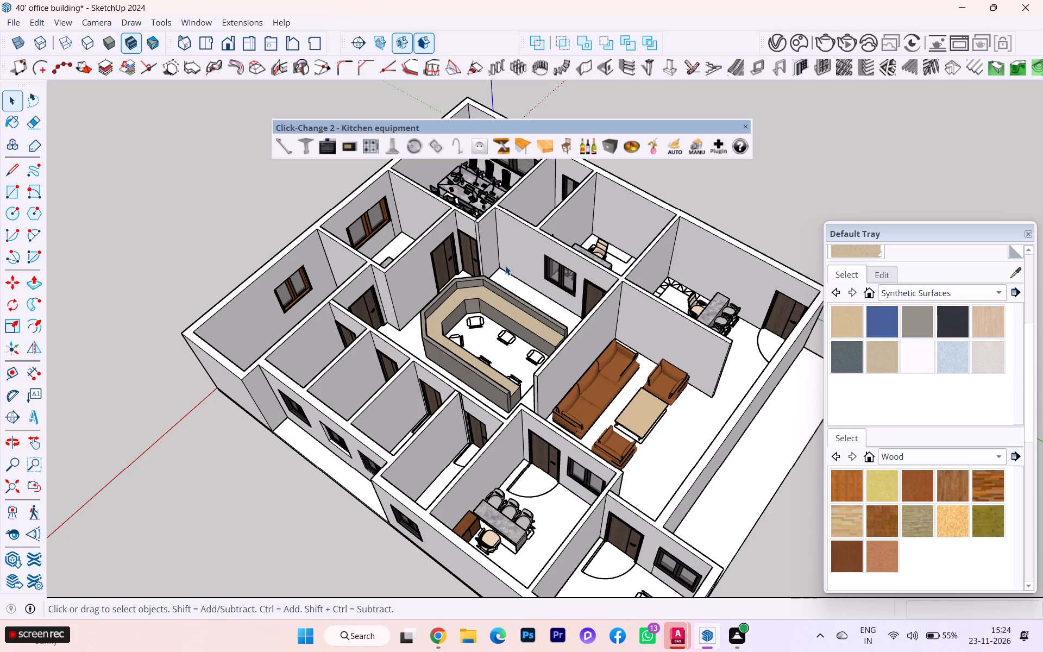
scroll(510, 369, "up", 4)
scroll(505, 374, "down", 2)
scroll(505, 374, "up", 4)
scroll(507, 316, "down", 2)
scroll(507, 316, "up", 3)
scroll(515, 329, "down", 5)
scroll(515, 329, "up", 1)
scroll(515, 329, "down", 2)
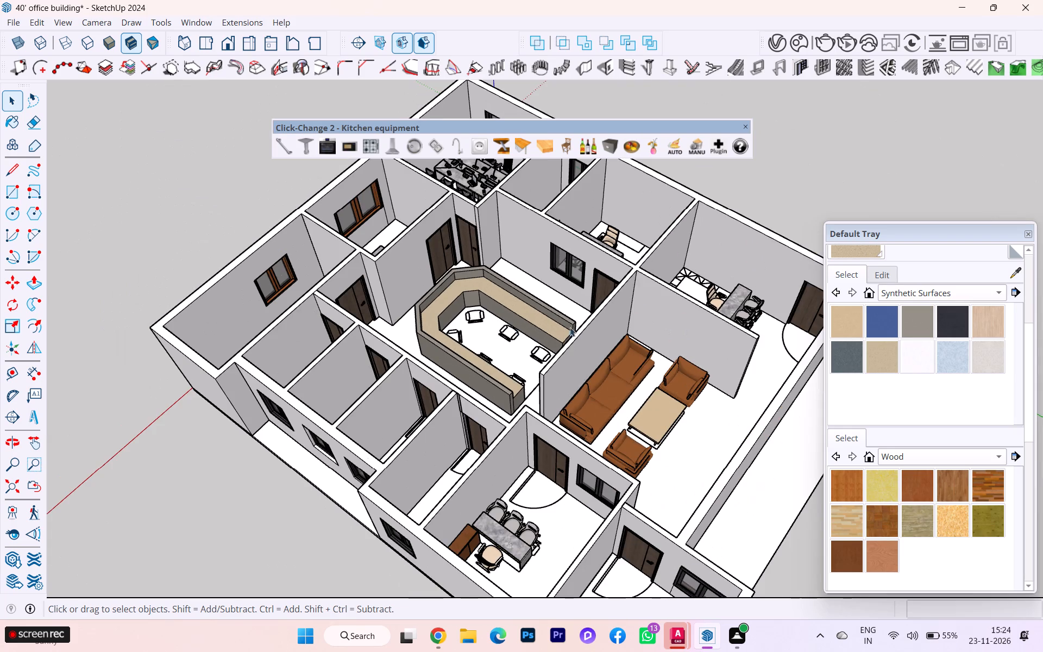
Open the reception counter group and select its U-shaped inner worktop face.
middle_click_drag(506, 328, 318, 321)
scroll(591, 292, "up", 1)
scroll(592, 292, "down", 1)
scroll(592, 292, "up", 2)
scroll(541, 302, "up", 6)
scroll(470, 277, "down", 2)
scroll(470, 277, "up", 1)
scroll(470, 277, "down", 1)
scroll(470, 277, "up", 4)
scroll(494, 264, "down", 1)
scroll(494, 264, "up", 2)
scroll(516, 254, "down", 1)
scroll(516, 254, "up", 9)
left_click(516, 254)
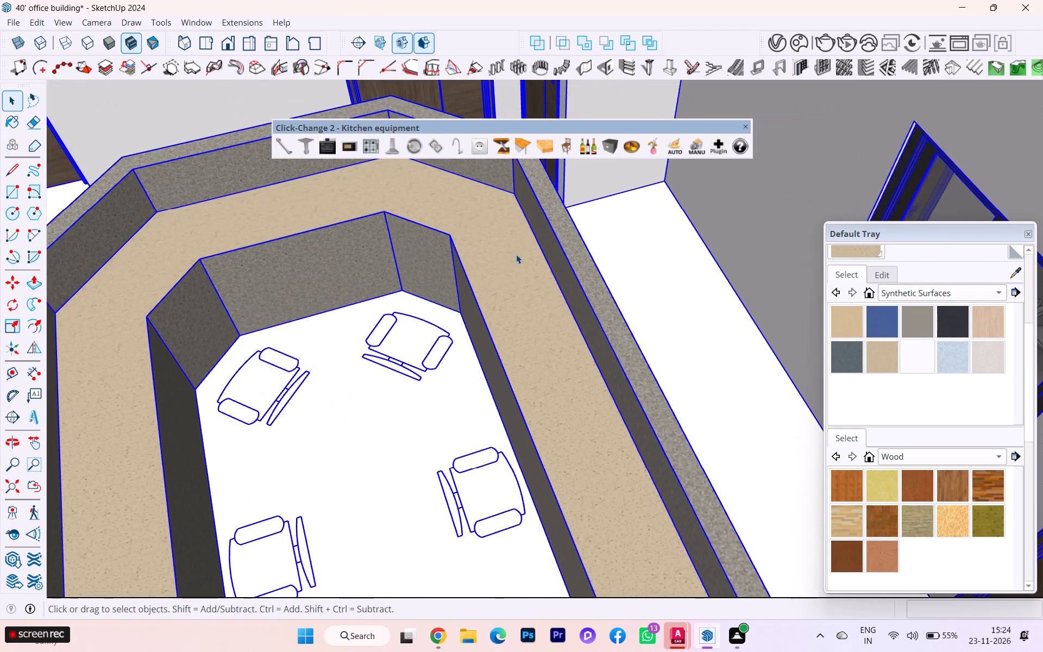
double_click(508, 261)
left_click(508, 261)
left_click(507, 263)
left_click(501, 269)
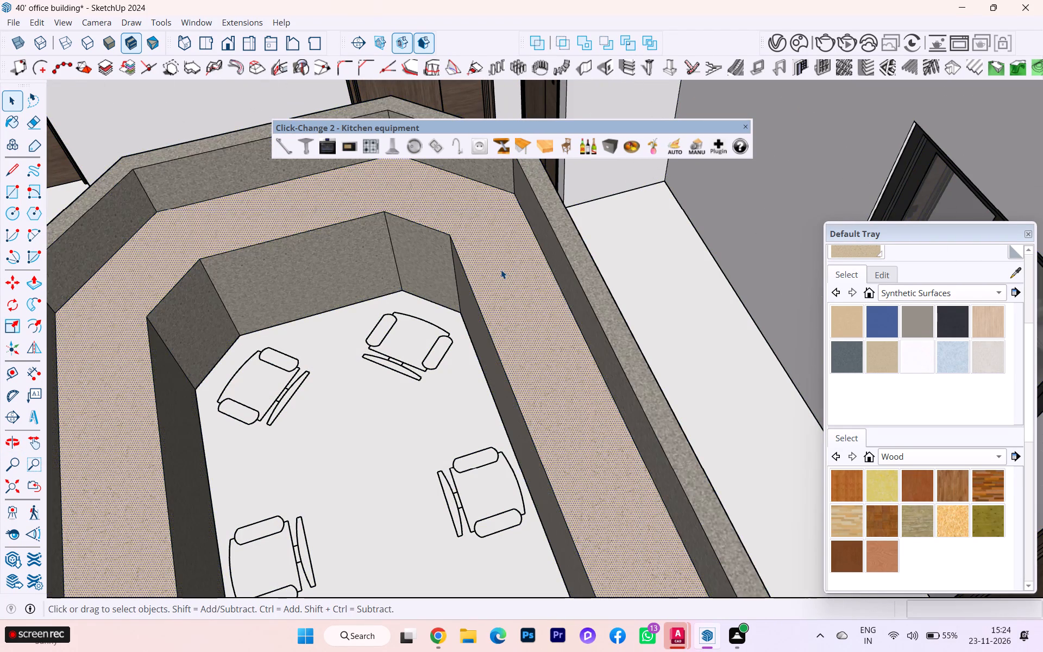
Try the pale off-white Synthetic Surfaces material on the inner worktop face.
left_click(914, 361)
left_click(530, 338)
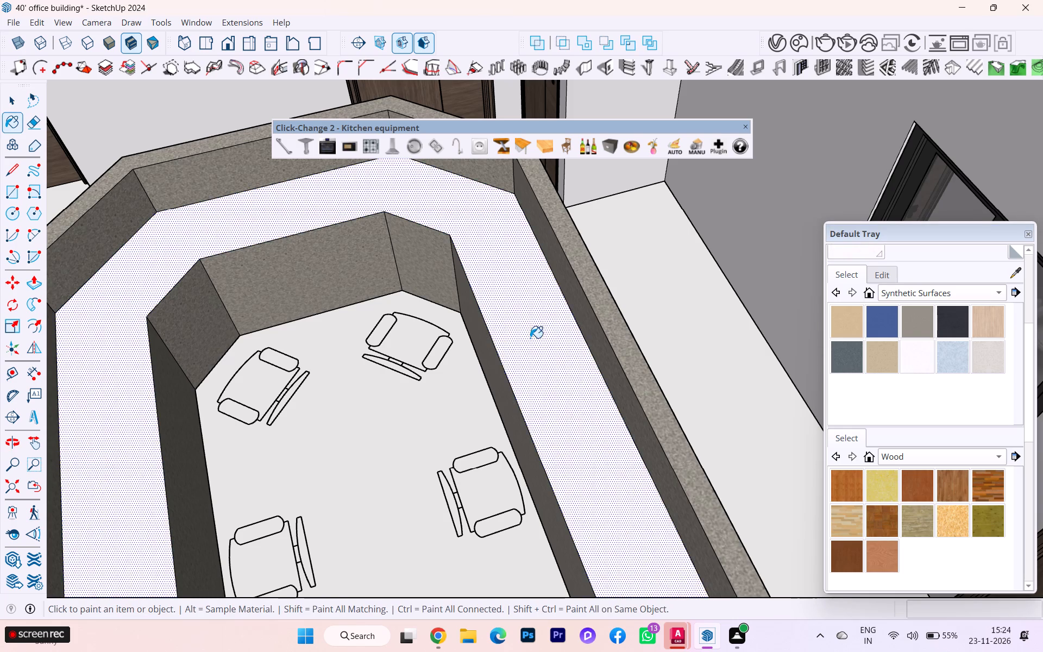
Paint the inner worktop face with the light blue Synthetic Surfaces material and clear the selection.
left_click(945, 347)
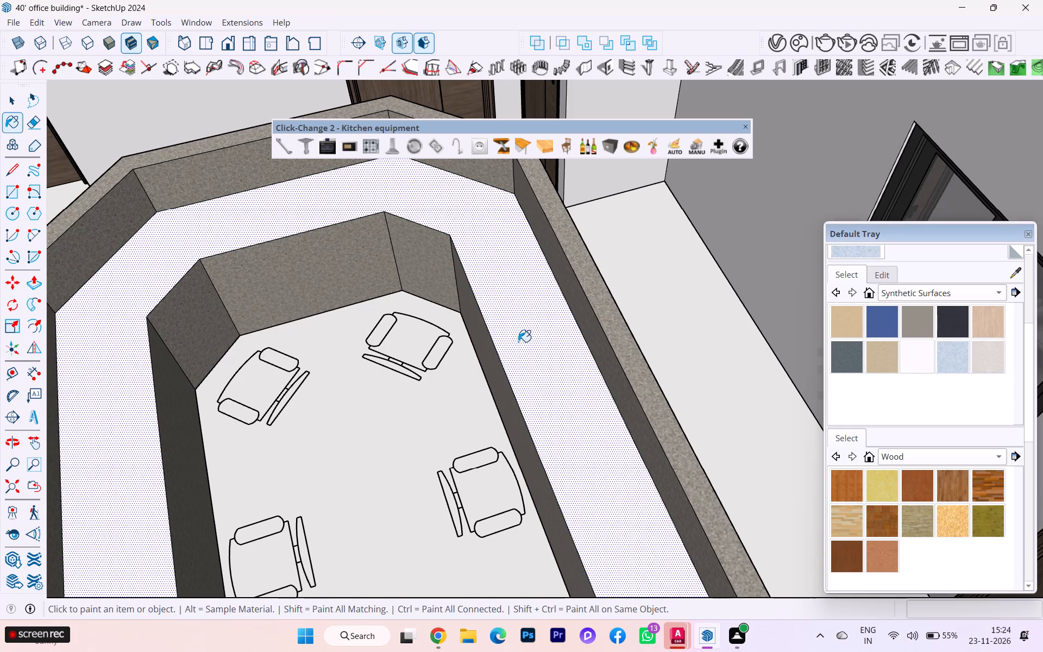
left_click(518, 342)
scroll(606, 340, "down", 5)
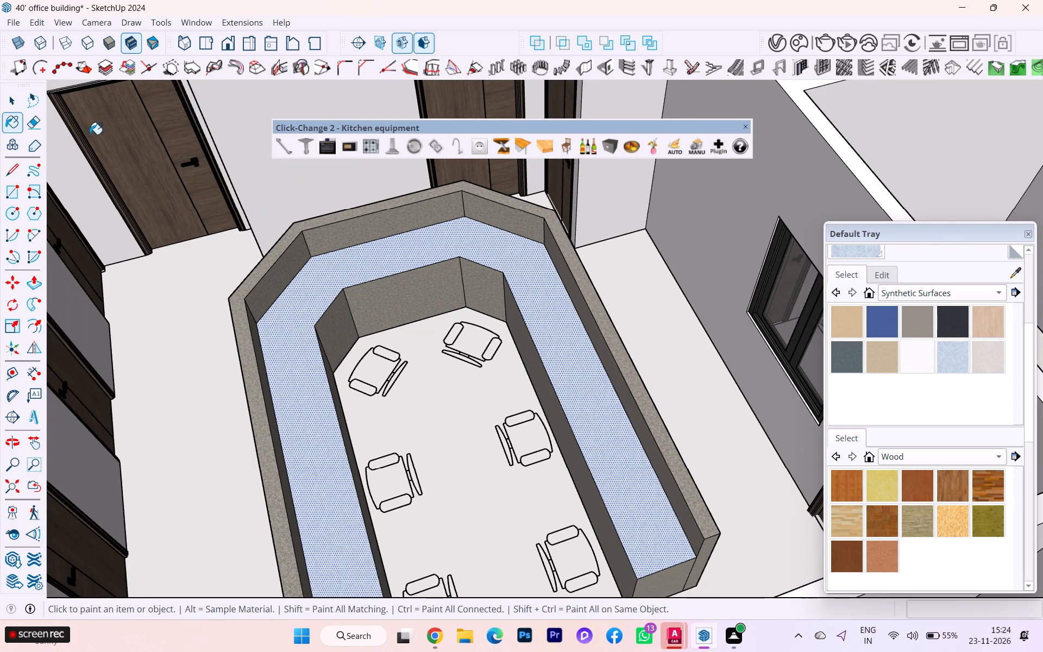
left_click(11, 101)
left_click(143, 216)
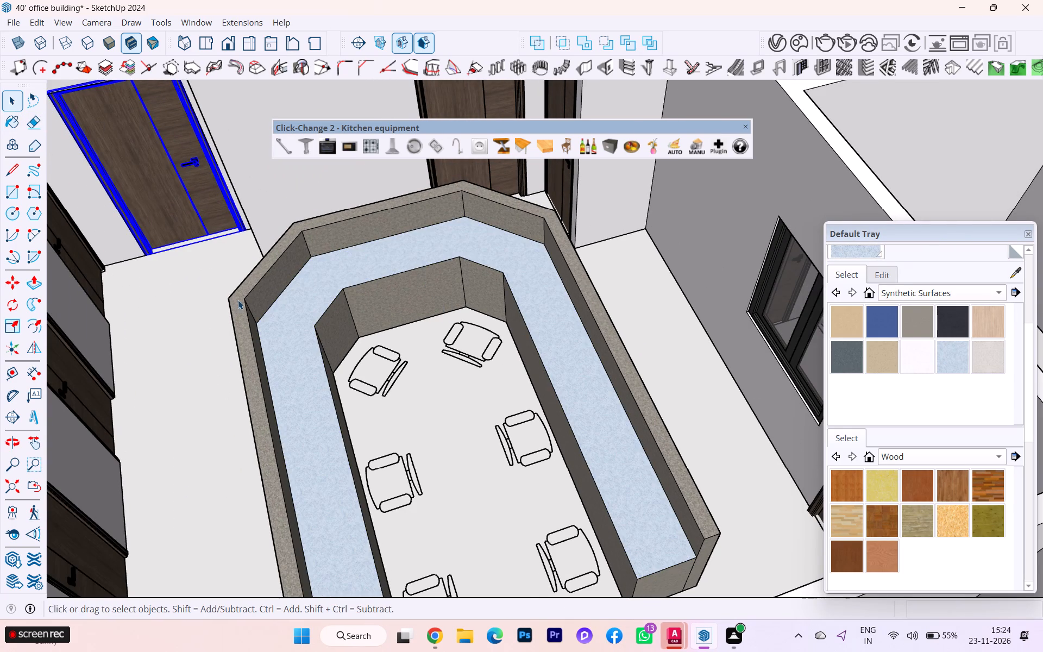
scroll(175, 303, "down", 1)
scroll(175, 303, "up", 8)
scroll(175, 303, "down", 4)
scroll(187, 302, "up", 1)
scroll(187, 302, "down", 4)
scroll(196, 303, "up", 1)
scroll(196, 303, "down", 3)
scroll(196, 303, "up", 1)
scroll(695, 258, "down", 2)
scroll(688, 261, "up", 1)
scroll(679, 266, "down", 2)
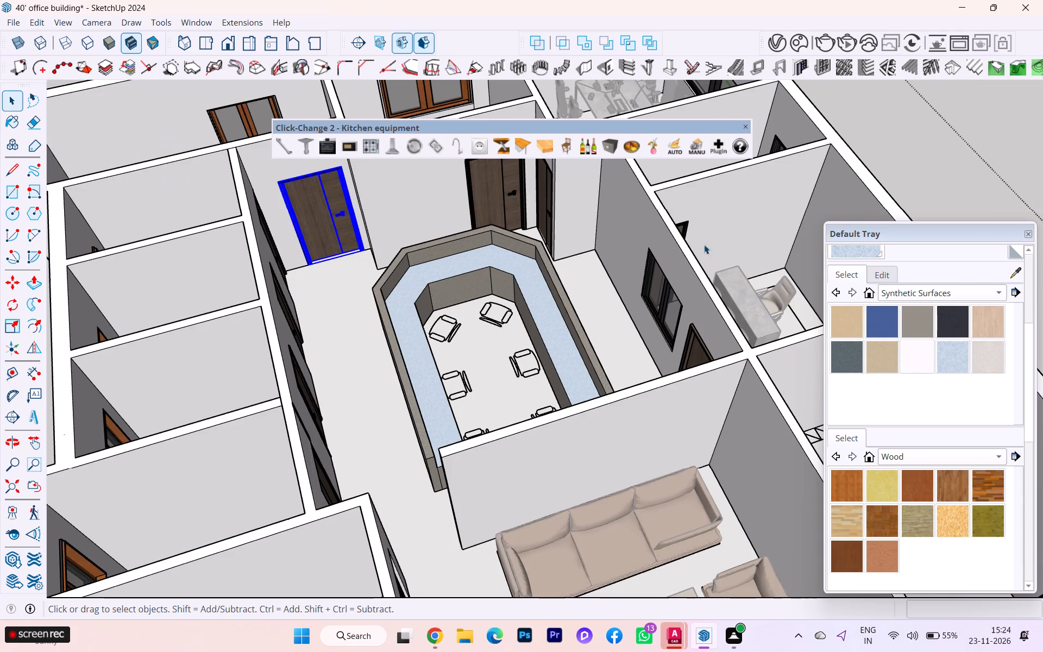
left_click(939, 167)
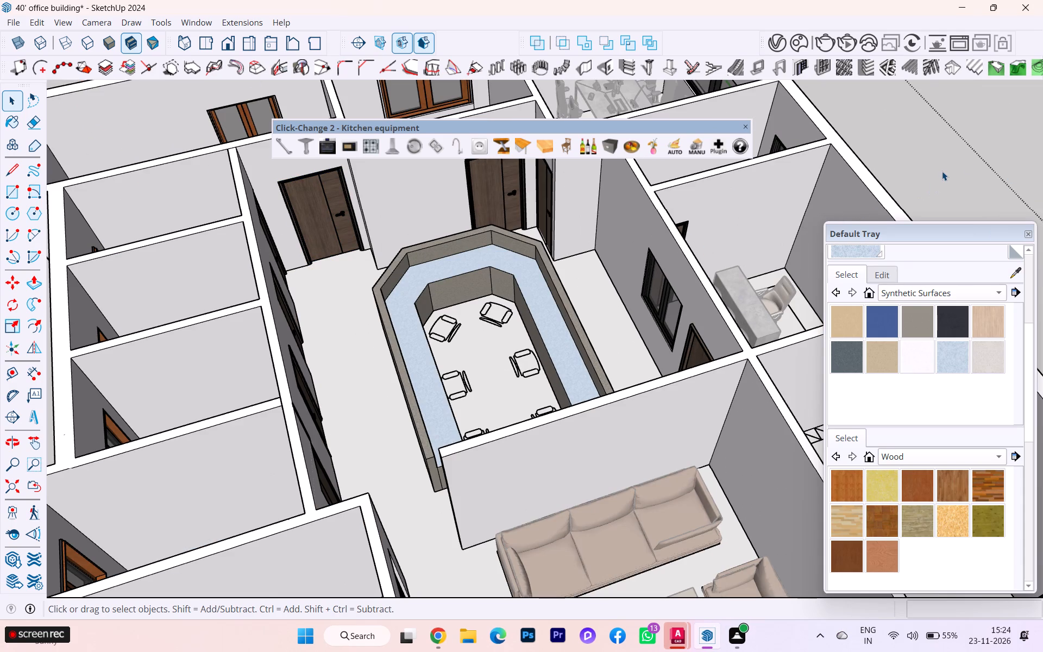
left_click(942, 171)
Paint the reception counter's vertical inner faces below the worktop with the light blue Synthetic Surfaces material.
scroll(627, 311, "up", 6)
scroll(525, 341, "down", 1)
middle_click_drag(524, 341, 548, 322)
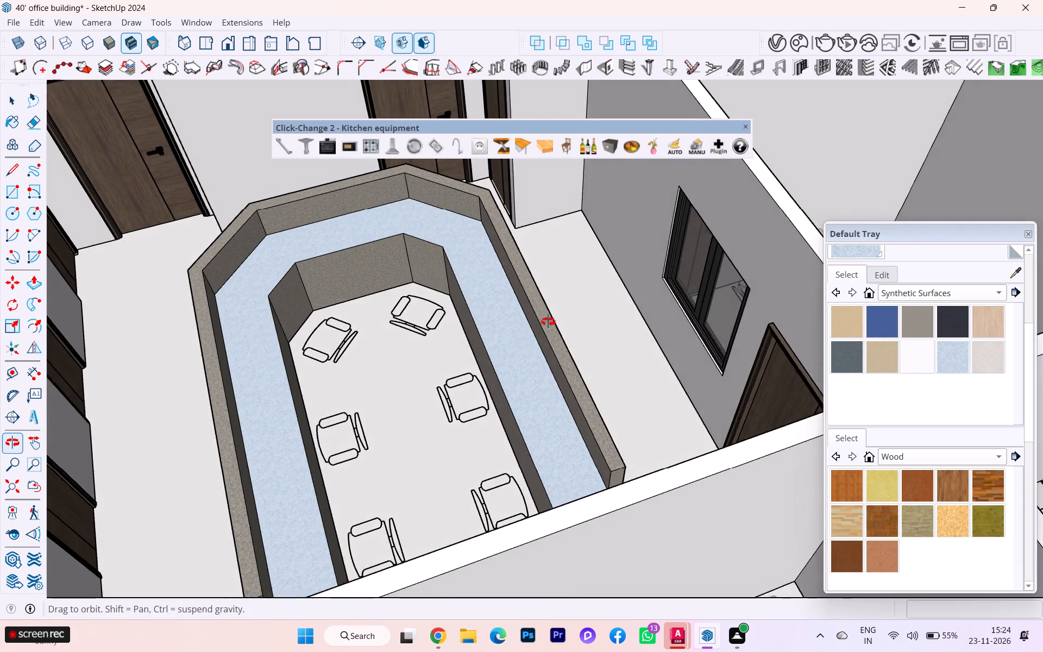
middle_click_drag(548, 322, 786, 282)
scroll(754, 310, "up", 3)
left_click(601, 350)
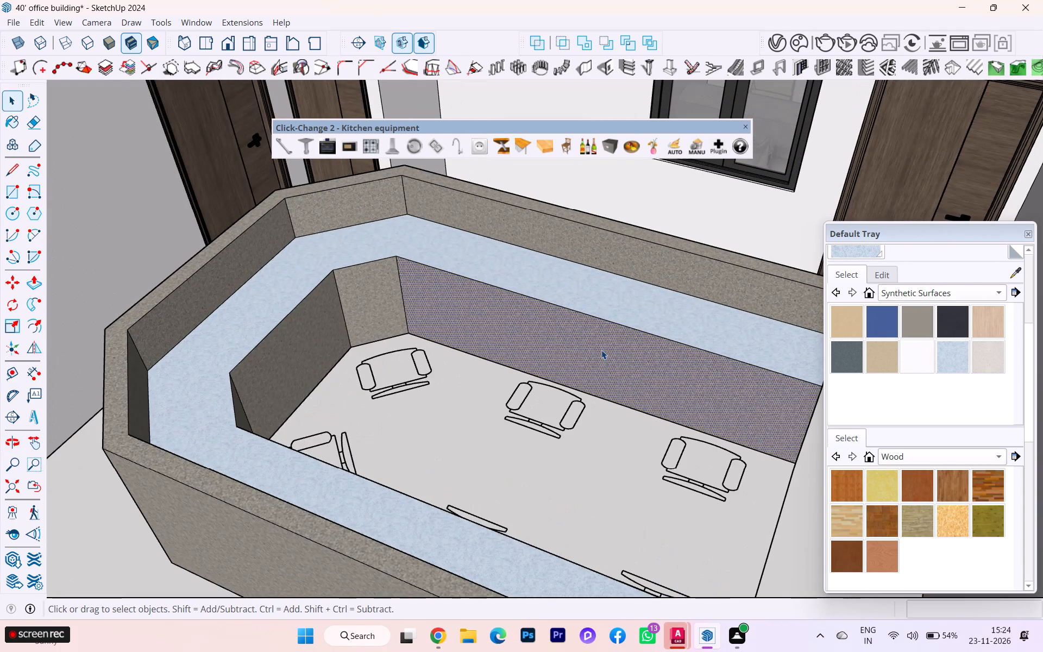
left_click(637, 298)
left_click(600, 340)
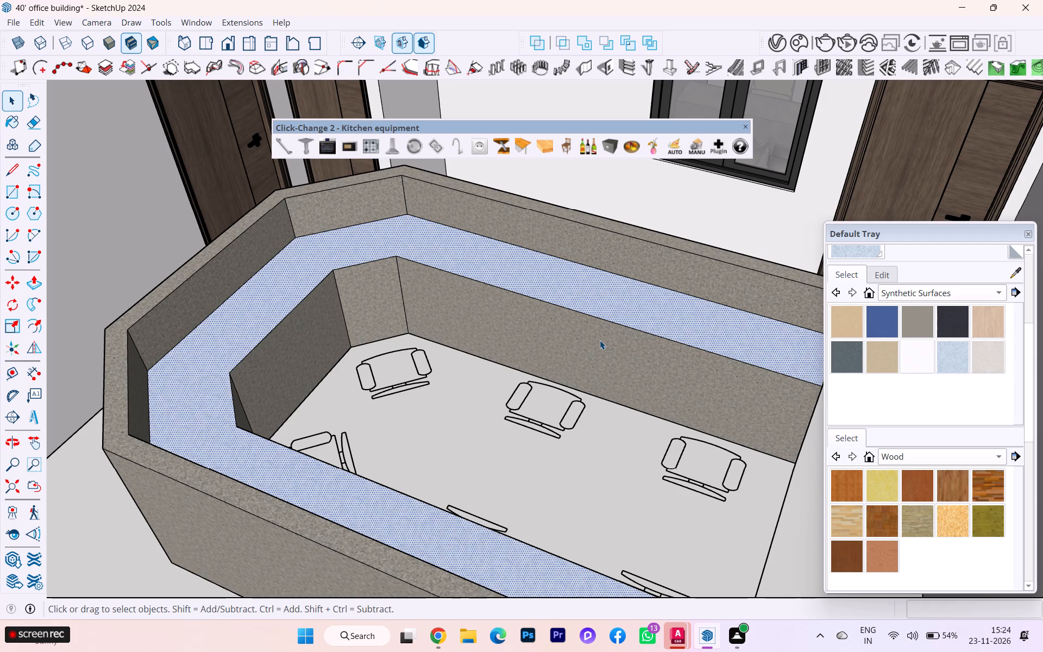
left_click(619, 315)
scroll(581, 319, "down", 1)
scroll(581, 319, "up", 1)
scroll(581, 319, "down", 1)
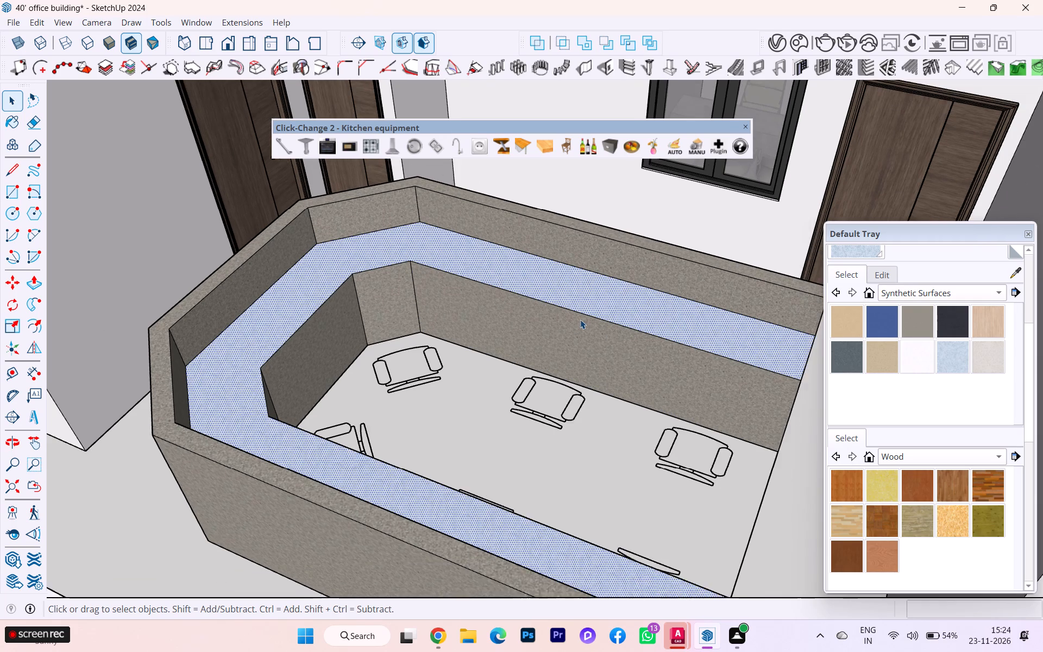
middle_click_drag(580, 320, 557, 324)
left_click(948, 355)
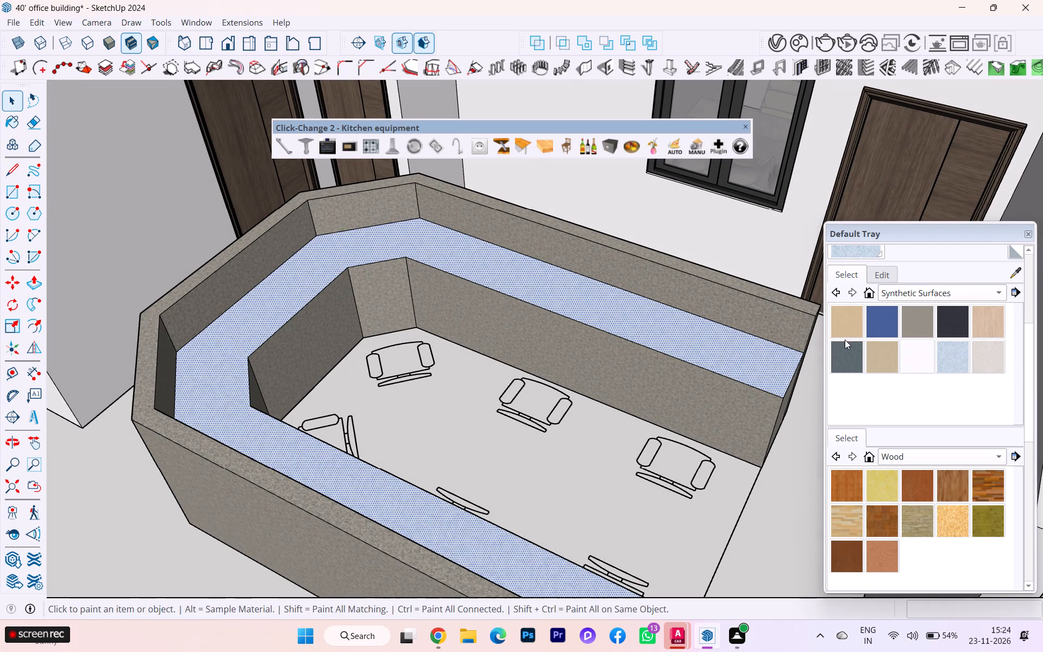
left_click(646, 369)
left_click(384, 297)
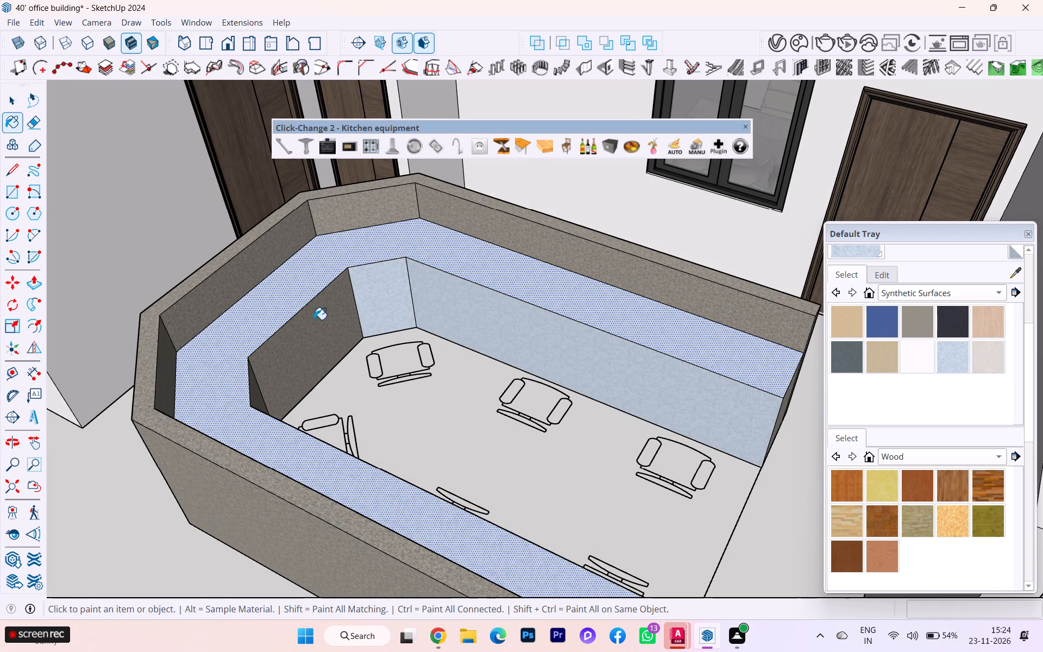
left_click(314, 319)
scroll(389, 304, "down", 1)
middle_click_drag(389, 304, 87, 324)
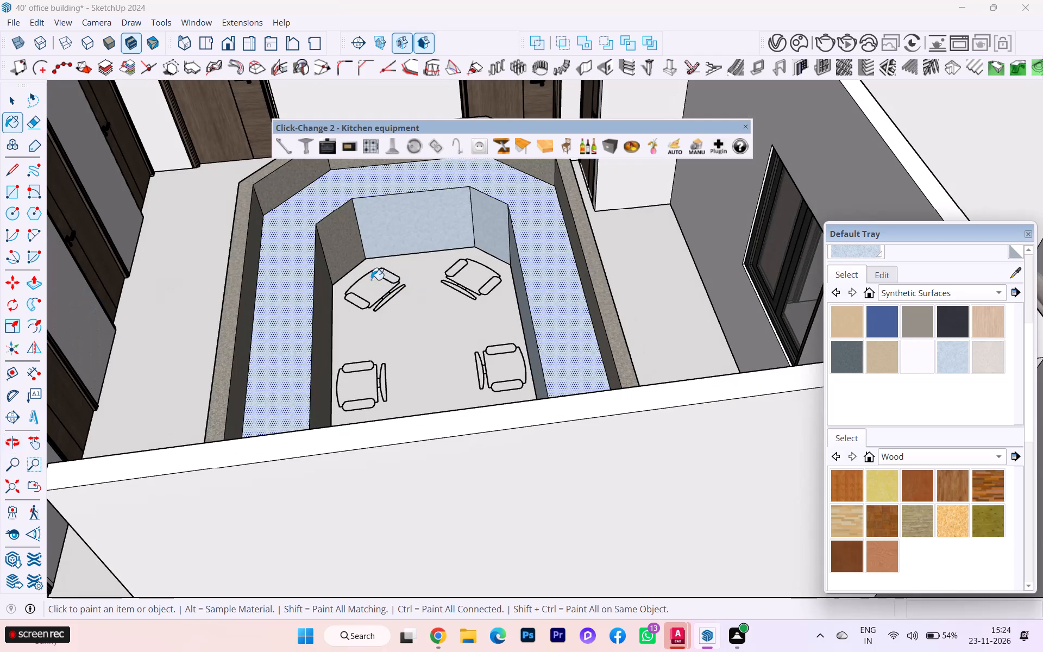
left_click(330, 242)
left_click(323, 287)
Paint the end faces of both counter arms below the worktop with the same light blue material.
scroll(398, 292, "down", 1)
middle_click_drag(385, 302, 303, 321)
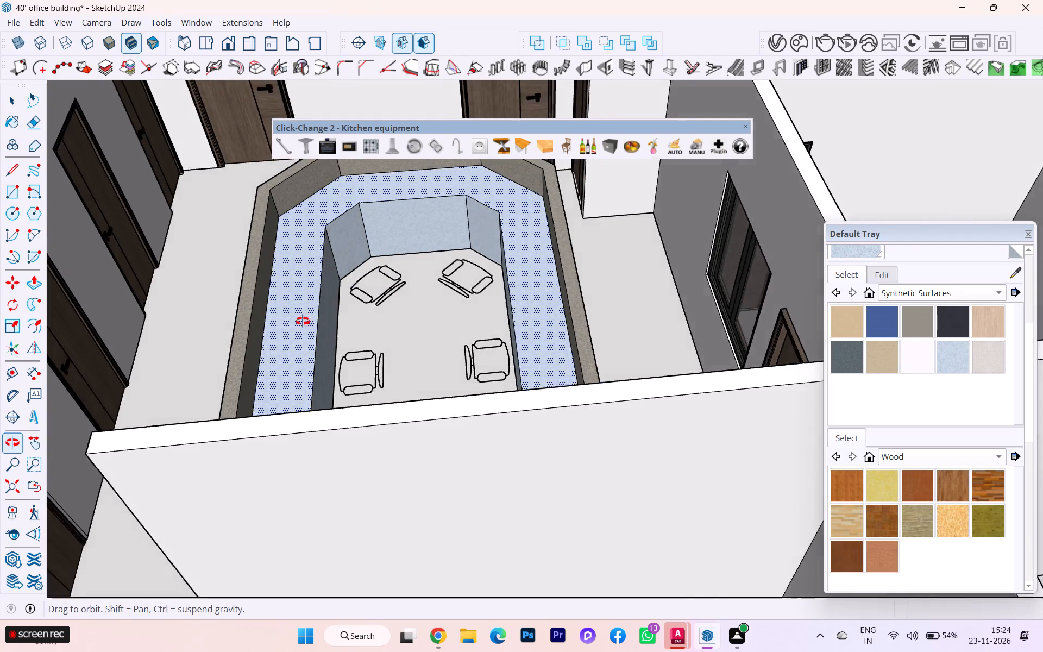
middle_click_drag(303, 321, 197, 394)
scroll(197, 394, "up", 5)
left_click(186, 419)
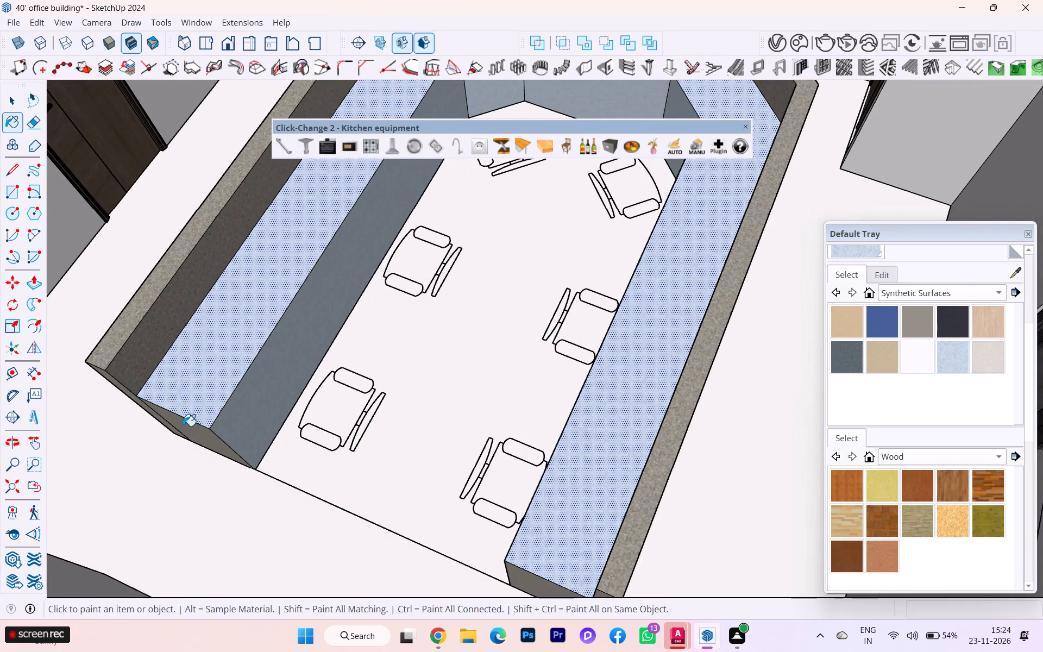
left_click(184, 425)
middle_click_drag(269, 394, 489, 341)
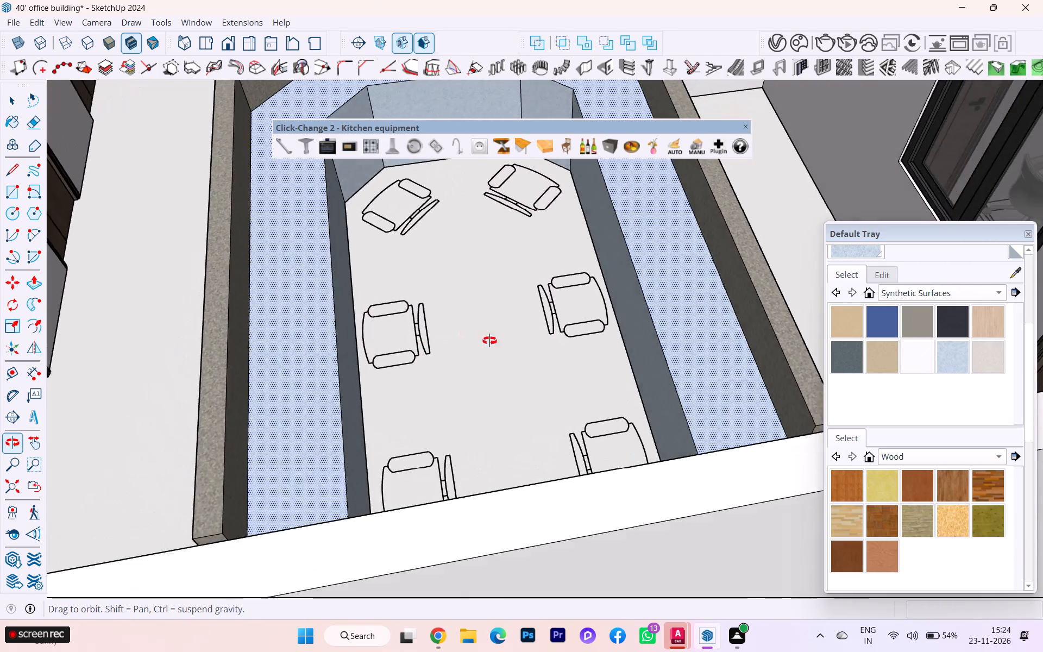
middle_click_drag(489, 341, 727, 355)
scroll(782, 362, "up", 2)
scroll(809, 344, "down", 1)
scroll(815, 338, "up", 1)
scroll(411, 259, "up", 1)
scroll(410, 258, "down", 1)
scroll(407, 257, "up", 1)
scroll(447, 271, "down", 2)
scroll(446, 271, "up", 3)
scroll(446, 271, "down", 3)
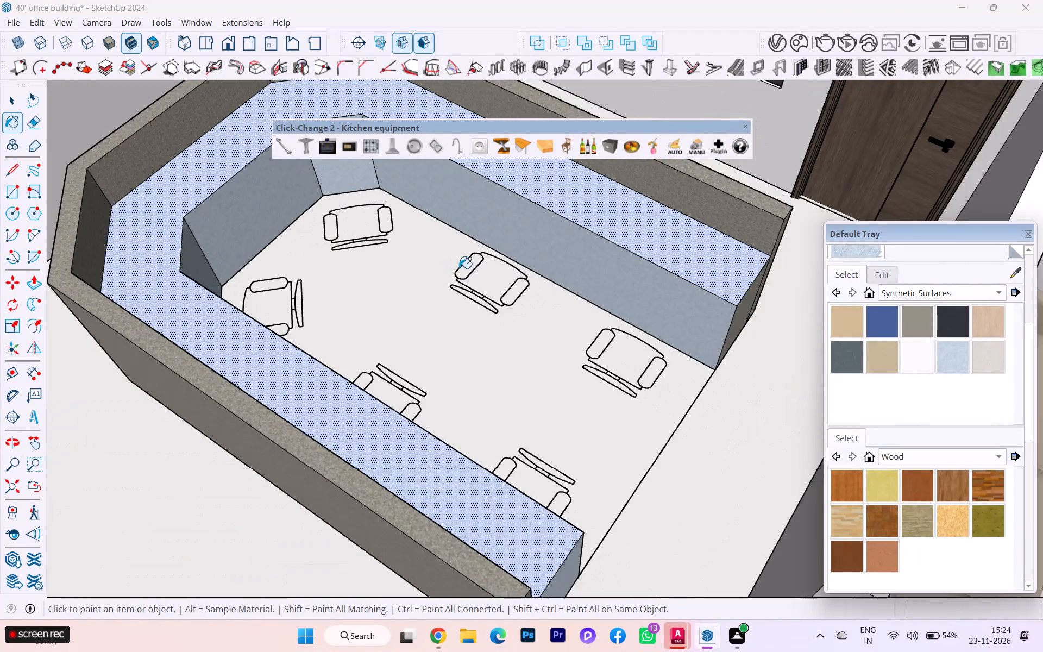
scroll(815, 325, "up", 4)
left_click(715, 303)
Clear the worktop face selection and exit the reception counter group.
scroll(721, 297, "down", 1)
middle_click_drag(718, 297, 709, 281)
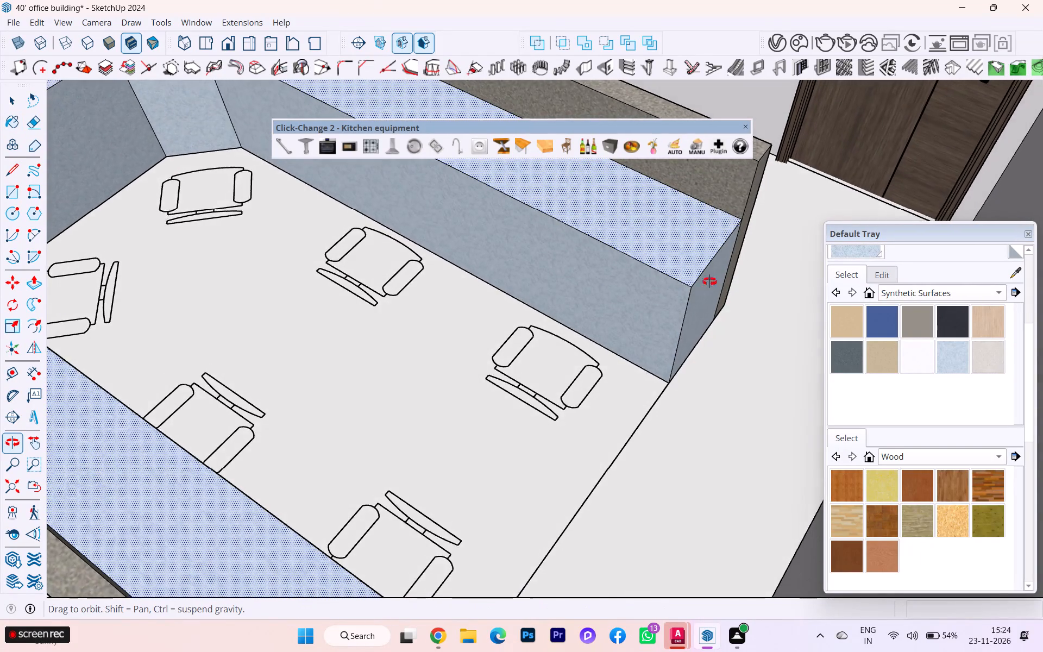
middle_click_drag(709, 281, 695, 275)
scroll(695, 275, "down", 1)
scroll(695, 275, "up", 2)
scroll(695, 275, "down", 2)
scroll(694, 276, "up", 4)
scroll(692, 291, "down", 4)
scroll(693, 297, "up", 1)
scroll(693, 297, "down", 7)
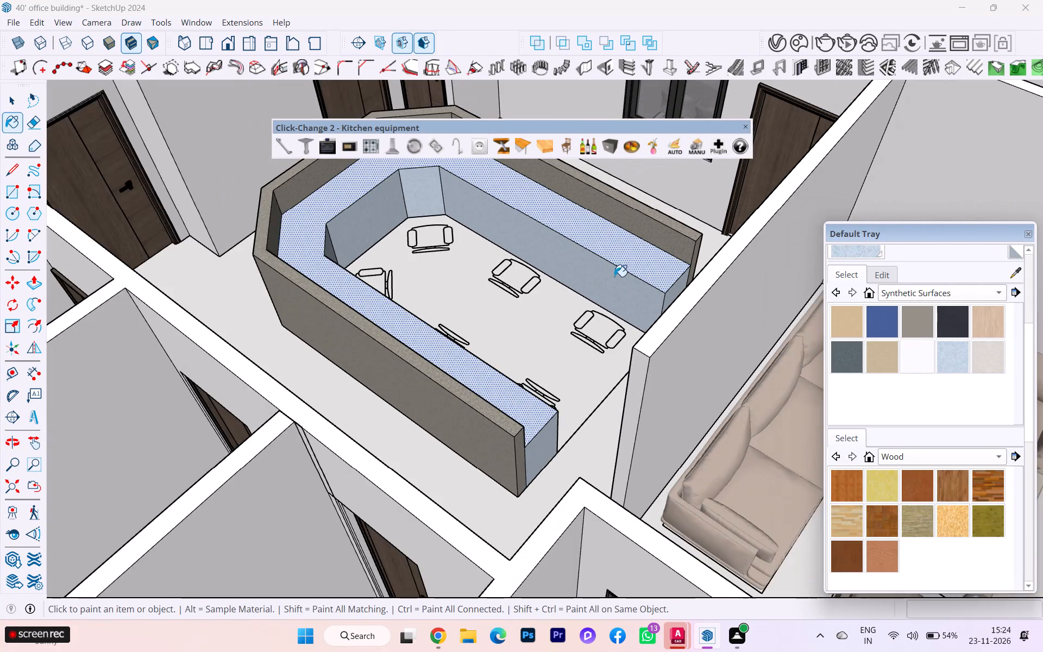
middle_click_drag(615, 277, 575, 276)
scroll(566, 285, "down", 3)
scroll(563, 290, "up", 3)
scroll(563, 290, "down", 5)
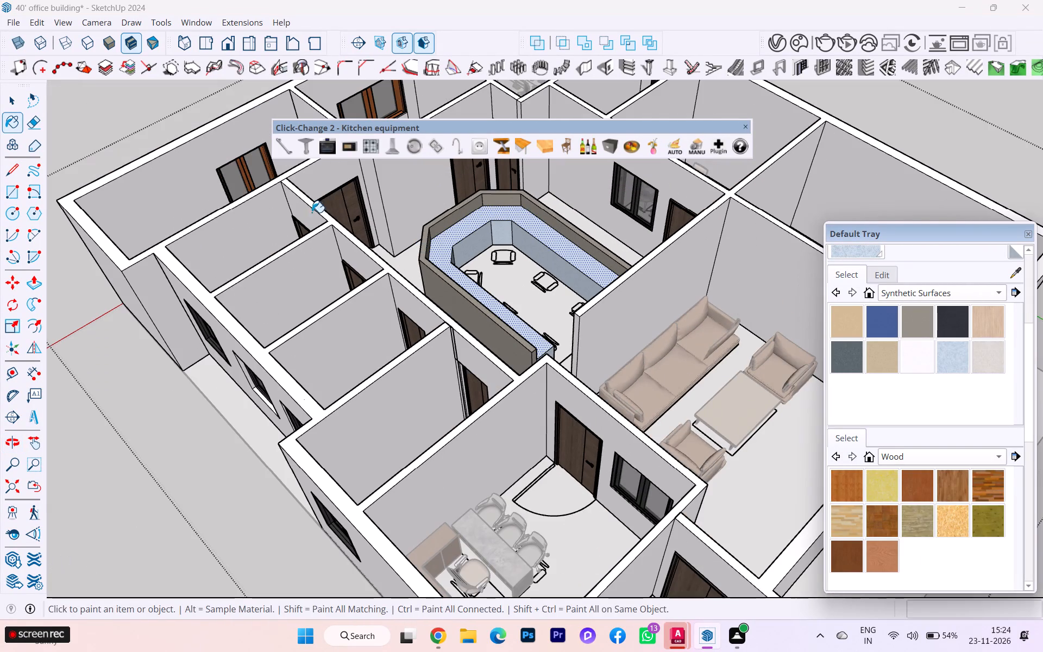
left_click(12, 91)
left_click(13, 105)
left_click(61, 112)
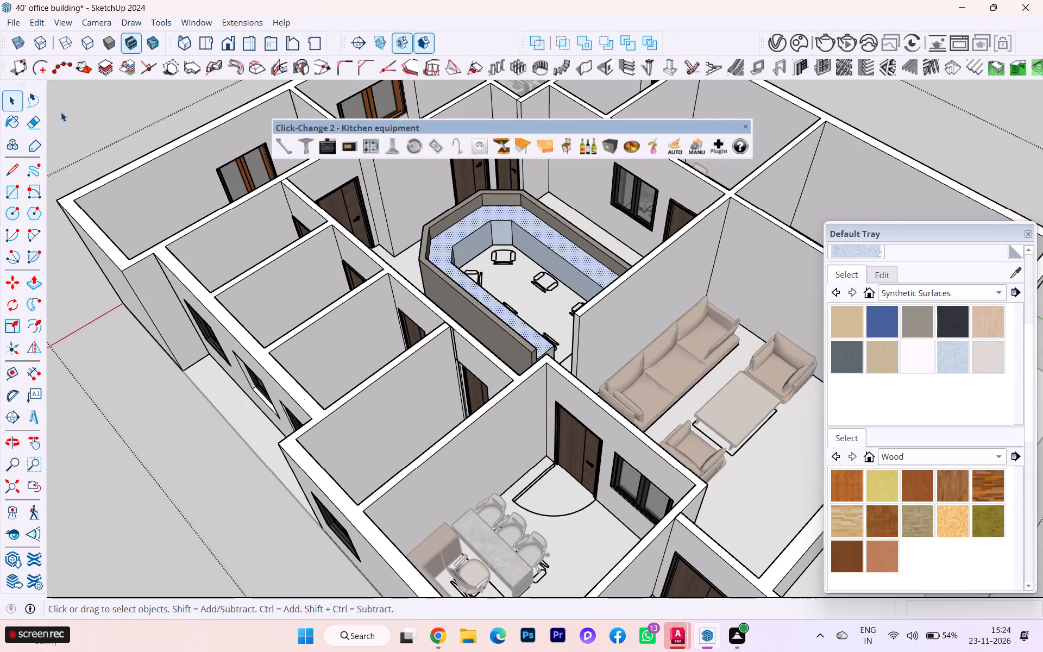
Examine the painted reception counter and the neighbouring sofa area and offices from several angles.
scroll(300, 196, "down", 2)
scroll(566, 234, "up", 6)
scroll(566, 234, "down", 1)
scroll(566, 234, "up", 1)
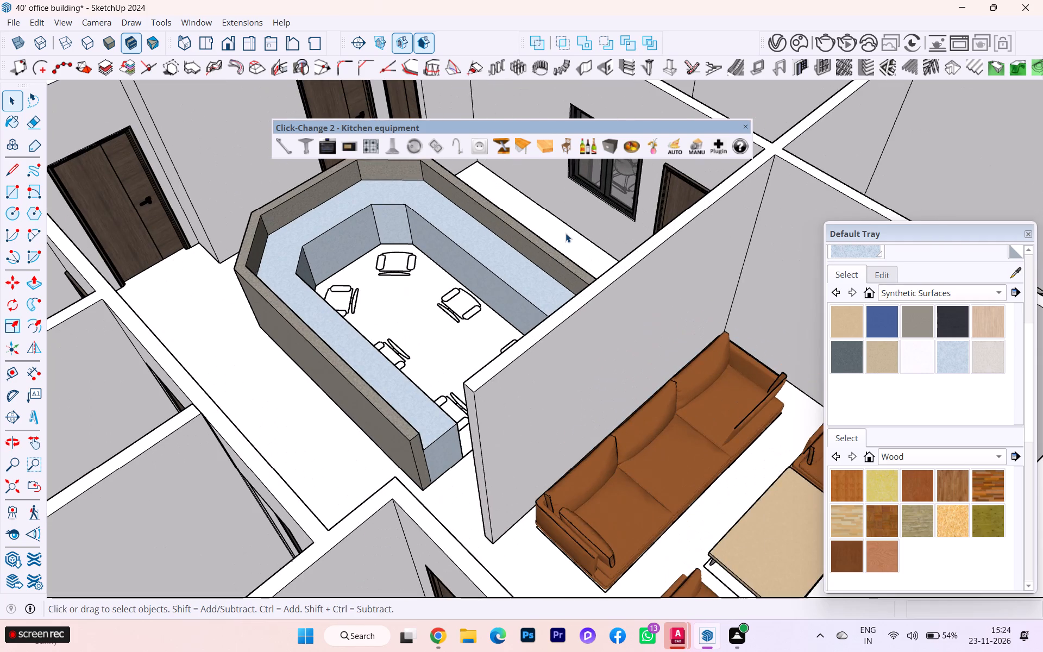
middle_click_drag(539, 216, 746, 162)
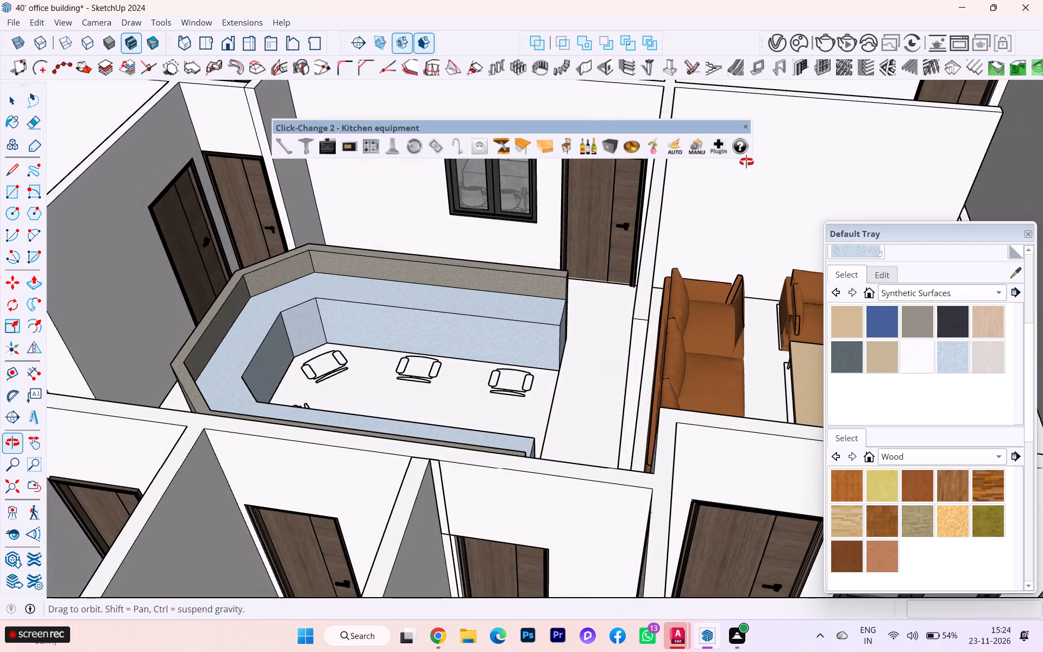
middle_click_drag(746, 162, 520, 173)
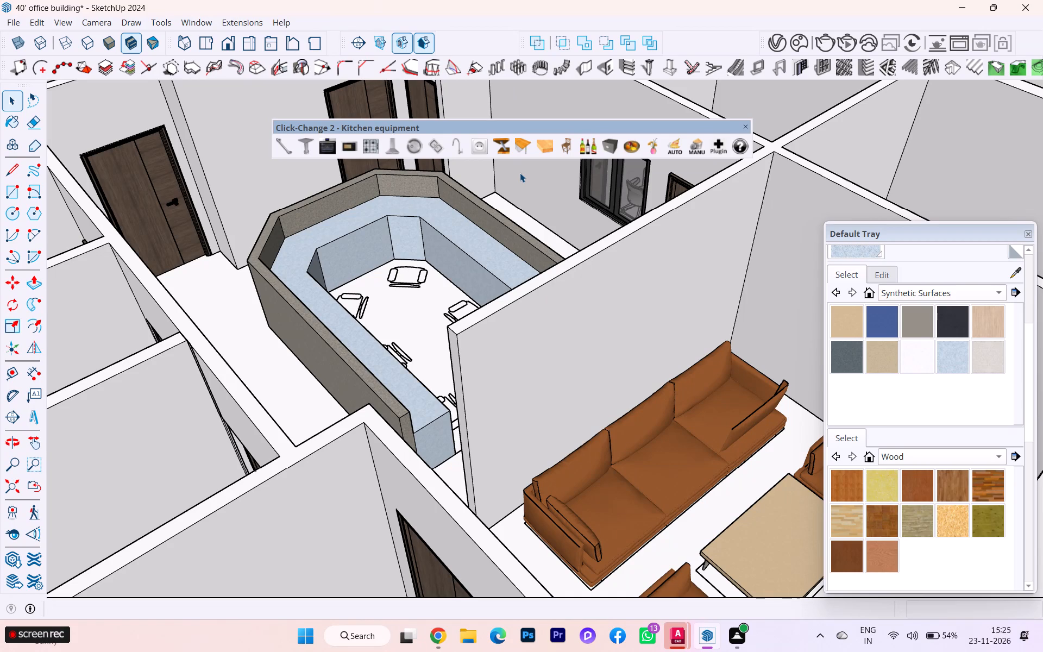
scroll(537, 241, "down", 2)
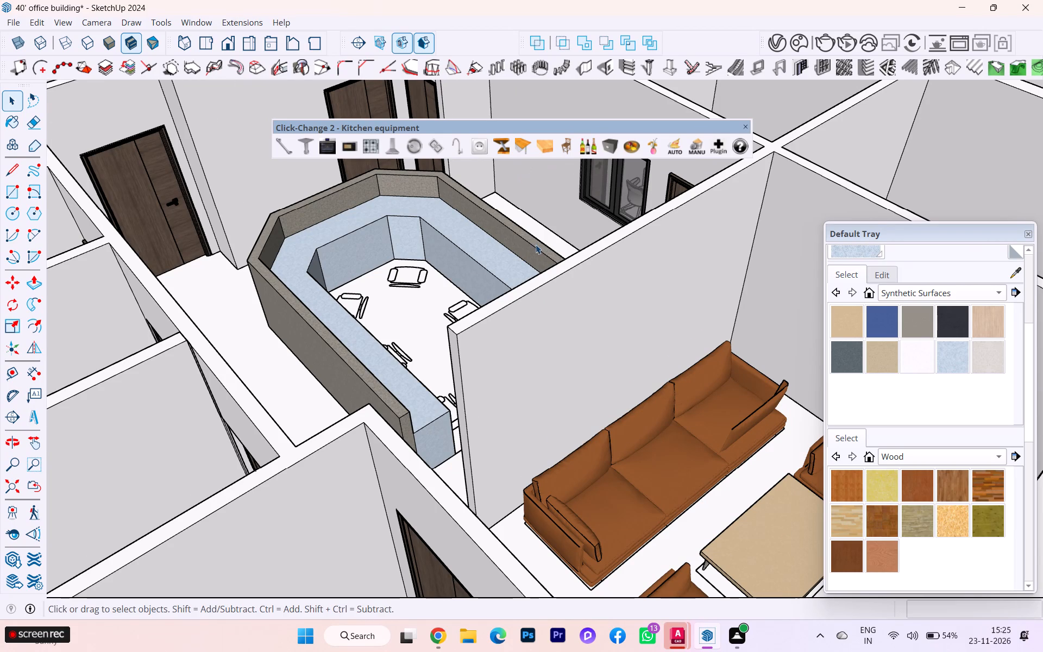
scroll(536, 244, "down", 4)
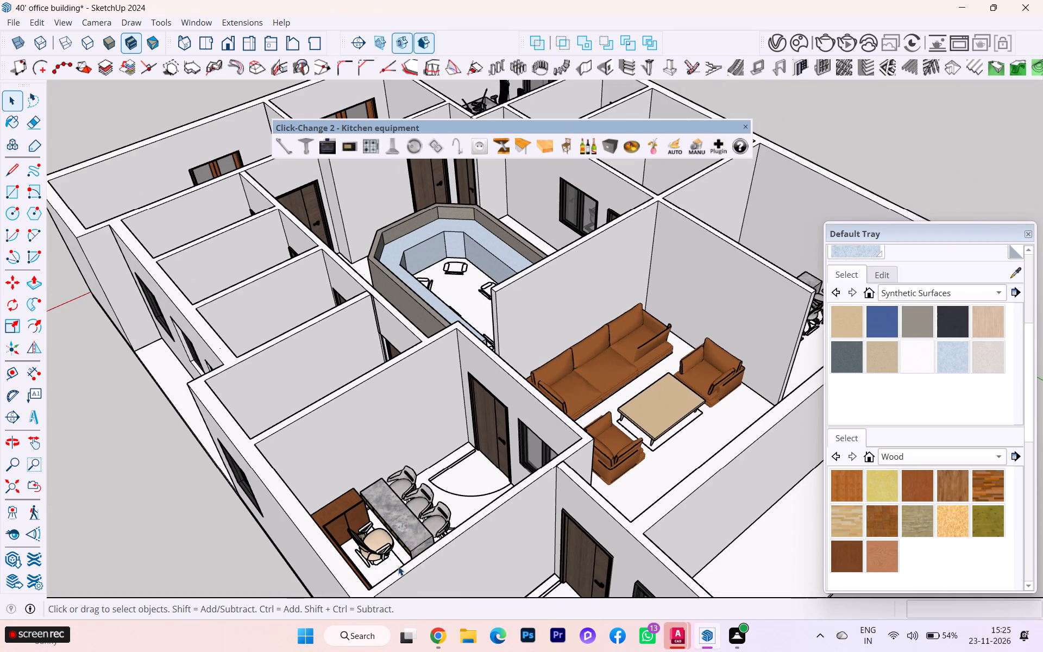
Open the desk set group in the office beside the sofa area, copy its middle visitor chair and exit the group.
scroll(427, 521, "up", 3)
left_click(420, 488)
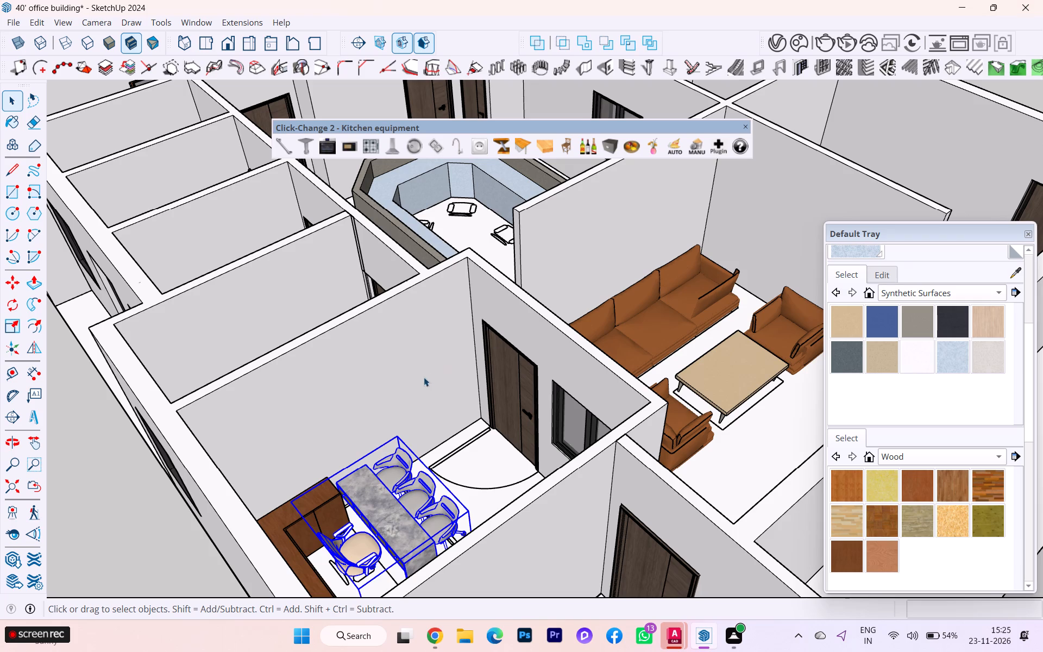
scroll(436, 352, "down", 2)
scroll(437, 352, "up", 1)
scroll(437, 352, "down", 8)
scroll(438, 361, "up", 1)
scroll(443, 372, "down", 1)
middle_click_drag(403, 411, 284, 502)
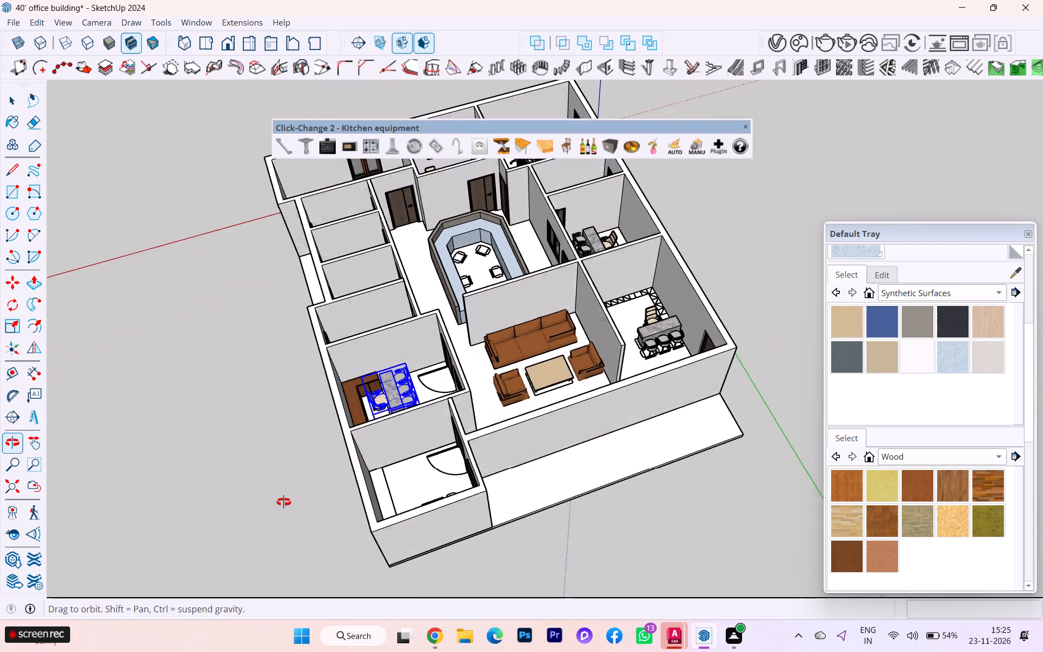
middle_click_drag(284, 502, 282, 505)
scroll(370, 415, "up", 4)
scroll(373, 412, "down", 1)
scroll(373, 412, "up", 1)
scroll(374, 411, "down", 1)
scroll(374, 411, "up", 11)
double_click(413, 367)
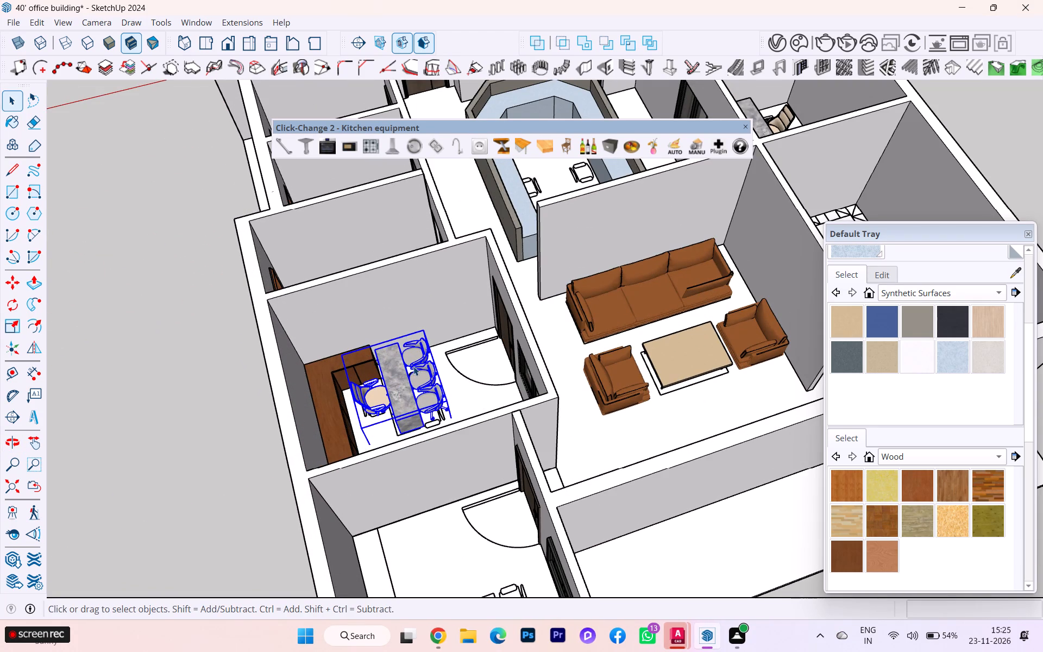
left_click(414, 365)
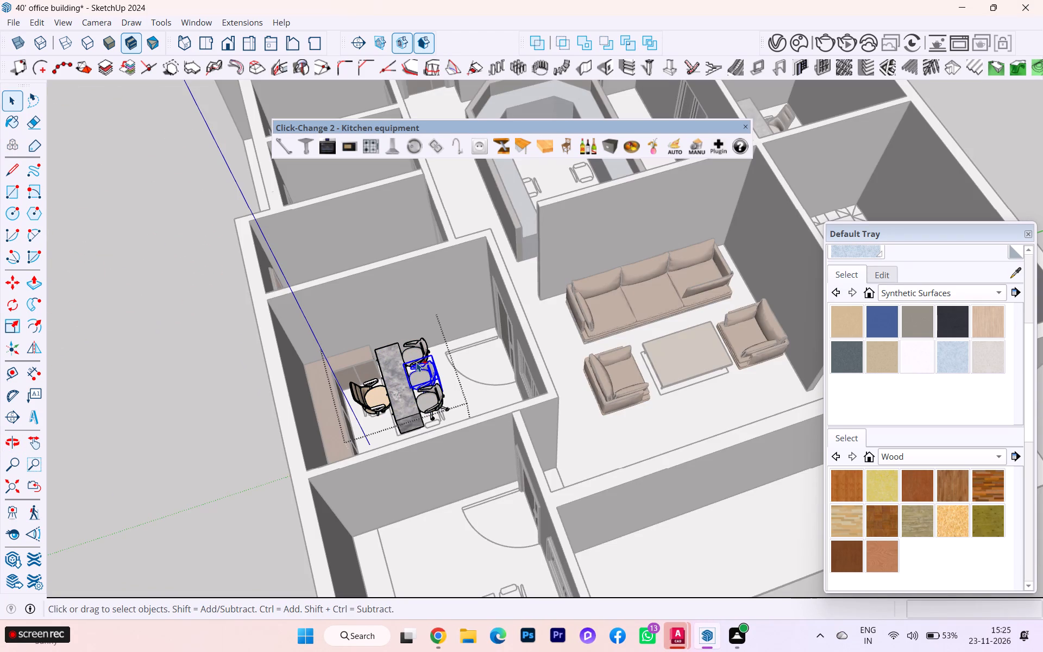
key("ctrl+c")
left_click(159, 366)
Paste the copied visitor chair inside the reception counter, at the chair outline by the angled inner corner.
scroll(288, 385, "down", 1)
scroll(289, 385, "up", 3)
scroll(291, 386, "down", 3)
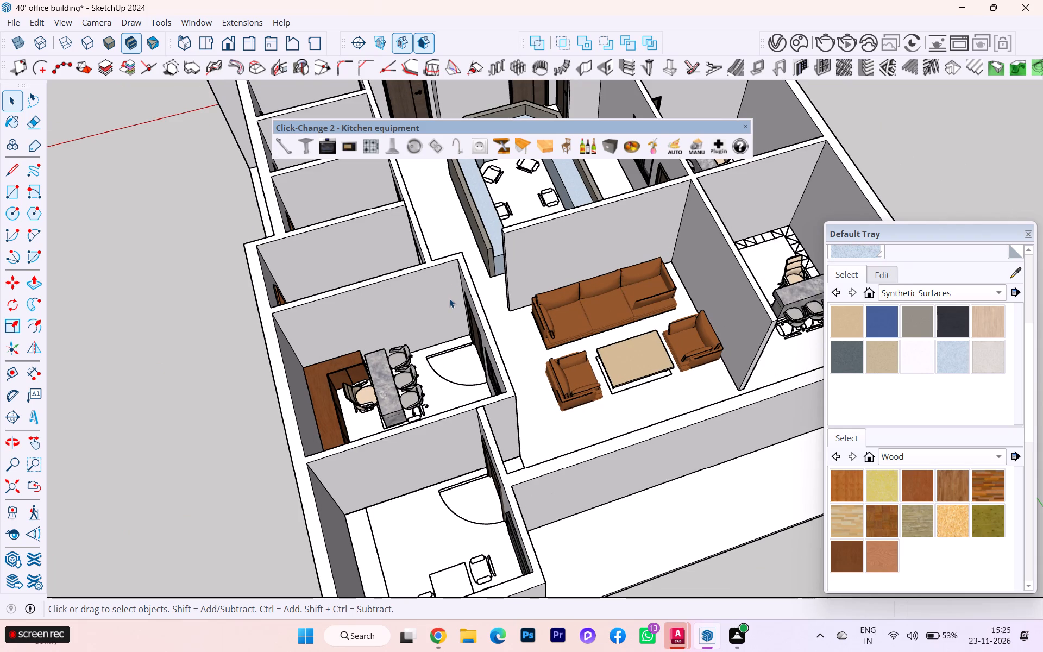
scroll(450, 300, "down", 6)
scroll(437, 347, "up", 1)
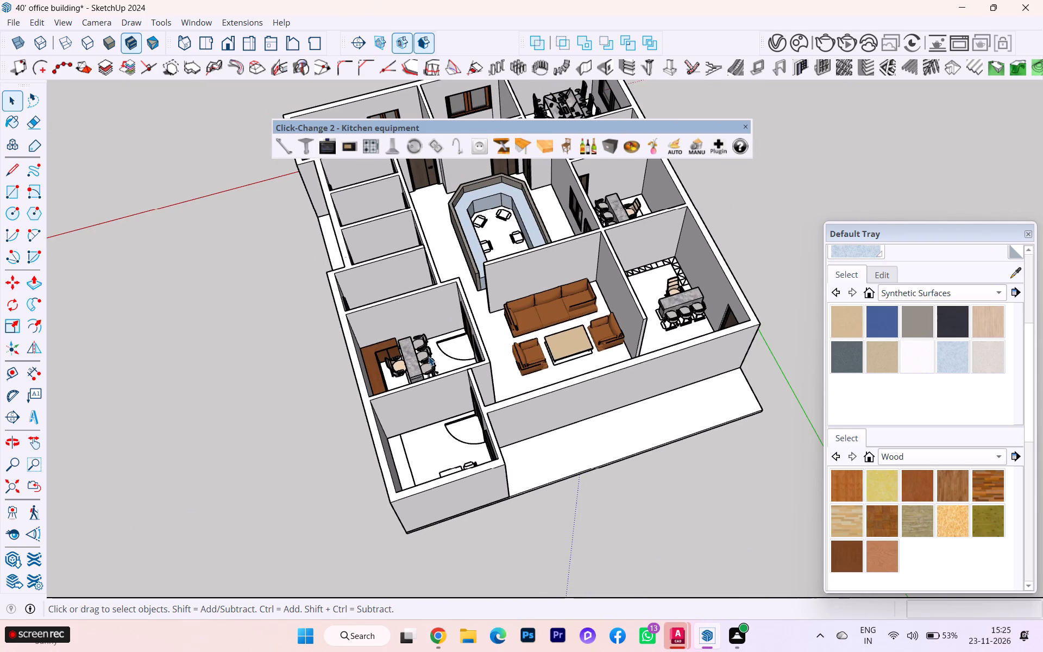
key("ctrl+v")
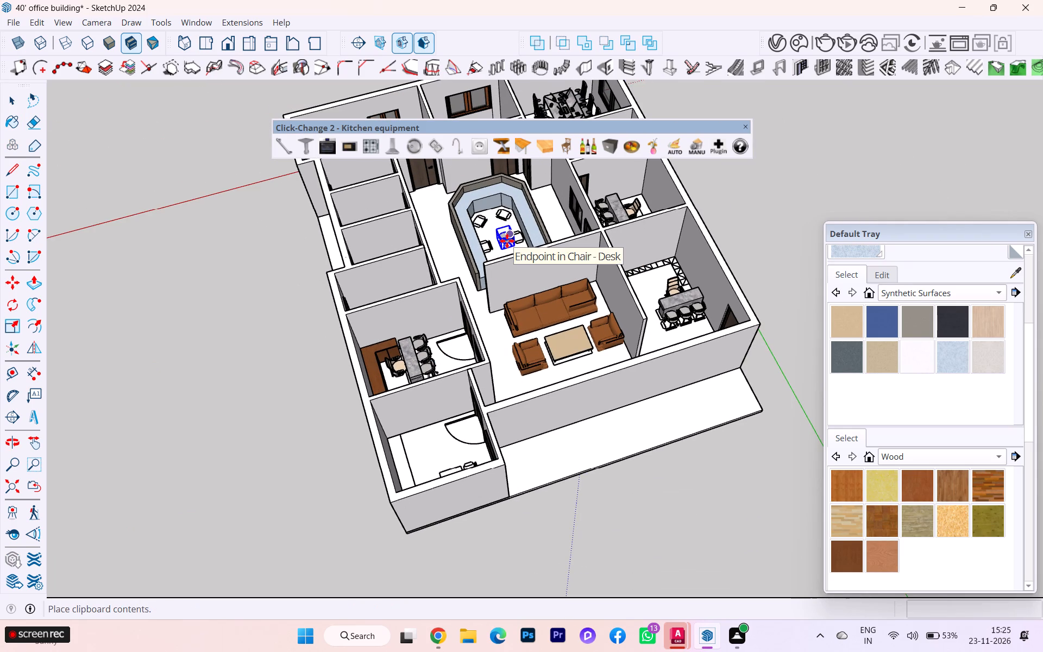
scroll(563, 212, "up", 6)
scroll(574, 199, "down", 1)
scroll(574, 199, "up", 7)
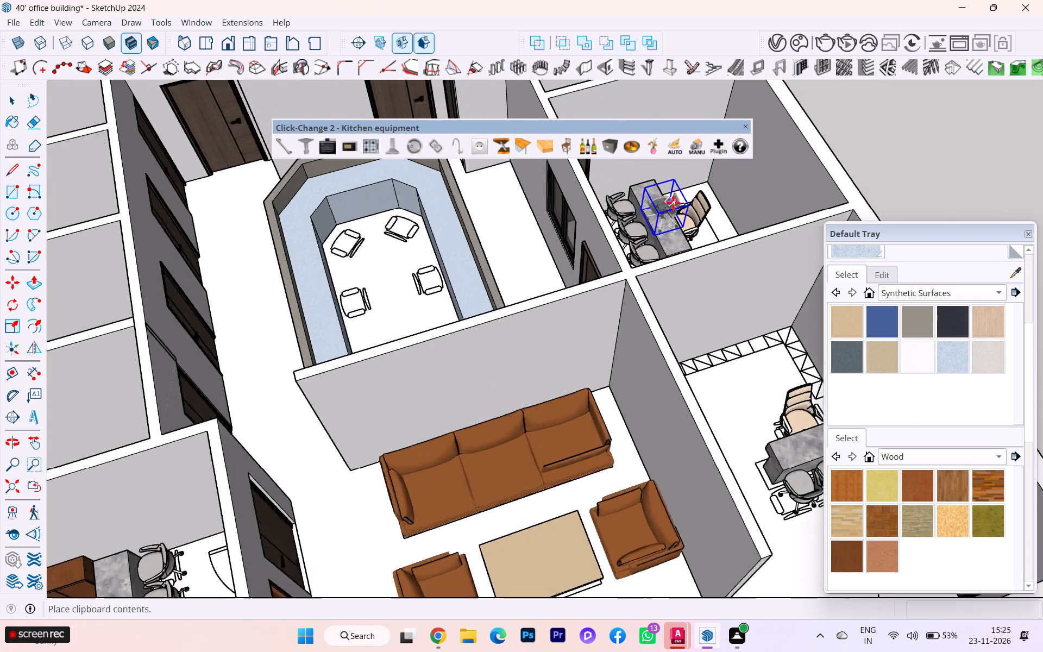
scroll(373, 279, "up", 5)
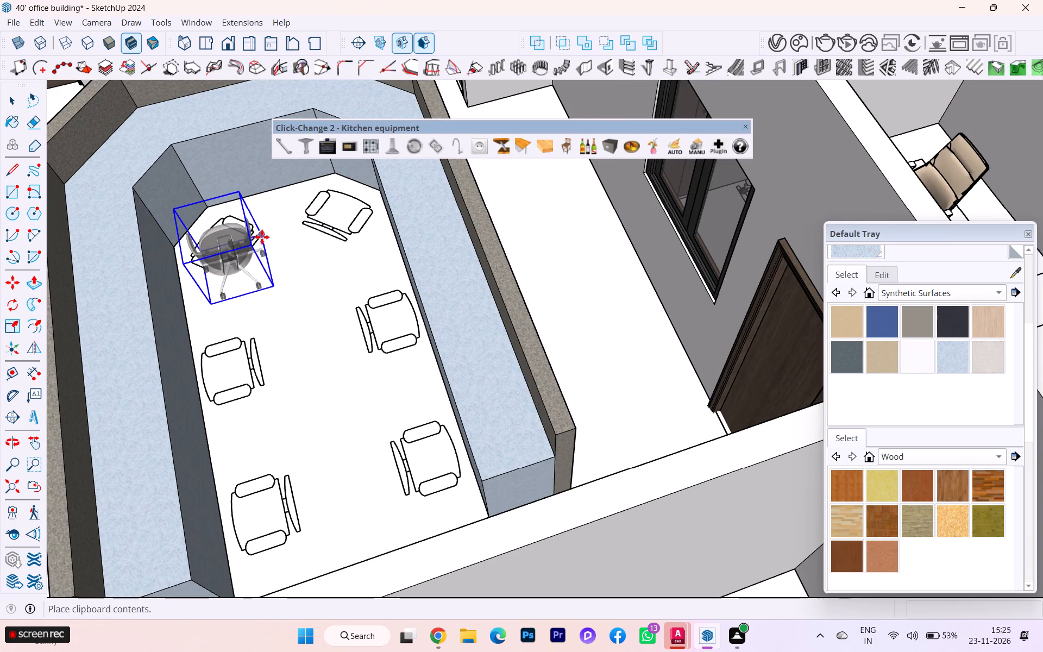
left_click(263, 225)
Move the pasted chair about 8 3/8" to sit over its floor outline at the counter's angled corner.
middle_click_drag(240, 247, 281, 258)
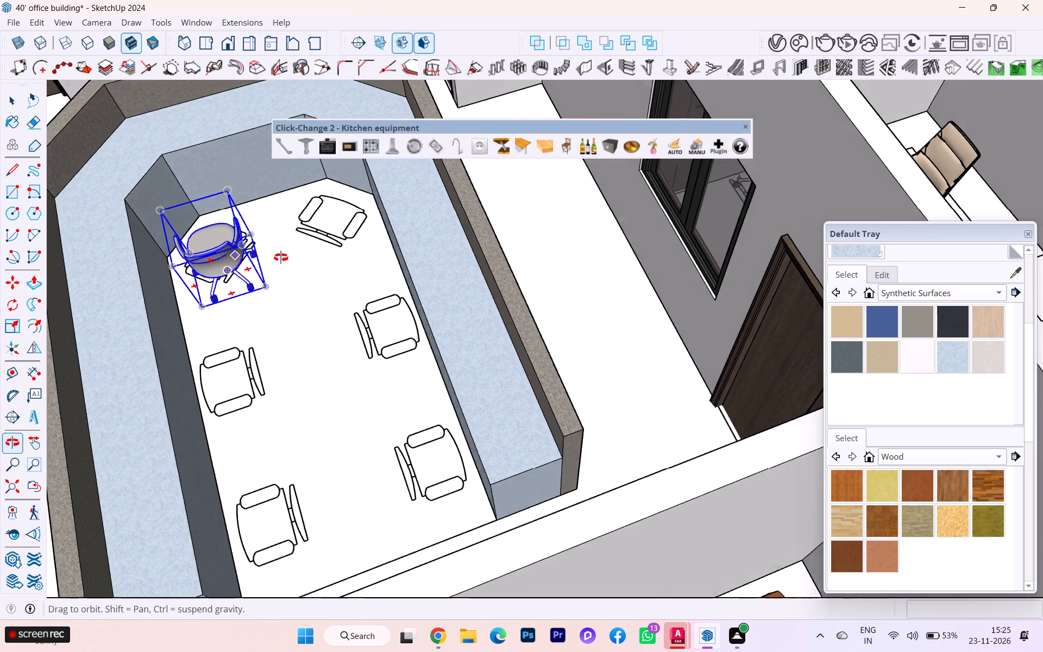
middle_click_drag(281, 258, 380, 274)
scroll(374, 279, "up", 1)
scroll(206, 334, "up", 1)
scroll(198, 337, "down", 4)
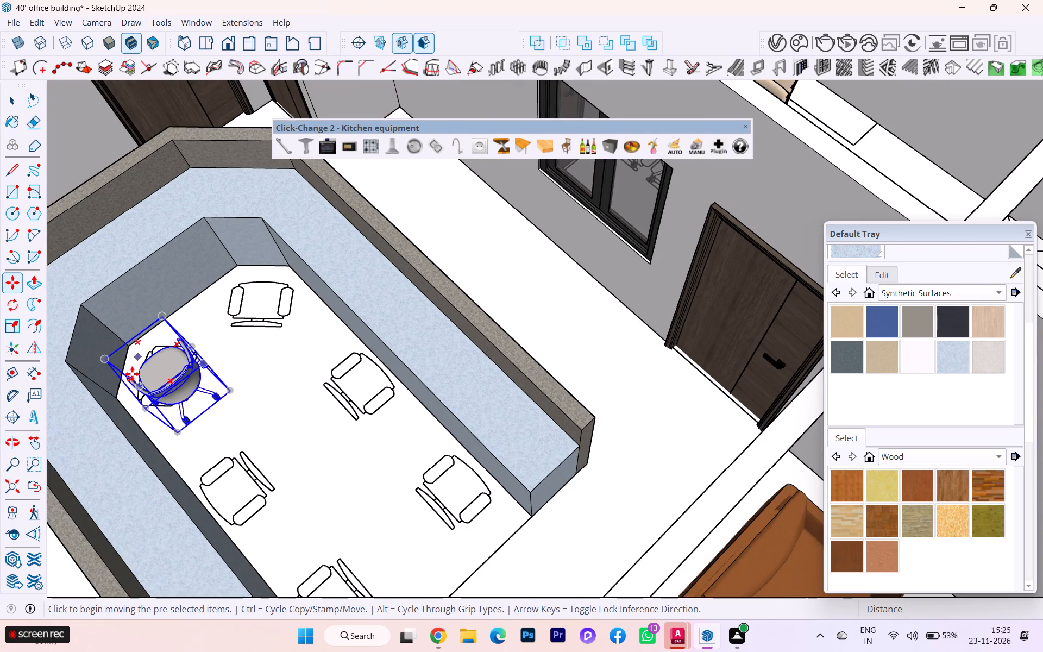
scroll(168, 387, "up", 1)
left_click(196, 391)
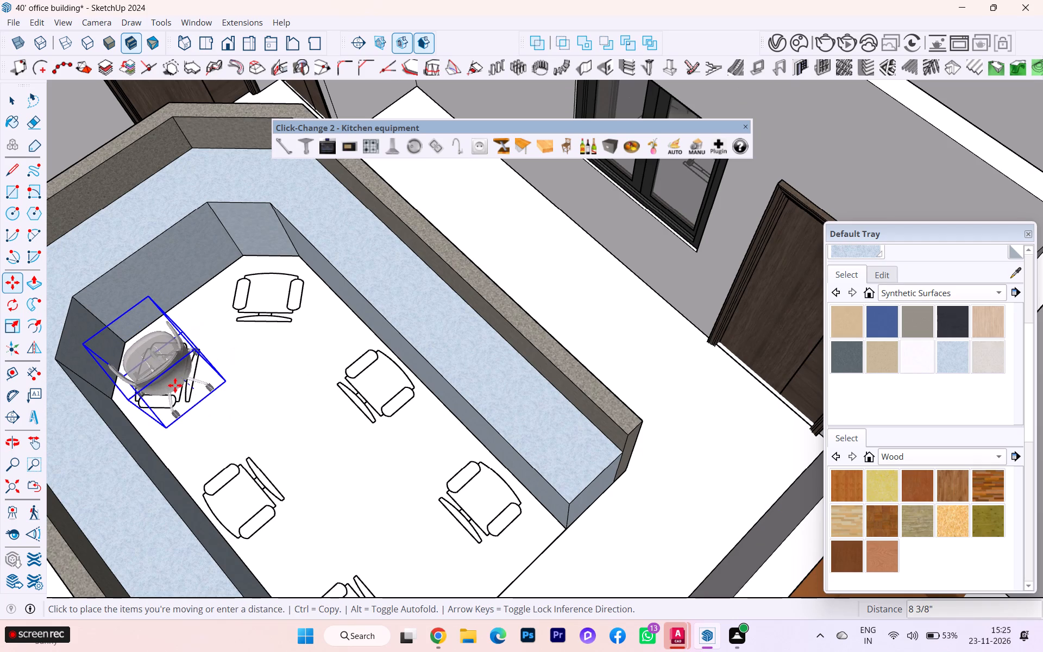
left_click(175, 385)
Rotate the first chair inside the reception counter about 49° to match the direction of its floor outline.
scroll(195, 367, "up", 3)
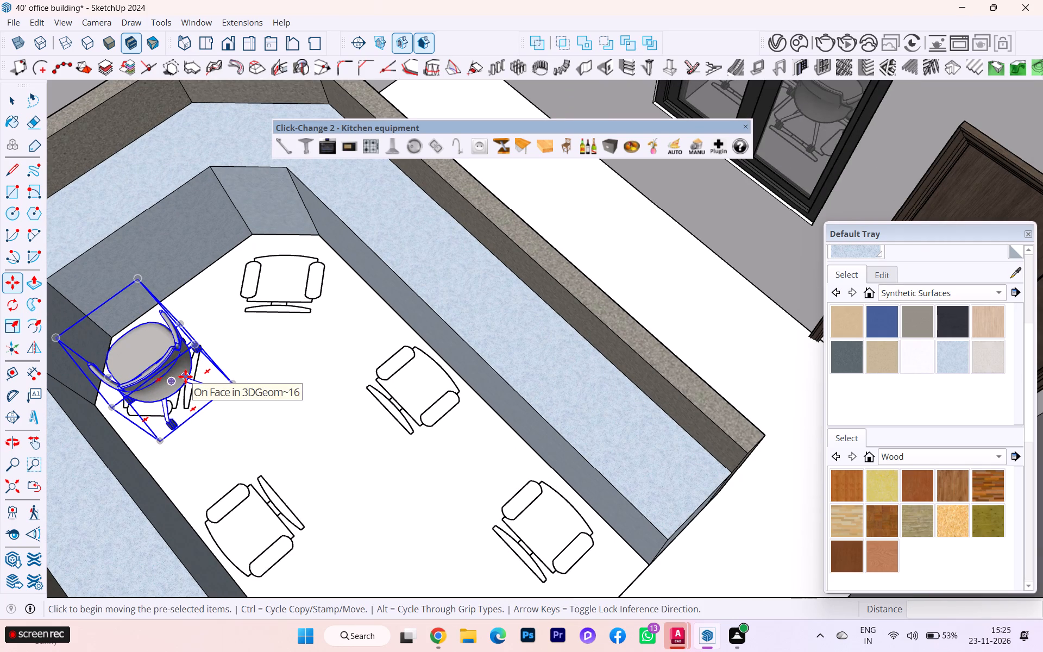
key("q")
left_click(182, 417)
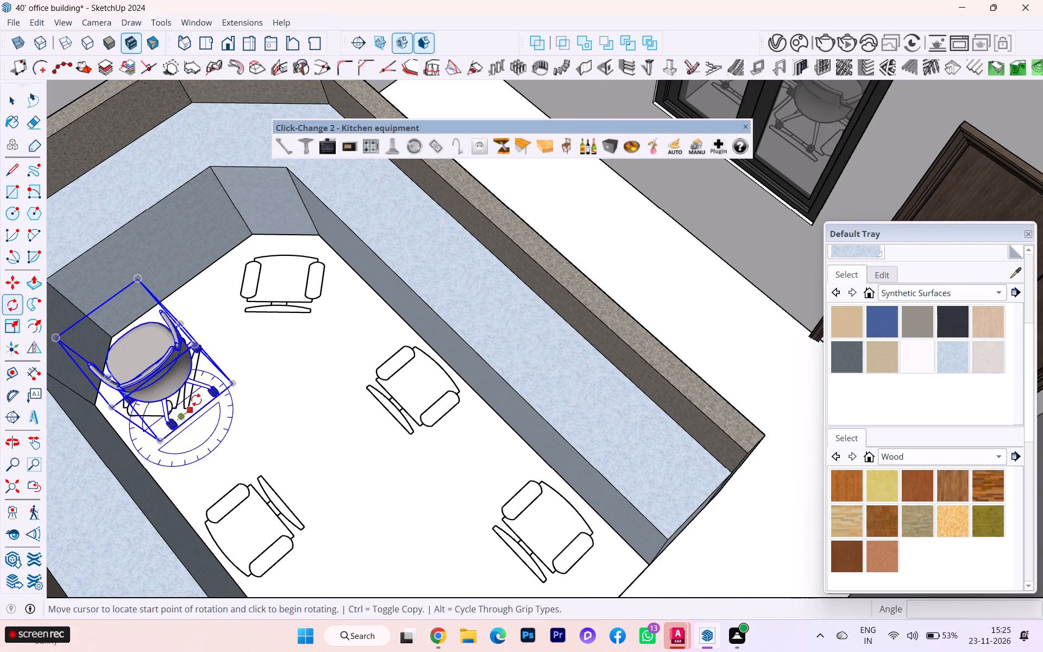
left_click(197, 399)
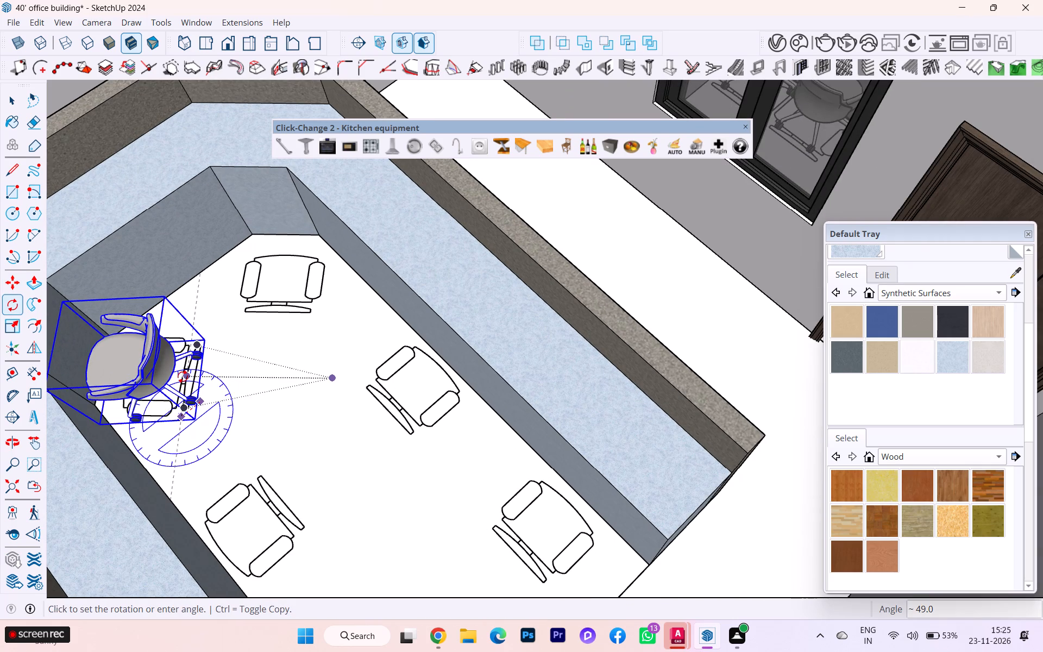
left_click(183, 377)
Move the rotated chair about 2 7/8" toward the counter's angled inner corner.
scroll(287, 370, "down", 2)
scroll(359, 345, "down", 4)
scroll(221, 376, "up", 2)
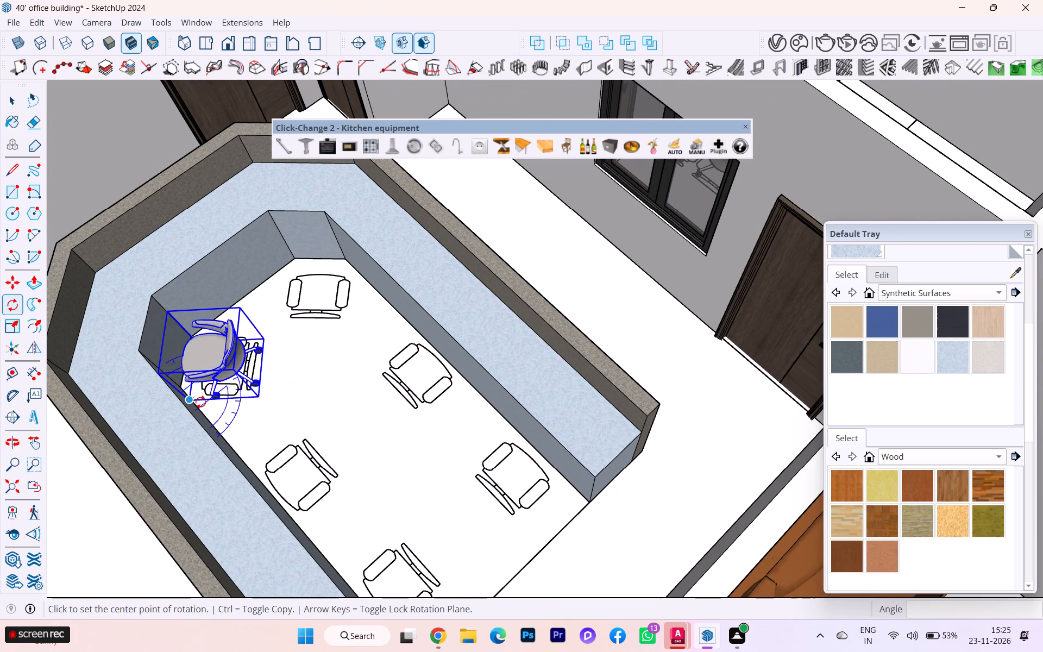
scroll(206, 397, "up", 6)
scroll(244, 361, "down", 1)
scroll(246, 360, "up", 1)
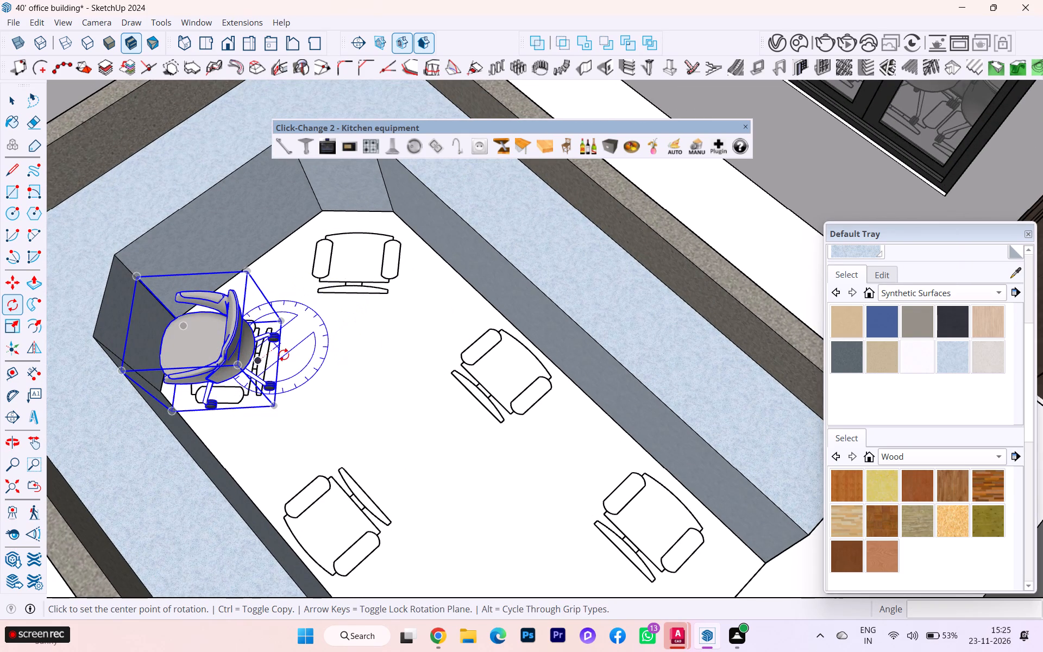
key("m")
scroll(280, 357, "up", 2)
left_click(240, 347)
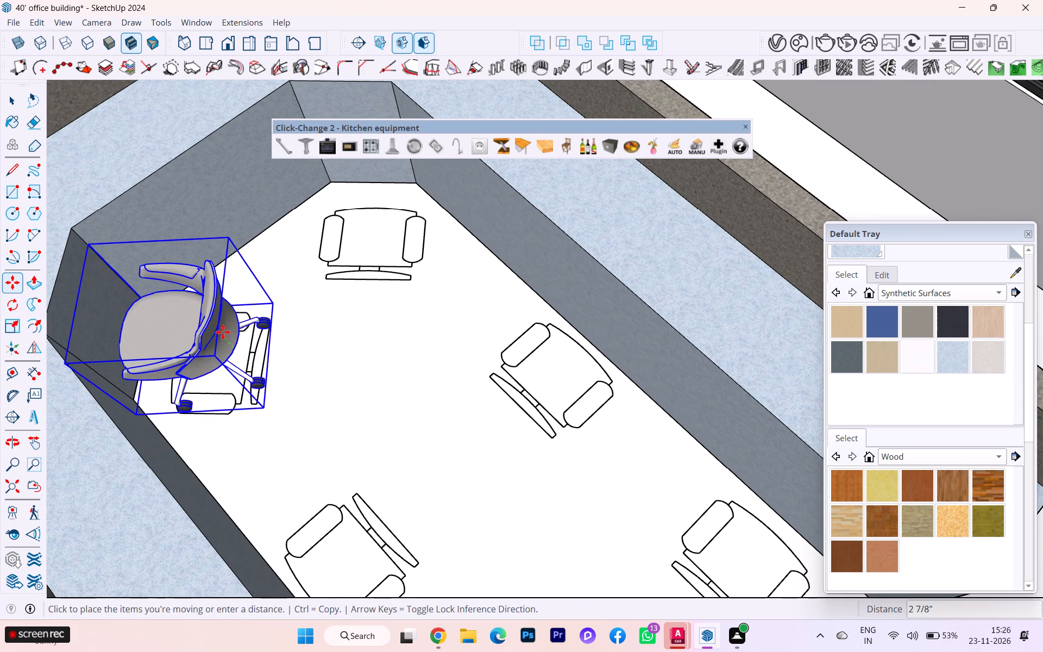
left_click(220, 331)
Copy the chair about 2' 9 1/8" to the neighbouring chair outline at the counter's other angled corner.
scroll(241, 327, "down", 3)
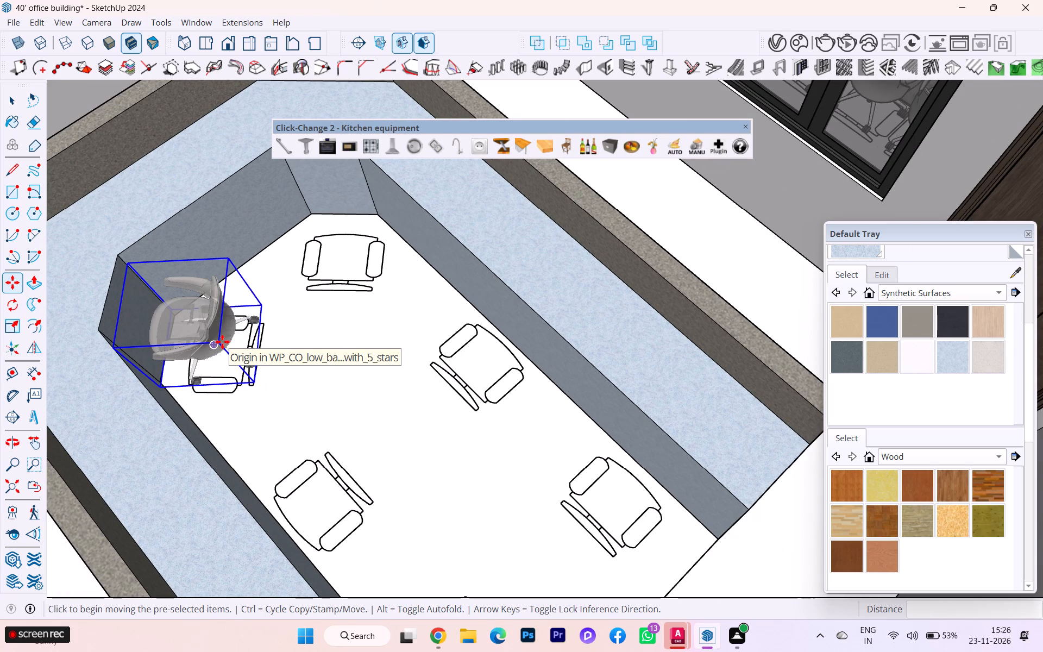
left_click(222, 342)
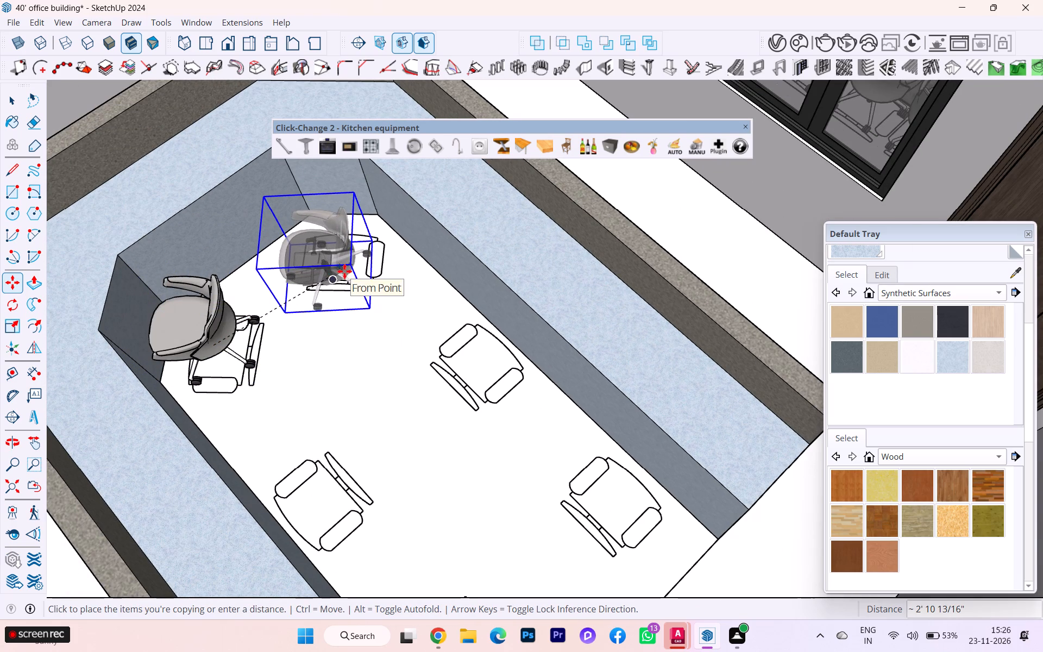
left_click(324, 255)
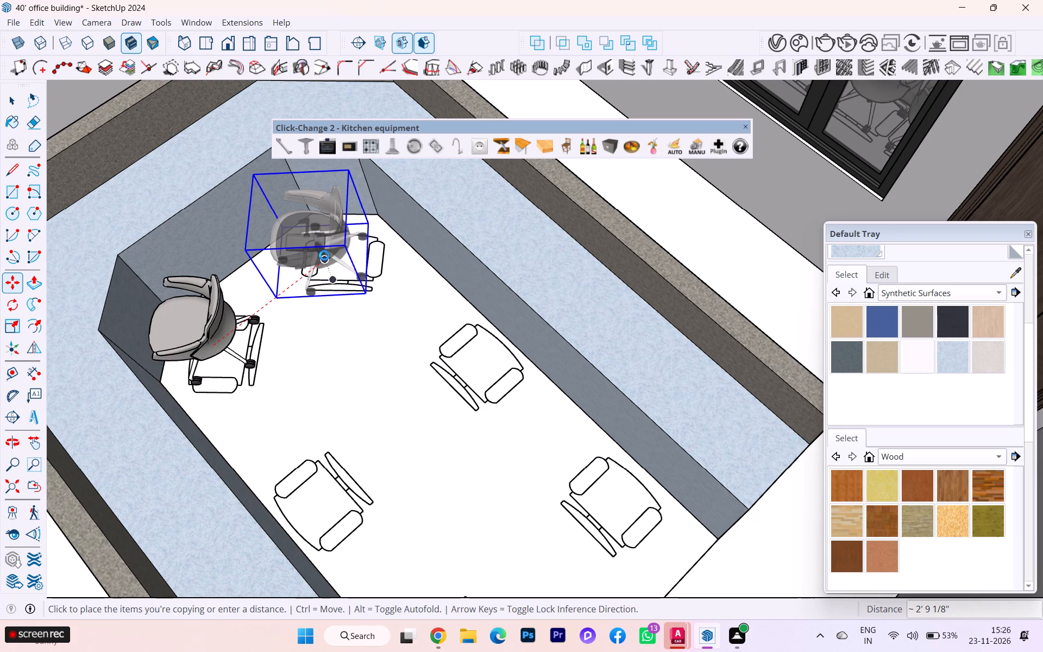
Rotate the copied chair by 60° and again by 45° to face the counter like its floor outline.
key("q")
left_click(329, 294)
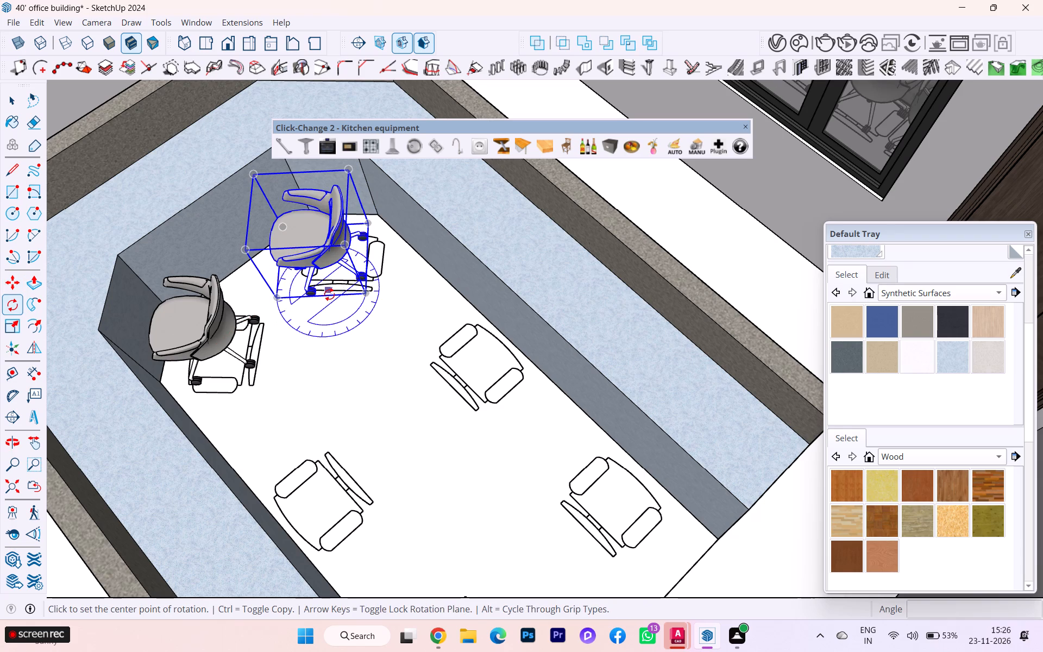
left_click(338, 262)
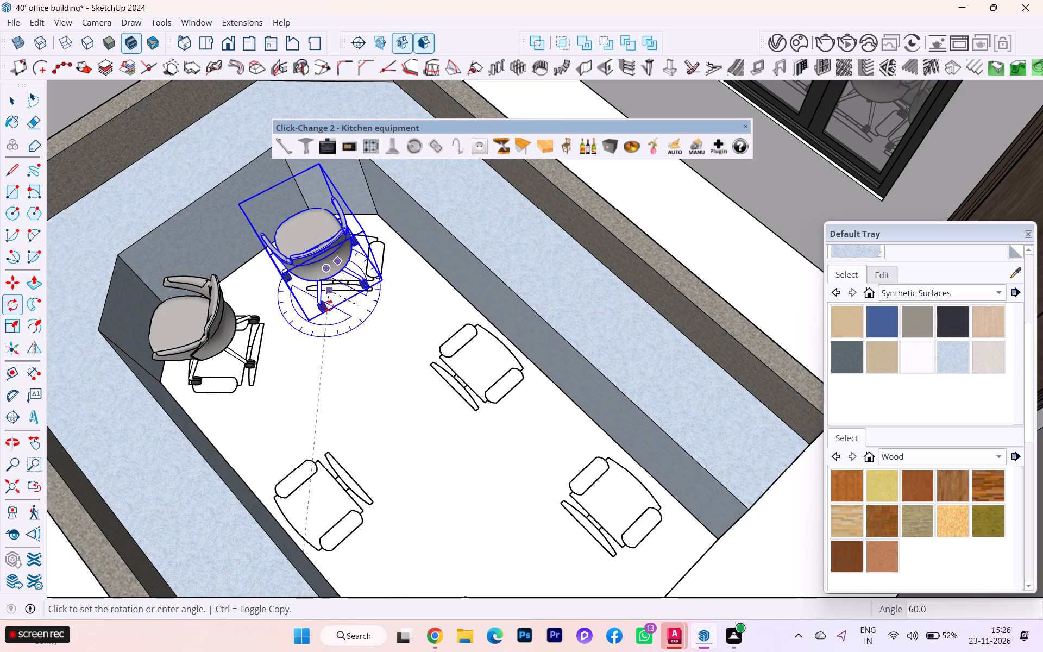
left_click(325, 309)
scroll(357, 259, "up", 3)
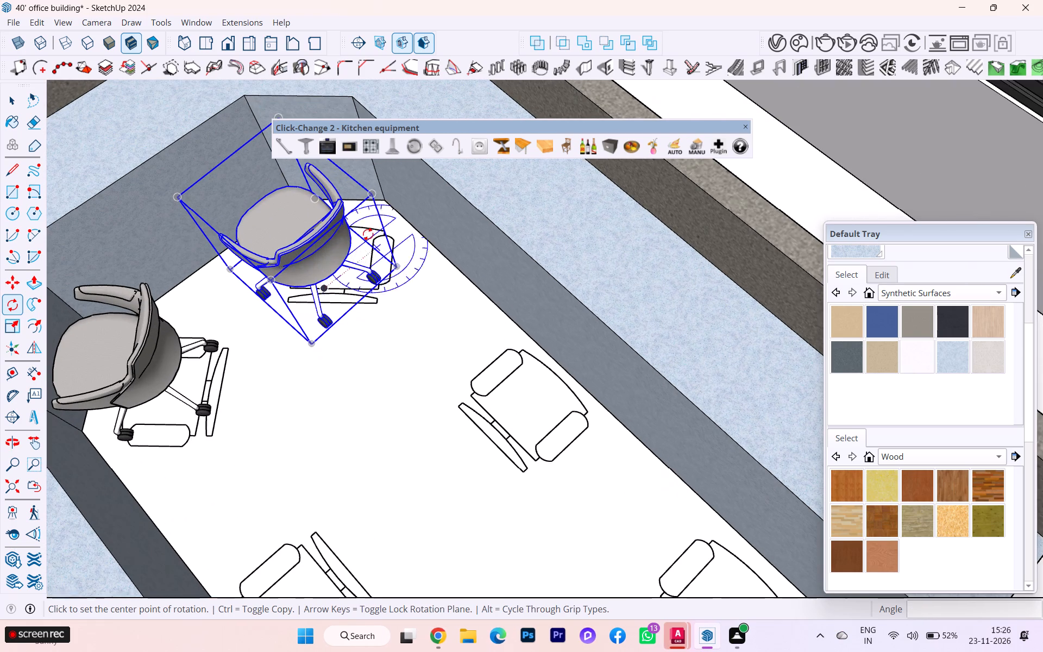
left_click(336, 330)
left_click(348, 320)
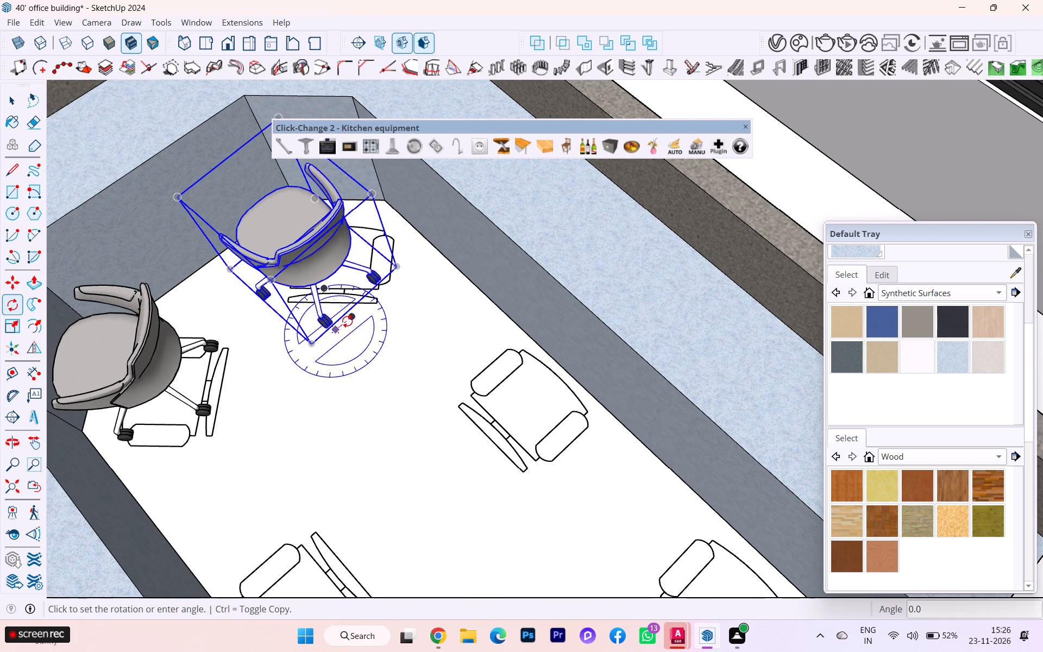
left_click(340, 331)
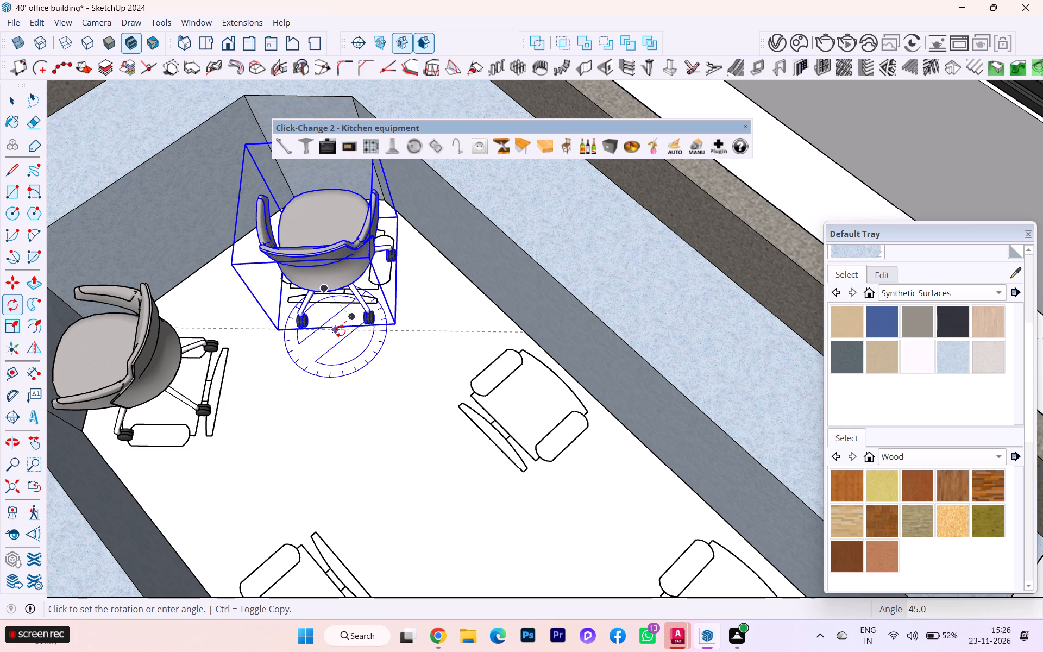
Move the copied chair about 3/16" and again about 2' to bring it over its corner outline.
key("m")
scroll(368, 250, "up", 4)
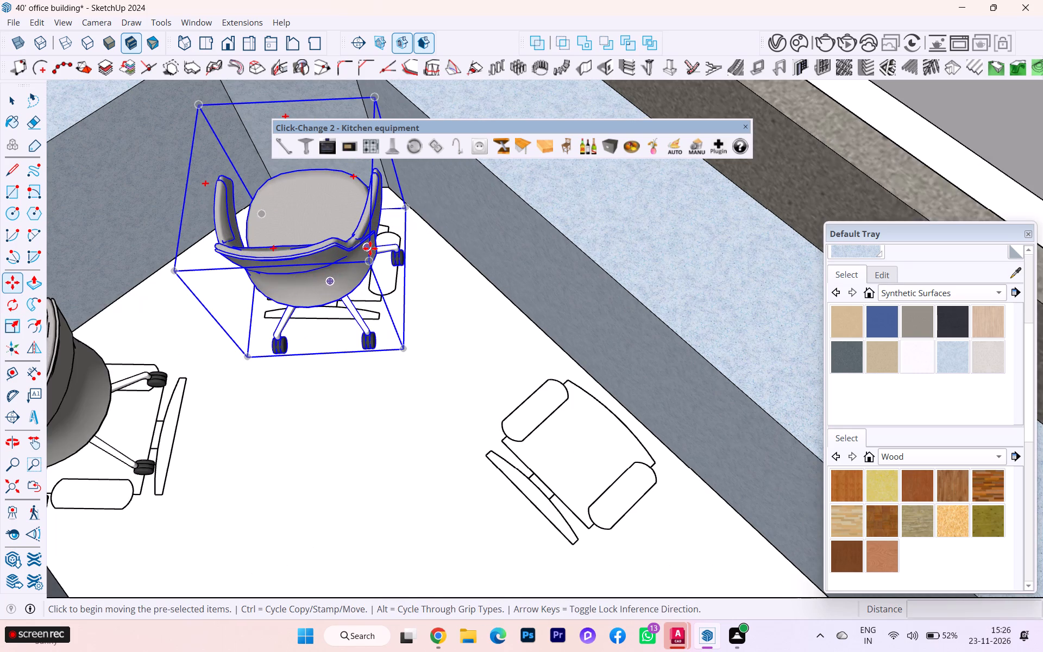
left_click(370, 248)
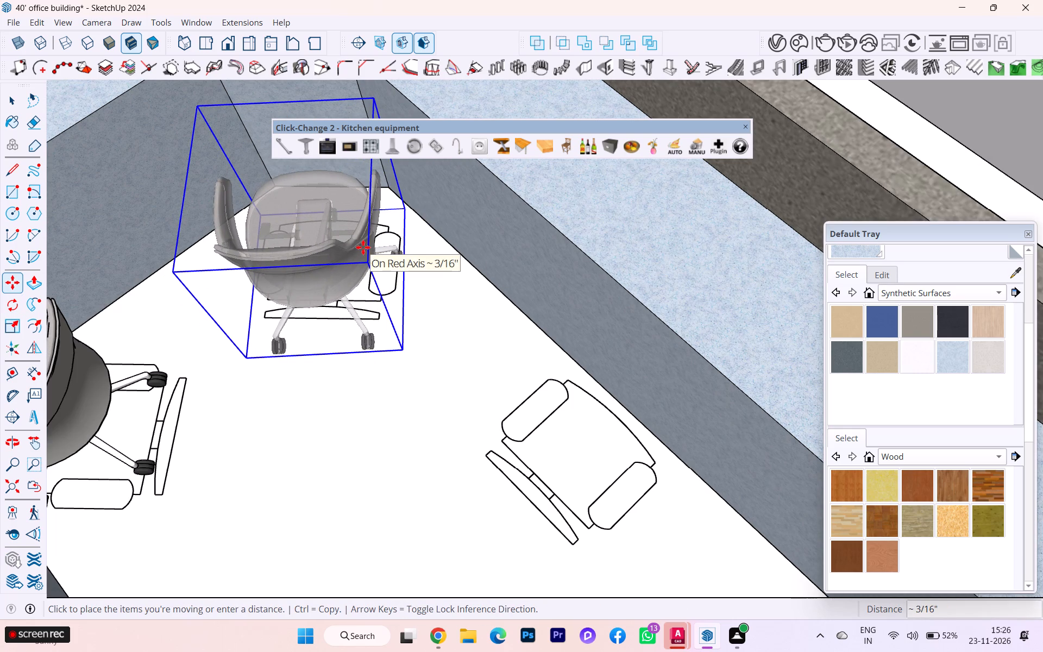
left_click(363, 247)
scroll(293, 299, "down", 1)
middle_click_drag(293, 299, 655, 234)
scroll(352, 285, "down", 1)
scroll(349, 285, "up", 4)
scroll(349, 285, "down", 1)
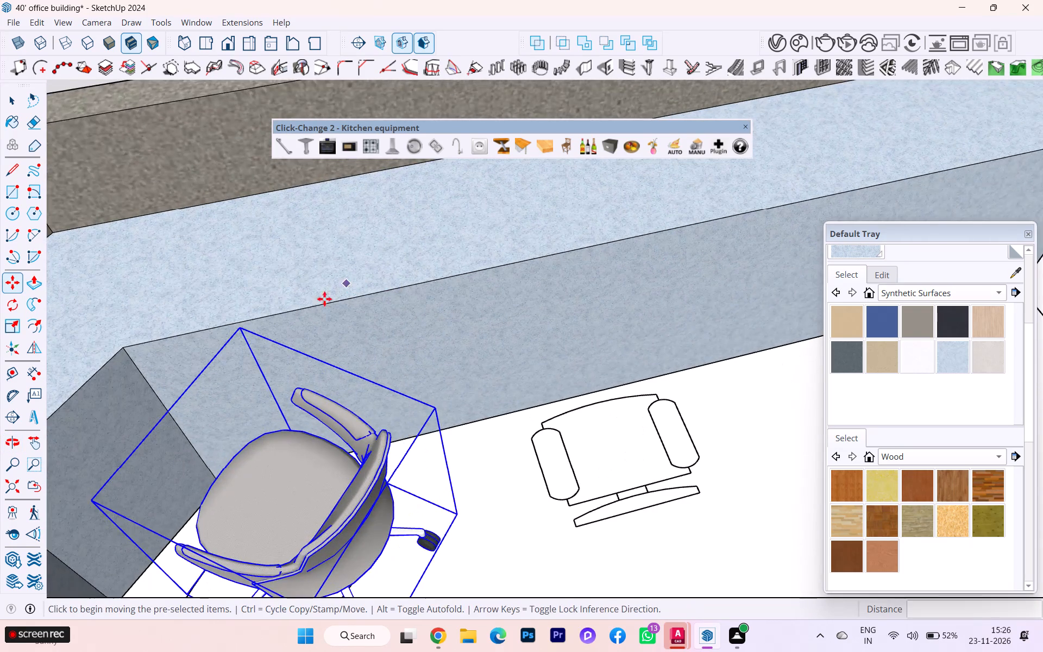
scroll(234, 326, "down", 3)
scroll(391, 235, "up", 1)
scroll(391, 235, "down", 7)
middle_click_drag(259, 302, 523, 265)
left_click(469, 514)
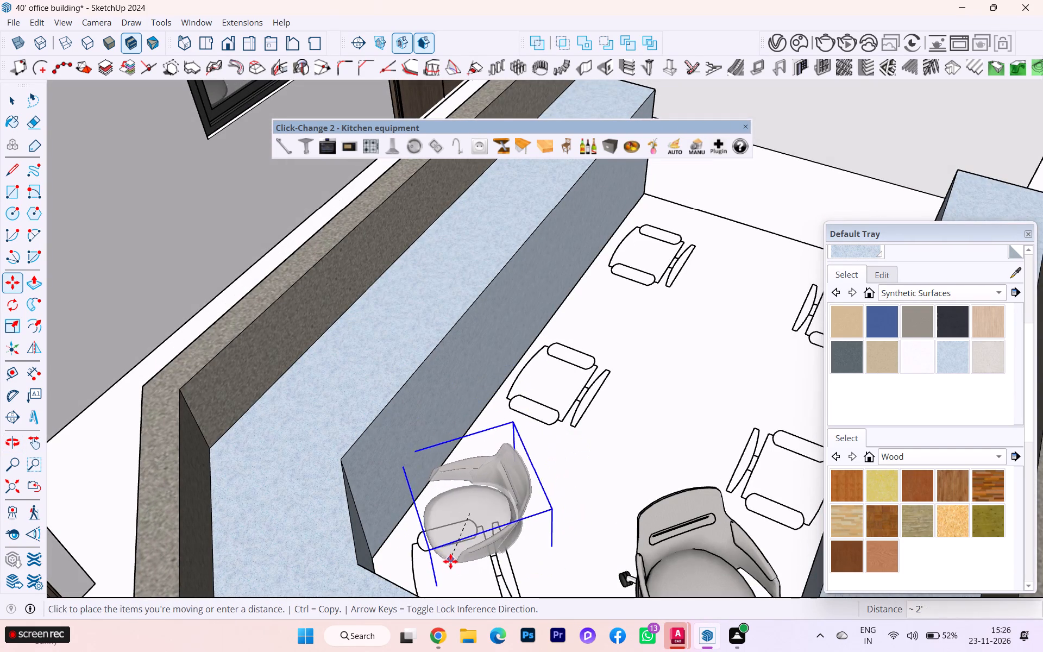
left_click(445, 568)
Lower the copied chair about 1' 1 5/16" along the blue axis toward the floor.
scroll(437, 422, "down", 4)
scroll(447, 412, "up", 2)
scroll(448, 413, "down", 1)
middle_click_drag(446, 426, 281, 443)
scroll(281, 443, "up", 1)
scroll(281, 443, "down", 1)
scroll(281, 443, "up", 3)
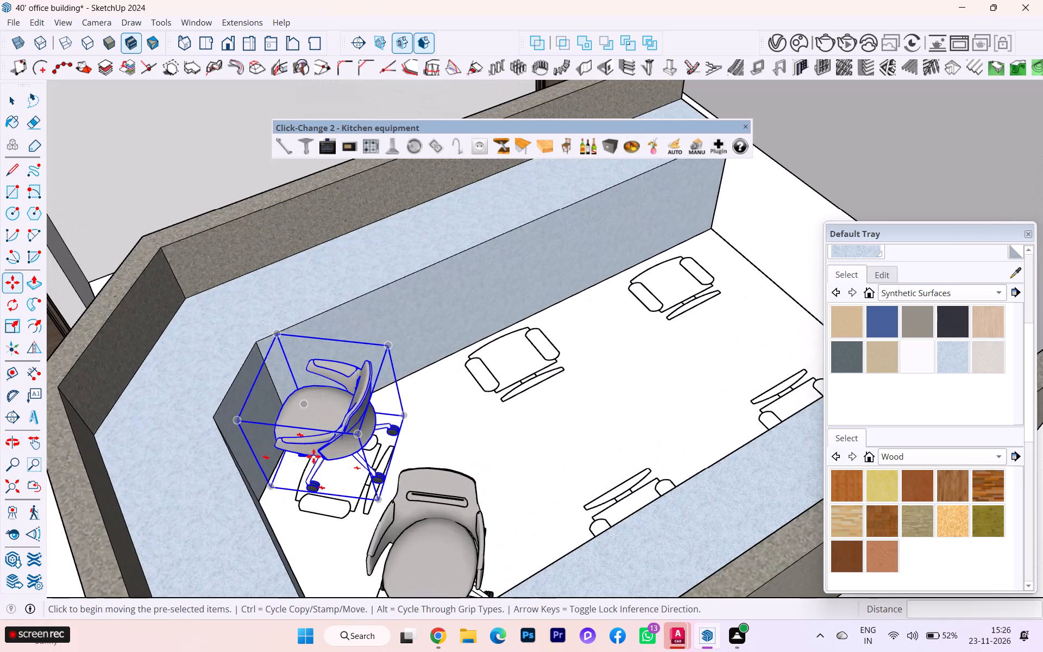
scroll(321, 510, "up", 2)
scroll(320, 509, "down", 2)
scroll(320, 509, "up", 1)
scroll(319, 509, "down", 4)
scroll(319, 509, "up", 14)
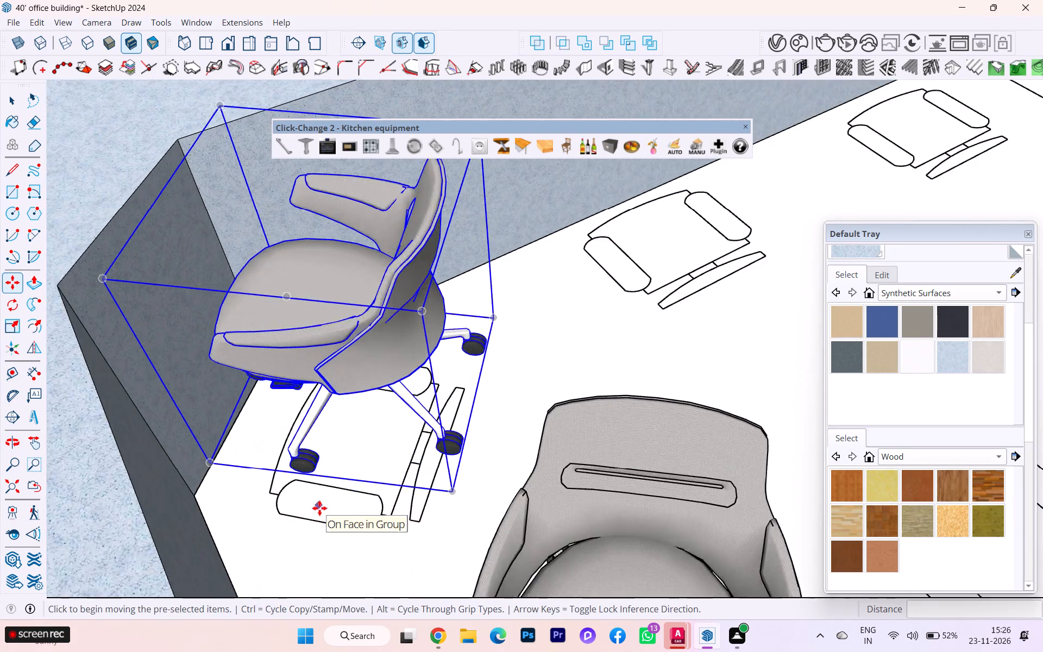
scroll(319, 508, "up", 2)
scroll(319, 508, "down", 1)
scroll(319, 508, "up", 2)
left_click(299, 446)
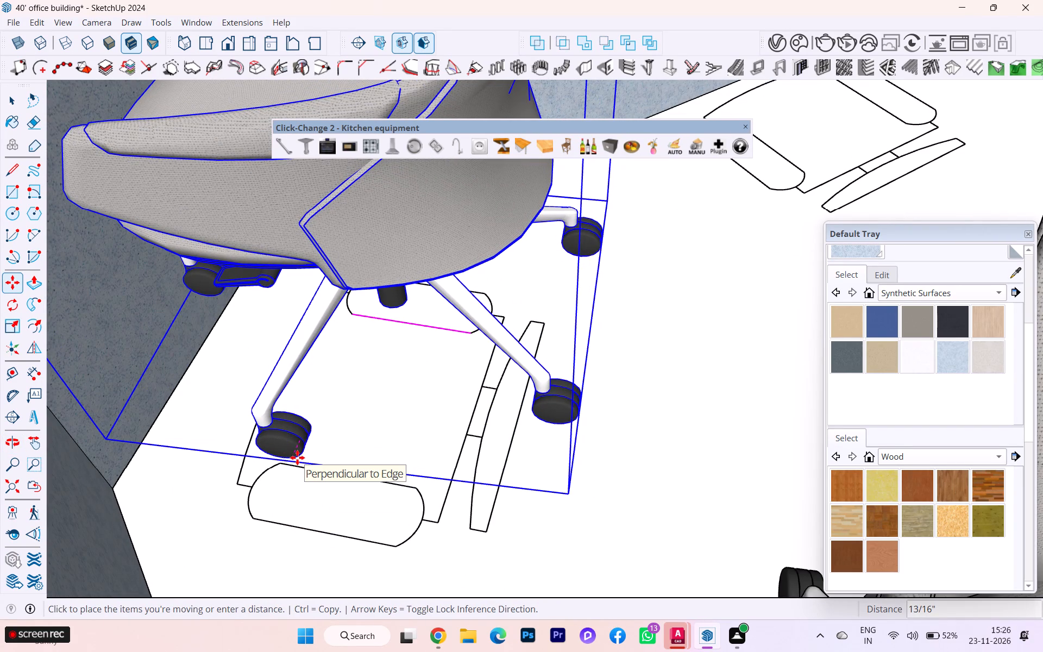
key("Up")
left_click(299, 488)
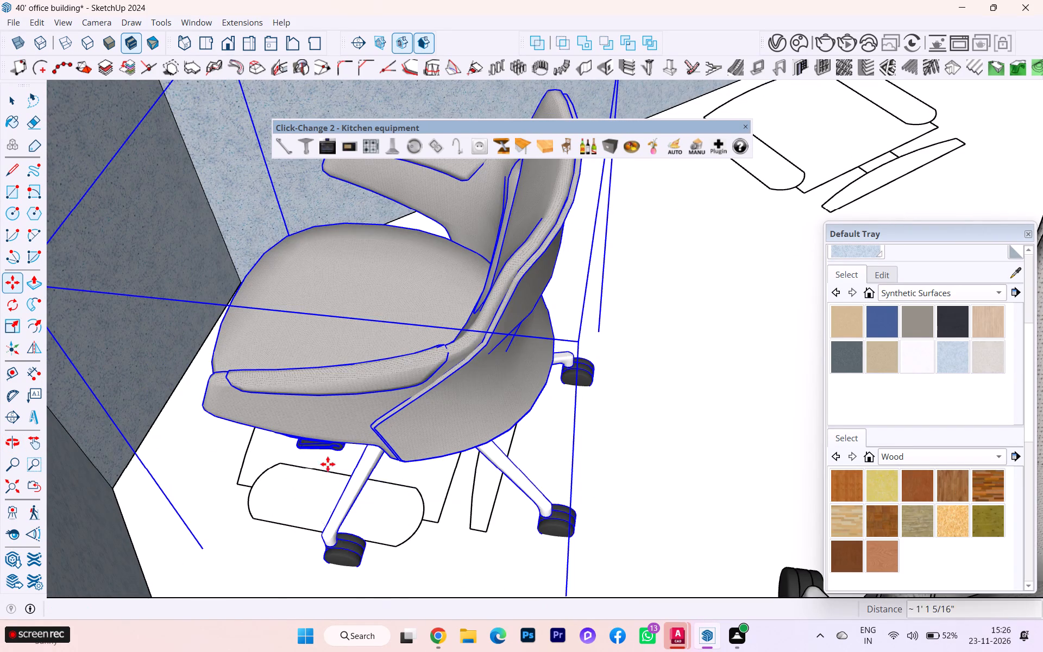
Shift the lowered copy about 3 3/8" to sit over its floor outline near the counter's inner face.
scroll(358, 438, "down", 2)
scroll(358, 438, "up", 1)
scroll(358, 438, "down", 6)
middle_click_drag(350, 444, 483, 459)
left_click(350, 484)
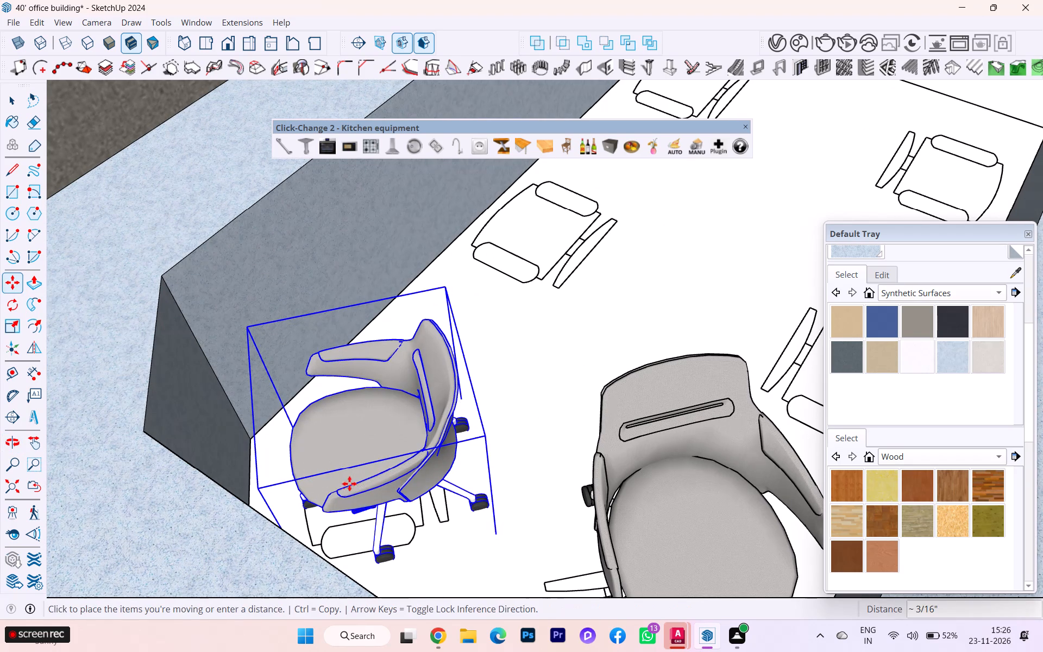
left_click(312, 487)
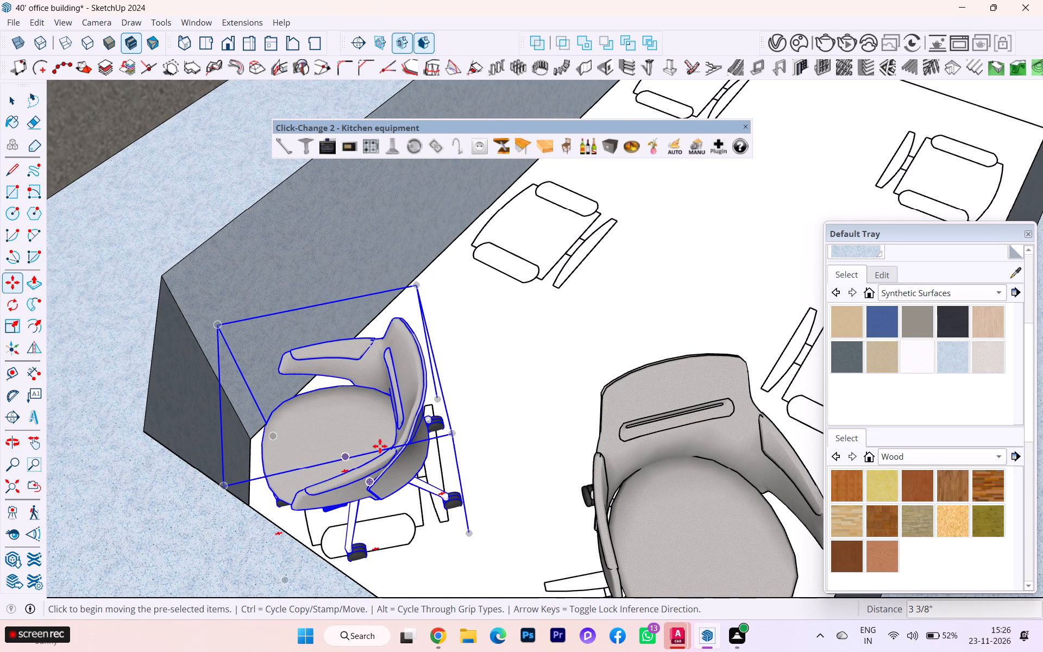
Select the first chair at the opposite angled corner and lower it about 11 11/16" along the blue axis.
scroll(400, 434, "down", 4)
middle_click_drag(508, 447, 807, 442)
scroll(428, 445, "down", 5)
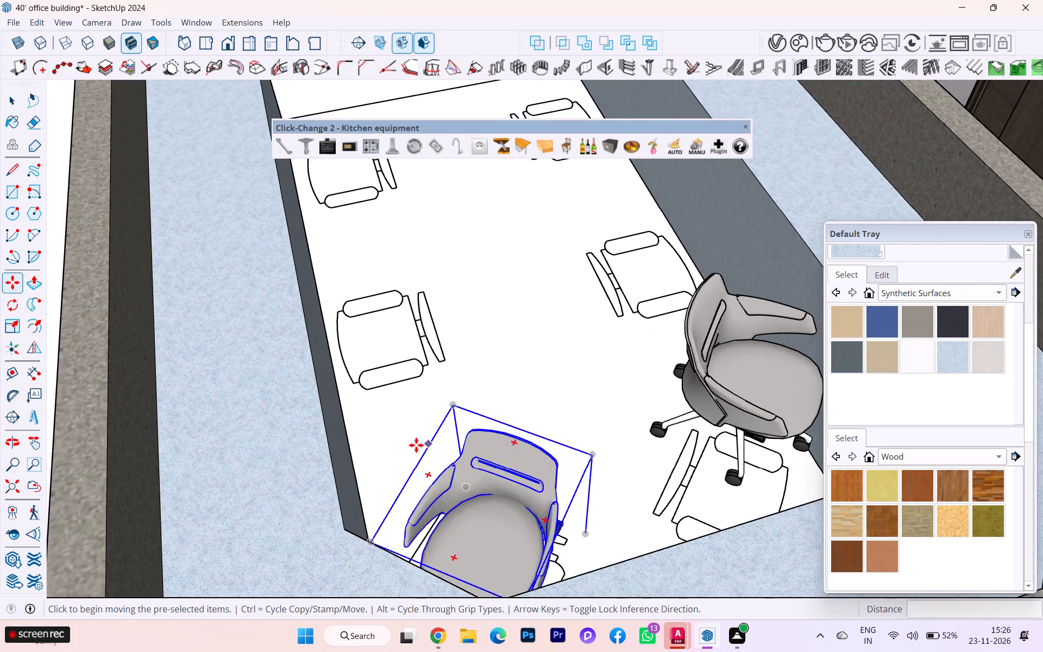
middle_click_drag(395, 436, 649, 510)
scroll(675, 460, "up", 3)
scroll(671, 381, "up", 3)
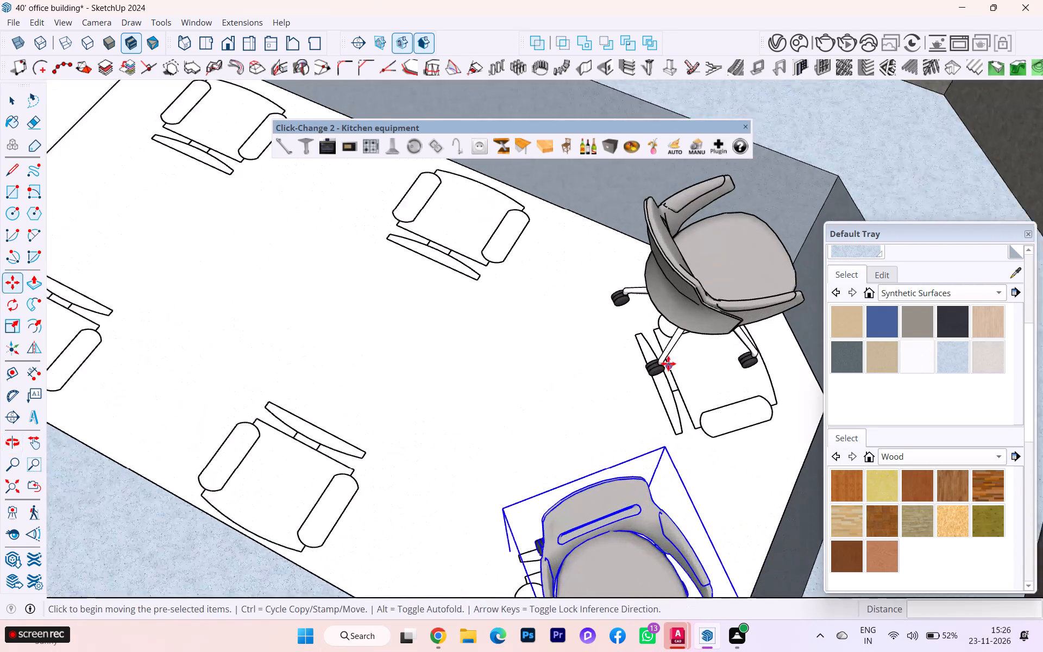
left_click(9, 105)
left_click(708, 251)
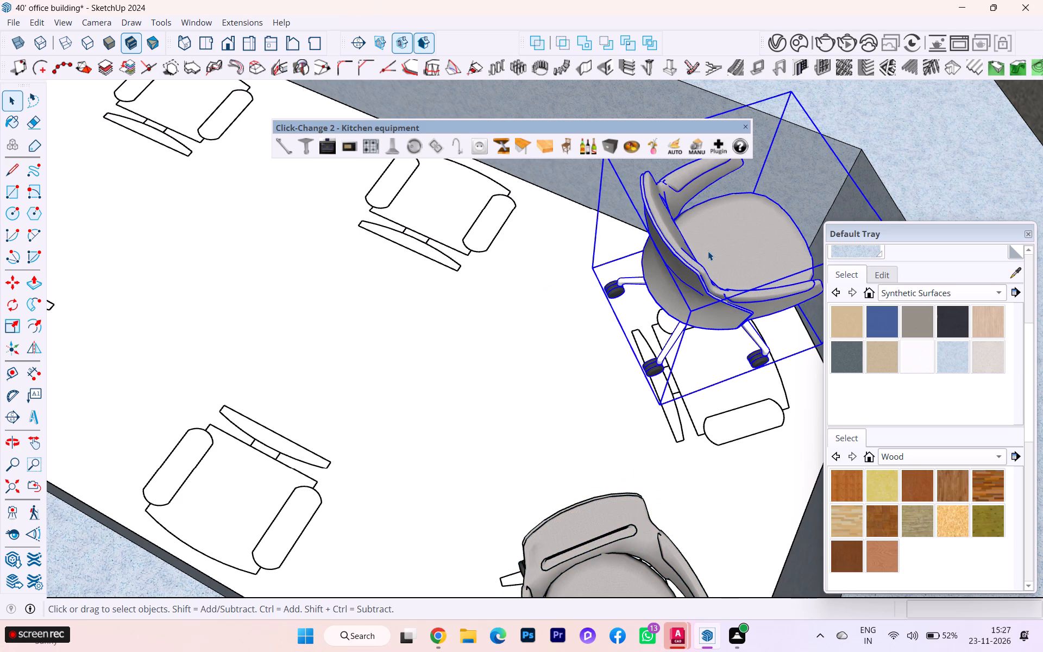
key("m")
left_click(669, 359)
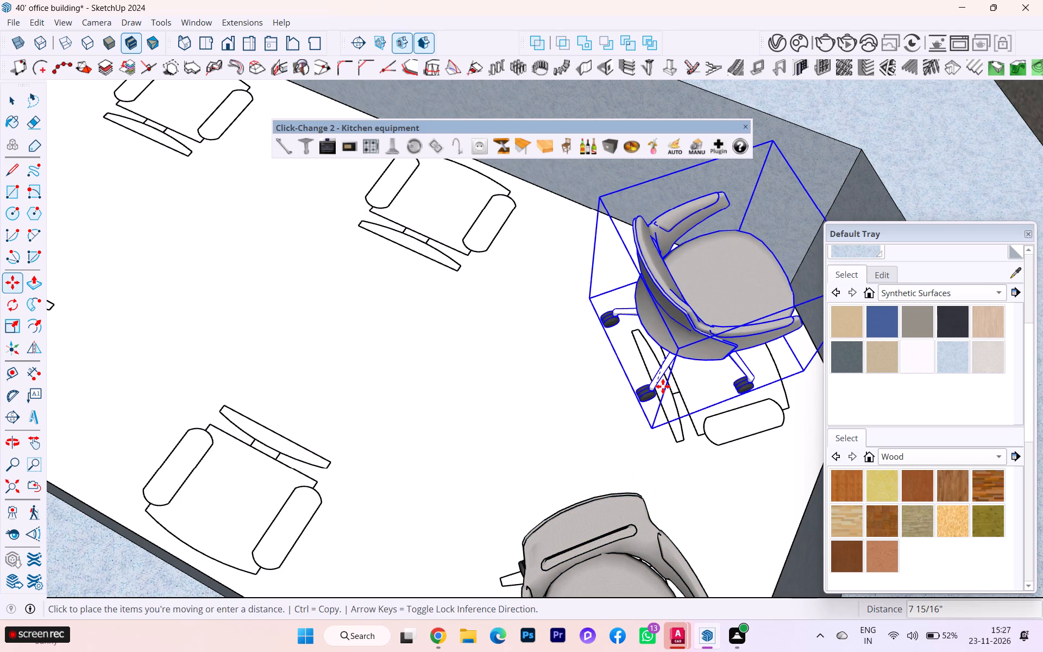
key("Up")
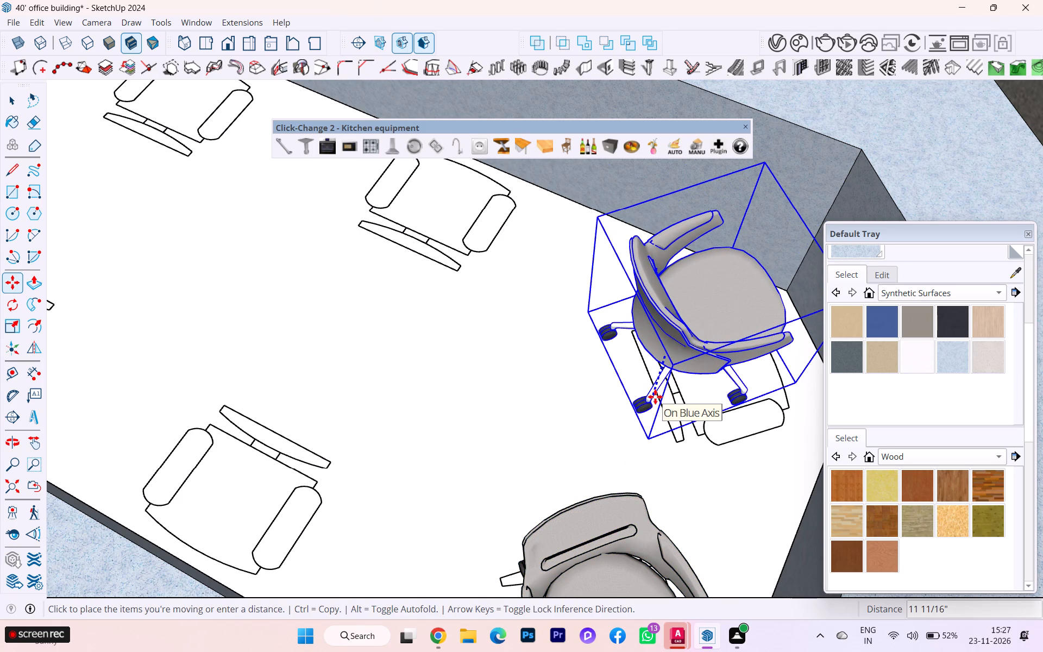
left_click(655, 397)
Nudge the first chair about 1 5/16" and again about 4" to sit over its corner floor outline.
scroll(628, 406, "down", 1)
middle_click_drag(627, 404, 402, 368)
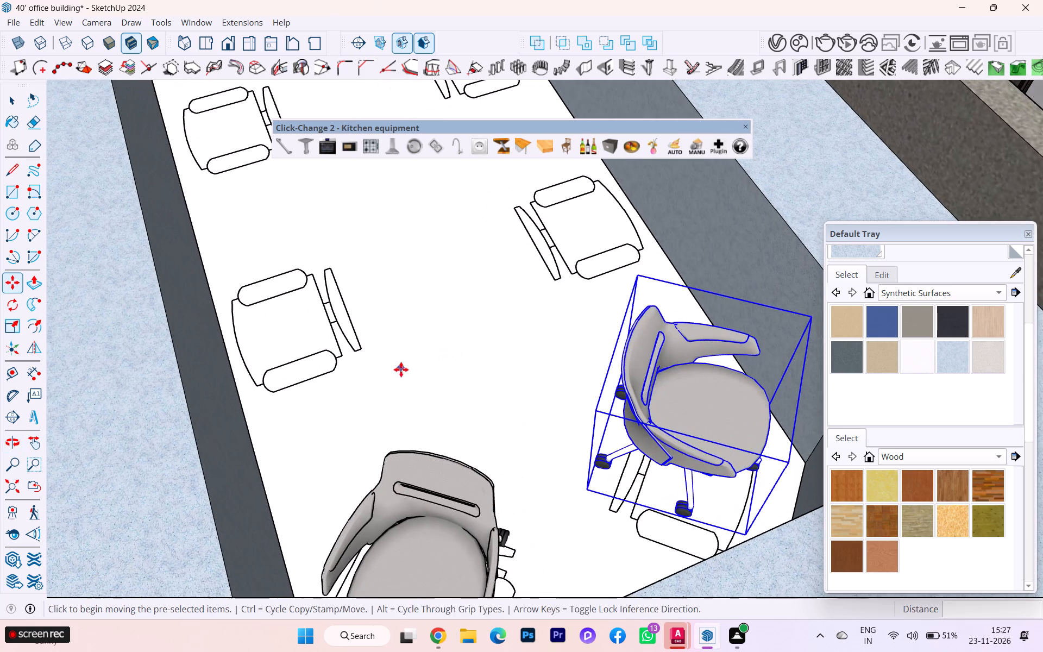
left_click(676, 456)
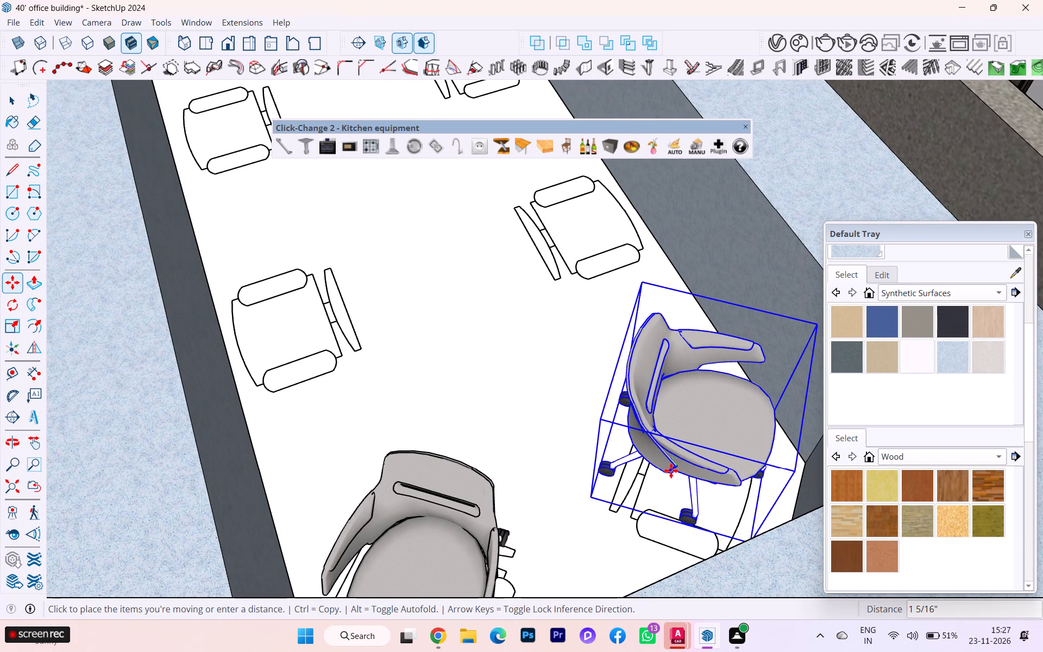
left_click(671, 471)
scroll(643, 430, "down", 3)
middle_click_drag(521, 397, 360, 397)
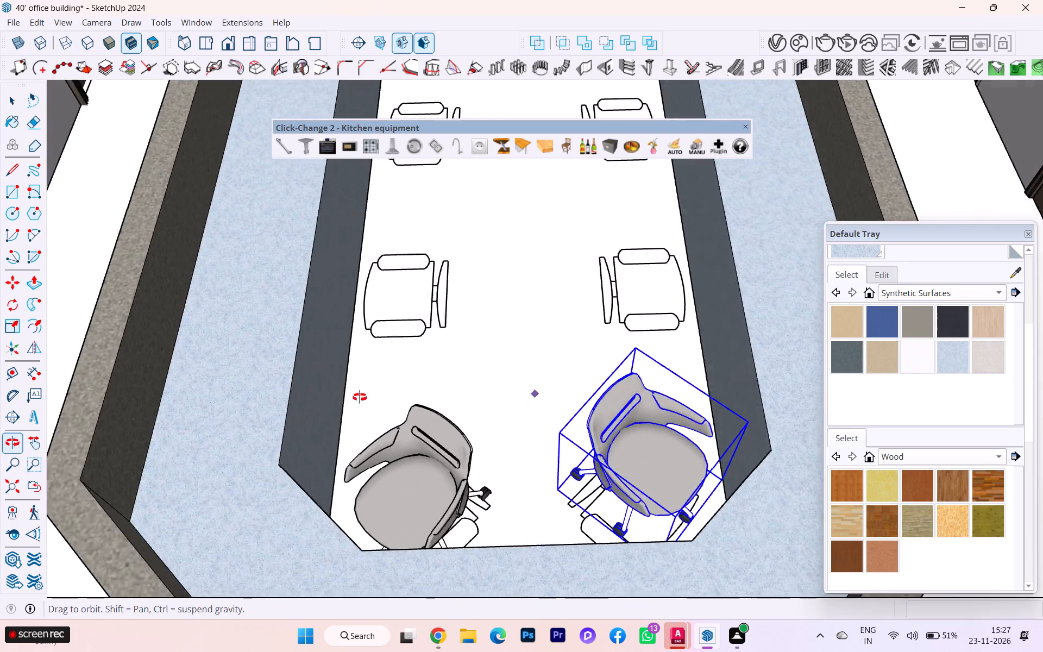
middle_click_drag(360, 397, 215, 402)
left_click(582, 486)
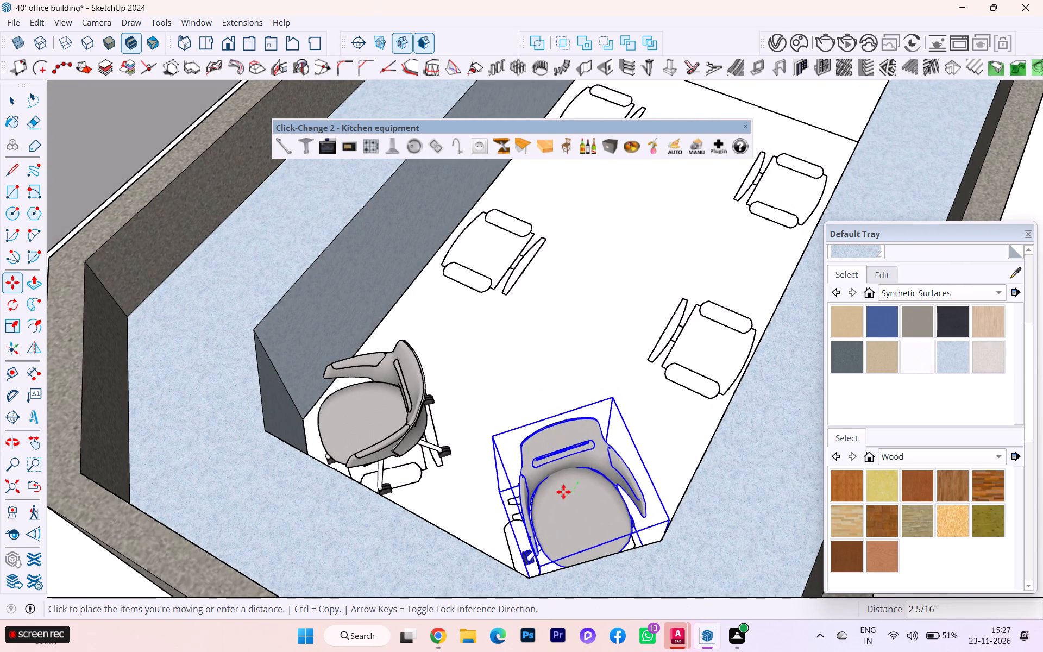
left_click(557, 496)
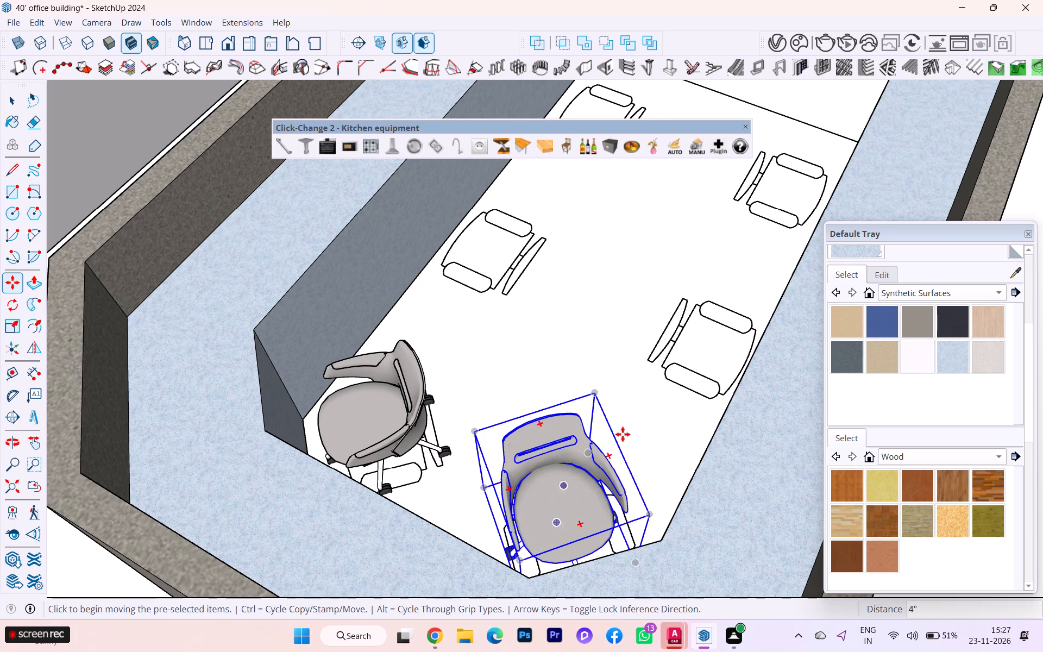
Examine the two corner chairs and the remaining chair outlines inside the whole reception counter.
scroll(645, 413, "down", 4)
middle_click_drag(566, 408, 736, 453)
scroll(522, 399, "down", 4)
scroll(522, 399, "up", 1)
scroll(522, 399, "down", 4)
scroll(457, 394, "up", 2)
scroll(456, 394, "down", 1)
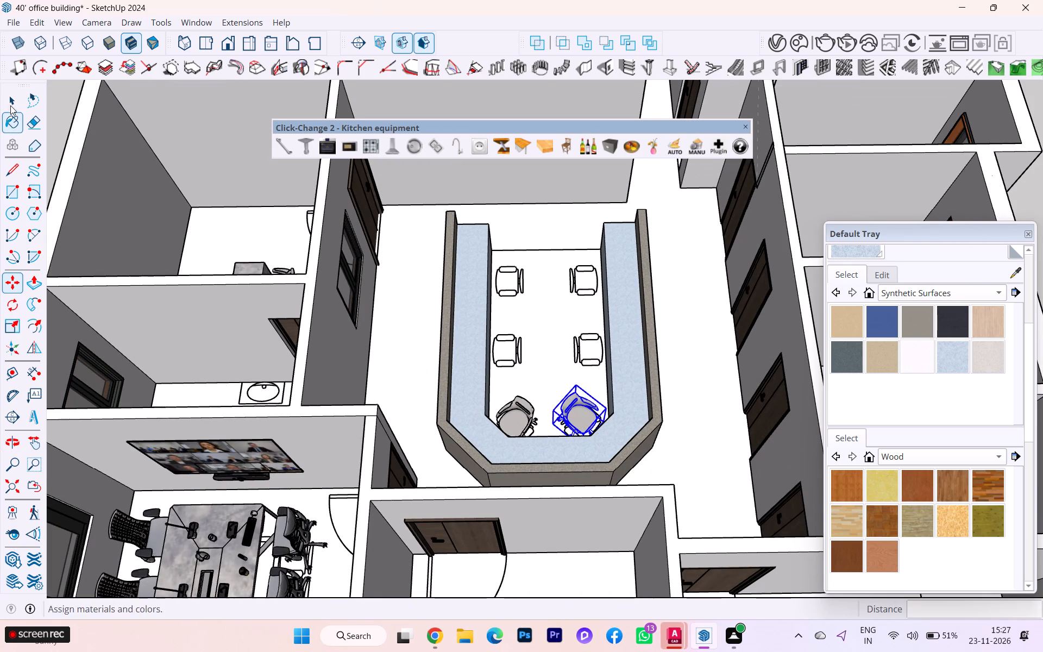
Copy the corner chair on the counter's window-wall side about 4' 4 1/2" toward the adjacent middle chair outline.
left_click(9, 104)
left_click(425, 293)
scroll(522, 385, "up", 4)
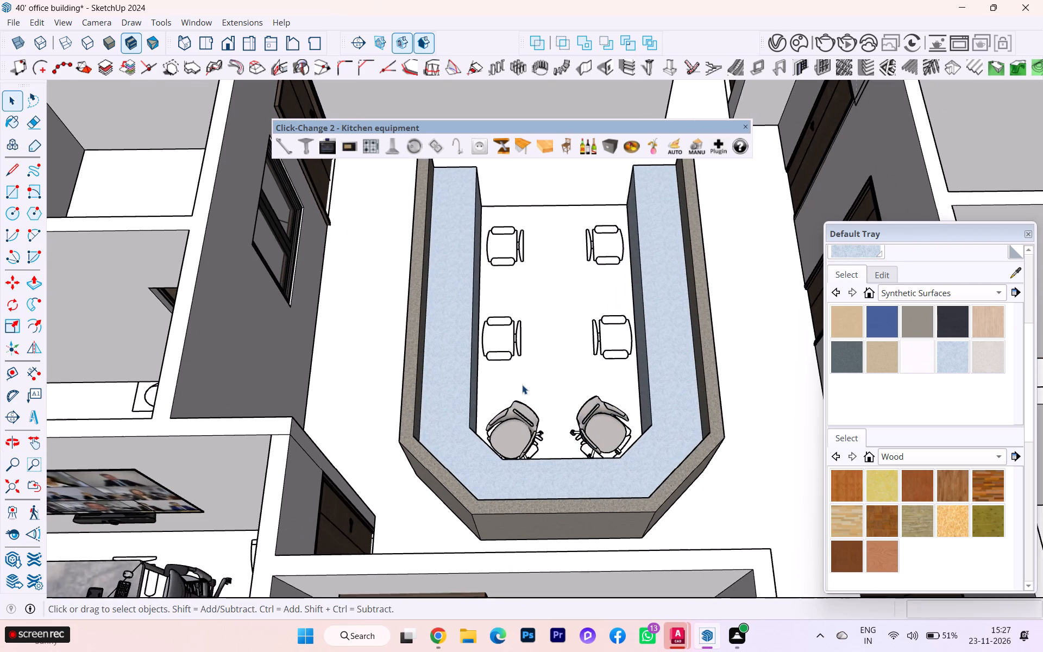
left_click(520, 425)
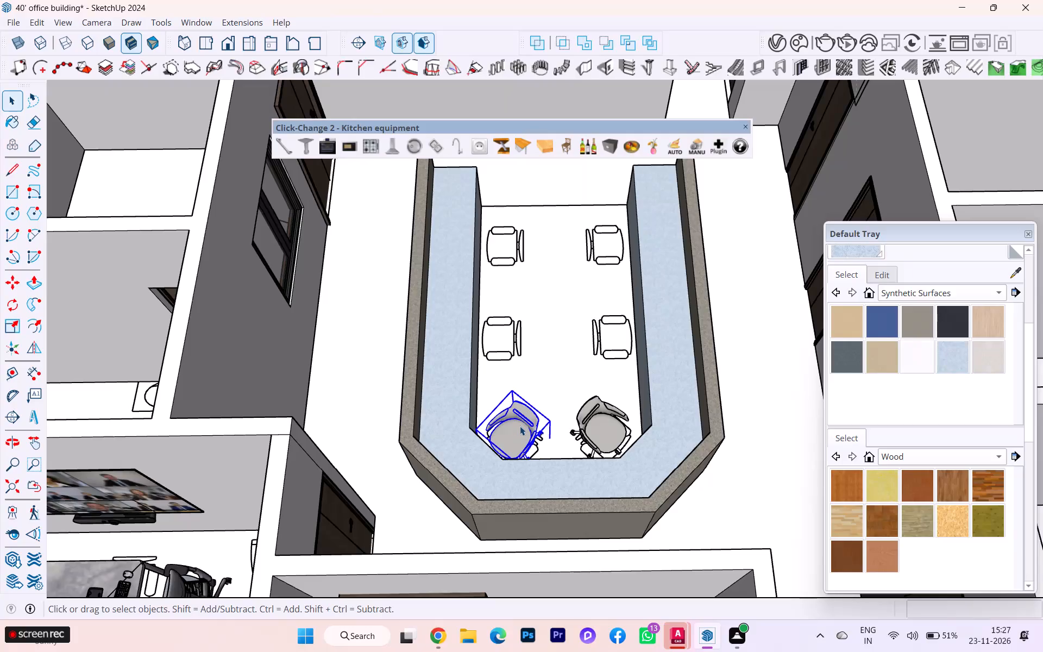
key("m")
left_click(520, 425)
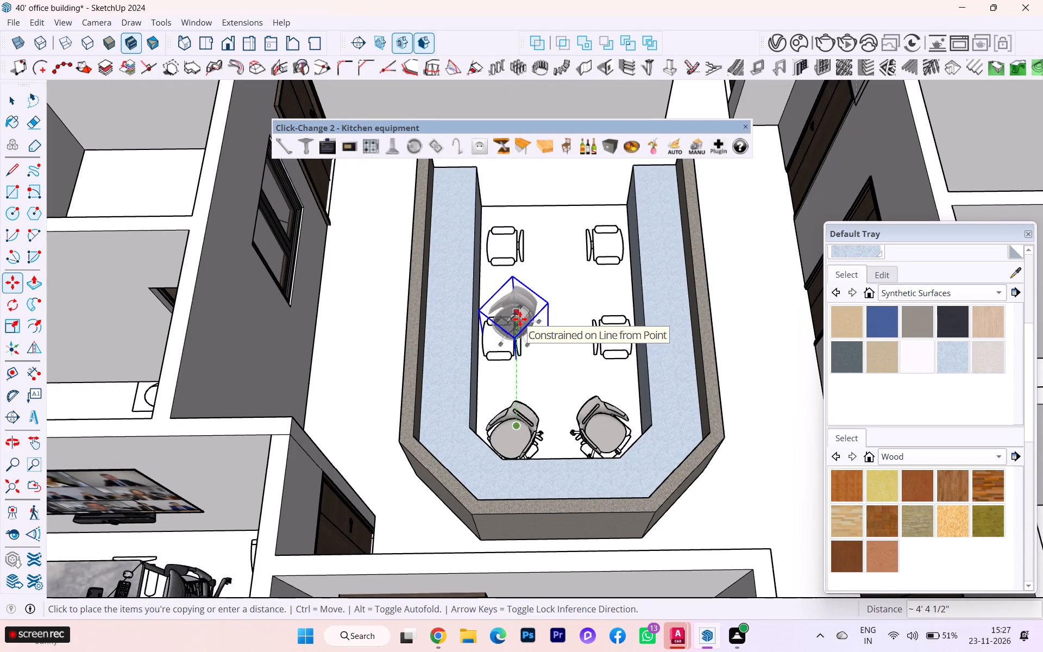
left_click(520, 319)
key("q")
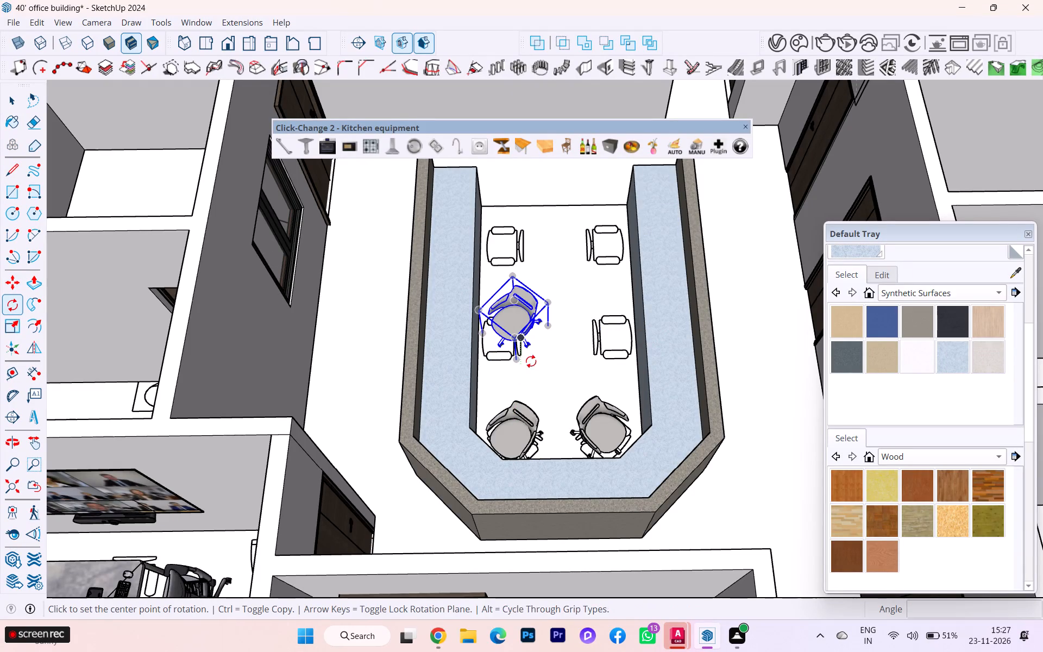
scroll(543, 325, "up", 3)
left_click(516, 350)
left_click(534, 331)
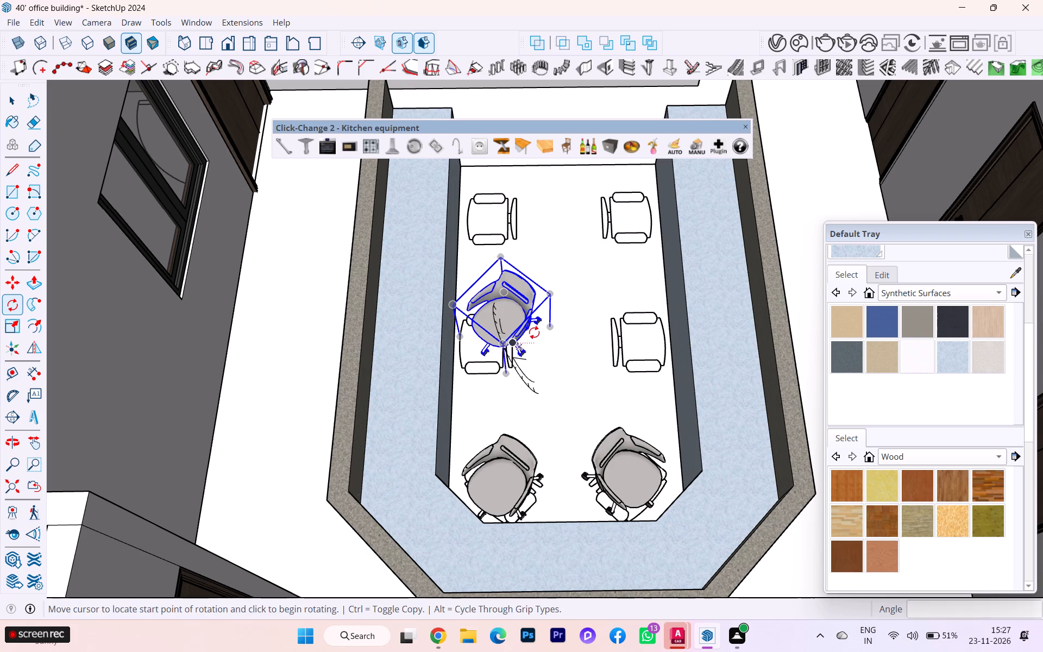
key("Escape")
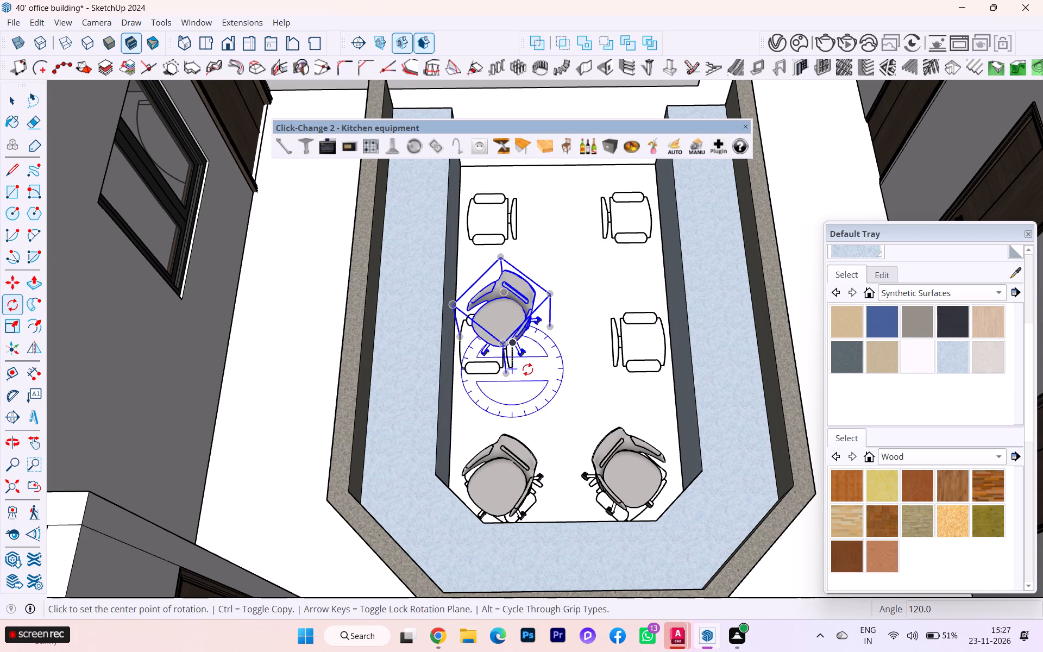
Rotate the copied chair 45 degrees to face the counter's long window-wall side.
scroll(525, 370, "up", 4)
left_click(518, 378)
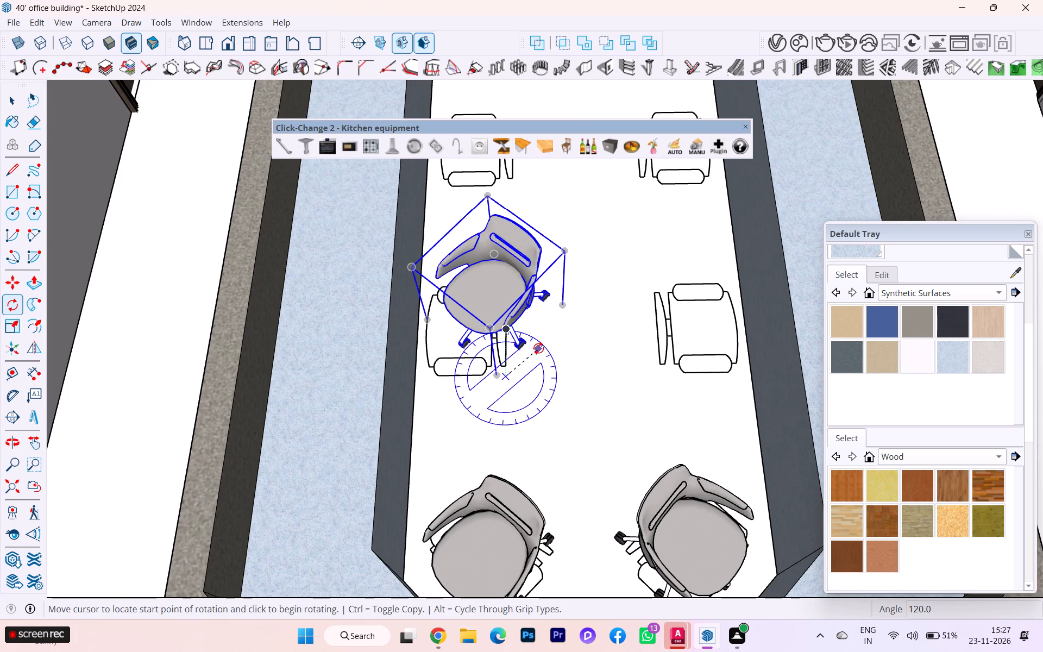
left_click(539, 337)
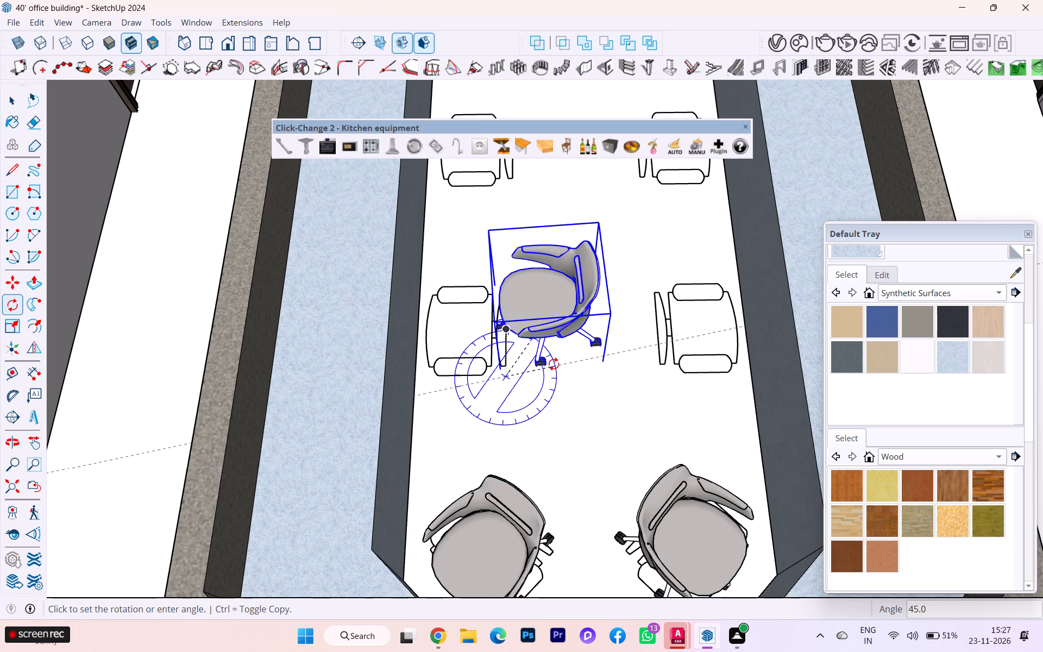
left_click(554, 366)
Move the rotated chair about 1' 5" onto its middle floor outline and nudge it about 2 3/4" into place.
key("m")
left_click(564, 334)
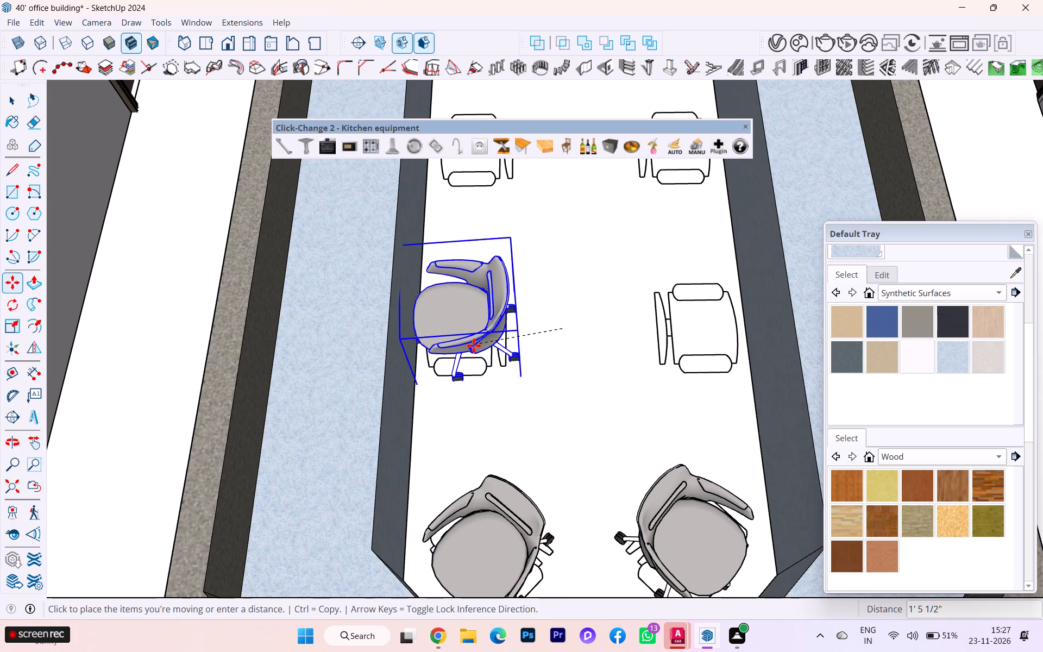
left_click(479, 345)
scroll(521, 343, "down", 1)
middle_click_drag(542, 341, 704, 306)
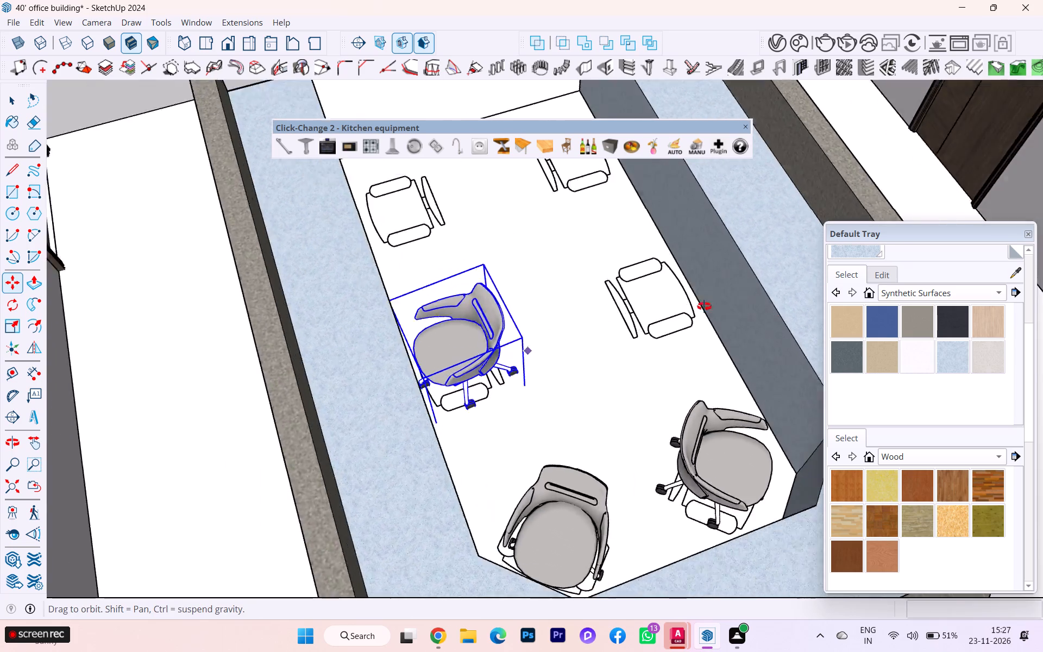
middle_click_drag(704, 306, 774, 290)
scroll(545, 356, "up", 4)
middle_click_drag(495, 382, 257, 417)
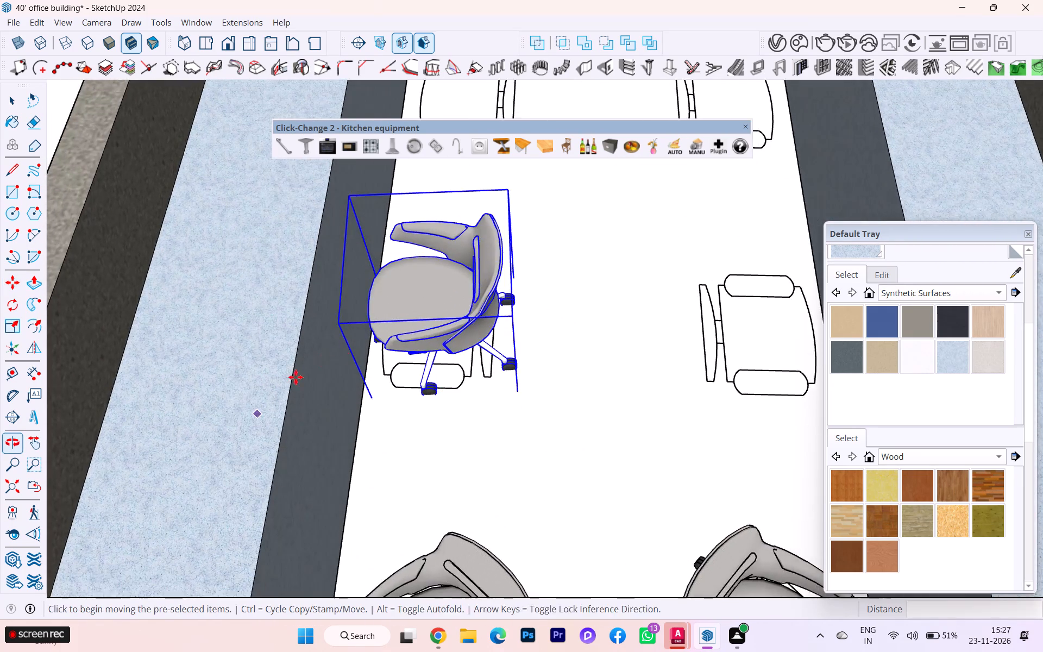
scroll(379, 338, "up", 5)
scroll(431, 421, "up", 1)
left_click(434, 421)
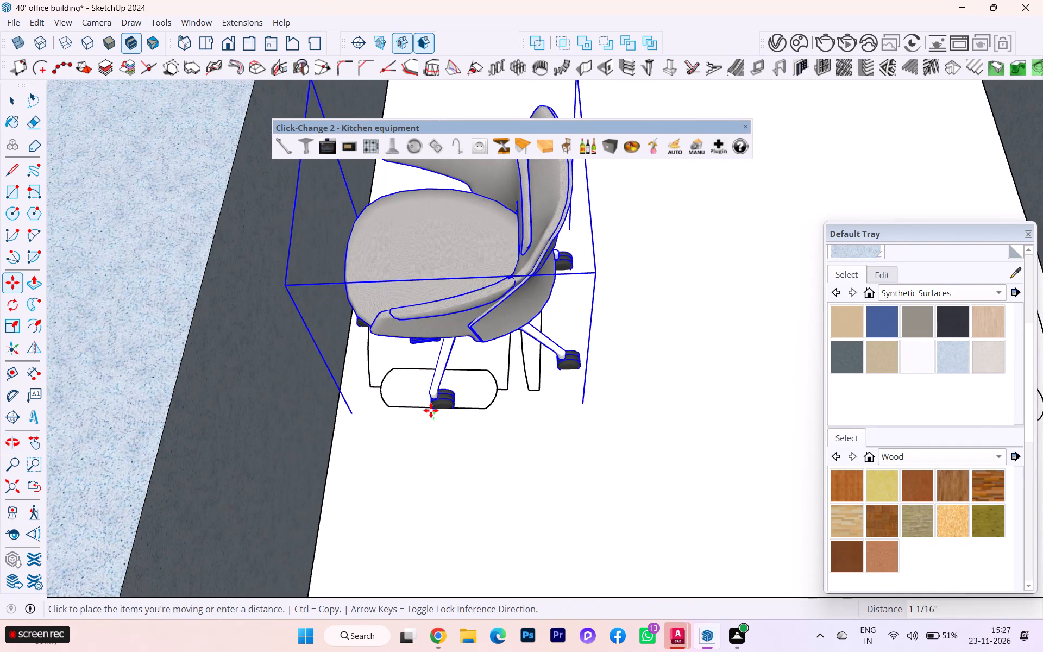
key("Up")
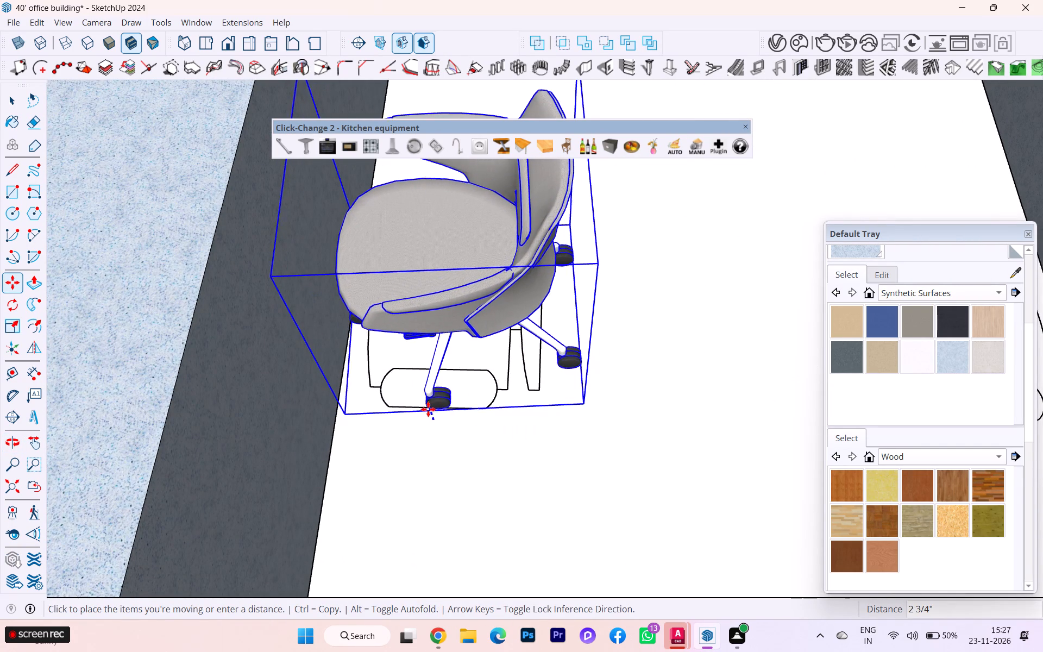
left_click(428, 409)
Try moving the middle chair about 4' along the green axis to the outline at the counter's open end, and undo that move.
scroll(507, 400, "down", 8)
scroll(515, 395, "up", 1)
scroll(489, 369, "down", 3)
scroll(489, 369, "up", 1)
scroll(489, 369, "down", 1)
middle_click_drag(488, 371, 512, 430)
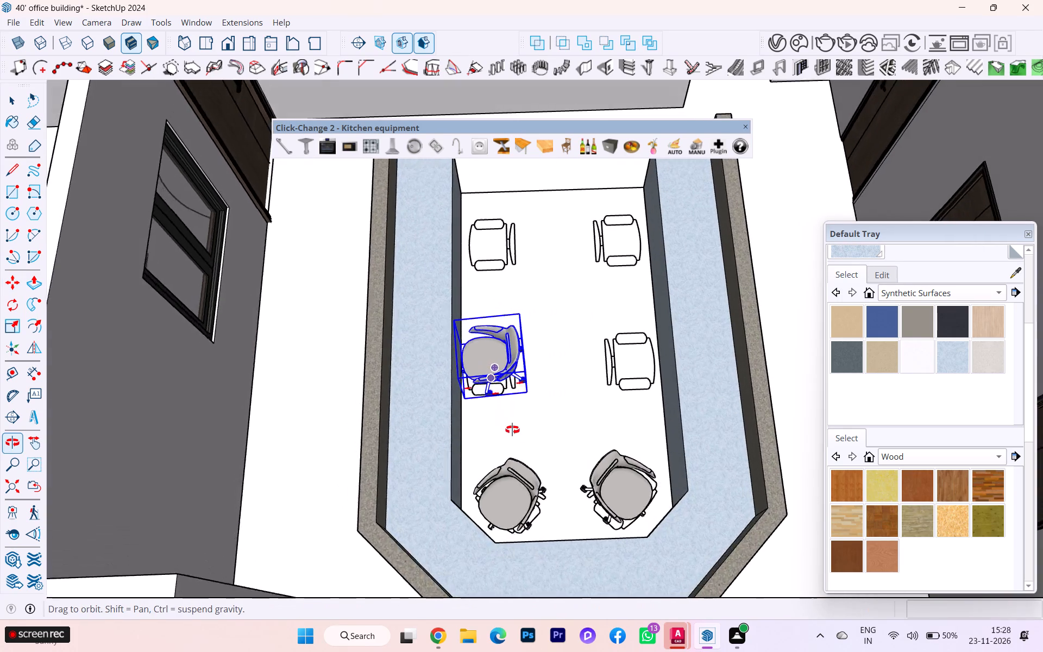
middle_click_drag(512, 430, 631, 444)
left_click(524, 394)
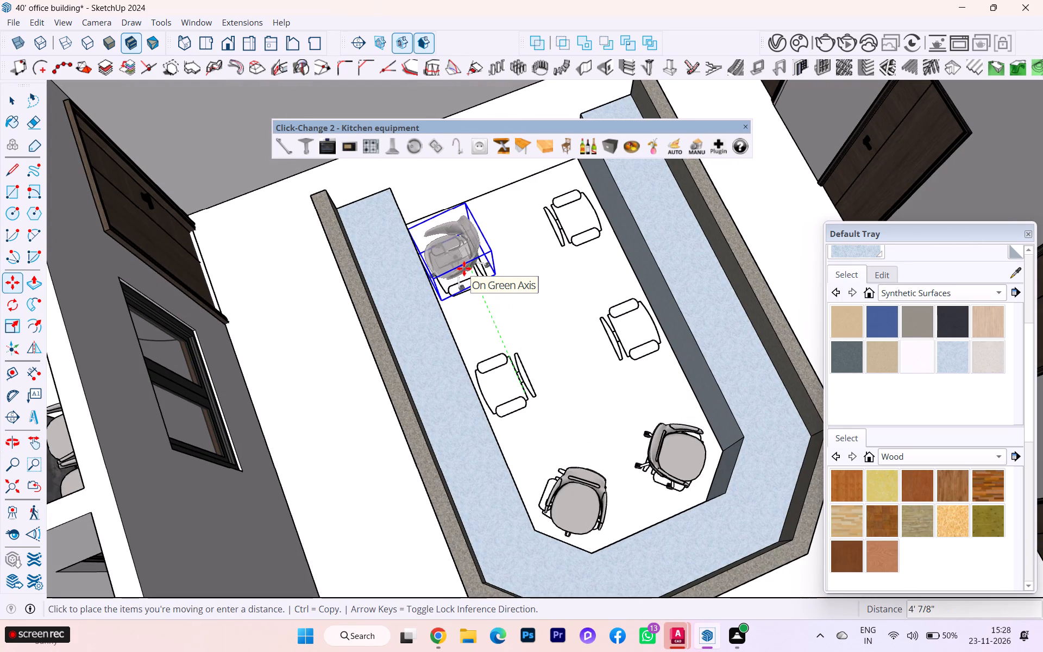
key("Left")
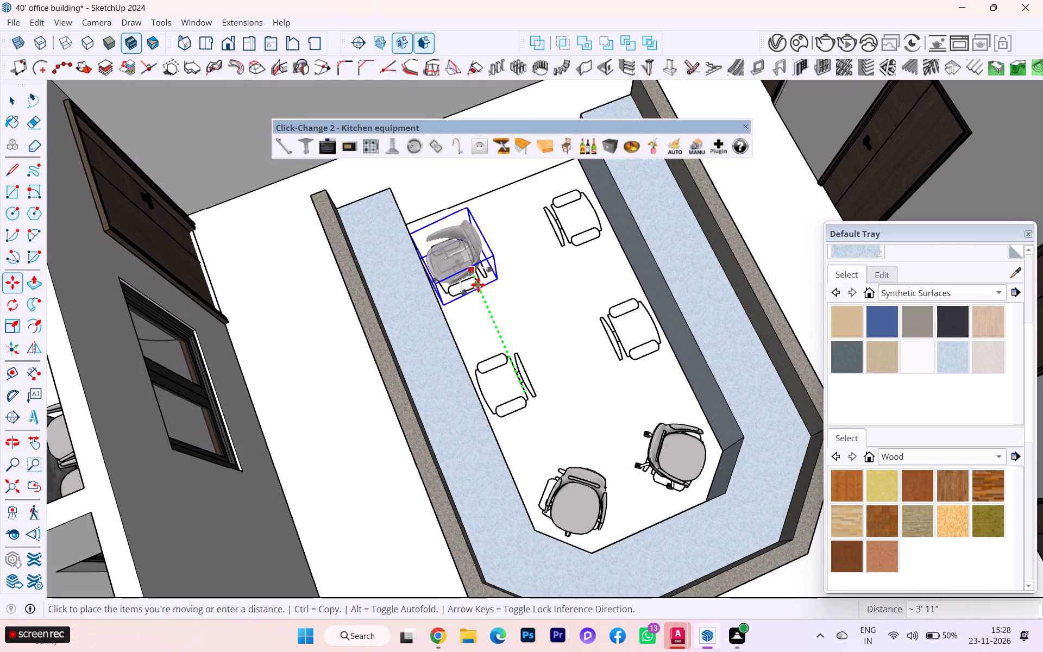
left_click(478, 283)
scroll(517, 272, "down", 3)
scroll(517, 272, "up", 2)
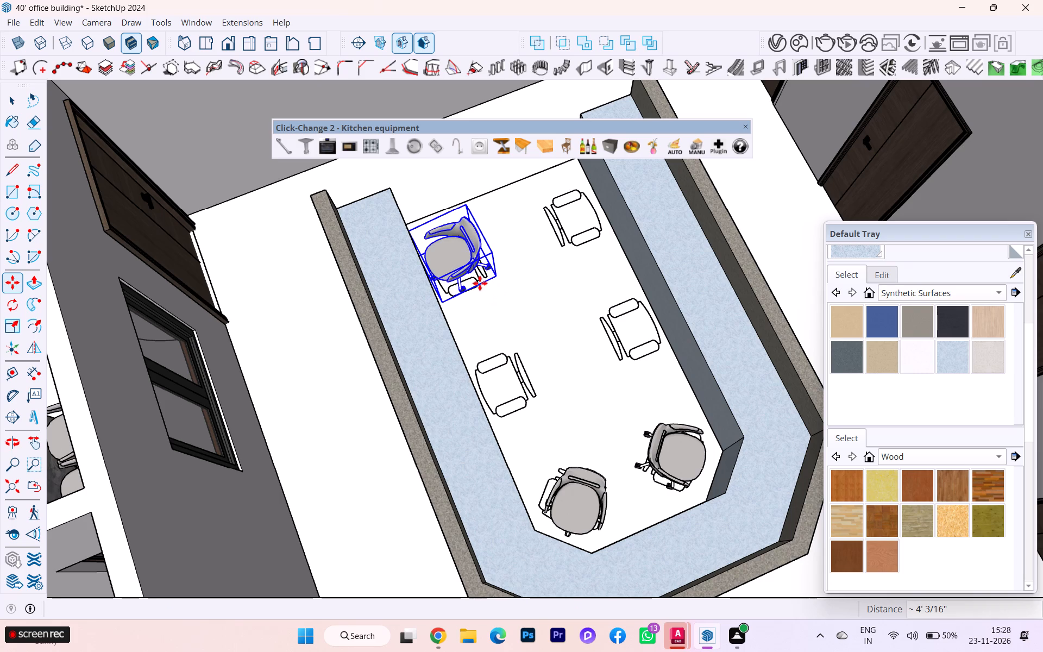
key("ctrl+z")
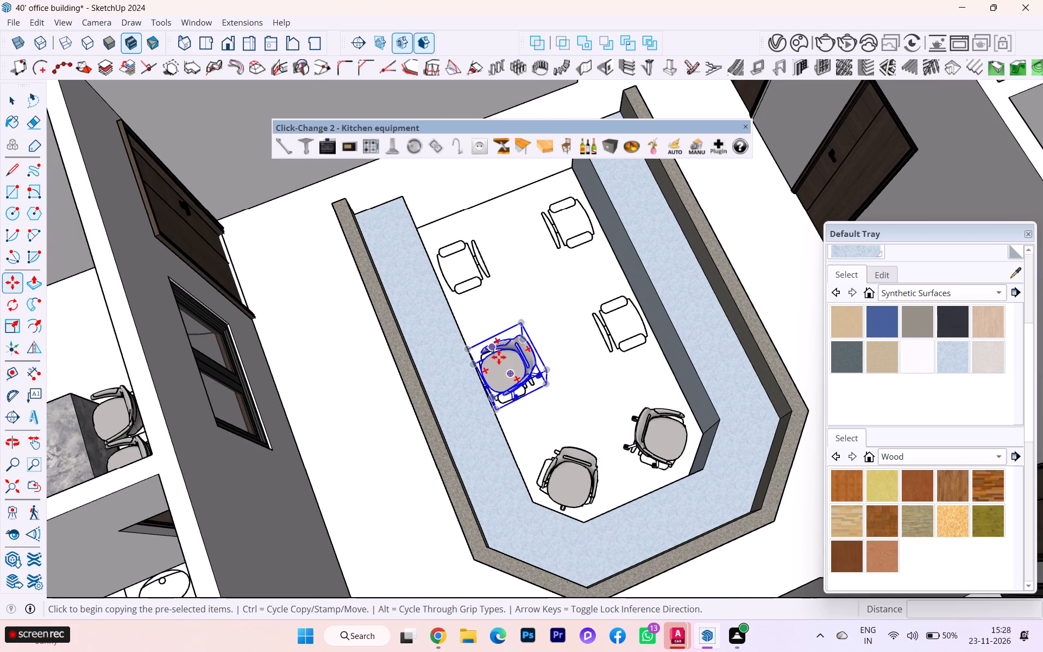
Copy the middle chair about 4' 2 3/16" along the green axis onto the outline at the counter's open end.
left_click(499, 357)
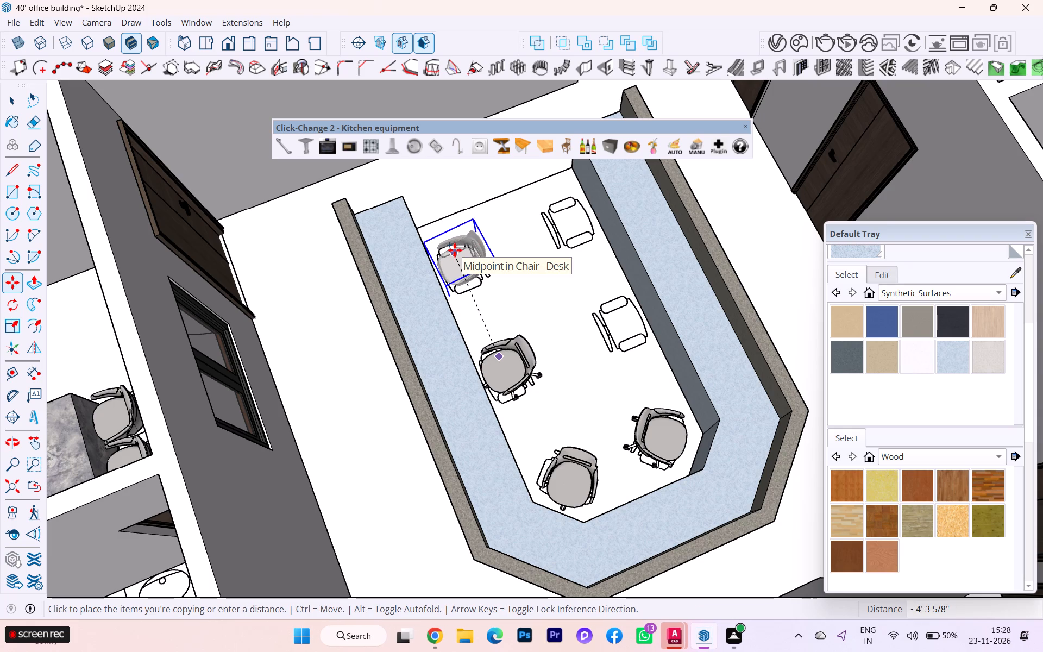
key("Left")
left_click(455, 250)
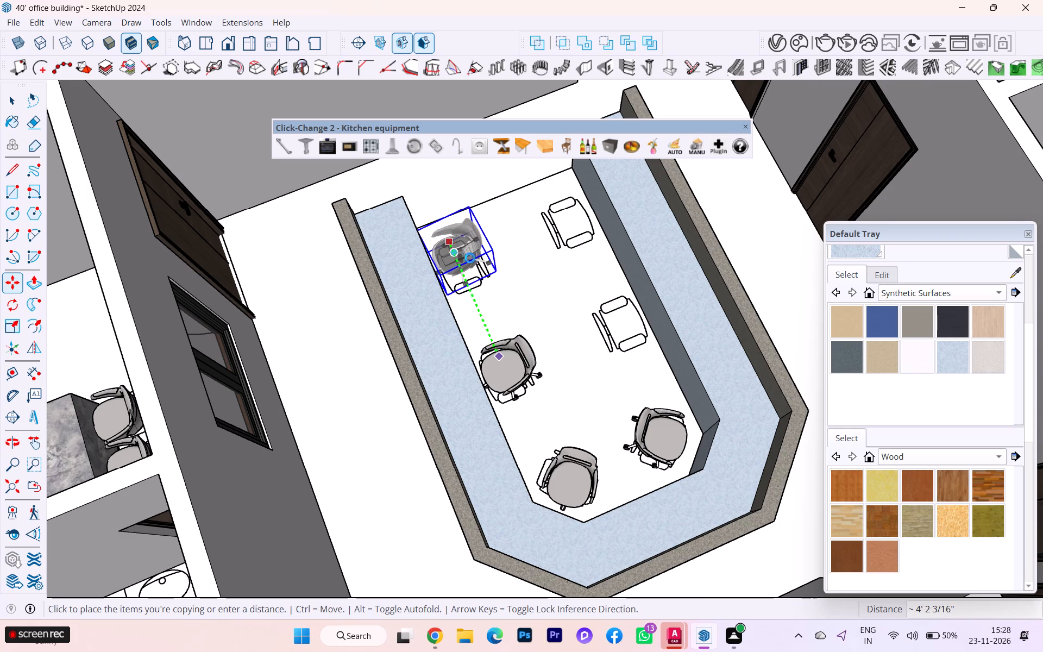
Mirror-copy the middle and open-end chairs to the opposite side outlines, offsetting the flip plane about 2' 15/16" to the aisle between the rows.
scroll(516, 290, "up", 2)
scroll(516, 290, "down", 1)
scroll(516, 290, "up", 5)
middle_click_drag(499, 297, 388, 234)
scroll(488, 325, "down", 3)
scroll(492, 329, "up", 3)
scroll(493, 329, "down", 1)
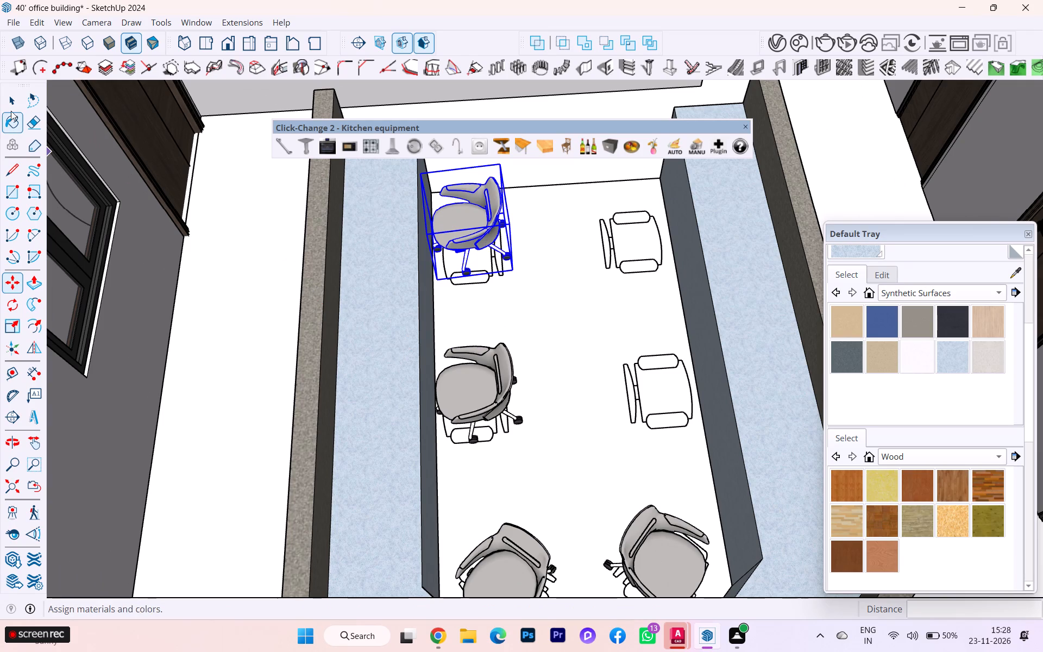
left_click(13, 105)
left_click(480, 394, "ctrl")
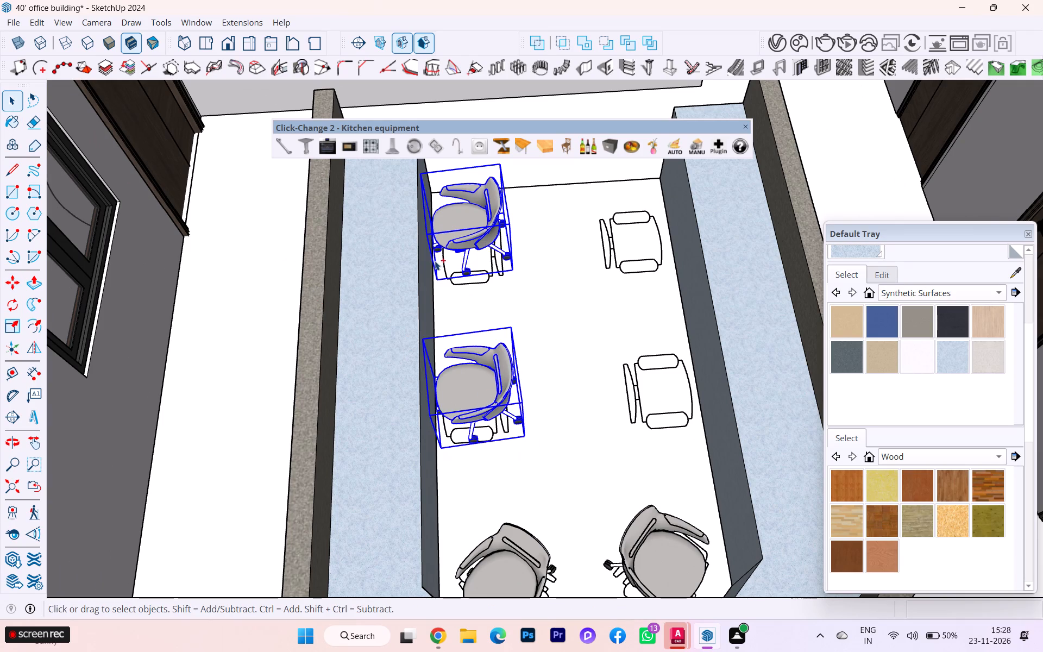
left_click(36, 346)
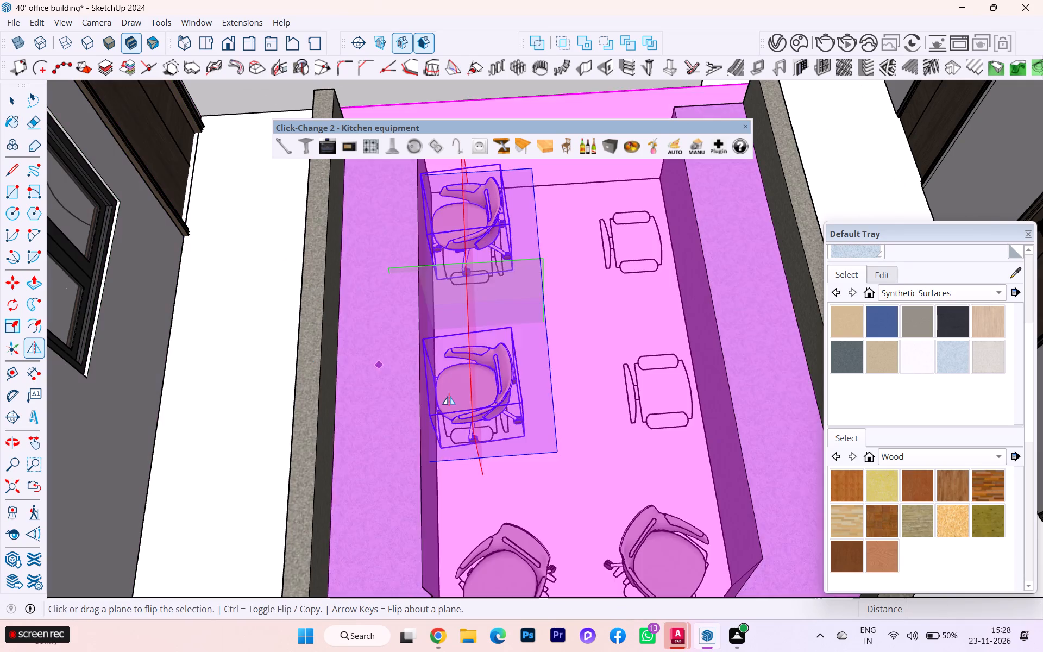
left_click(469, 322)
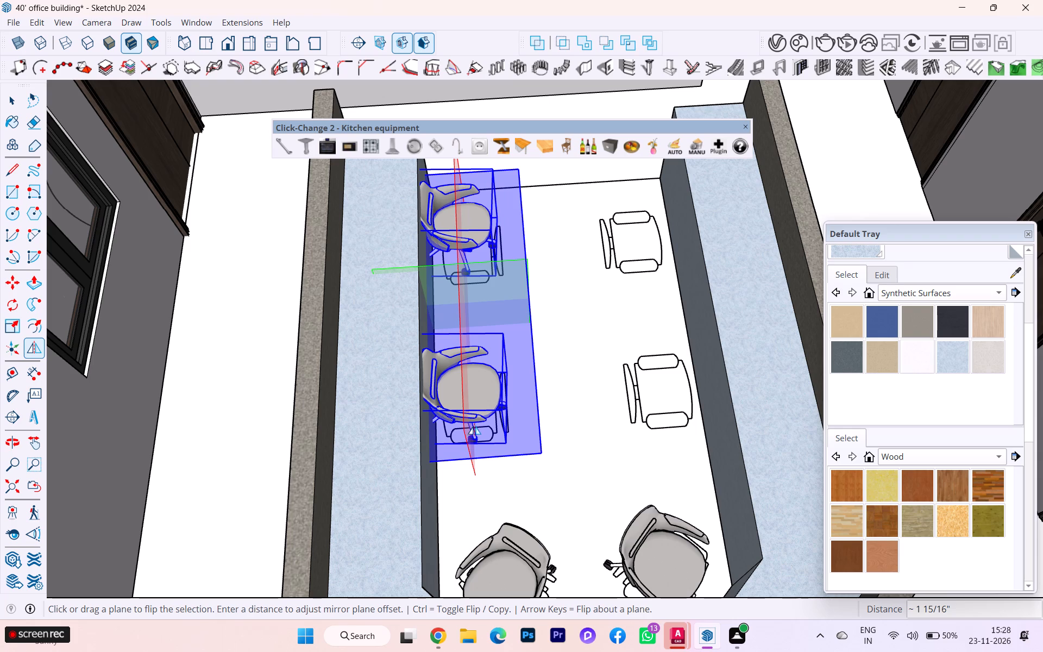
key("ctrl+z")
left_click_drag(474, 434, 571, 431)
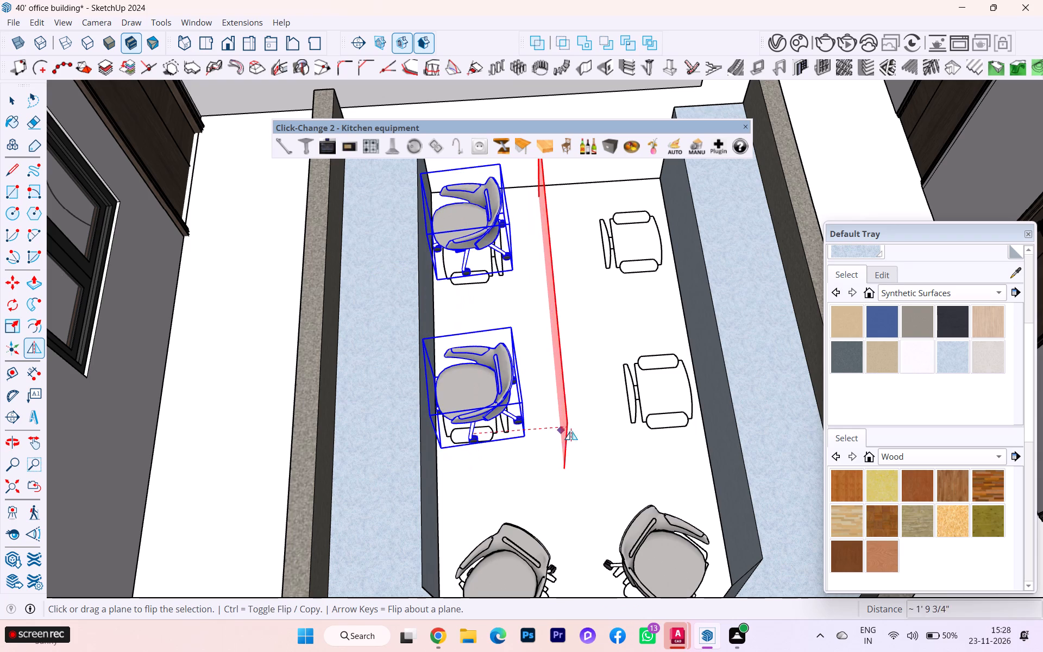
left_click_drag(571, 431, 576, 429)
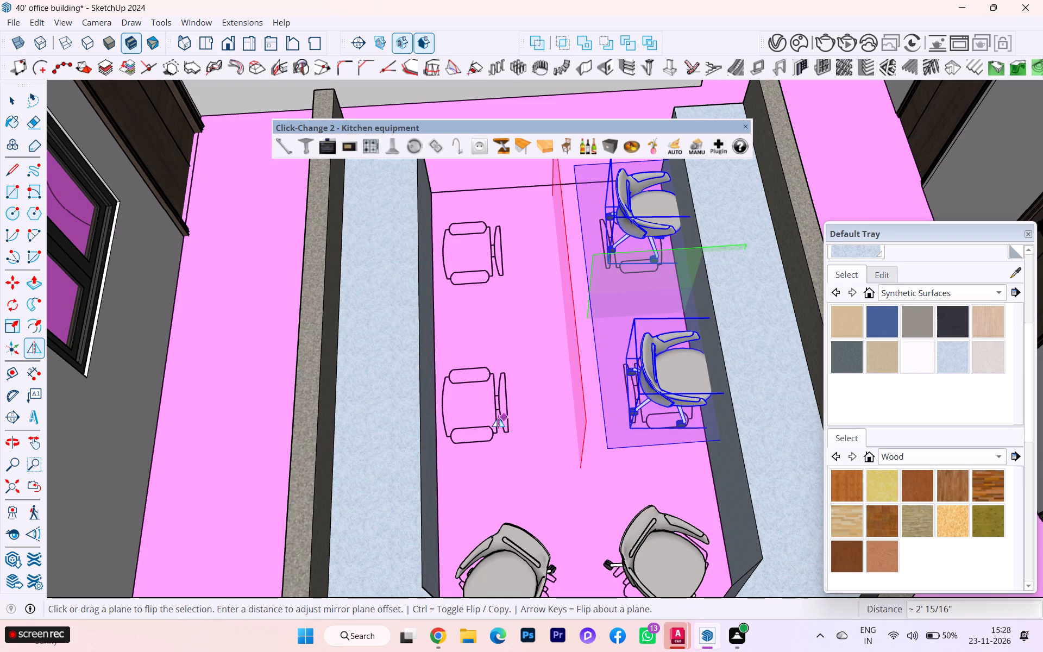
scroll(498, 418, "down", 4)
scroll(498, 419, "up", 1)
scroll(498, 419, "down", 1)
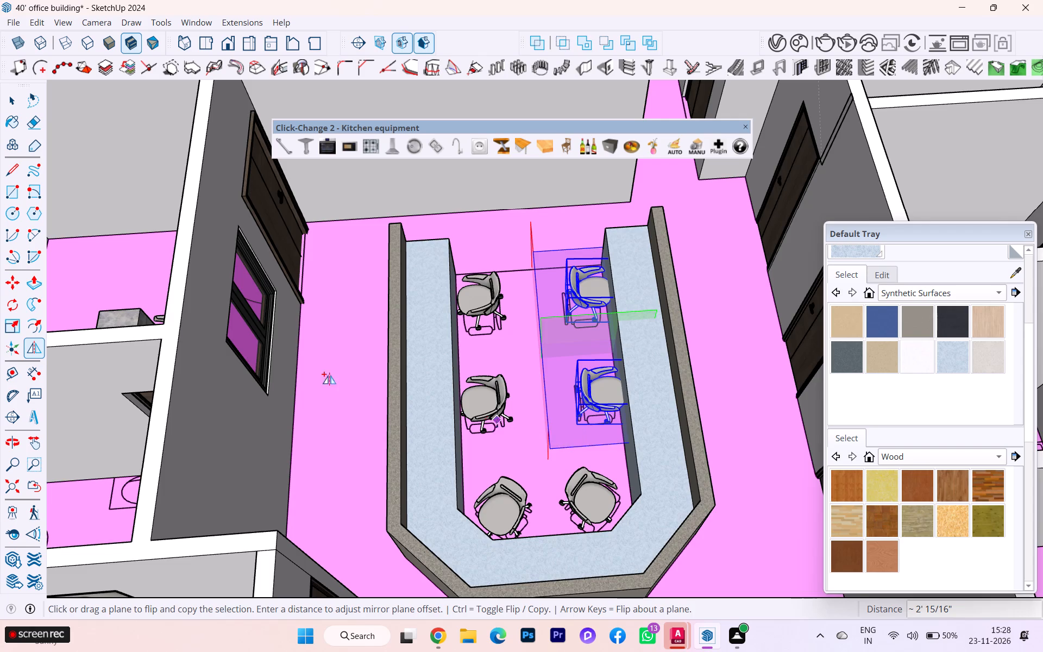
left_click(15, 97)
Select the two mirrored chairs and shift them together about 2 3/4" away from the counter's inner face.
scroll(345, 261, "down", 3)
scroll(353, 270, "up", 1)
scroll(354, 270, "down", 2)
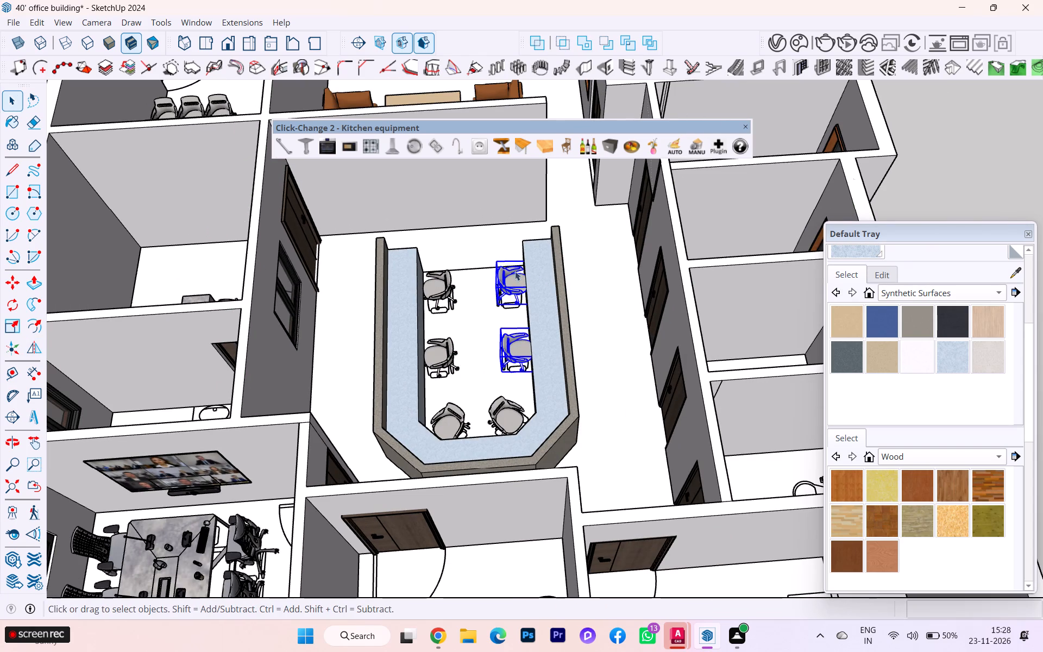
left_click(599, 257)
scroll(493, 303, "up", 2)
left_click(508, 281)
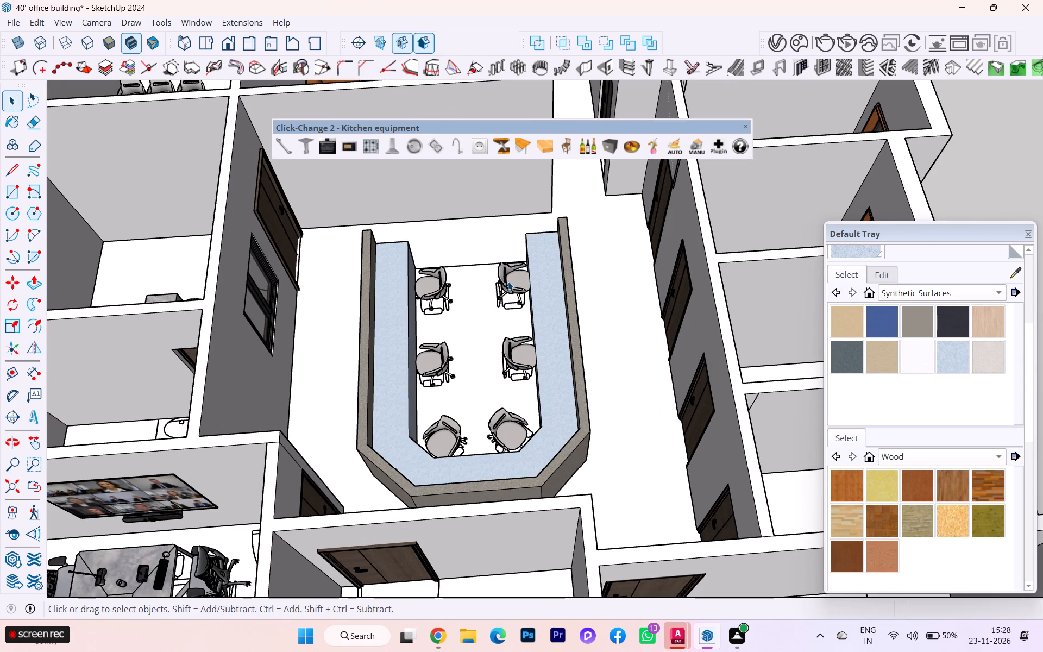
left_click(519, 351, "ctrl")
scroll(519, 351, "up", 2)
key("m")
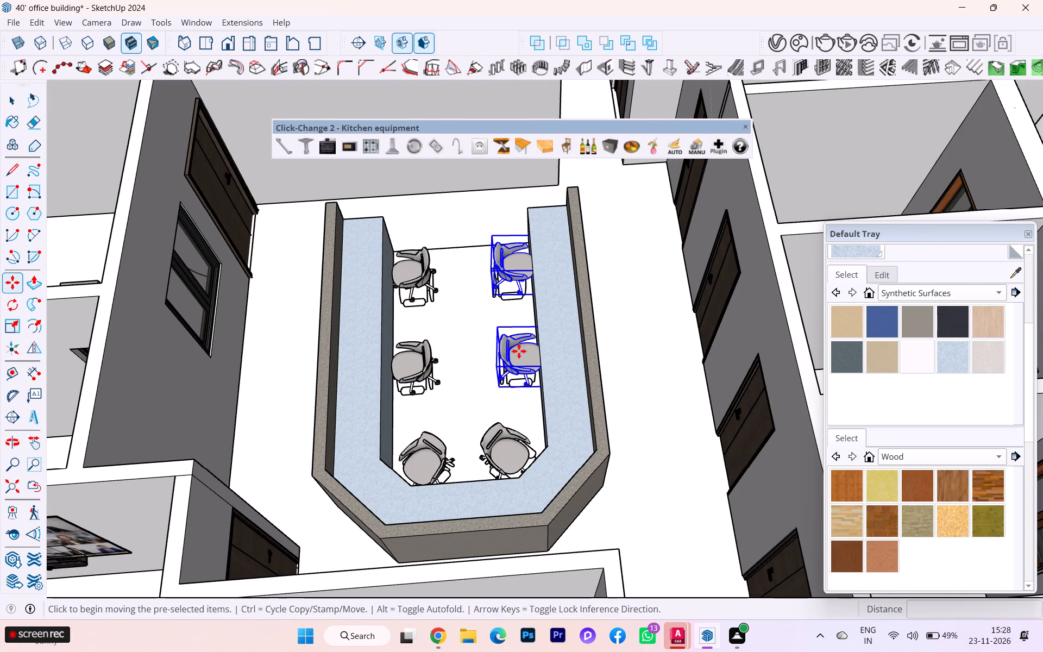
scroll(522, 379, "up", 4)
scroll(522, 383, "down", 2)
scroll(522, 384, "up", 11)
scroll(552, 369, "down", 2)
scroll(552, 369, "up", 4)
scroll(551, 373, "down", 2)
scroll(551, 373, "up", 3)
scroll(555, 359, "down", 1)
scroll(555, 359, "up", 1)
scroll(555, 359, "down", 1)
scroll(555, 359, "up", 1)
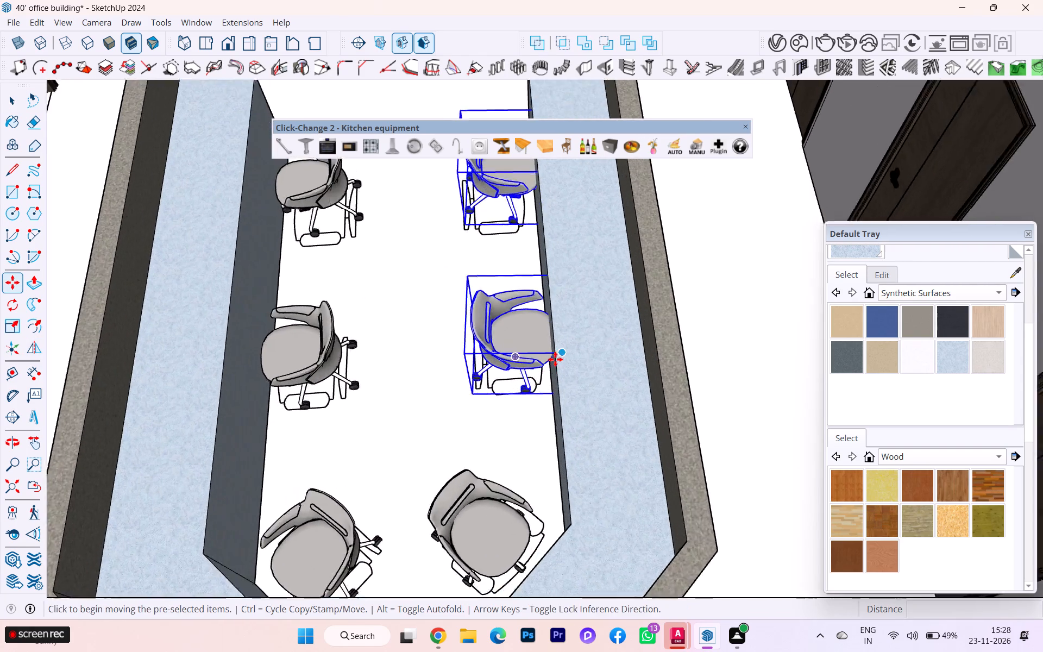
scroll(555, 359, "up", 1)
scroll(555, 359, "down", 1)
scroll(555, 359, "up", 6)
left_click(555, 353)
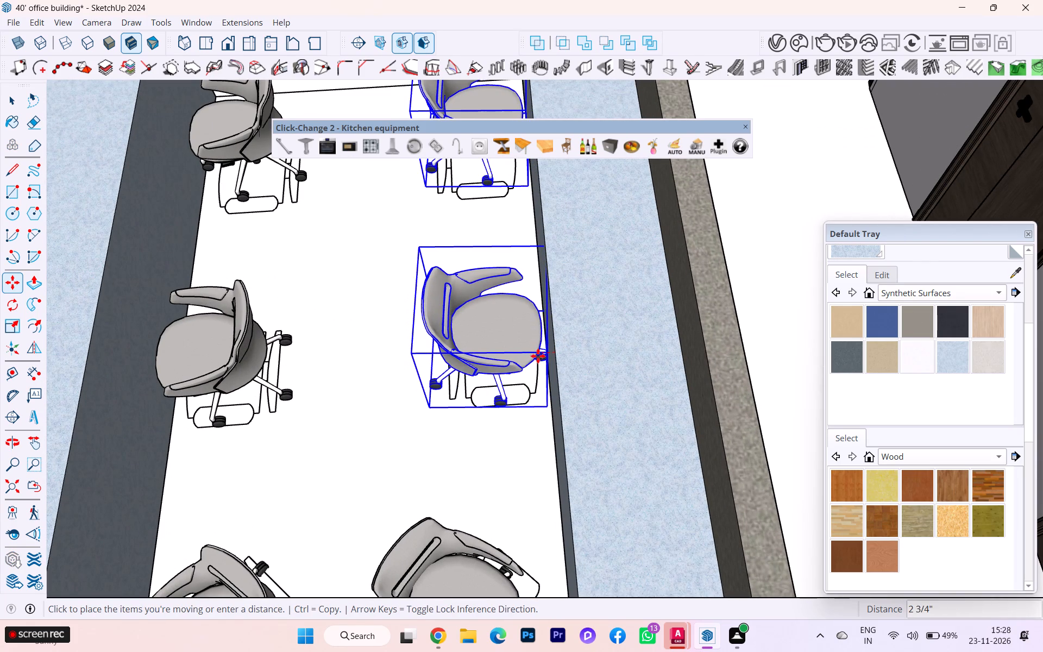
left_click(540, 358)
scroll(494, 362, "down", 2)
scroll(490, 362, "up", 1)
scroll(489, 362, "down", 4)
scroll(490, 358, "up", 1)
scroll(490, 358, "down", 2)
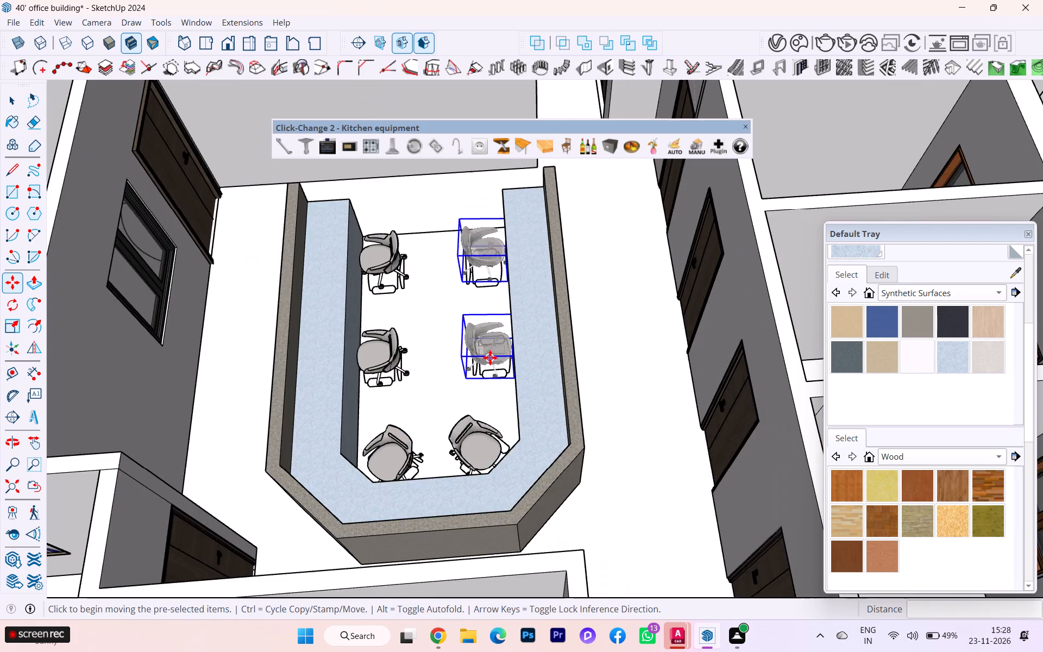
scroll(490, 358, "down", 10)
left_click(14, 105)
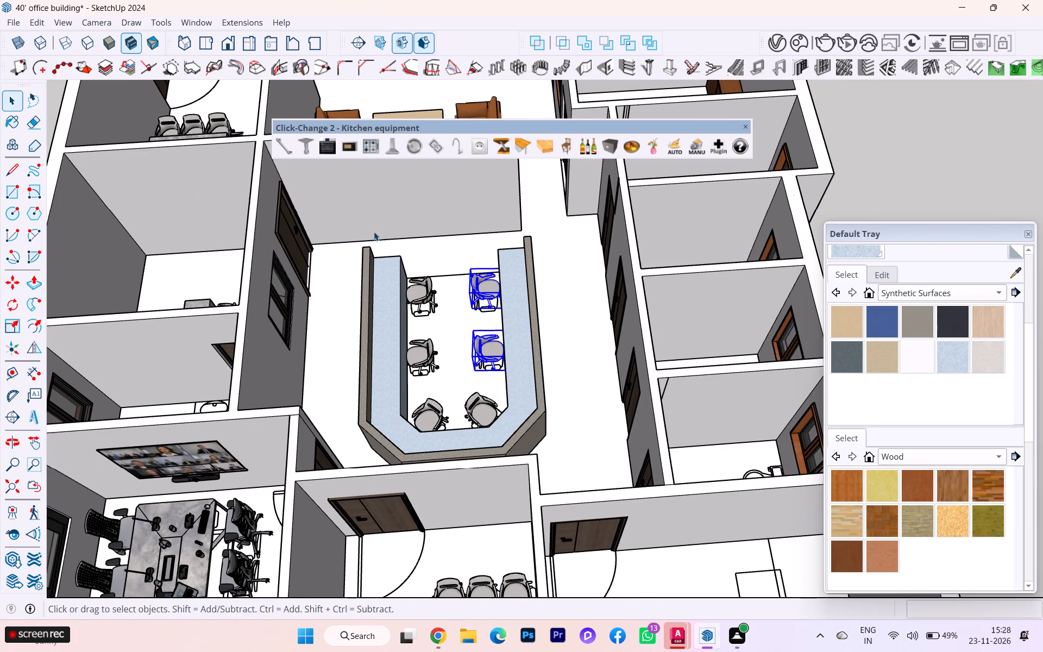
scroll(403, 253, "down", 3)
left_click(726, 235)
Examine the six chairs inside the reception counter and the surrounding rooms from several angles.
scroll(516, 342, "down", 3)
middle_click_drag(504, 347, 712, 371)
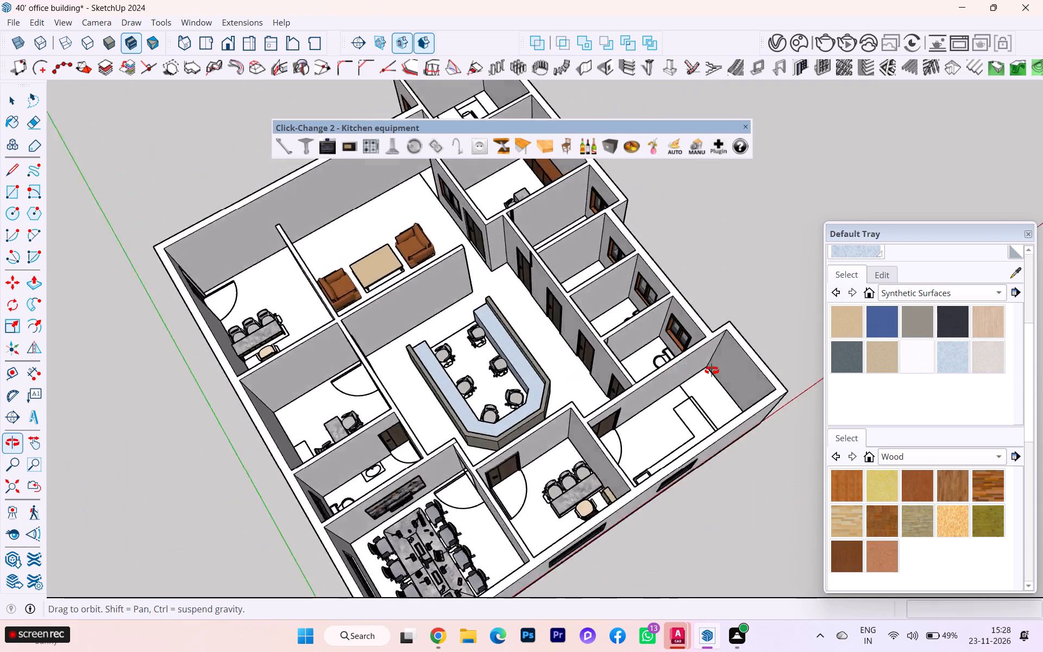
middle_click_drag(712, 371, 884, 341)
middle_click_drag(567, 397, 821, 335)
scroll(590, 396, "up", 3)
scroll(567, 398, "down", 2)
scroll(567, 398, "up", 2)
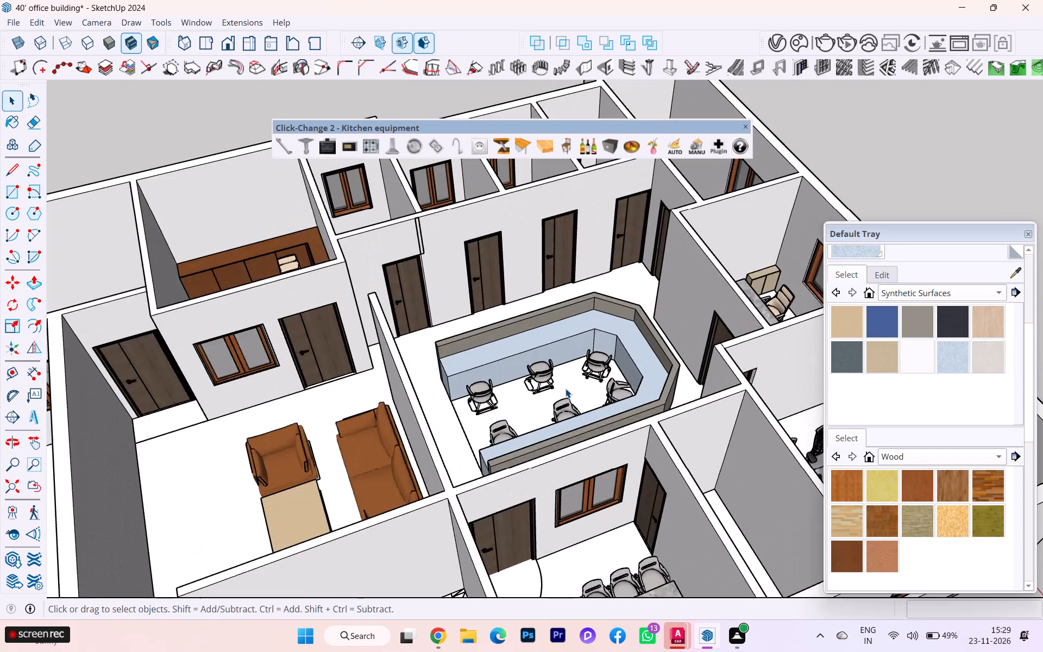
scroll(566, 388, "up", 1)
scroll(566, 387, "down", 2)
scroll(566, 387, "up", 2)
scroll(566, 387, "down", 4)
scroll(564, 387, "up", 1)
scroll(416, 338, "down", 4)
scroll(428, 329, "up", 1)
scroll(428, 329, "down", 1)
scroll(539, 317, "down", 1)
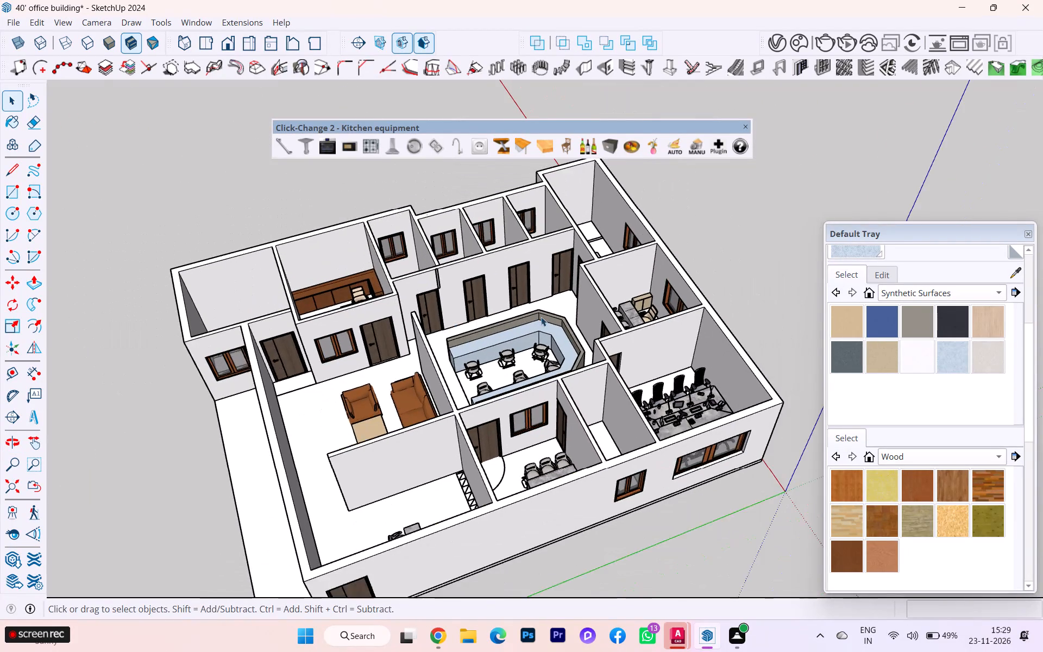
middle_click_drag(547, 340, 386, 484)
scroll(551, 394, "up", 5)
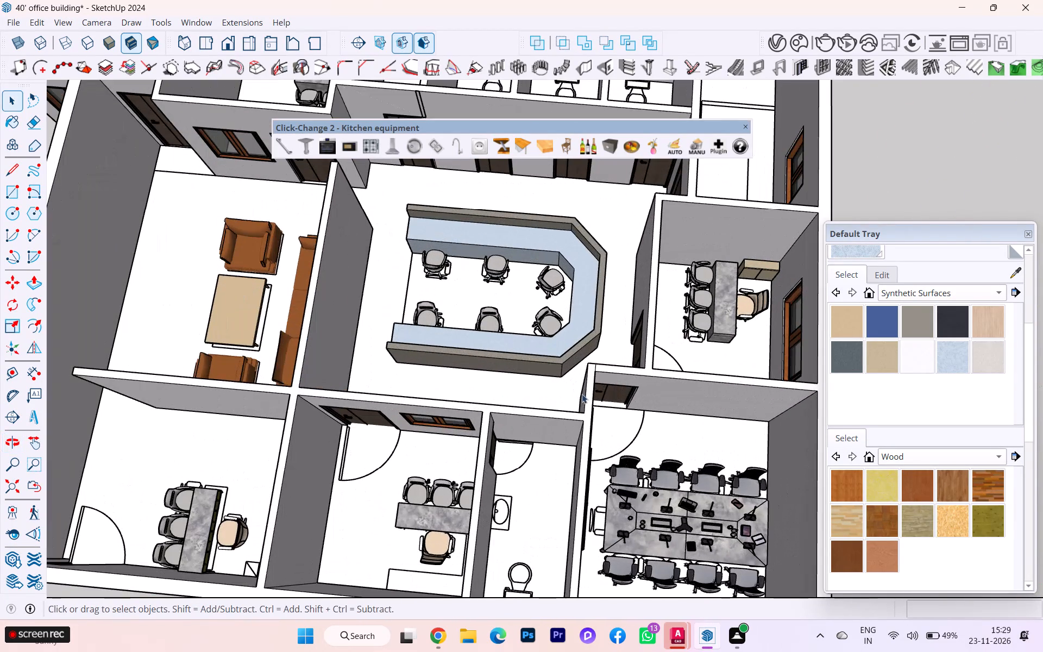
middle_click_drag(635, 340, 983, 136)
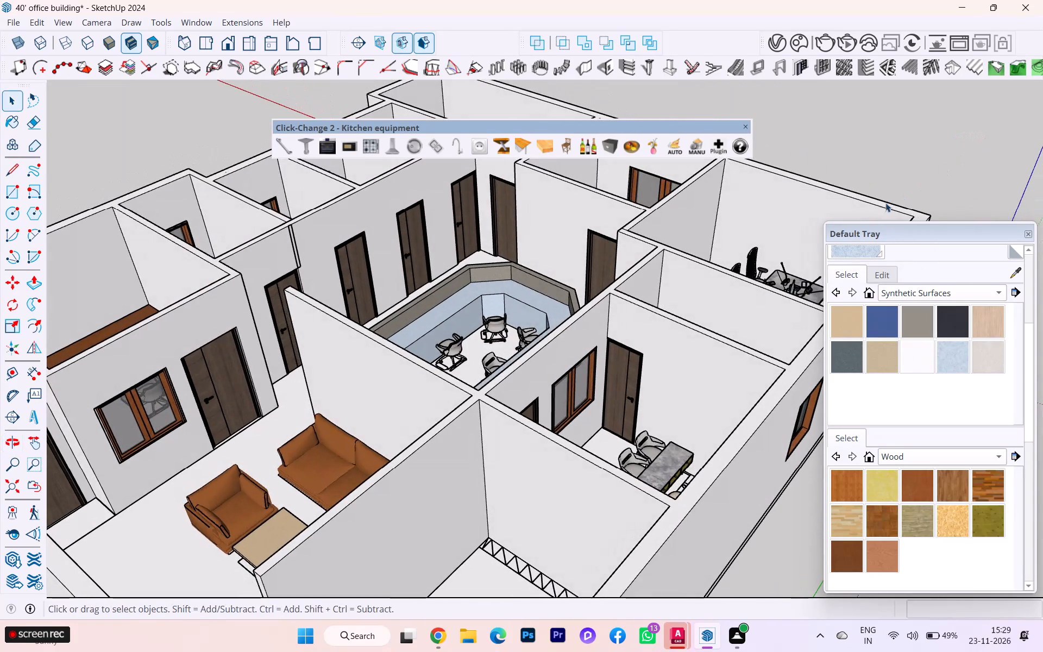
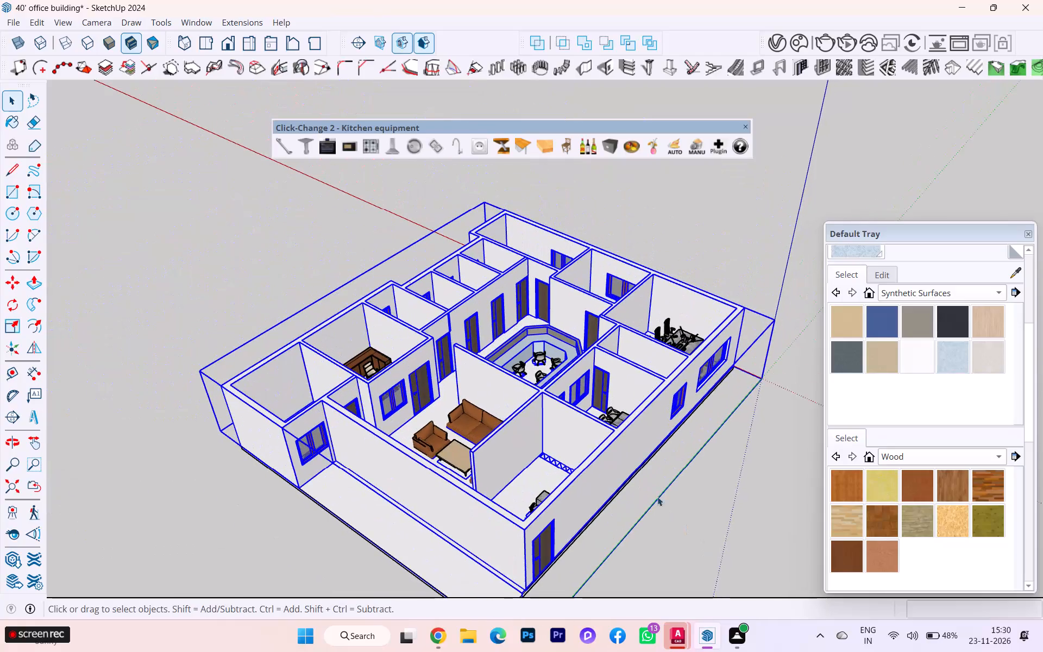
Clear the model selection and examine the furnished office building's rooms from several angles.
scroll(625, 456, "down", 1)
scroll(625, 456, "up", 3)
scroll(625, 456, "down", 1)
scroll(625, 456, "up", 1)
scroll(625, 456, "down", 1)
left_click(162, 237)
scroll(397, 270, "down", 2)
scroll(620, 336, "up", 1)
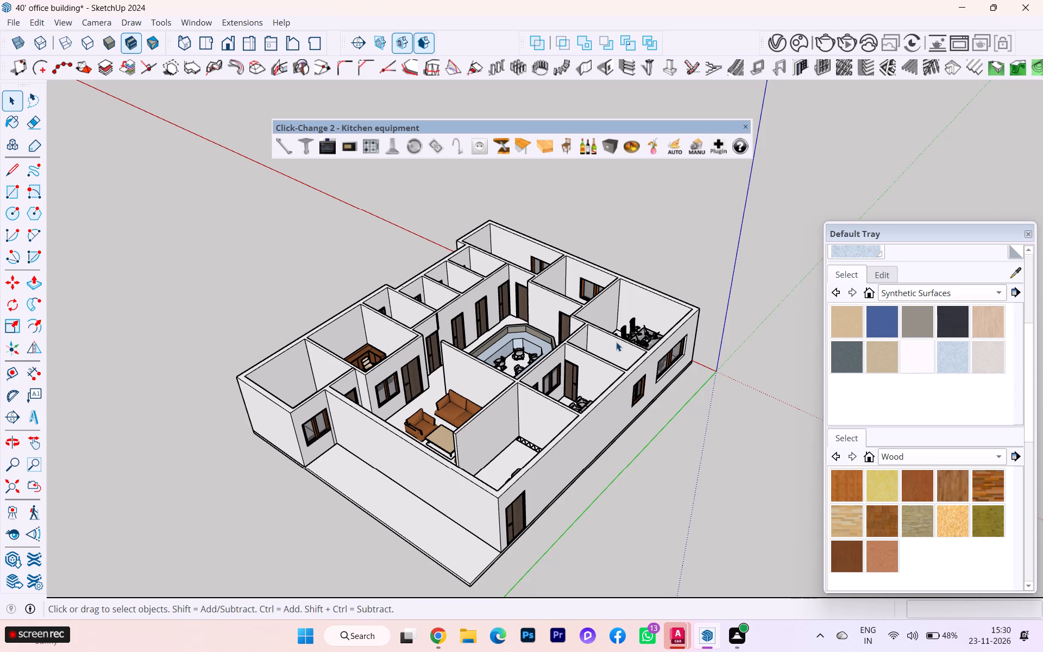
scroll(520, 306, "up", 2)
scroll(503, 333, "down", 1)
scroll(502, 334, "up", 2)
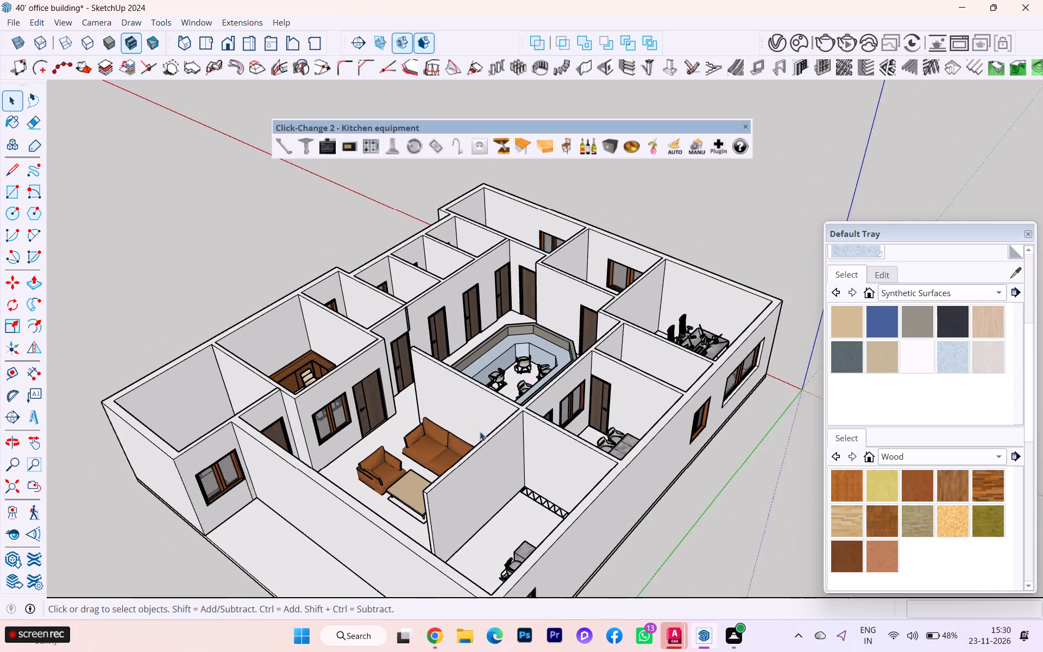
scroll(483, 440, "up", 1)
scroll(476, 337, "down", 4)
middle_click_drag(571, 472, 815, 547)
scroll(693, 440, "up", 6)
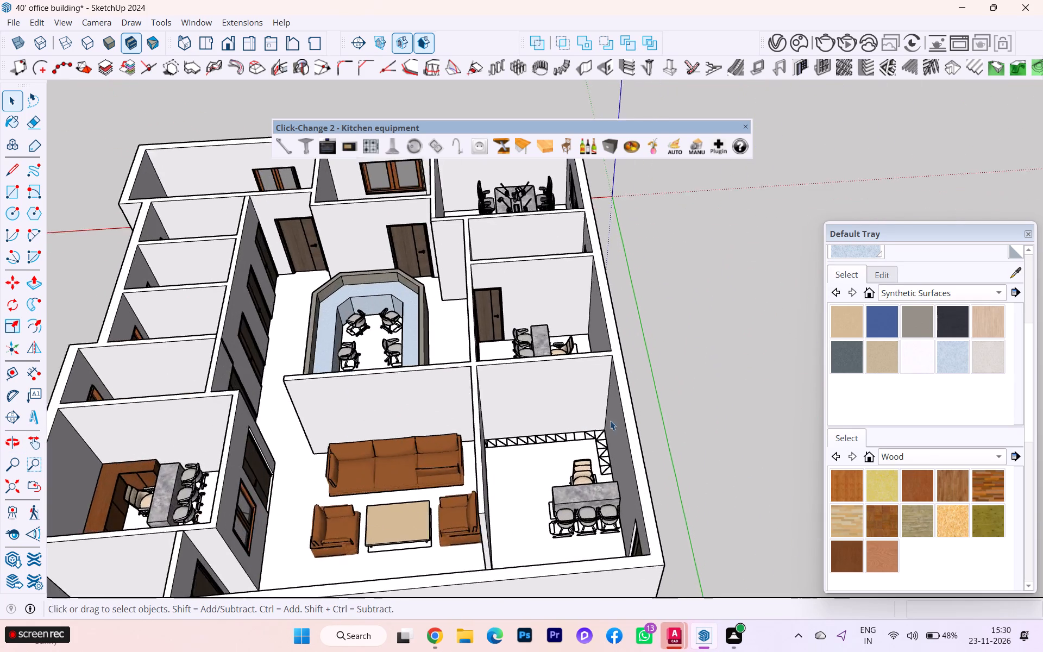
scroll(577, 433, "up", 8)
scroll(578, 434, "down", 6)
scroll(581, 437, "up", 2)
scroll(582, 437, "down", 2)
scroll(614, 439, "up", 2)
scroll(615, 440, "down", 1)
scroll(494, 418, "down", 4)
scroll(607, 416, "up", 1)
scroll(607, 416, "down", 3)
scroll(607, 416, "up", 1)
scroll(607, 416, "down", 1)
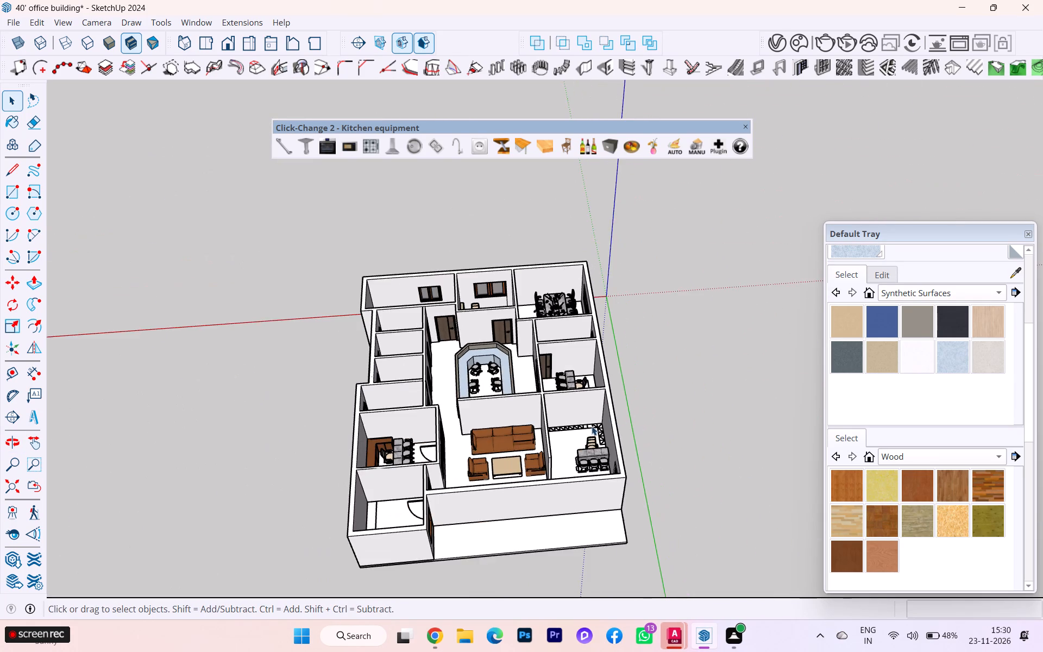
scroll(462, 460, "up", 2)
scroll(446, 463, "down", 1)
scroll(412, 460, "up", 1)
Select the parts of the L-shaped brown wood cabinet behind the desk and make them one group.
middle_click_drag(374, 448, 255, 455)
scroll(294, 382, "up", 5)
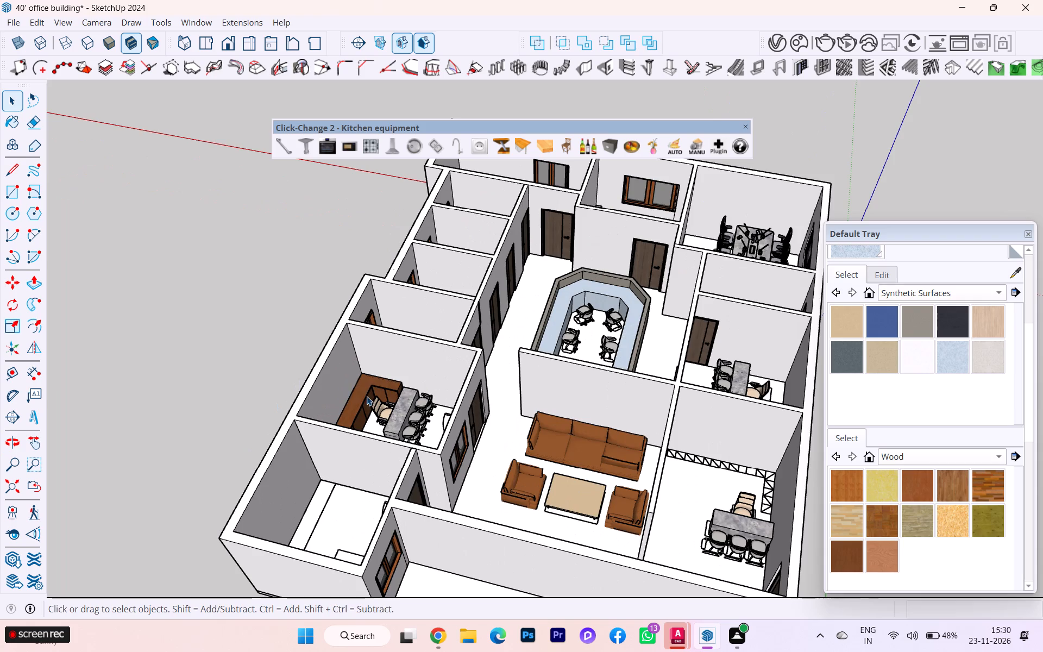
middle_click_drag(360, 405, 140, 394)
scroll(360, 324, "up", 1)
scroll(362, 323, "down", 2)
scroll(362, 323, "up", 1)
scroll(353, 349, "down", 1)
middle_click_drag(350, 349, 161, 391)
scroll(433, 278, "up", 3)
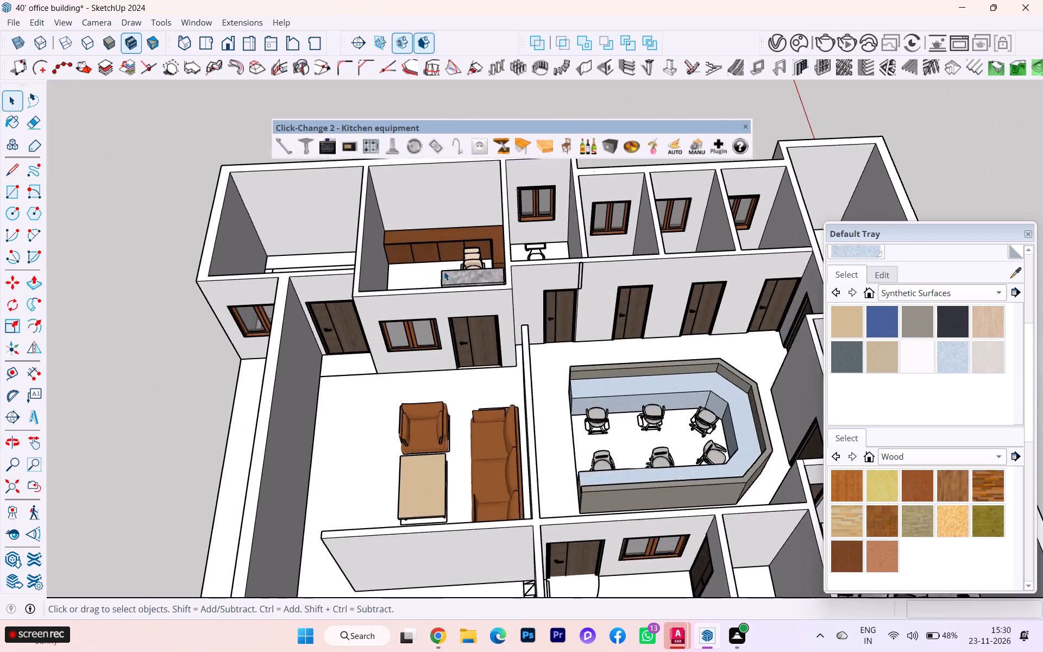
scroll(444, 271, "up", 1)
left_click(392, 243)
middle_click_drag(453, 254, 512, 259)
scroll(482, 254, "down", 1)
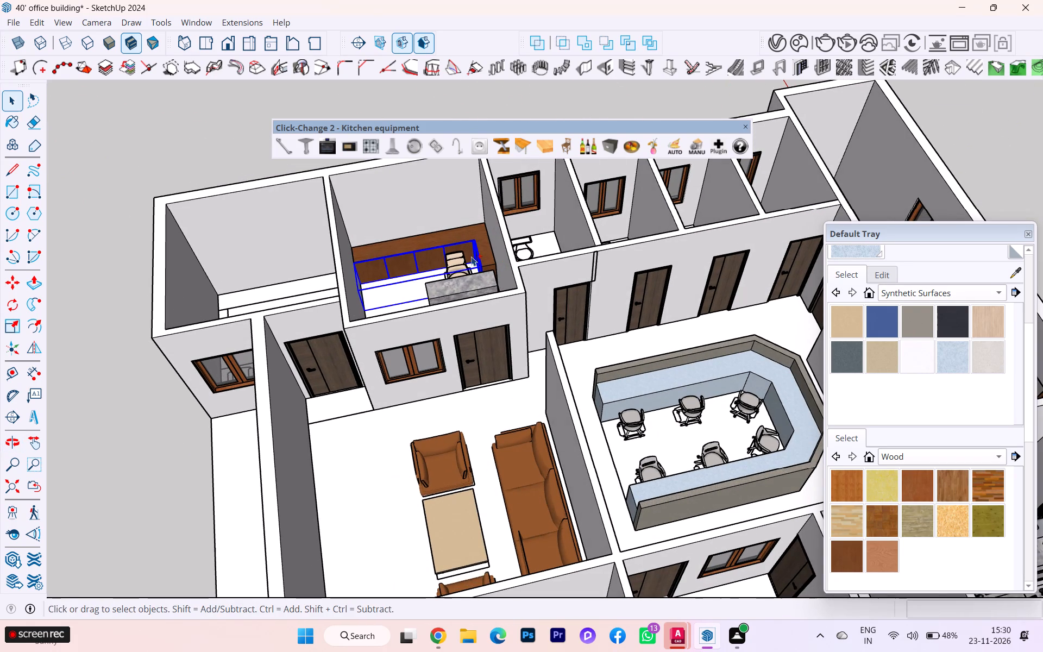
left_click(430, 243, "ctrl")
right_click(430, 243)
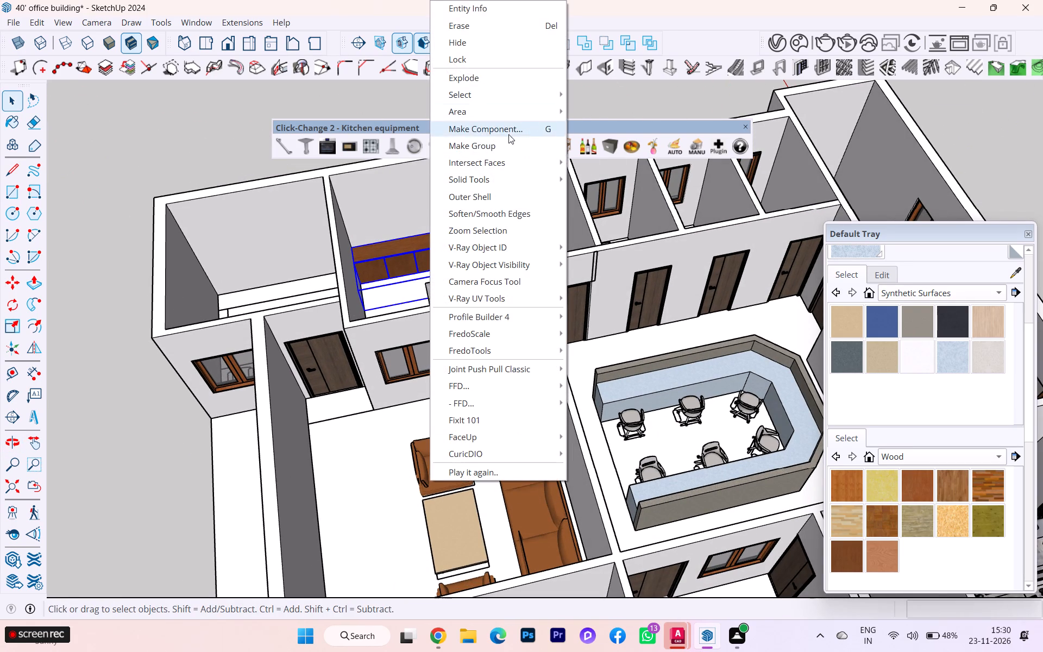
left_click(501, 146)
scroll(398, 258, "up", 2)
scroll(392, 264, "down", 1)
Move the cabinet group vertically by 7' 6" so its top meets the top edge of the room's wall.
key("m")
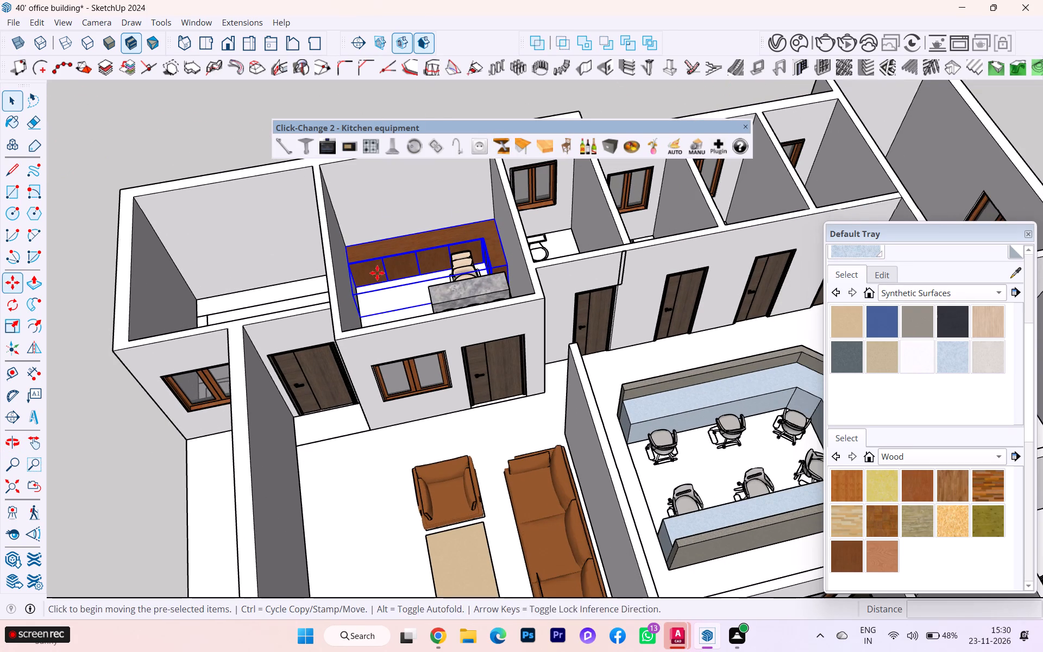
scroll(368, 272, "up", 5)
left_click(337, 238)
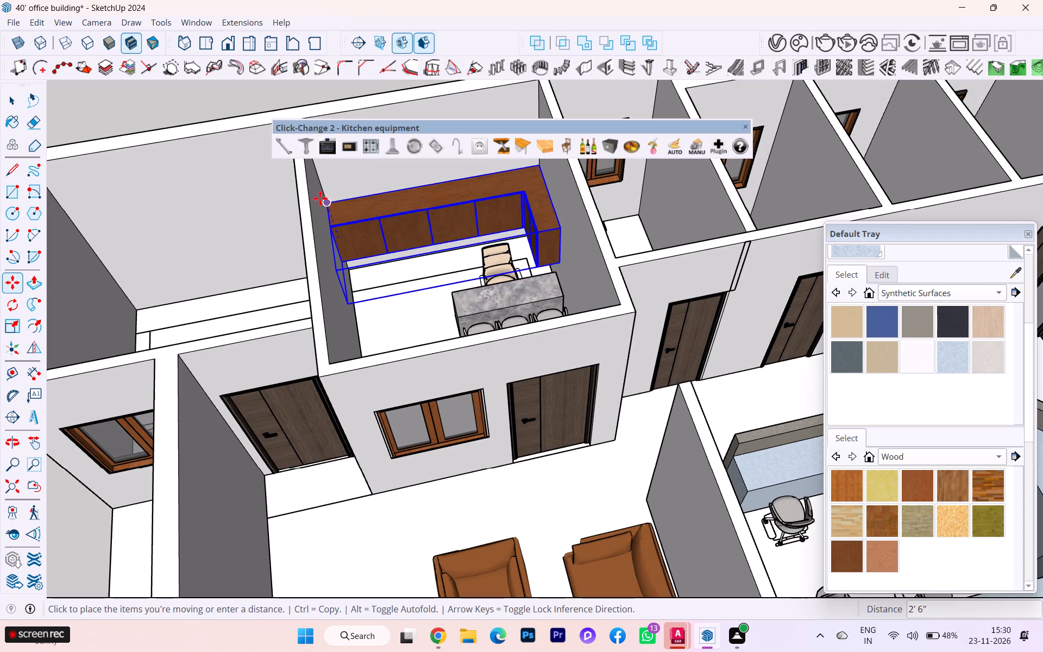
scroll(320, 197, "down", 3)
scroll(320, 197, "up", 2)
scroll(321, 198, "down", 2)
middle_click_drag(330, 206, 525, 225)
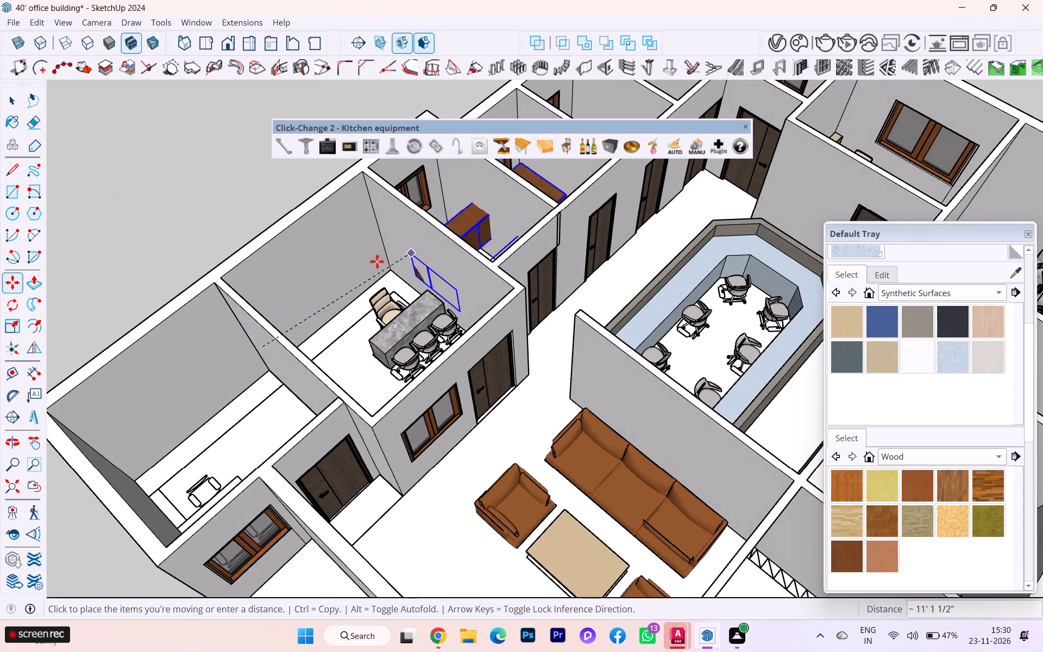
scroll(254, 279, "up", 1)
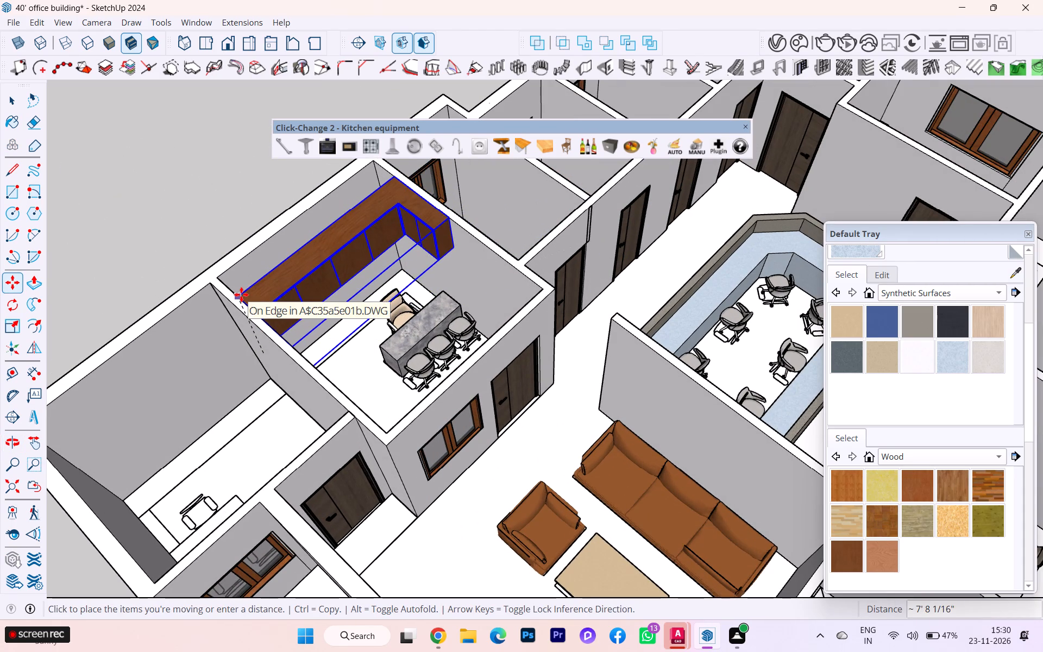
key("Up")
scroll(241, 294, "up", 4)
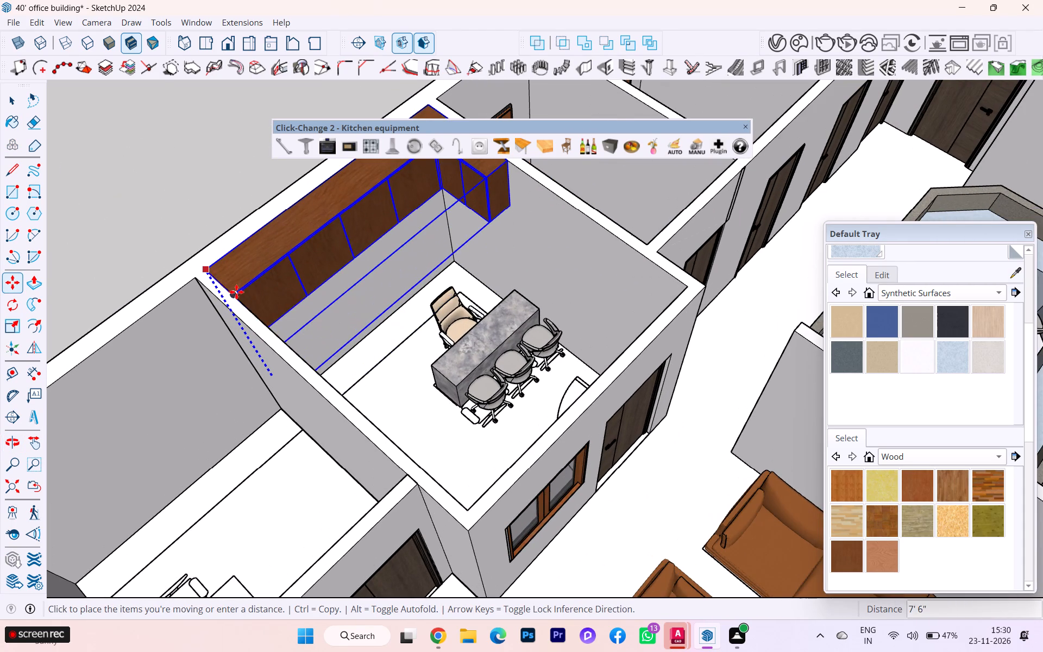
left_click(236, 291)
scroll(267, 305, "up", 3)
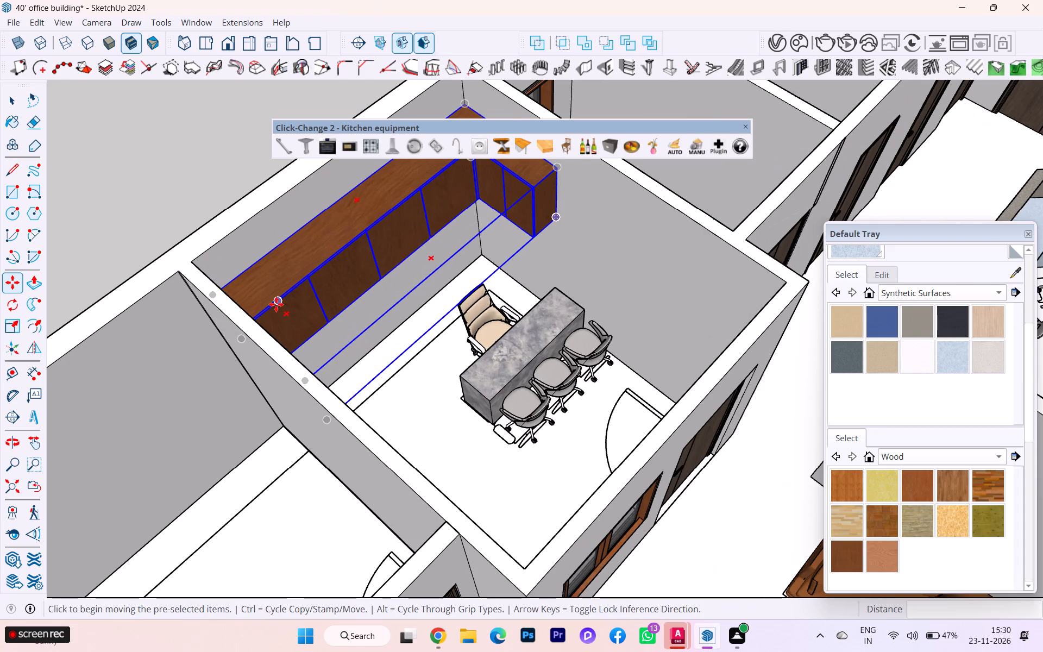
Examine the raised cabinet group from inside the room and against the surrounding office layout.
middle_click_drag(278, 305, 136, 205)
scroll(454, 231, "up", 2)
scroll(495, 222, "down", 3)
scroll(497, 224, "up", 1)
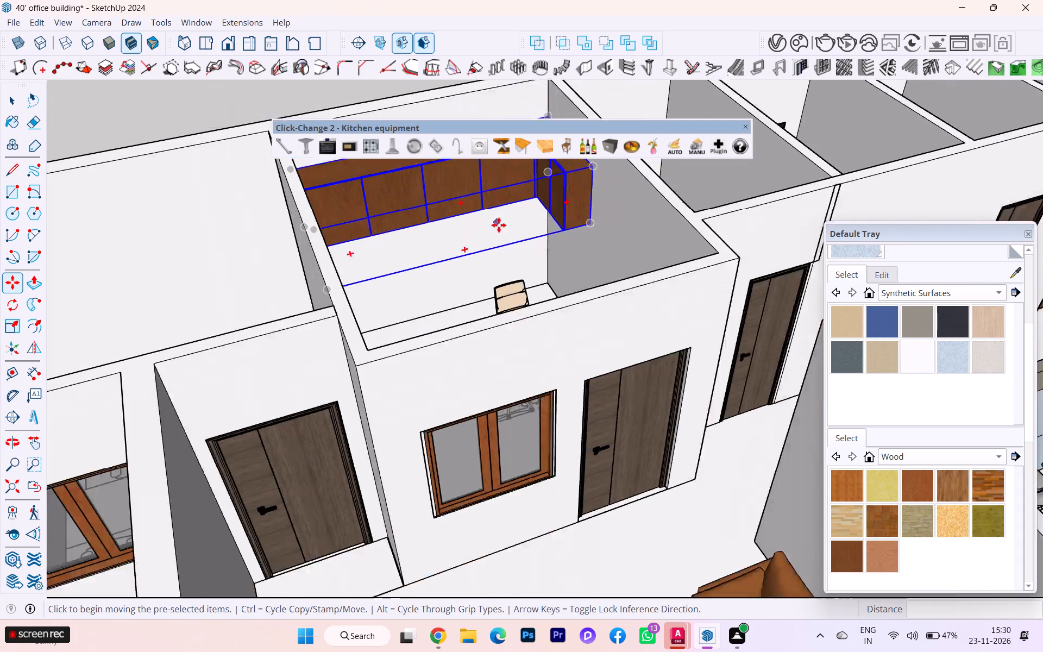
middle_click_drag(504, 227, 745, 276)
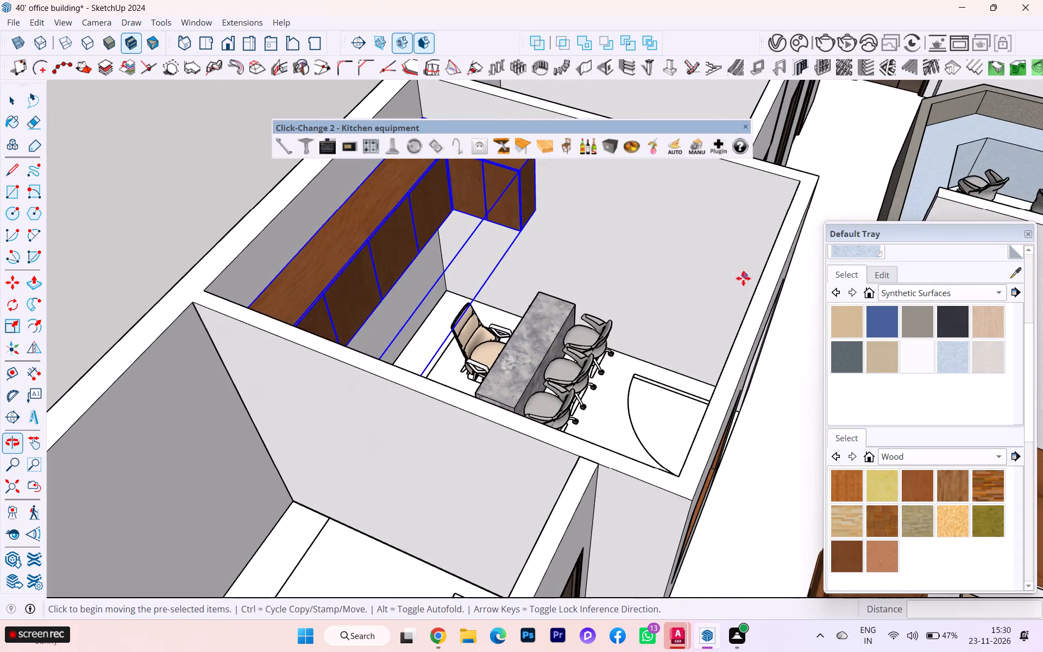
scroll(406, 281, "down", 4)
scroll(443, 266, "up", 1)
scroll(444, 266, "down", 2)
scroll(445, 266, "up", 1)
scroll(446, 266, "down", 4)
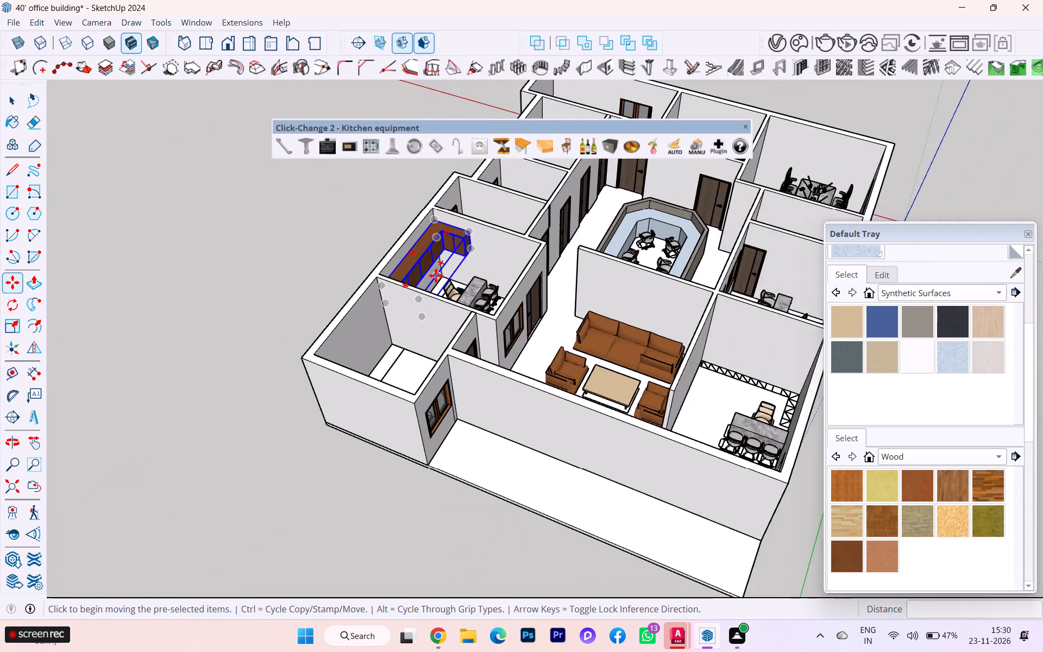
scroll(435, 275, "down", 6)
Switch to the browser to check the labelled 40' office floor plan reference image, then return to the SketchUp model.
left_click(454, 645)
left_click(439, 637)
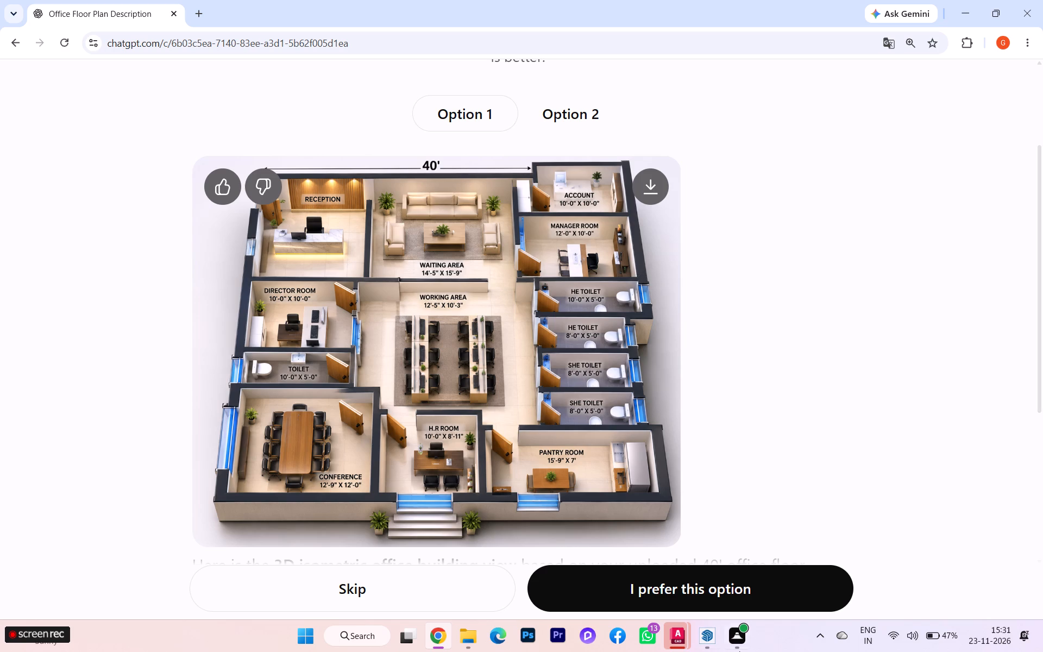
left_click(709, 559)
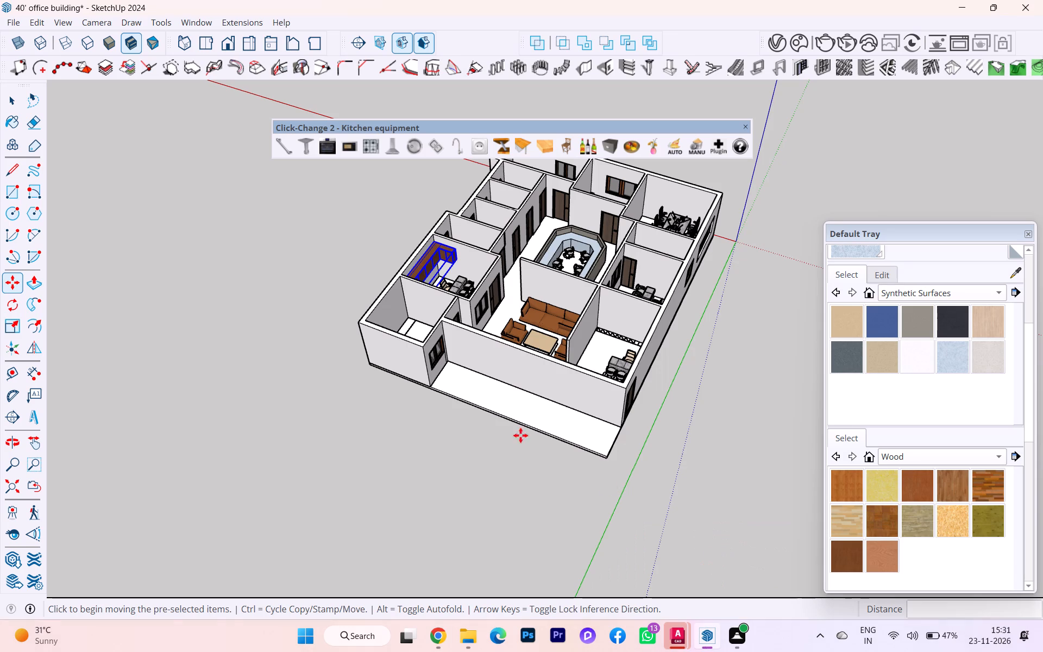
Examine the wall-mounted cabinet closely, clear its selection, and view the room from above.
scroll(435, 247, "up", 4)
scroll(435, 247, "down", 2)
scroll(435, 247, "up", 4)
scroll(513, 281, "up", 2)
scroll(513, 281, "down", 1)
scroll(513, 281, "up", 2)
middle_click_drag(514, 297, 279, 266)
scroll(438, 216, "up", 5)
scroll(466, 259, "up", 2)
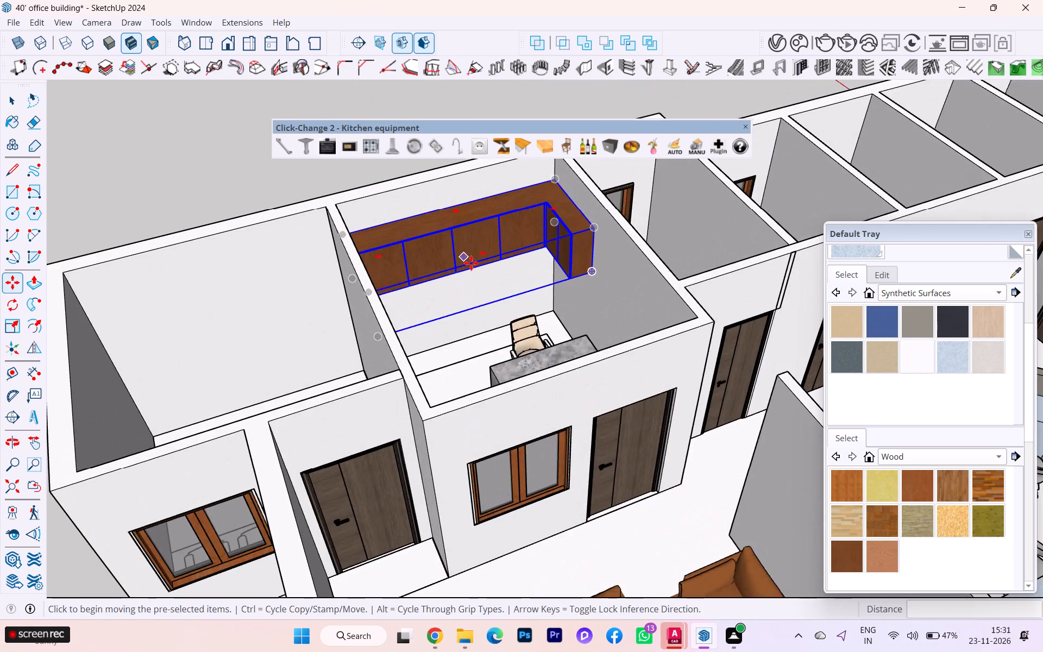
scroll(471, 263, "up", 3)
scroll(495, 257, "down", 1)
middle_click_drag(501, 254, 787, 280)
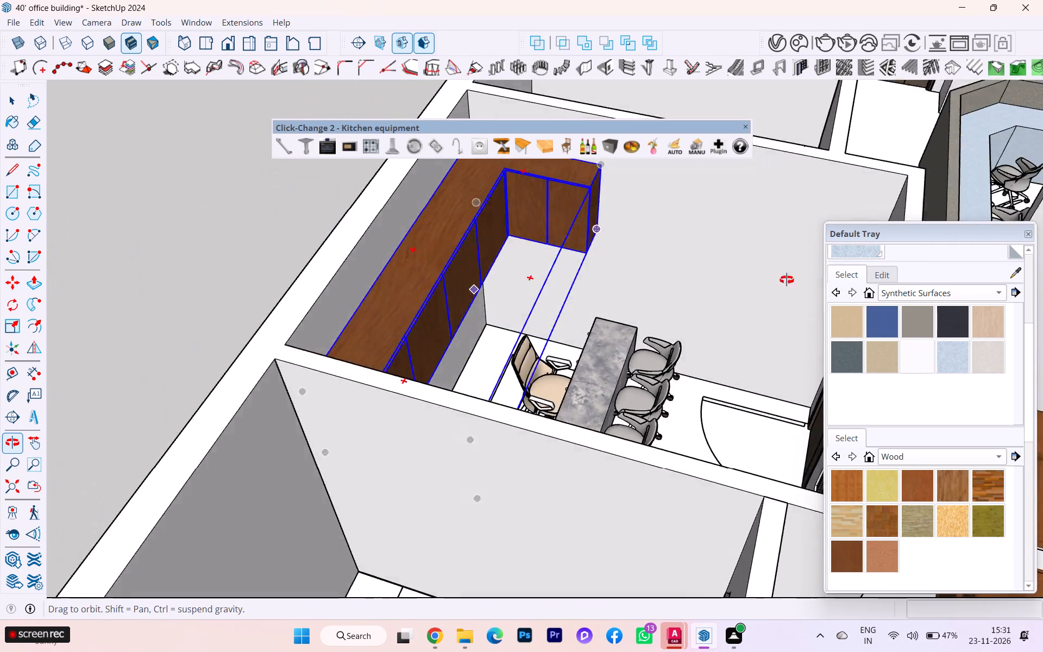
middle_click_drag(787, 280, 869, 303)
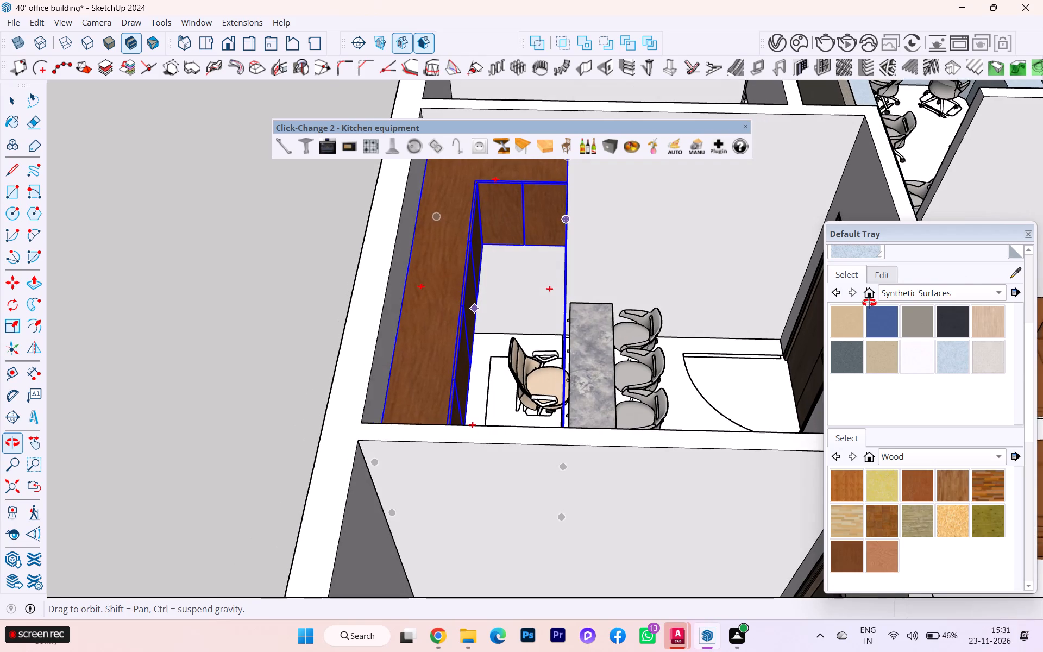
middle_click_drag(869, 303, 861, 308)
left_click(22, 99)
left_click(199, 189)
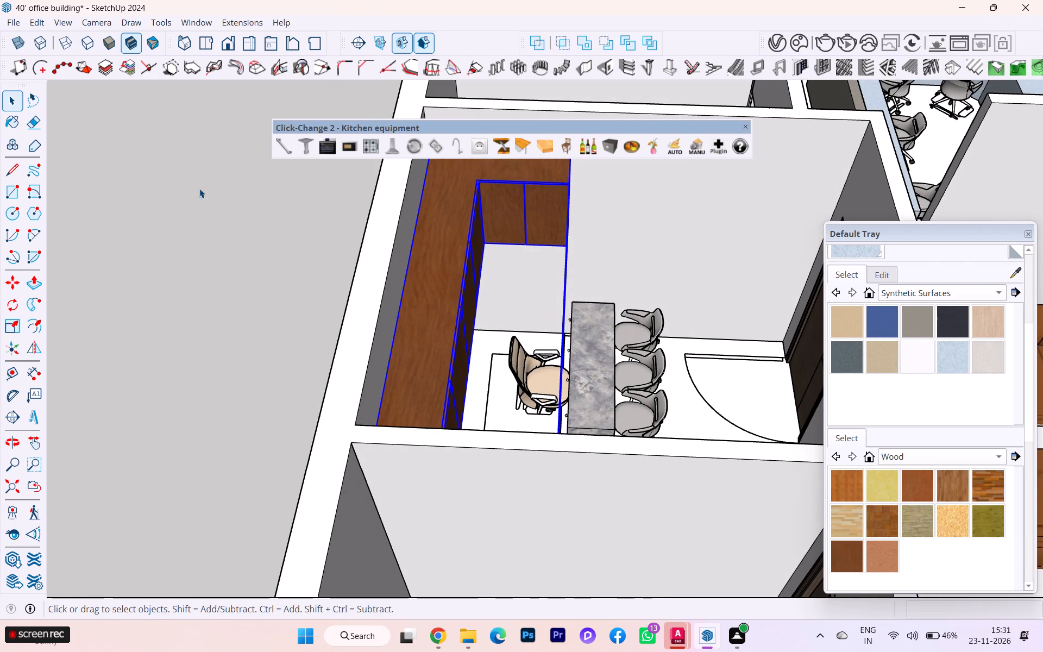
scroll(487, 250, "down", 1)
middle_click_drag(488, 250, 504, 308)
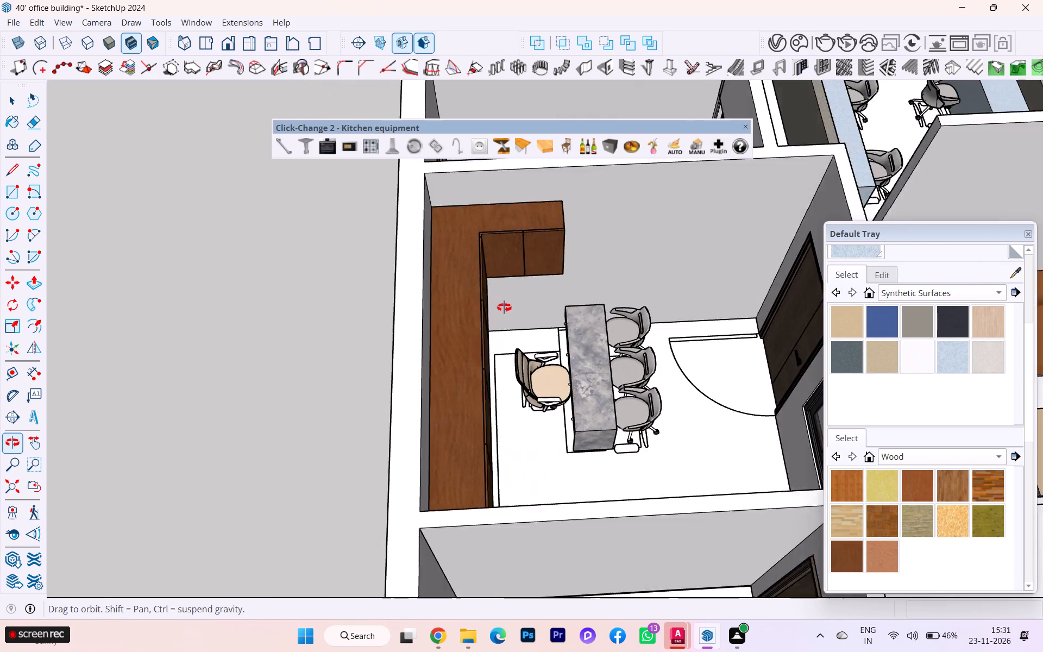
middle_click_drag(504, 308, 495, 308)
scroll(279, 279, "down", 5)
scroll(278, 279, "up", 1)
scroll(278, 279, "down", 6)
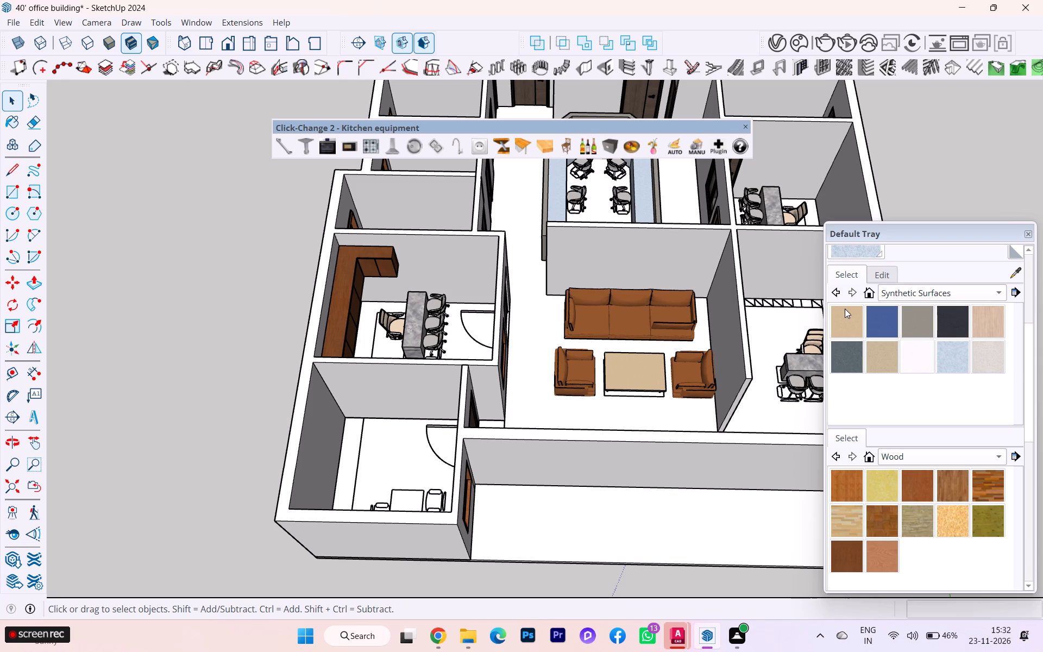
Examine the seating area, desk rooms and overall office layout from above.
scroll(698, 402, "down", 3)
scroll(580, 406, "up", 1)
scroll(570, 405, "down", 2)
scroll(407, 415, "down", 1)
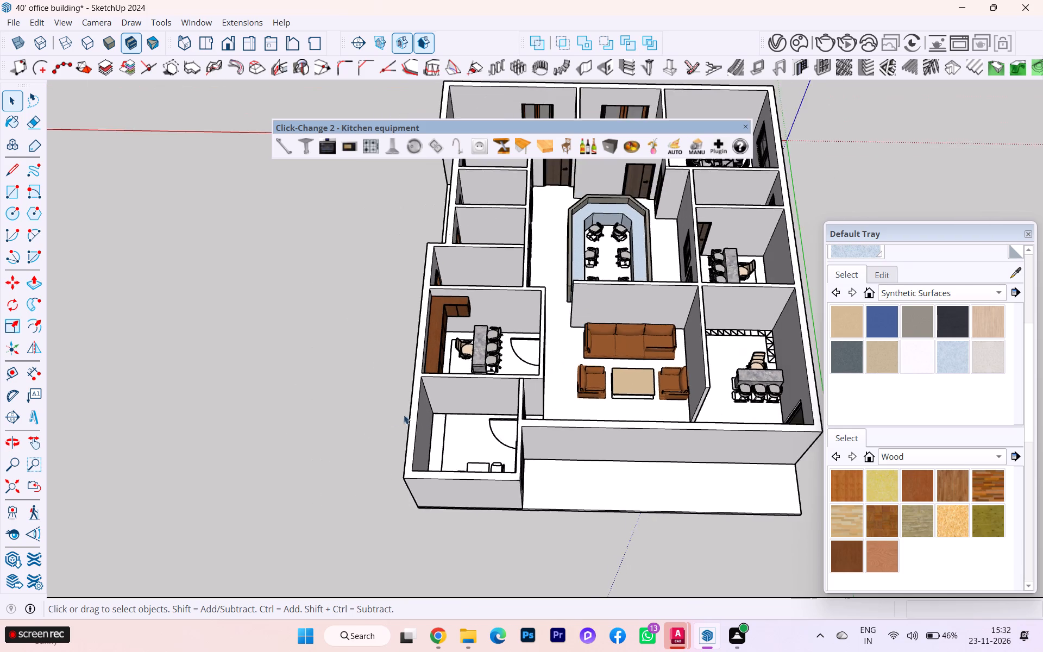
scroll(404, 415, "down", 2)
scroll(391, 416, "up", 3)
scroll(390, 416, "down", 3)
scroll(727, 349, "up", 5)
scroll(619, 274, "up", 1)
scroll(619, 274, "down", 1)
scroll(619, 274, "up", 4)
scroll(619, 274, "down", 1)
scroll(619, 274, "up", 3)
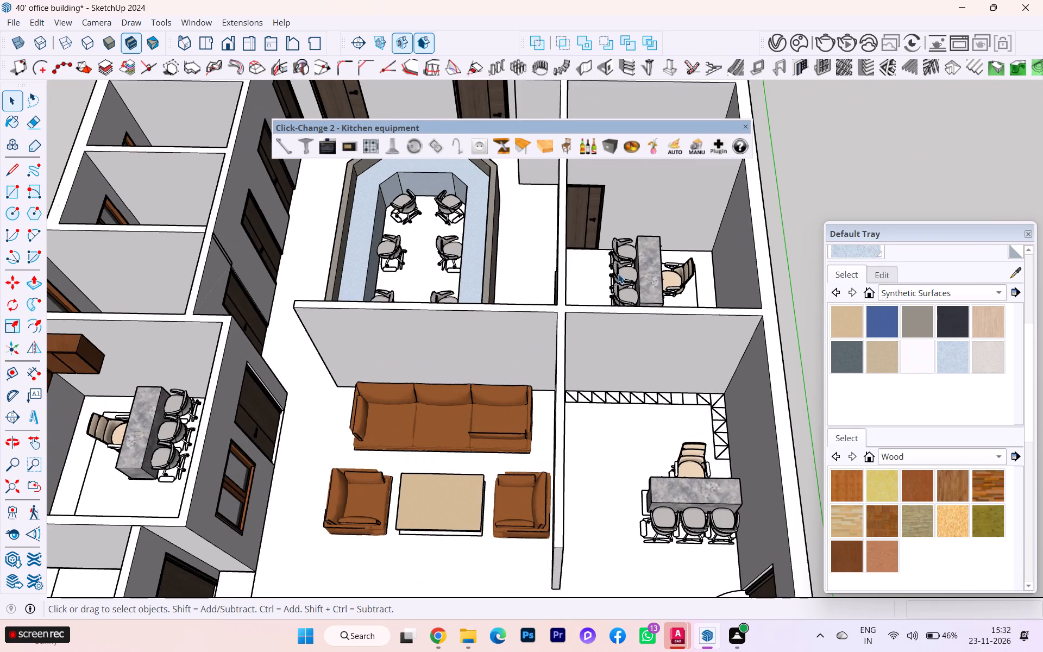
scroll(618, 275, "down", 2)
scroll(618, 279, "up", 1)
scroll(618, 280, "down", 4)
scroll(634, 283, "up", 1)
scroll(634, 283, "down", 1)
scroll(410, 318, "down", 1)
scroll(410, 317, "up", 4)
scroll(414, 316, "down", 1)
scroll(525, 296, "down", 1)
scroll(525, 297, "up", 1)
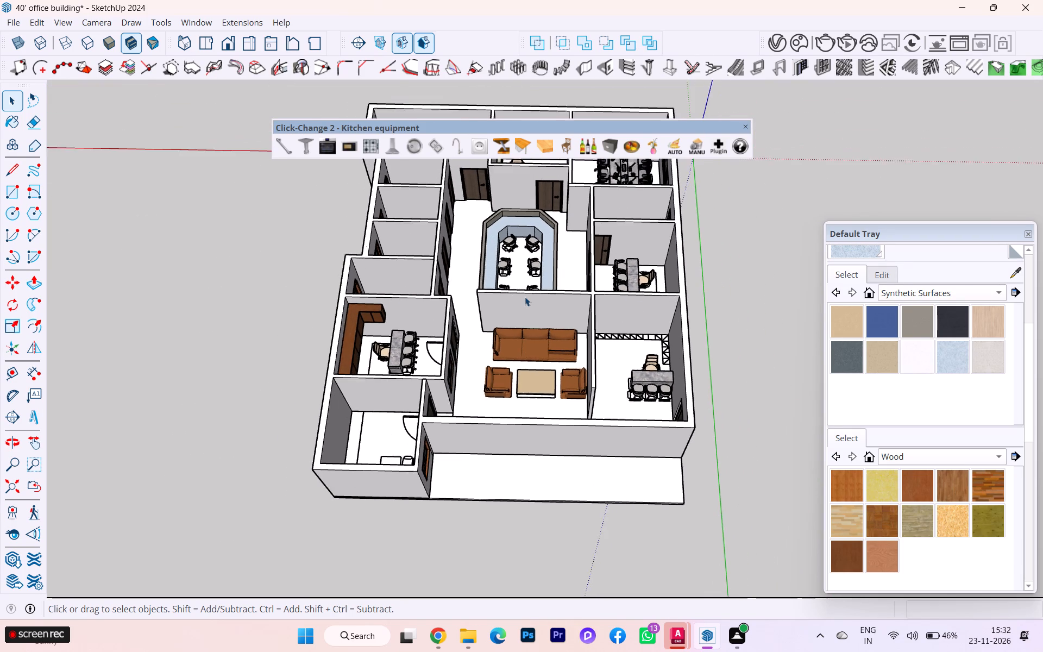
middle_click_drag(525, 297, 512, 353)
scroll(510, 357, "down", 4)
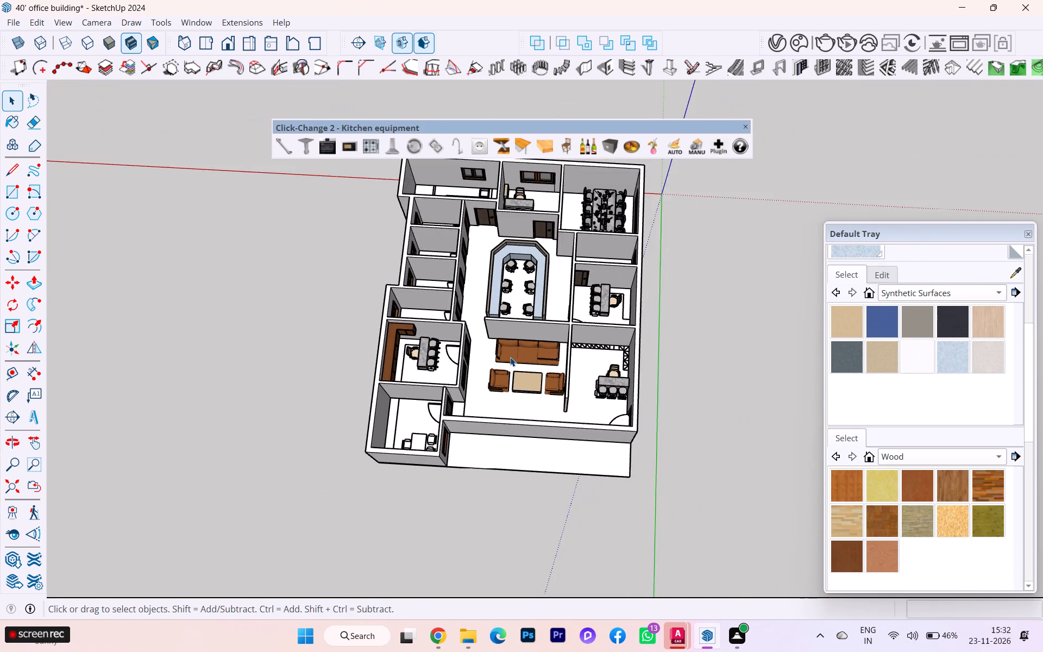
scroll(511, 356, "down", 2)
scroll(554, 232, "up", 3)
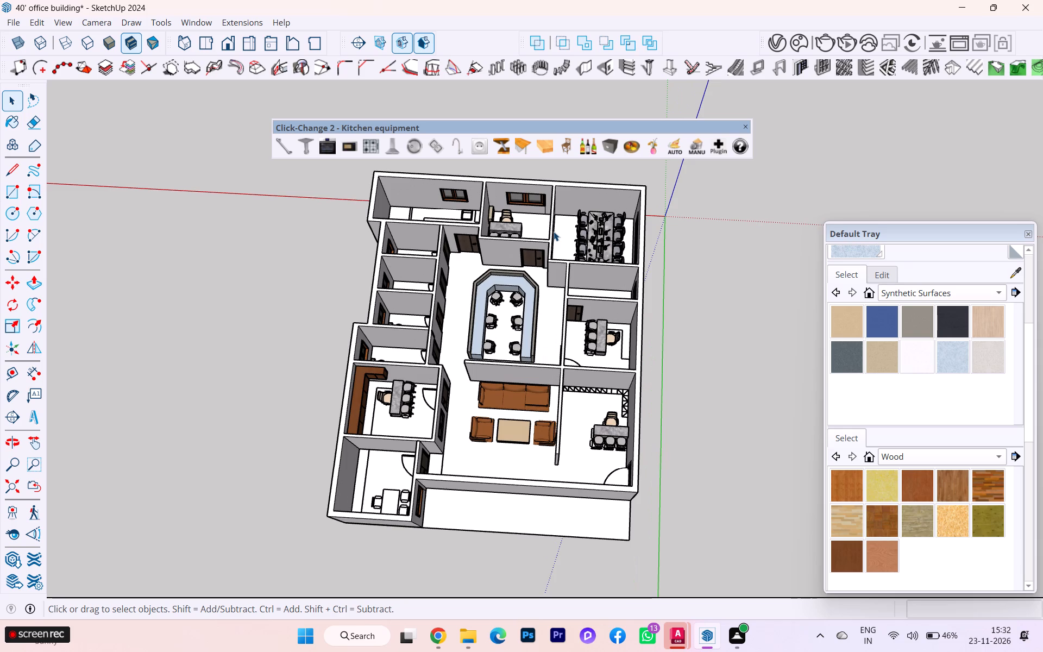
Examine the conference table room, central workstation counter and adjoining rooms of the office.
scroll(564, 244, "up", 3)
scroll(630, 242, "up", 2)
scroll(630, 242, "down", 1)
scroll(630, 242, "up", 5)
scroll(630, 242, "down", 1)
scroll(630, 242, "up", 3)
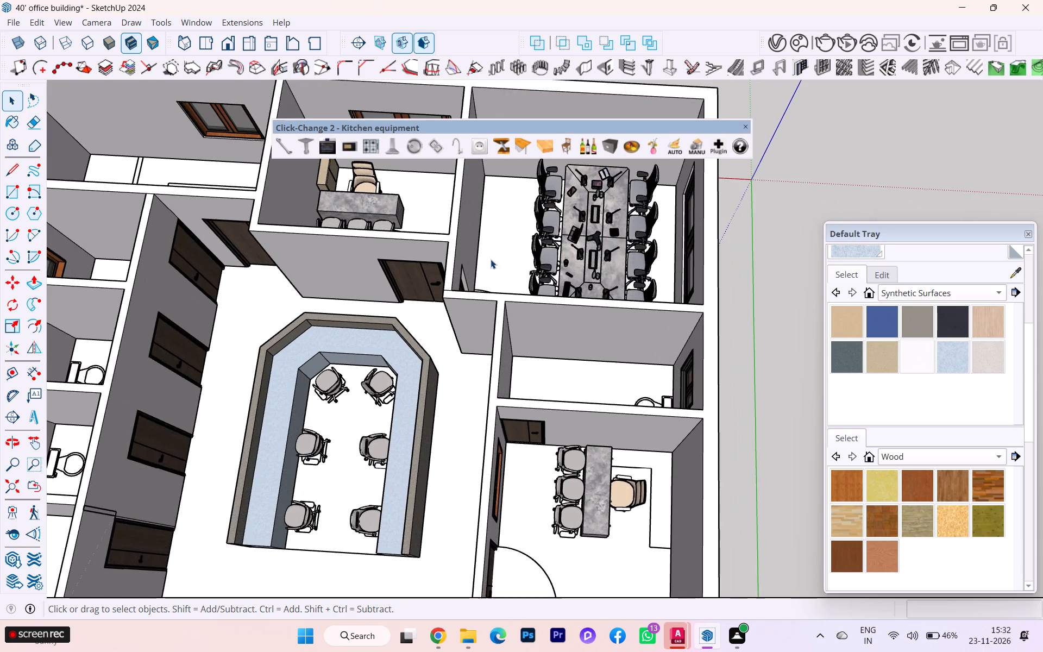
scroll(466, 258, "down", 5)
scroll(615, 235, "up", 5)
scroll(576, 245, "down", 2)
scroll(576, 245, "up", 2)
scroll(576, 245, "down", 2)
scroll(576, 245, "up", 1)
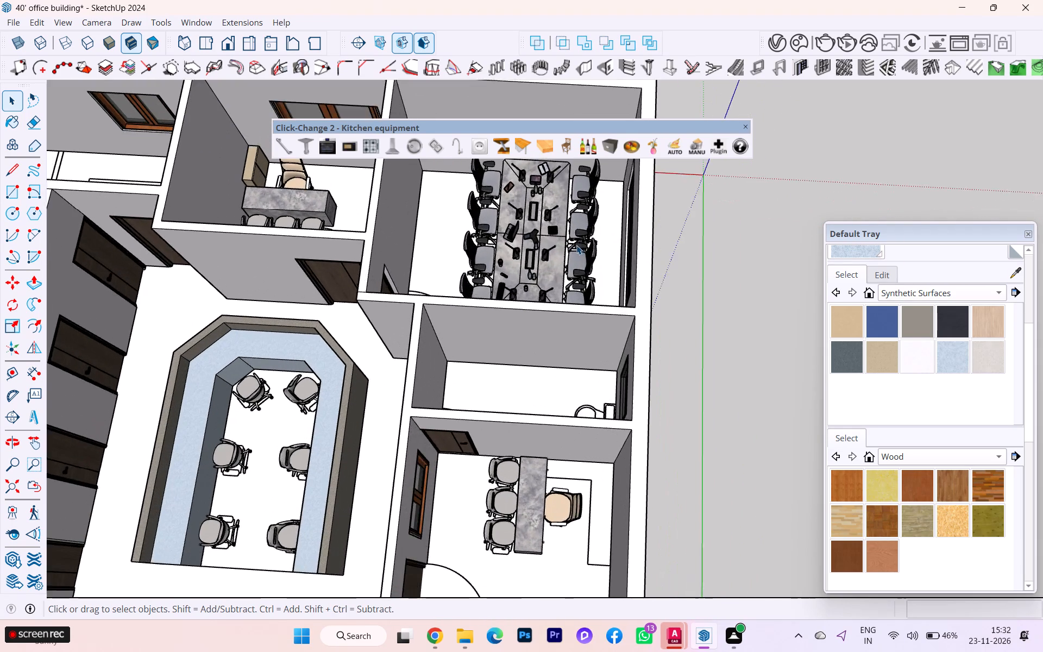
scroll(576, 245, "down", 2)
scroll(576, 245, "up", 2)
scroll(576, 245, "down", 1)
scroll(576, 245, "up", 1)
scroll(625, 200, "down", 10)
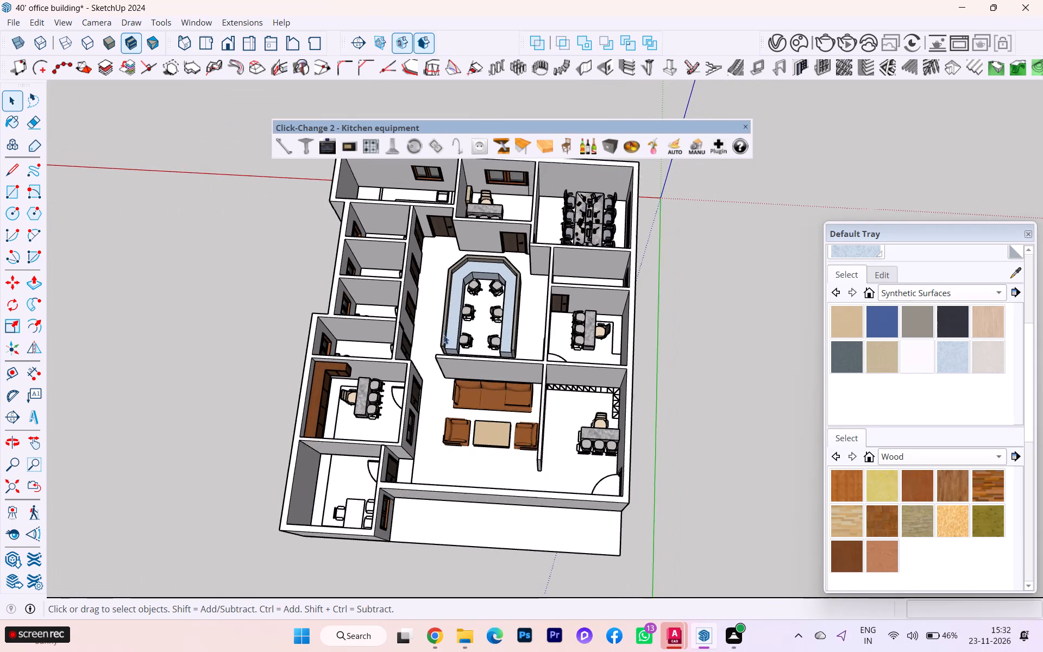
Paint the top face of the L-shaped wooden cabinet in the desk room with the light blue speckled Synthetic Surfaces material.
scroll(383, 386, "up", 5)
scroll(444, 342, "down", 2)
scroll(455, 335, "up", 1)
scroll(458, 332, "down", 1)
scroll(463, 327, "up", 1)
scroll(473, 319, "down", 2)
scroll(530, 275, "down", 5)
scroll(530, 275, "up", 1)
scroll(530, 275, "down", 2)
scroll(472, 327, "up", 5)
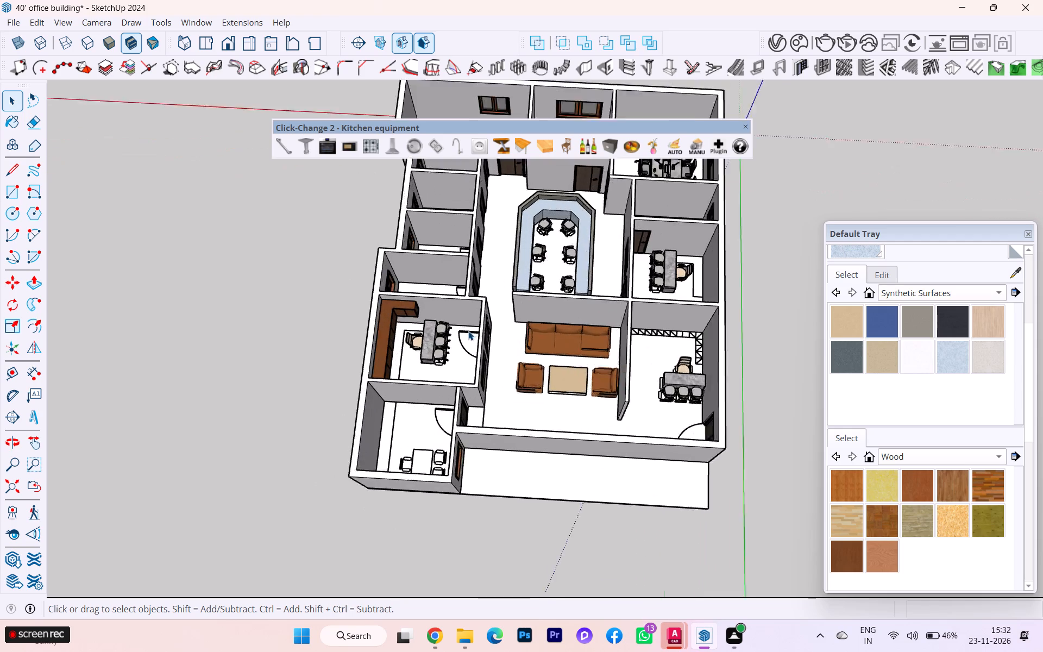
scroll(468, 331, "up", 1)
scroll(405, 350, "up", 3)
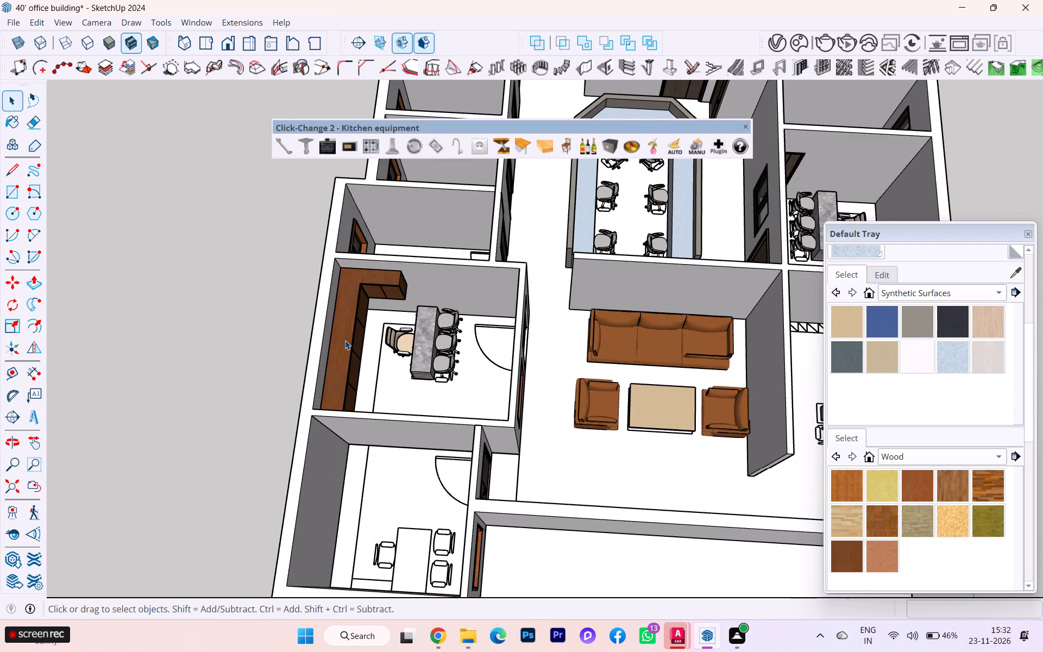
left_click(345, 340)
triple_click(347, 337)
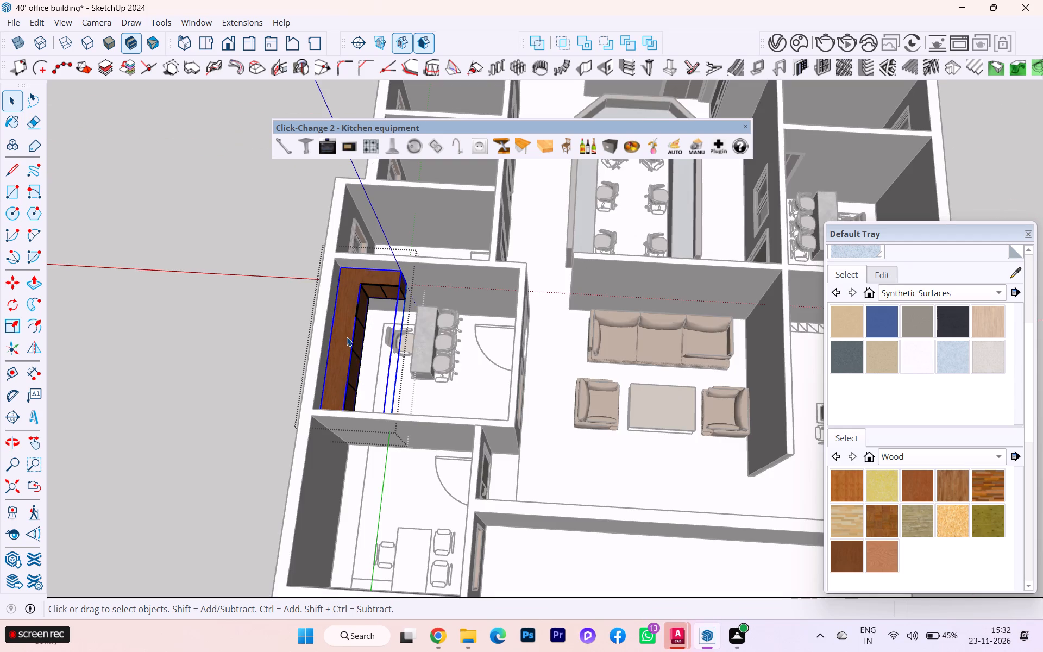
triple_click(347, 337)
left_click(347, 337)
left_click(347, 337)
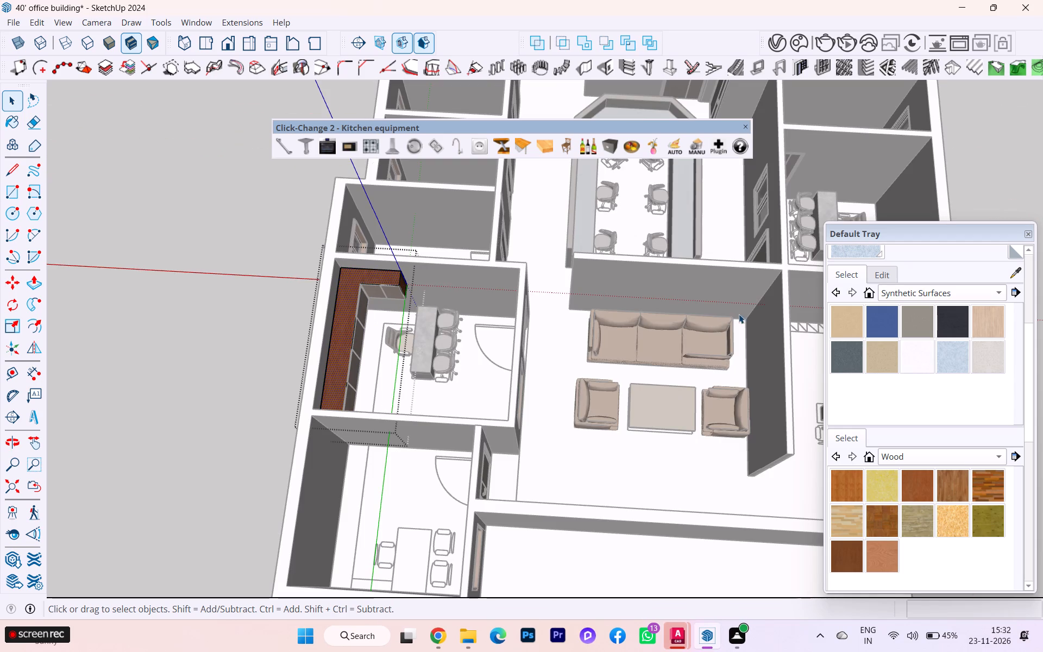
double_click(341, 324)
scroll(367, 331, "down", 2)
scroll(370, 334, "up", 6)
scroll(370, 334, "down", 4)
scroll(373, 337, "up", 1)
scroll(373, 337, "down", 10)
scroll(538, 260, "up", 4)
scroll(622, 233, "down", 3)
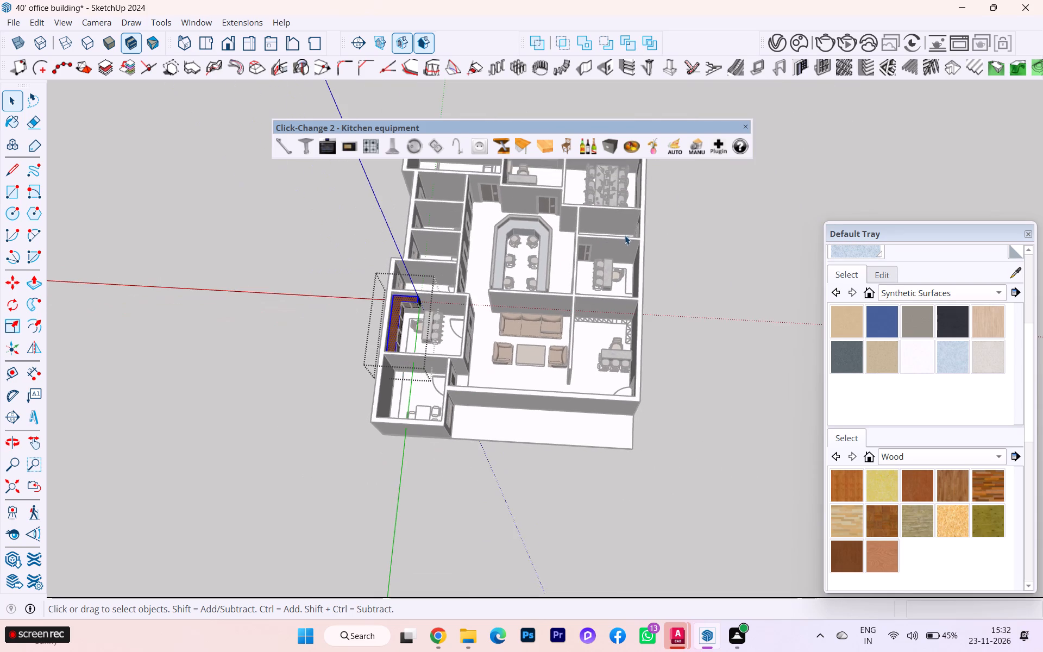
scroll(610, 309, "up", 3)
scroll(651, 360, "down", 4)
scroll(472, 220, "up", 2)
scroll(472, 219, "down", 1)
scroll(472, 219, "up", 1)
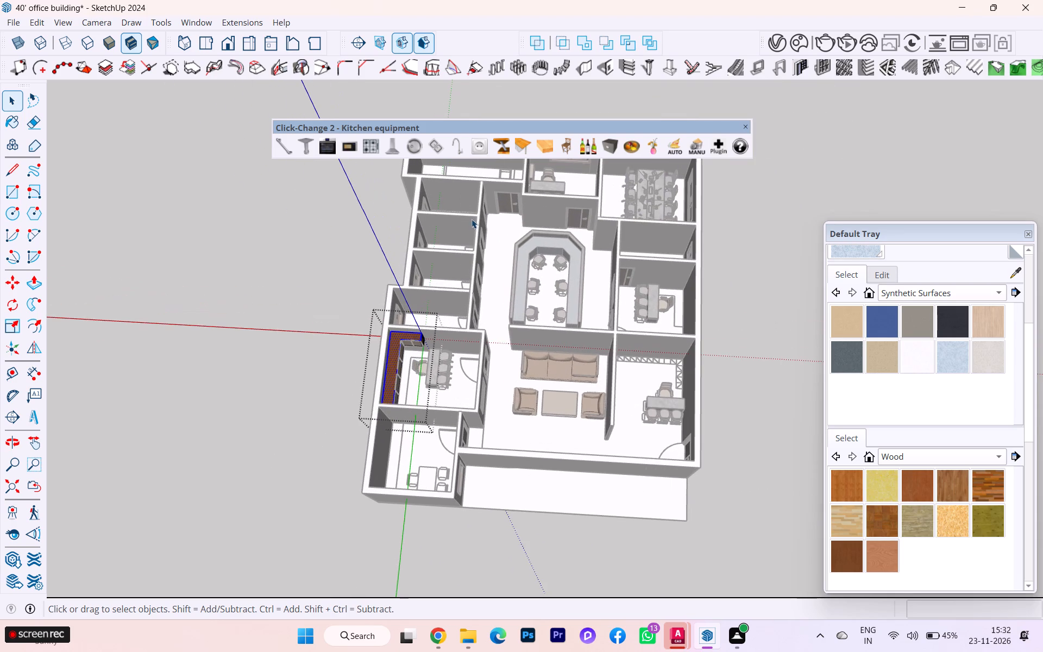
left_click(960, 347)
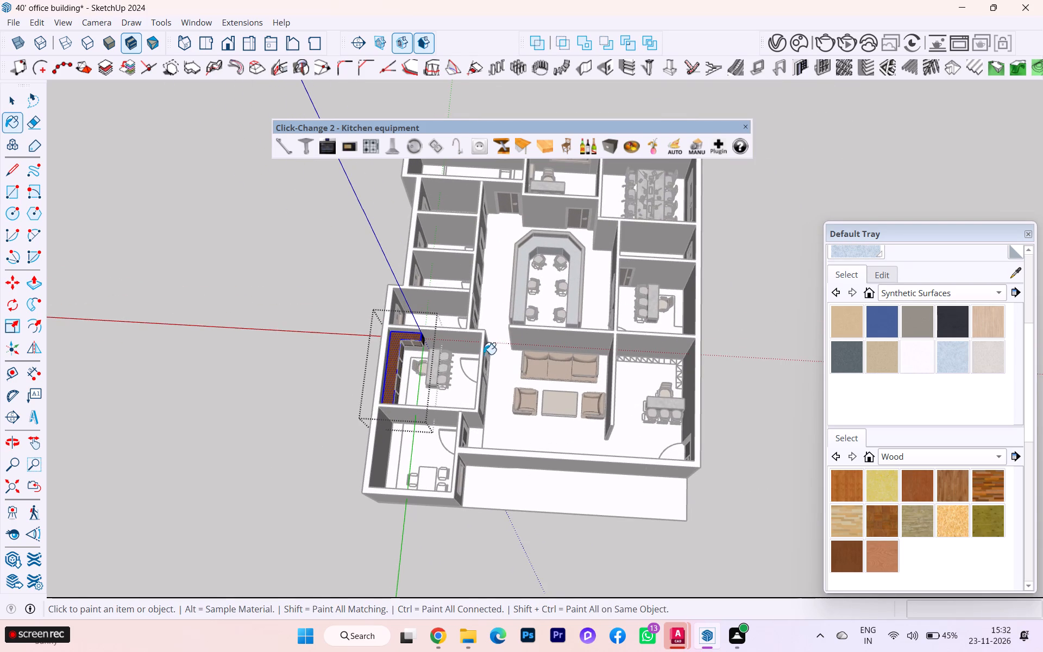
left_click(395, 365)
scroll(395, 365, "up", 2)
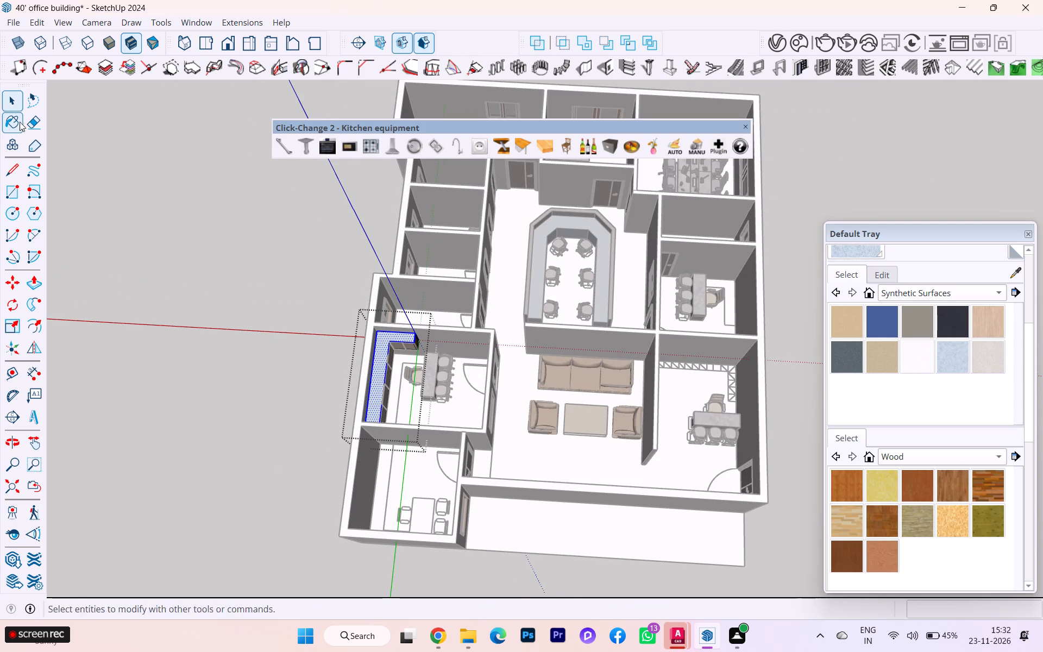
left_click(18, 103)
left_click(199, 189)
Paint all the door fronts of the L-shaped cabinet with the same light blue speckled synthetic surface.
scroll(412, 362, "up", 1)
scroll(412, 362, "down", 1)
scroll(412, 362, "up", 2)
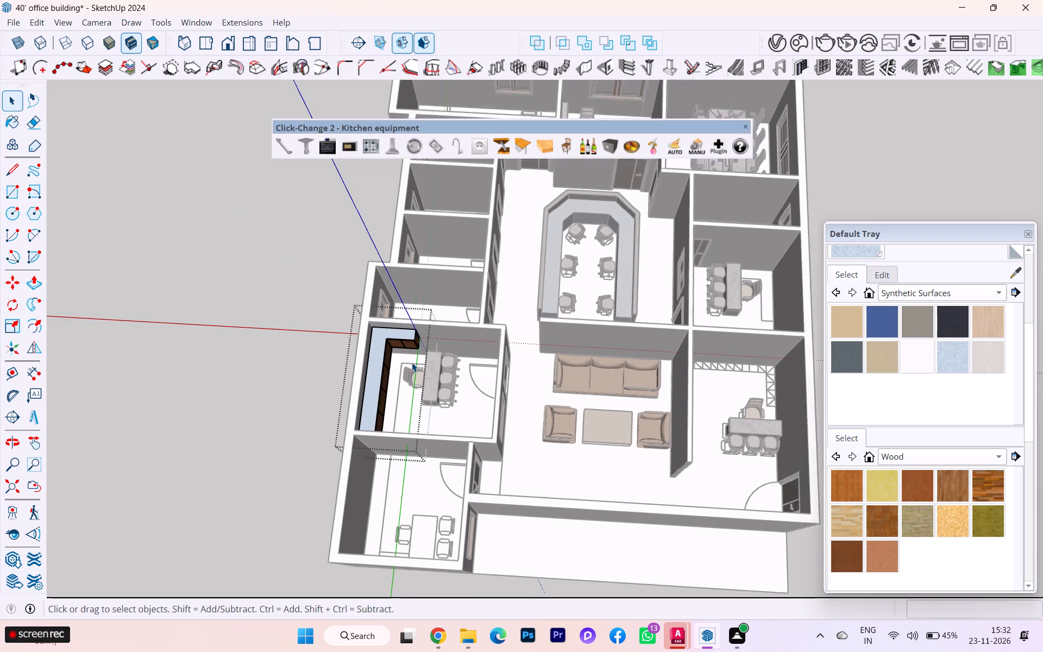
middle_click_drag(361, 358, 211, 212)
scroll(372, 331, "up", 2)
scroll(379, 336, "down", 1)
scroll(379, 336, "up", 9)
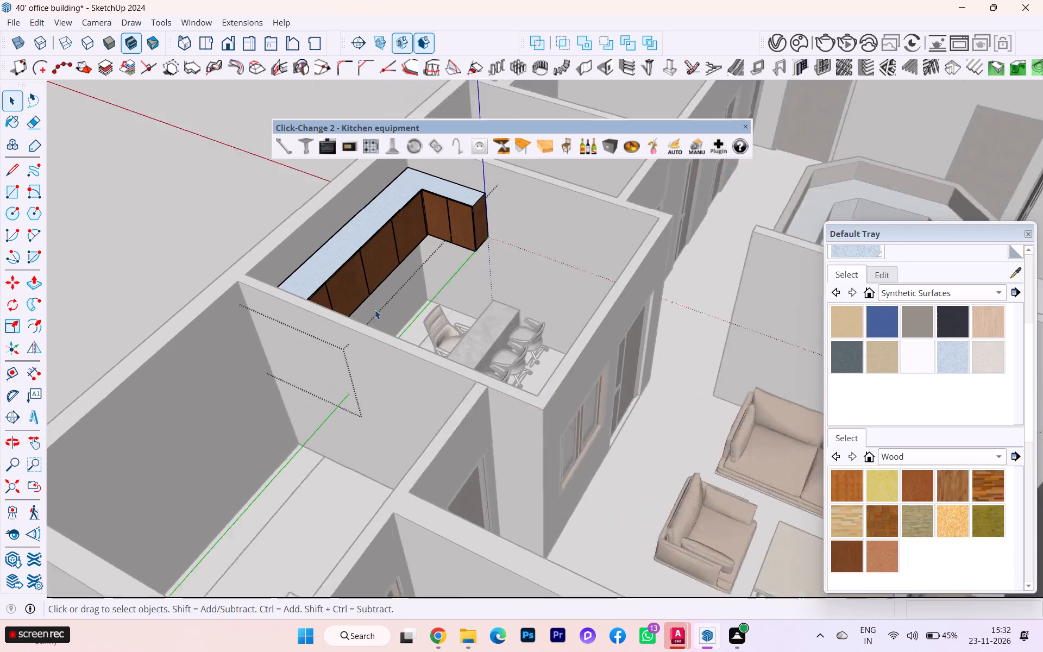
triple_click(362, 275)
double_click(362, 275)
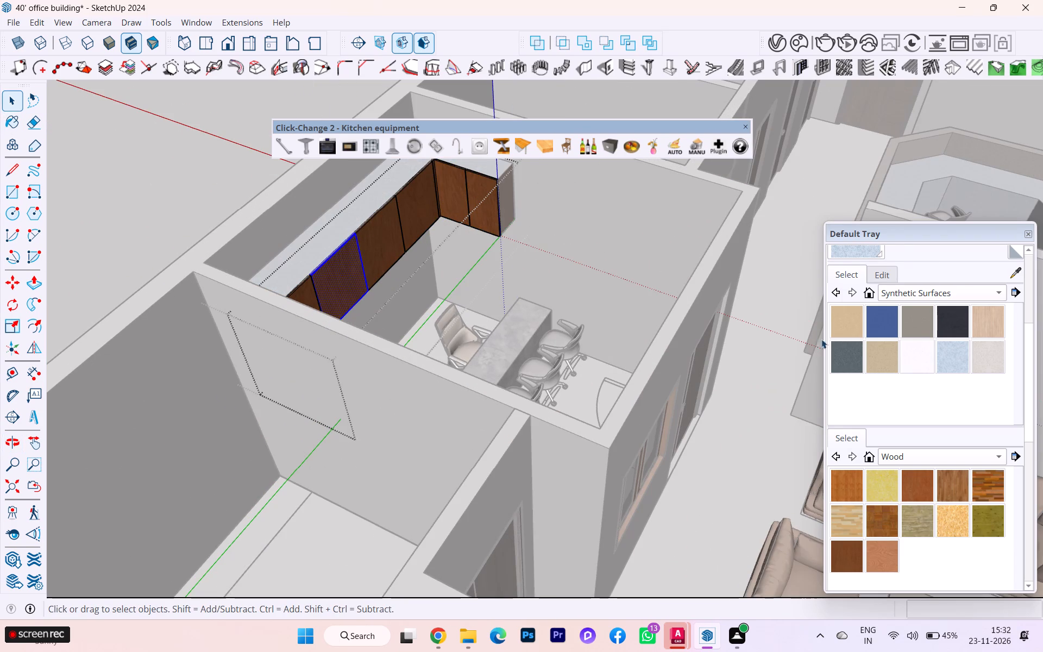
left_click(946, 354)
left_click(342, 286)
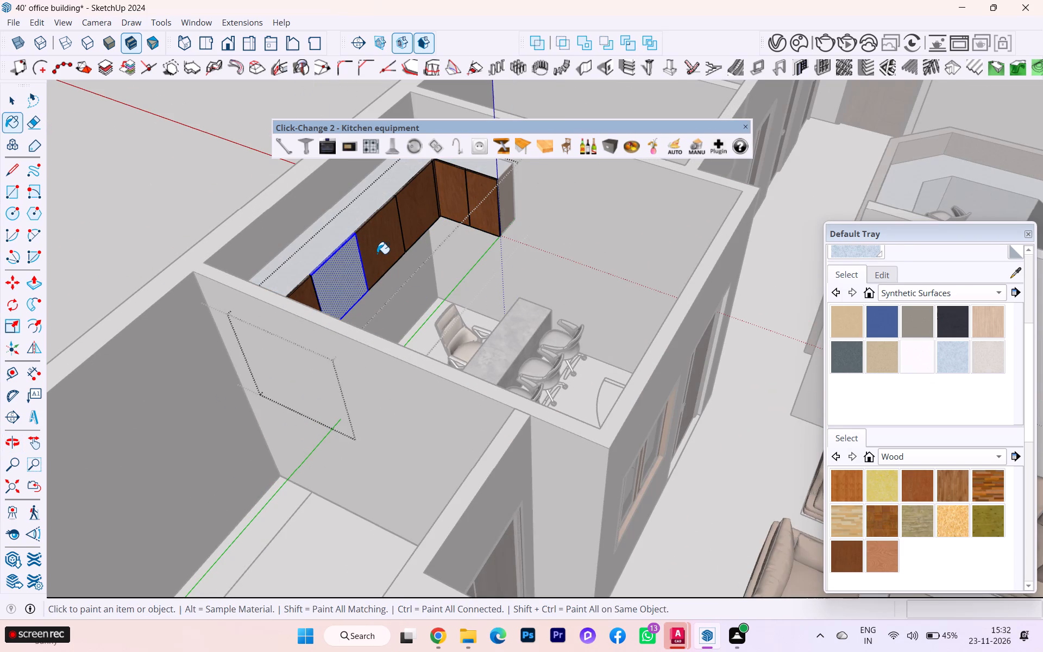
left_click(379, 251)
left_click(416, 220)
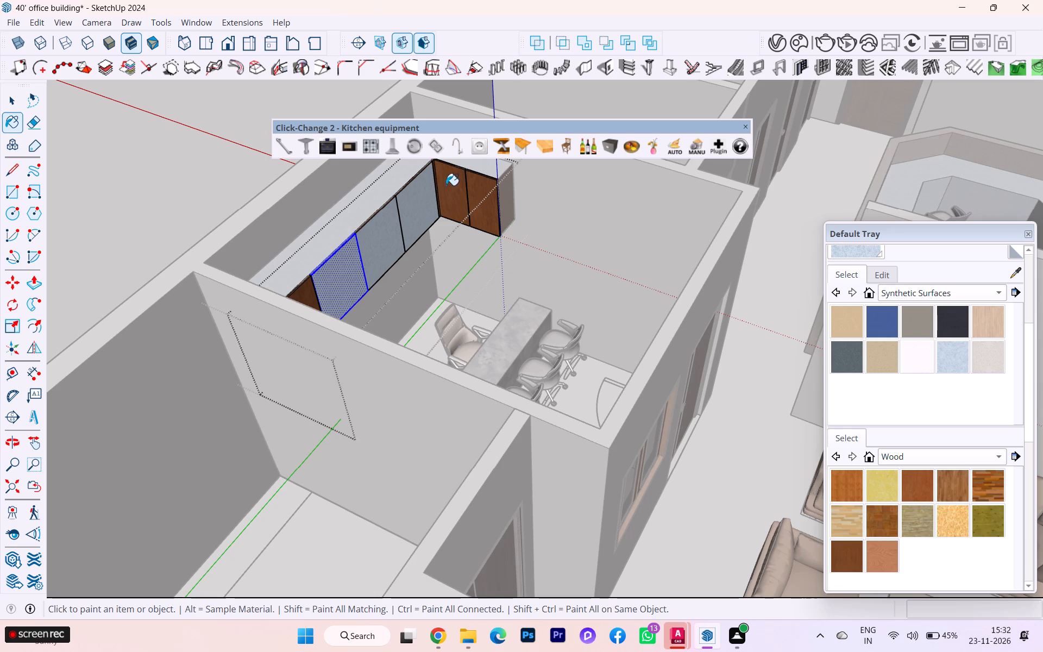
left_click(446, 185)
left_click(479, 183)
scroll(391, 251, "down", 1)
middle_click_drag(376, 261, 217, 283)
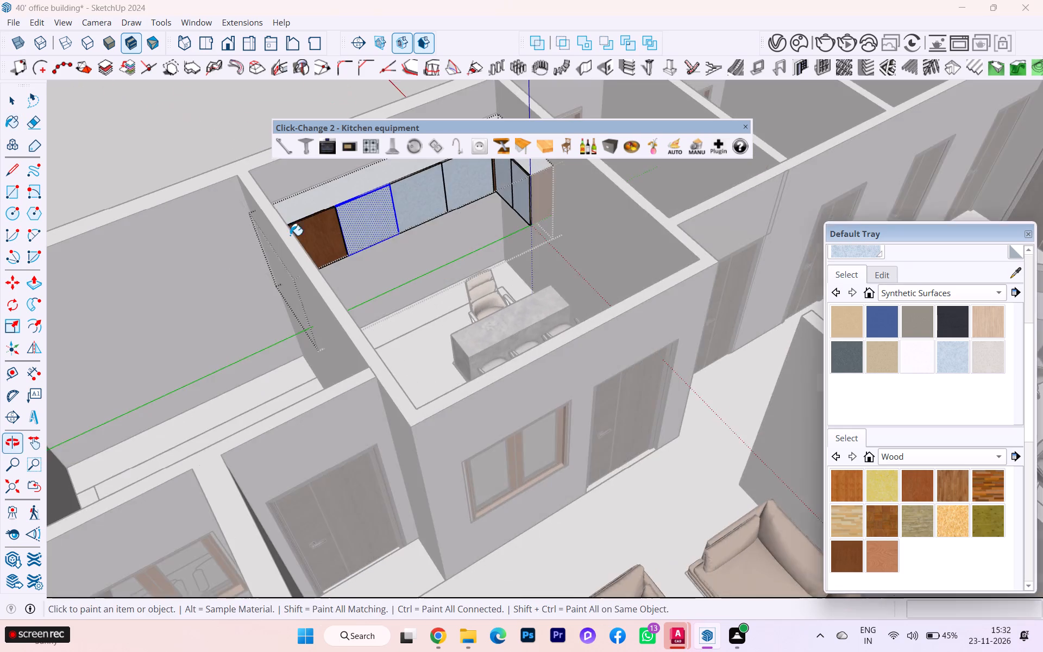
scroll(309, 225, "up", 3)
left_click(316, 220)
Apply the light blue speckled material to the wood-coloured edges of the first doors on the cabinet's long side.
scroll(350, 211, "up", 11)
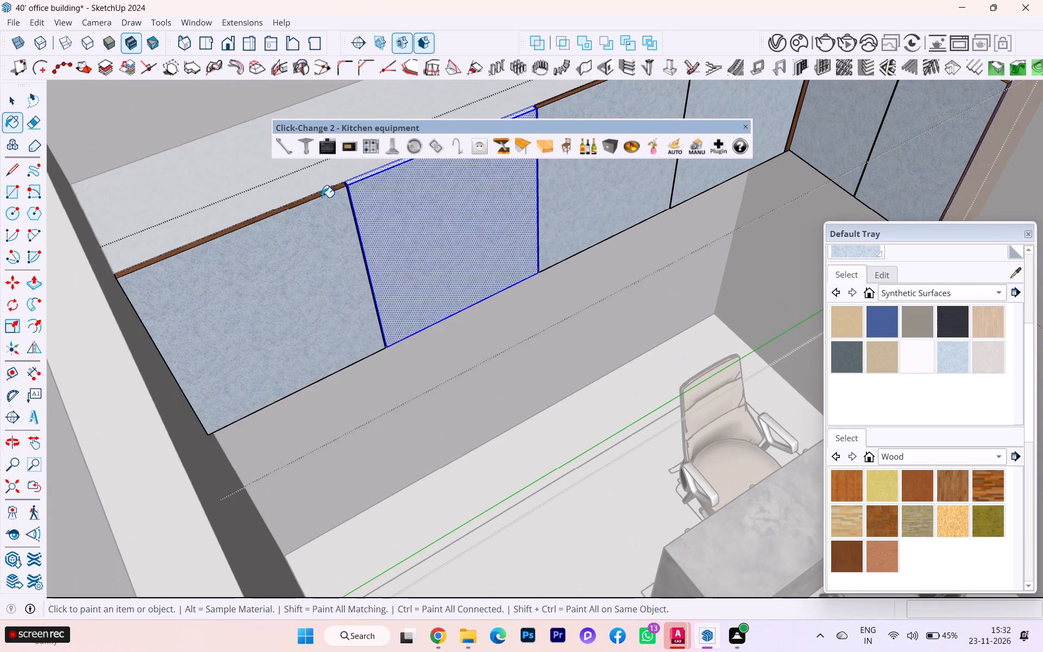
left_click(319, 193)
left_click(312, 197)
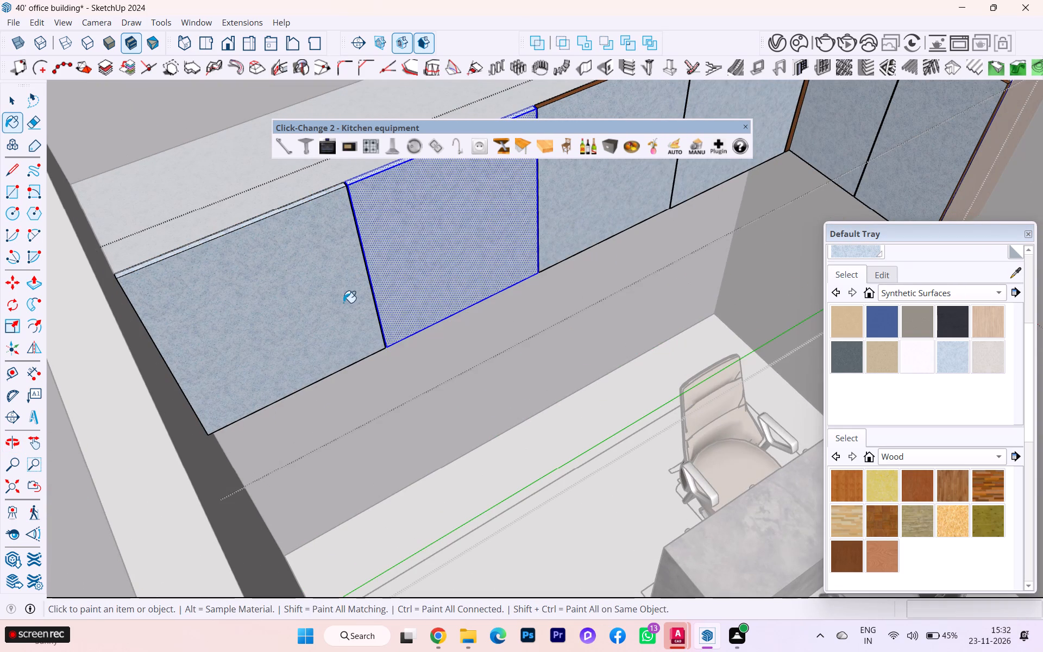
scroll(344, 322, "up", 4)
left_click(383, 358)
left_click(383, 359)
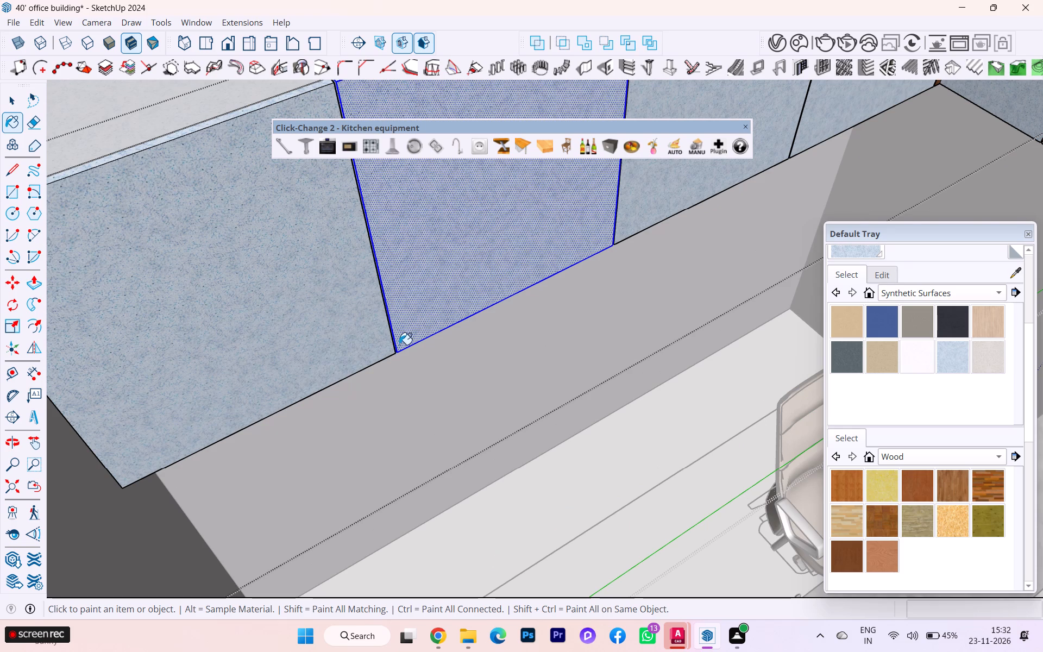
scroll(401, 342, "down", 2)
scroll(402, 341, "up", 3)
scroll(403, 341, "down", 8)
scroll(363, 340, "up", 3)
scroll(363, 340, "down", 3)
scroll(512, 219, "up", 7)
left_click(449, 173)
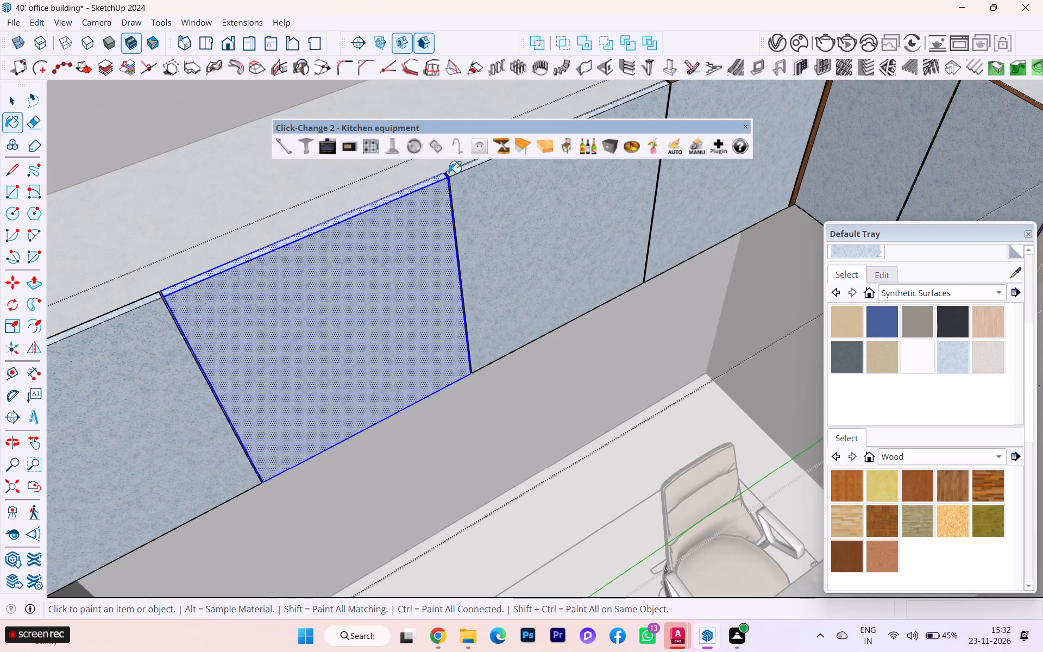
Paint the top edge of the long-side door beside the corner and the vertical corner strip with the light blue speckled material.
scroll(288, 225, "down", 15)
scroll(351, 254, "up", 1)
scroll(364, 252, "down", 1)
scroll(473, 187, "up", 1)
scroll(473, 187, "down", 1)
scroll(473, 187, "up", 2)
scroll(473, 187, "down", 1)
scroll(473, 187, "up", 2)
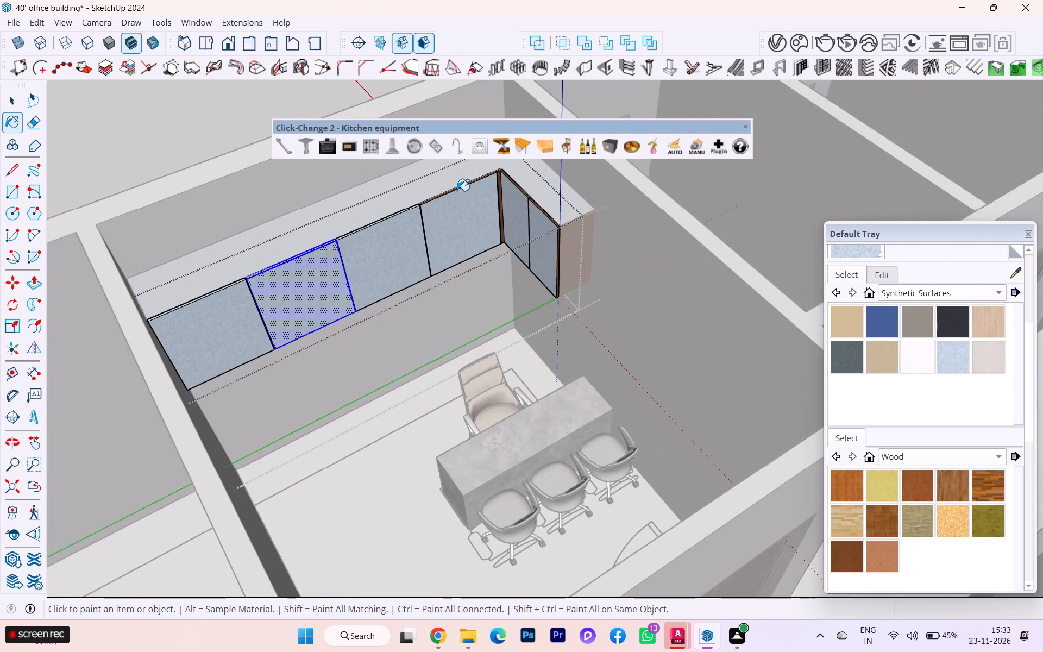
scroll(451, 192, "up", 4)
scroll(449, 194, "down", 2)
scroll(449, 194, "up", 1)
scroll(449, 194, "down", 1)
scroll(449, 194, "up", 6)
left_click(410, 209)
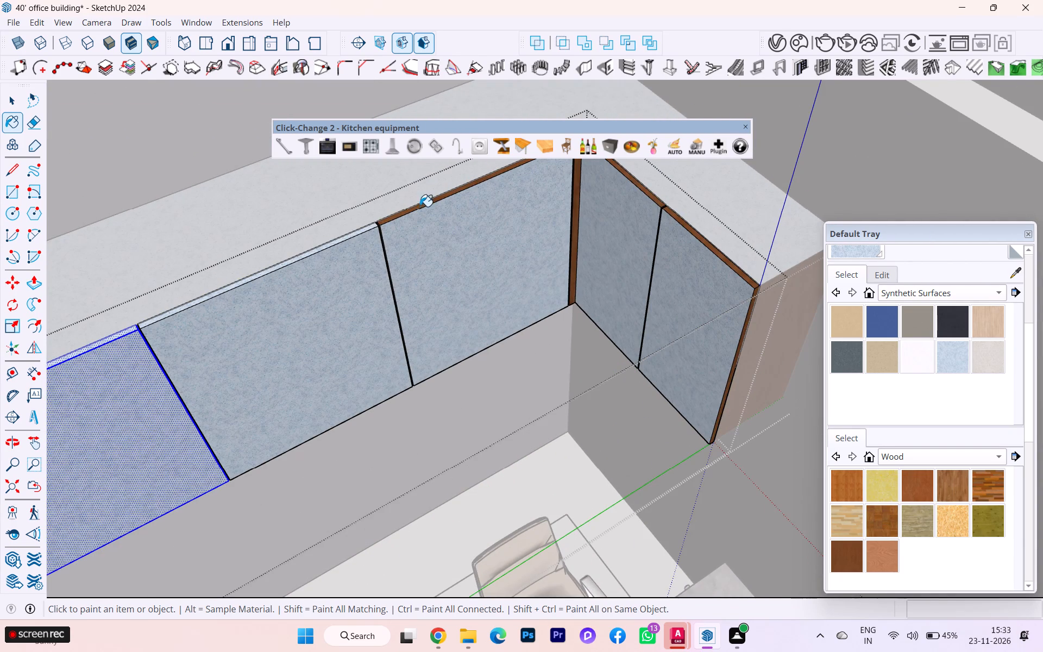
left_click(464, 189)
double_click(488, 178)
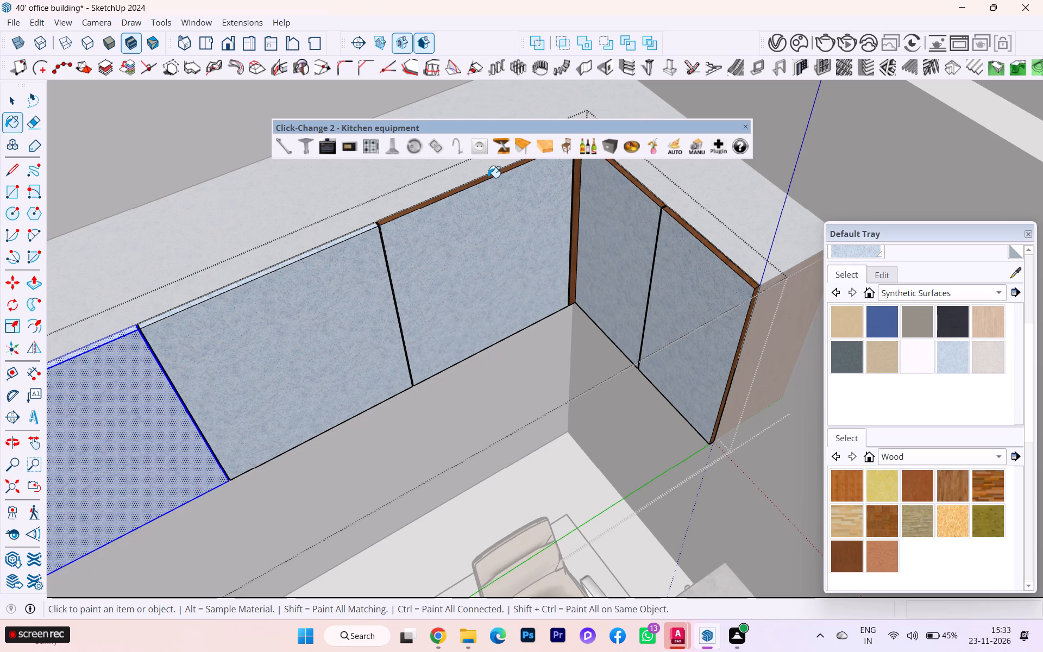
left_click(574, 193)
left_click(576, 203)
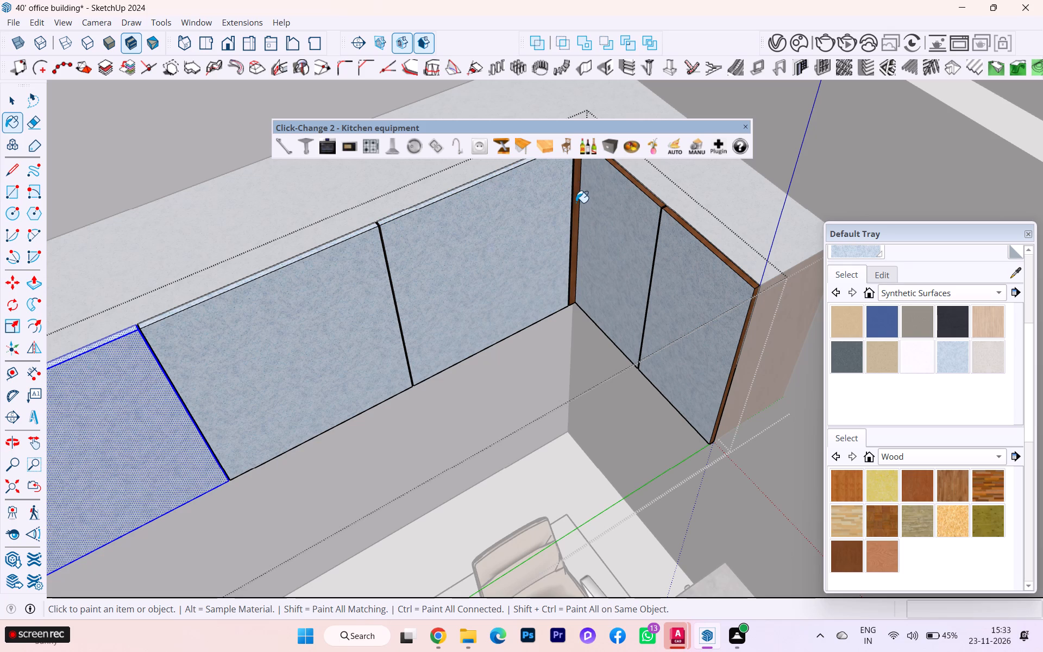
Paint the top edges of the two short-side doors and the vertical edge at the cabinet's end with the light blue speckled material.
scroll(580, 217, "down", 4)
scroll(690, 212, "up", 3)
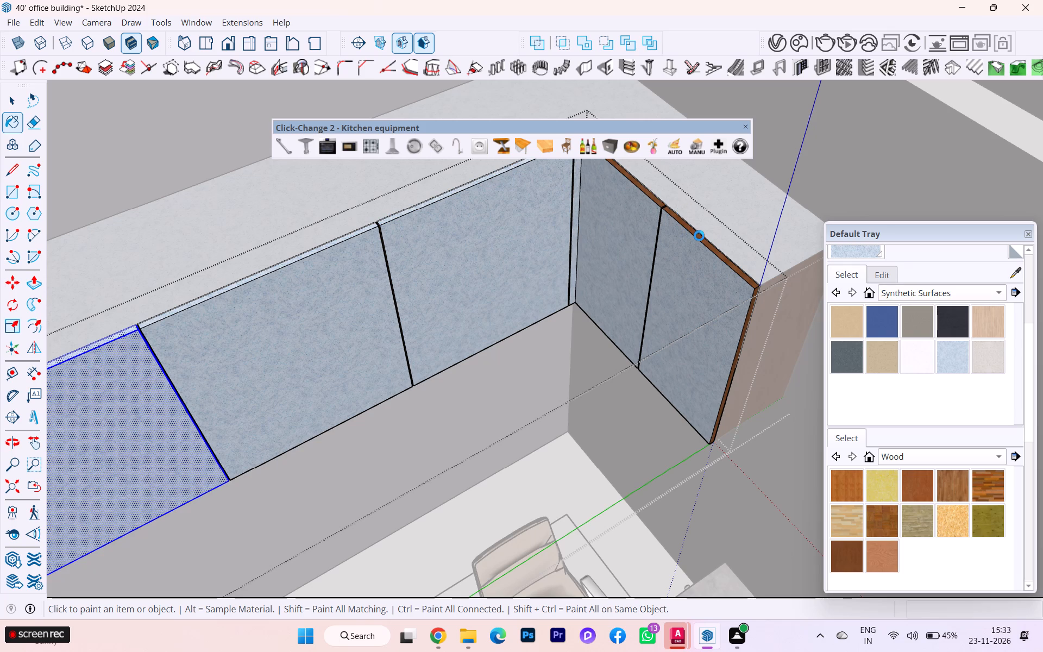
left_click(699, 236)
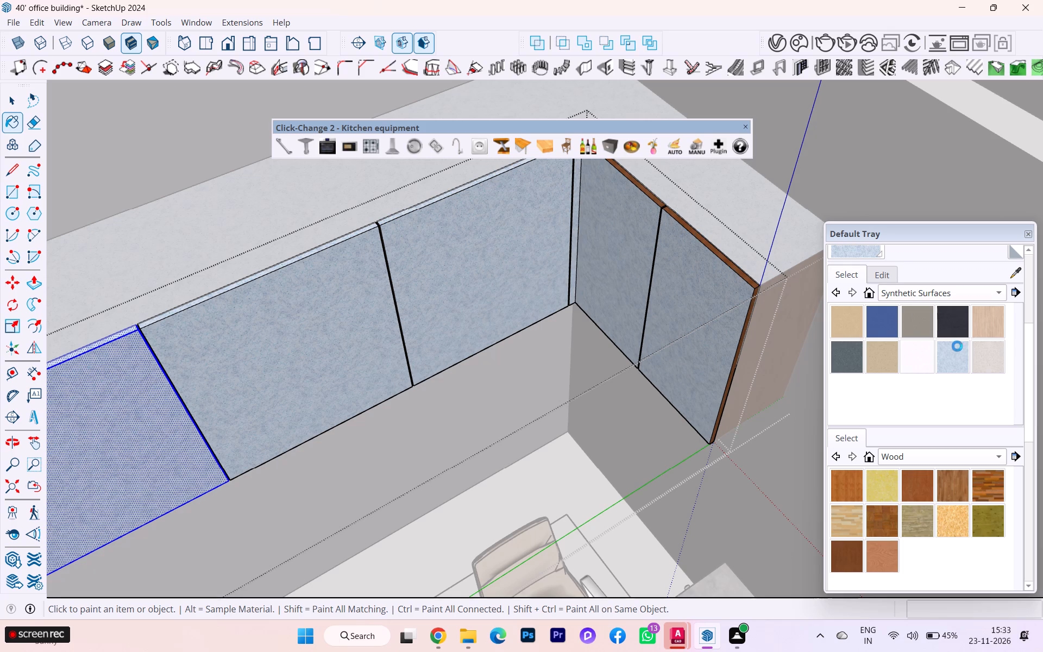
left_click(960, 357)
left_click(658, 203)
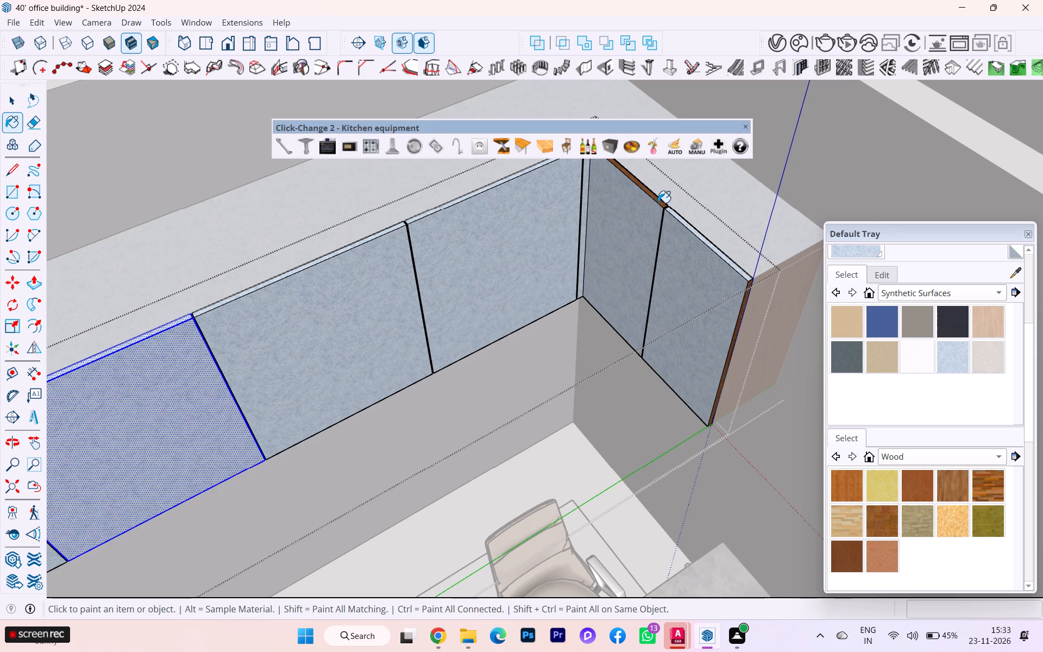
left_click(661, 204)
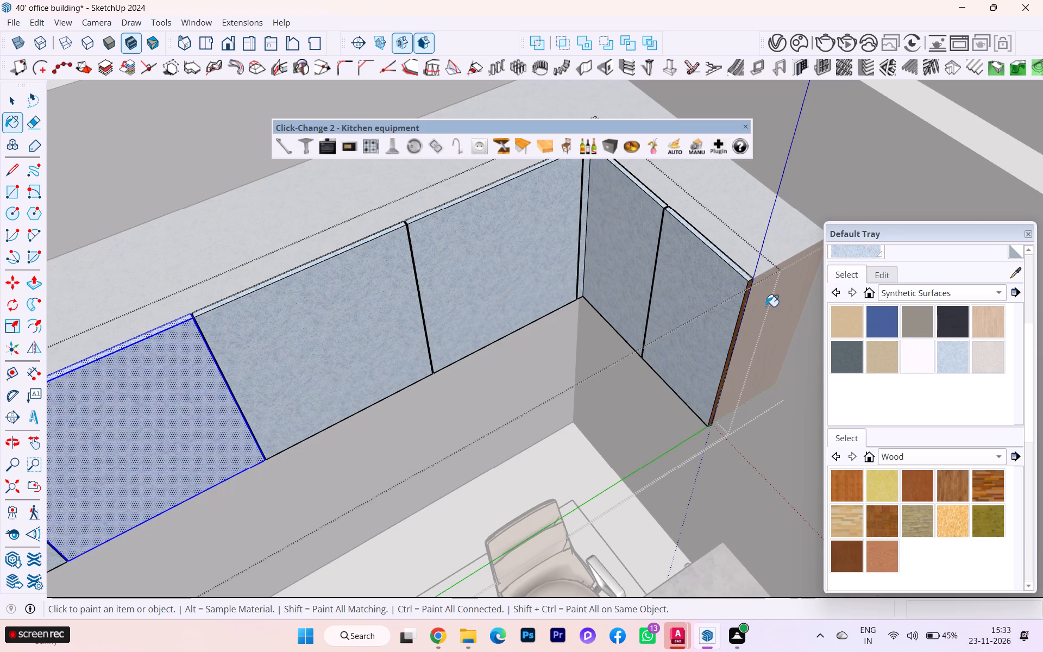
left_click(747, 289)
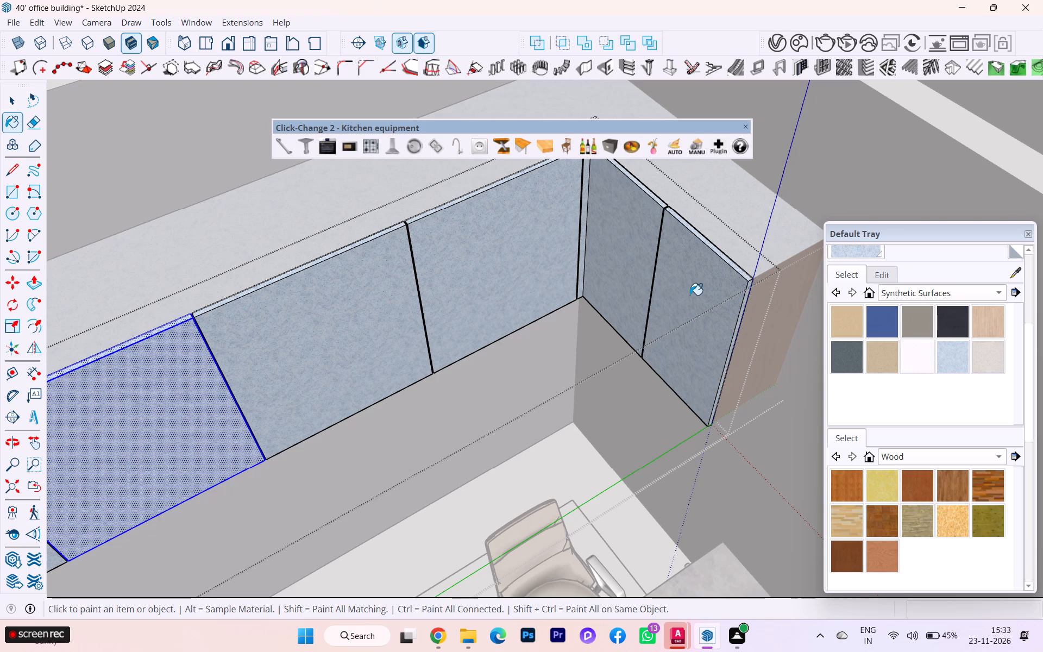
Paint the facing side edges in the narrow gap between the last two long-side doors with the light blue speckled material.
scroll(688, 294, "down", 4)
middle_click_drag(677, 283, 930, 284)
scroll(708, 176, "up", 9)
scroll(575, 191, "down", 2)
scroll(575, 191, "up", 1)
scroll(574, 192, "down", 1)
scroll(571, 193, "up", 3)
scroll(569, 196, "down", 1)
scroll(569, 196, "up", 1)
scroll(569, 196, "down", 1)
scroll(569, 196, "up", 1)
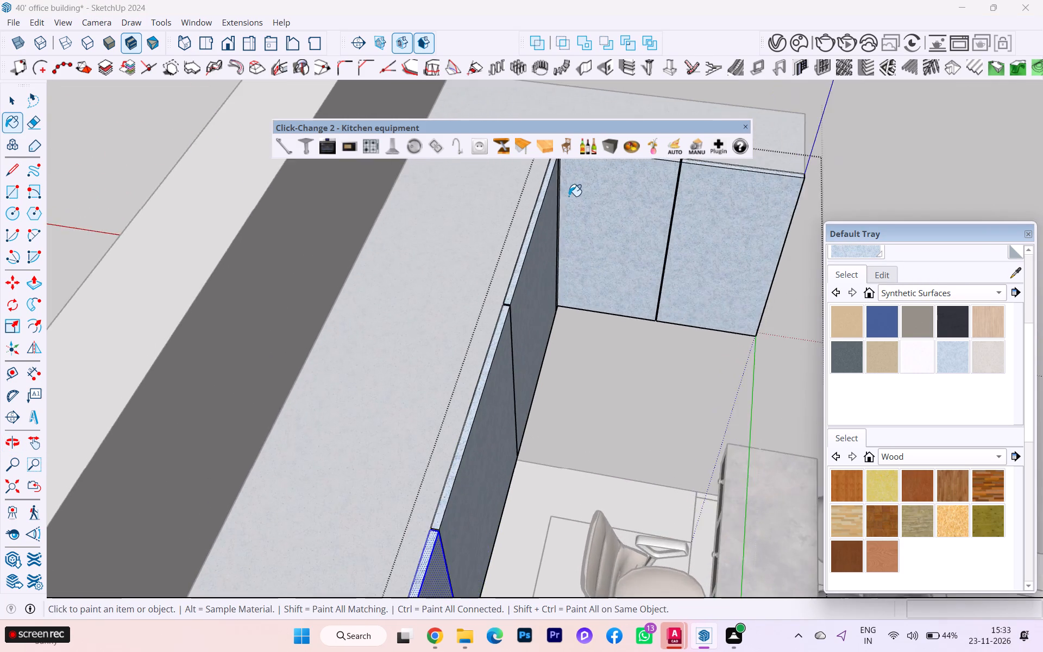
scroll(569, 196, "up", 4)
scroll(513, 251, "down", 2)
scroll(513, 254, "up", 3)
scroll(512, 281, "down", 1)
scroll(512, 285, "up", 1)
scroll(462, 406, "up", 1)
scroll(462, 406, "down", 2)
scroll(462, 407, "up", 2)
scroll(463, 408, "down", 1)
scroll(463, 408, "up", 3)
scroll(474, 398, "down", 1)
scroll(474, 398, "up", 12)
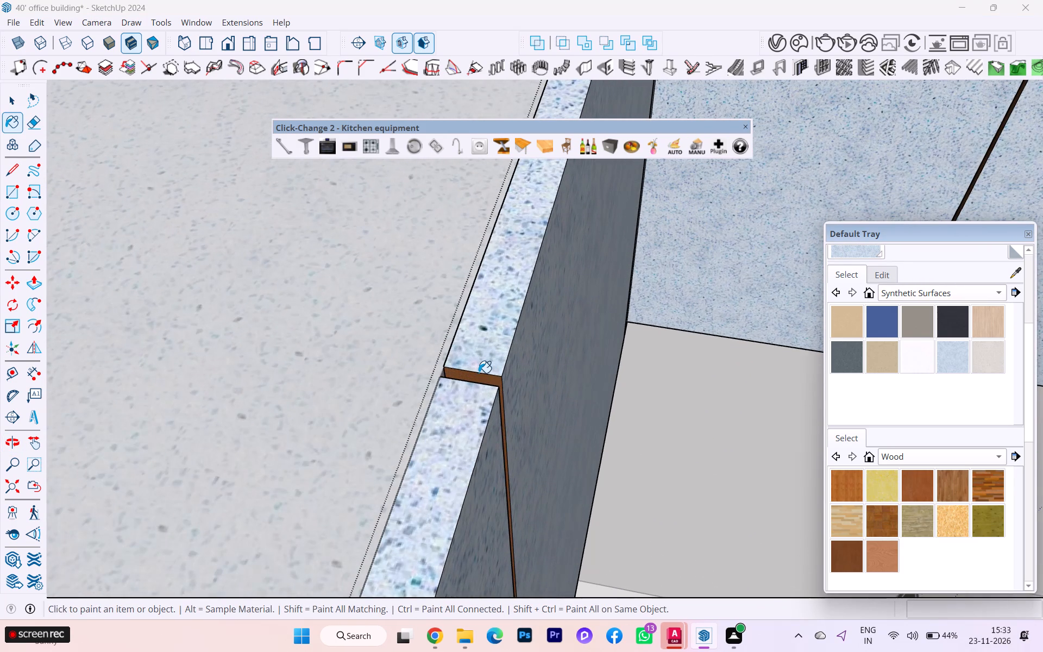
left_click(477, 379)
left_click(481, 388)
scroll(503, 390, "down", 1)
middle_click_drag(480, 407, 392, 414)
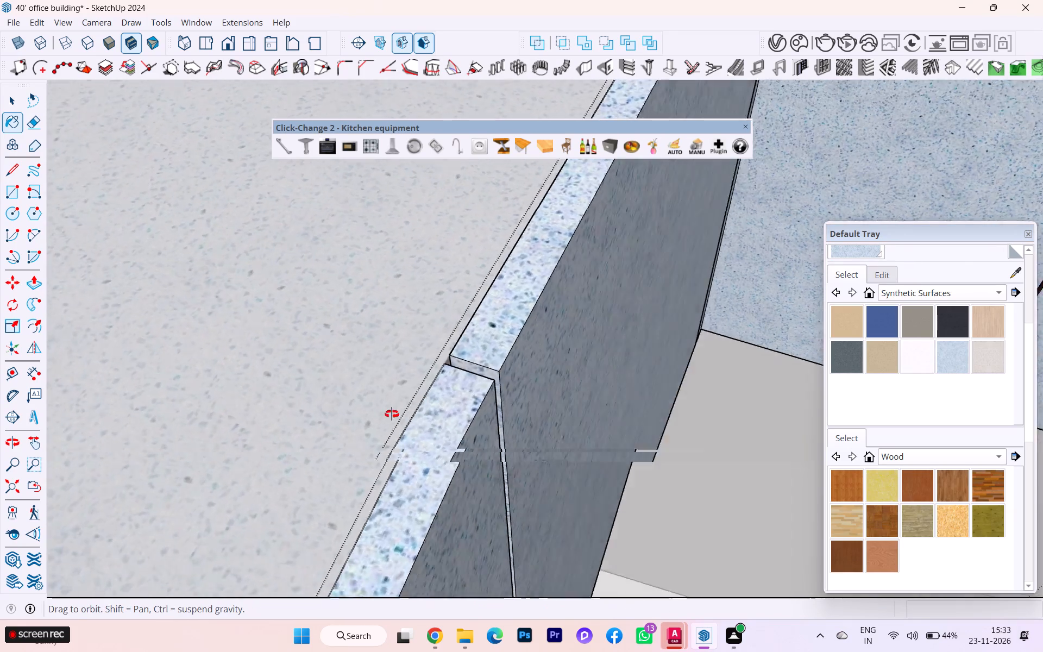
middle_click_drag(392, 414, 54, 388)
scroll(305, 334, "up", 5)
middle_click_drag(274, 340, 173, 334)
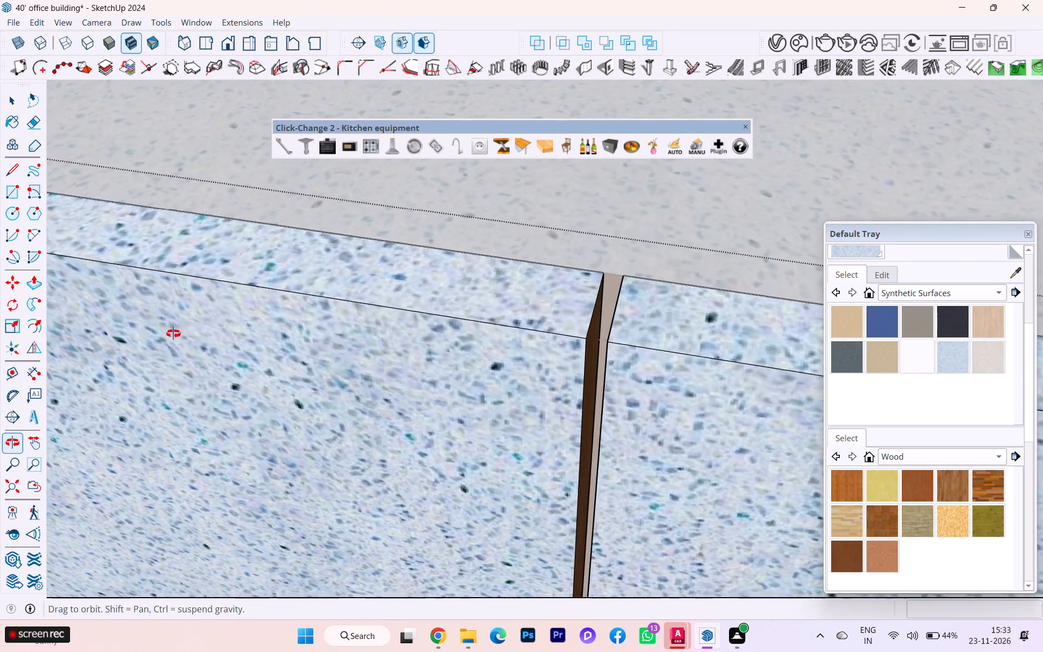
middle_click_drag(173, 334, 185, 334)
scroll(601, 403, "up", 2)
left_click(583, 358)
Examine the door fronts and the gaps between them along the cabinet's long side.
scroll(635, 292, "down", 1)
scroll(635, 292, "up", 3)
scroll(635, 292, "down", 7)
scroll(649, 279, "up", 1)
scroll(649, 279, "down", 4)
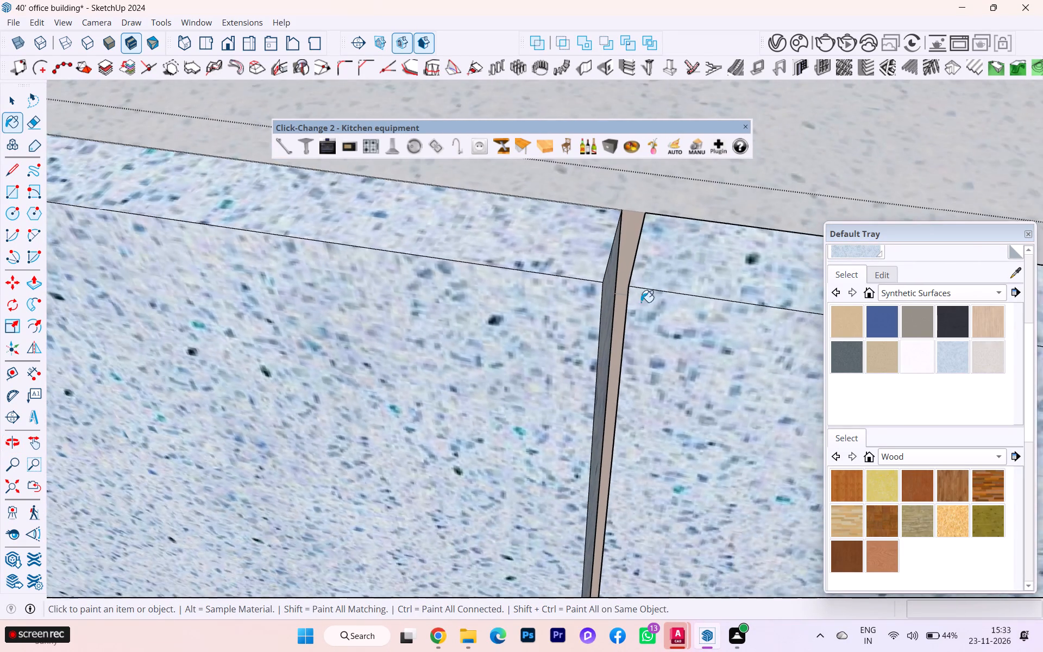
scroll(556, 332, "down", 4)
scroll(555, 332, "up", 3)
scroll(555, 332, "down", 10)
scroll(561, 328, "up", 2)
scroll(561, 328, "down", 10)
scroll(585, 312, "up", 3)
scroll(589, 311, "down", 4)
scroll(733, 303, "down", 2)
scroll(733, 303, "up", 1)
scroll(733, 303, "down", 3)
scroll(733, 303, "up", 6)
scroll(733, 303, "down", 2)
scroll(733, 303, "up", 3)
scroll(733, 303, "down", 2)
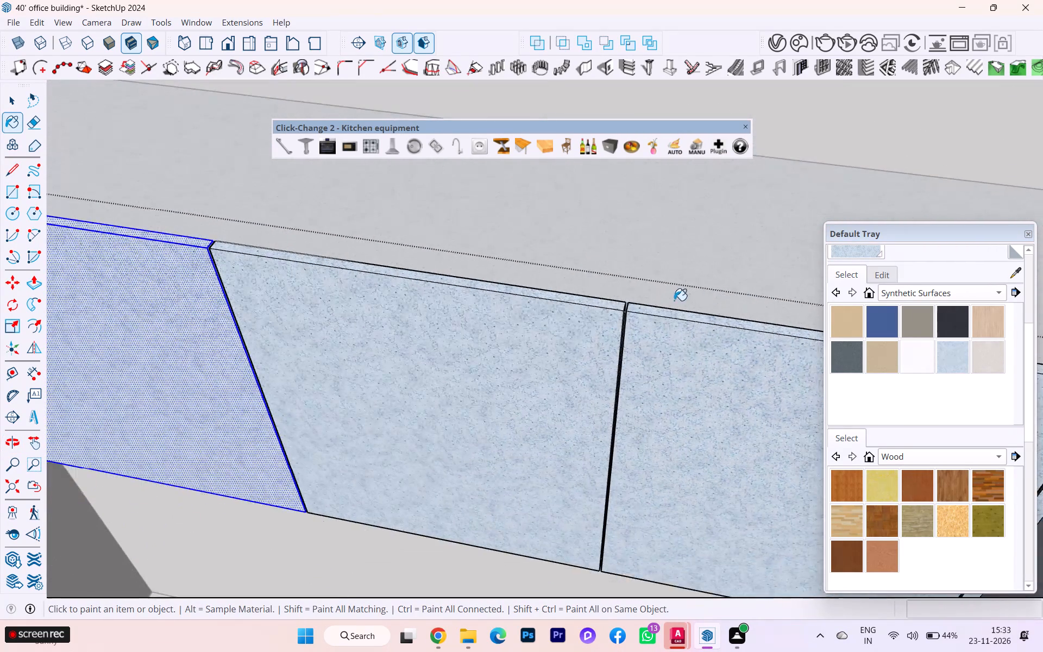
Paint the facing side edges in the narrow gap between the long-side door beside the corner and the corner strip with the light blue speckled material.
scroll(671, 301, "down", 1)
scroll(670, 301, "up", 3)
scroll(670, 301, "down", 2)
scroll(670, 301, "up", 2)
scroll(670, 301, "down", 2)
scroll(420, 299, "down", 2)
scroll(419, 300, "up", 2)
scroll(419, 300, "down", 5)
scroll(419, 300, "up", 2)
scroll(431, 290, "down", 1)
scroll(431, 290, "up", 1)
scroll(431, 290, "down", 7)
scroll(422, 296, "up", 2)
scroll(422, 296, "down", 5)
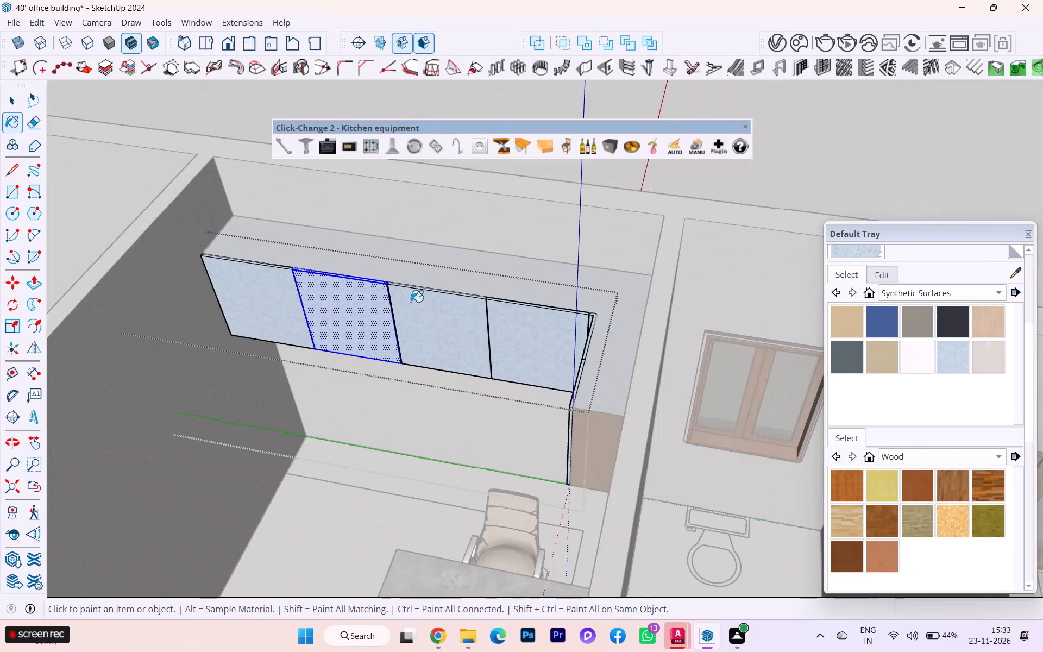
scroll(408, 304, "up", 4)
scroll(488, 291, "up", 1)
scroll(489, 291, "down", 2)
scroll(492, 293, "up", 6)
scroll(742, 327, "down", 2)
scroll(743, 327, "up", 6)
scroll(795, 334, "down", 1)
scroll(795, 334, "up", 15)
scroll(831, 374, "down", 1)
scroll(831, 374, "up", 2)
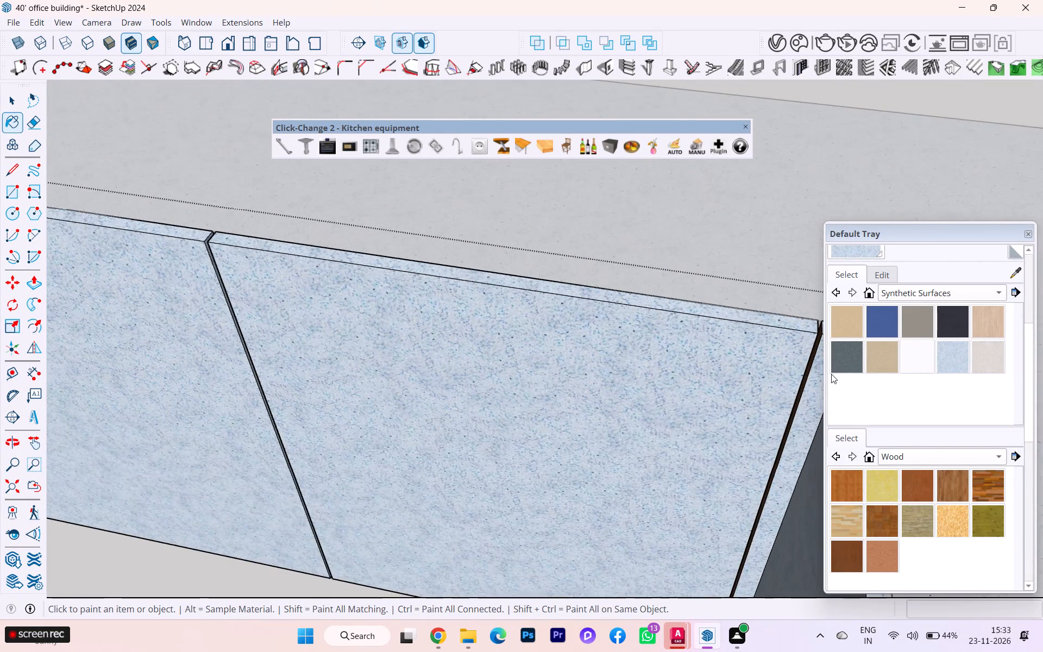
scroll(831, 374, "up", 3)
scroll(777, 373, "down", 4)
scroll(472, 287, "up", 7)
scroll(464, 287, "down", 1)
scroll(464, 287, "up", 2)
scroll(462, 286, "down", 1)
scroll(595, 318, "up", 2)
scroll(647, 354, "down", 1)
scroll(650, 356, "up", 6)
scroll(221, 216, "down", 11)
scroll(233, 237, "up", 1)
scroll(236, 238, "down", 3)
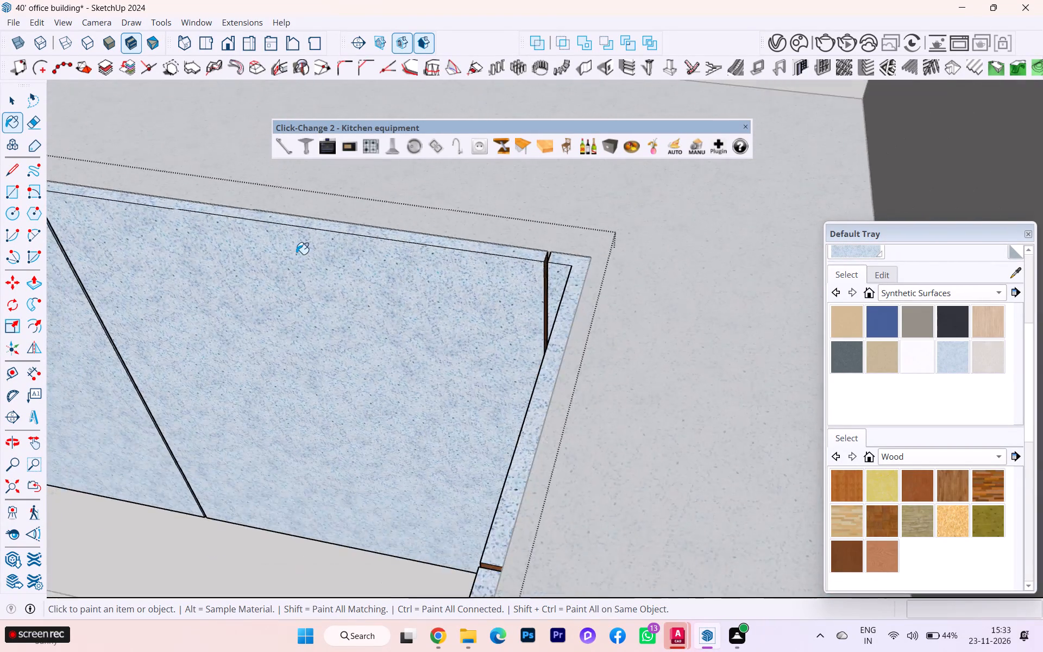
scroll(492, 260, "up", 6)
scroll(507, 252, "down", 2)
scroll(509, 252, "up", 8)
scroll(533, 274, "down", 1)
scroll(534, 274, "up", 9)
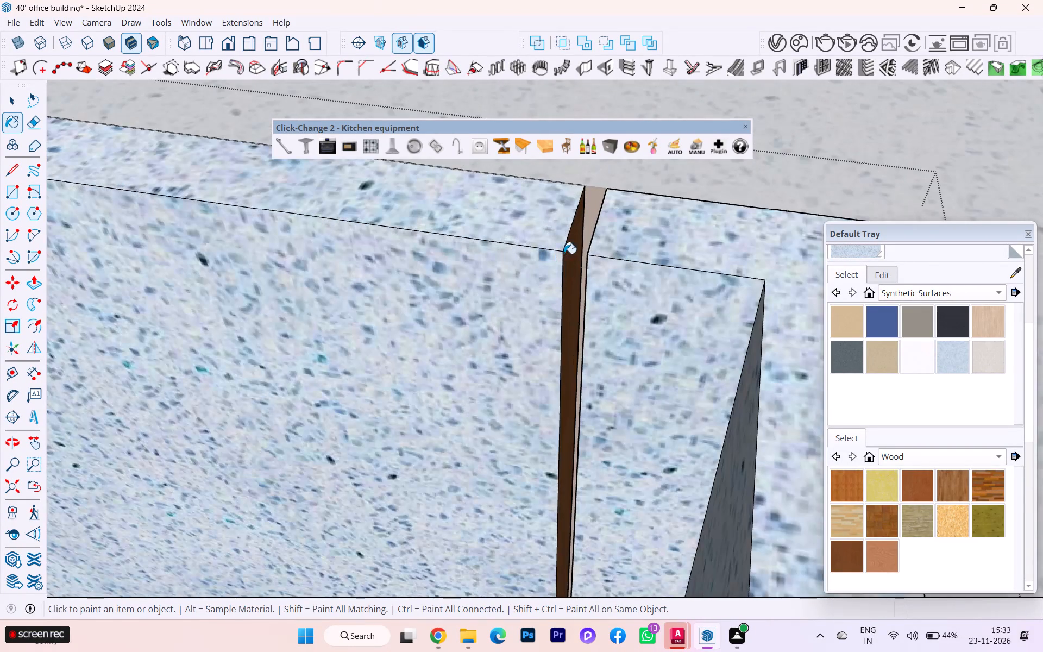
left_click(564, 254)
scroll(632, 260, "down", 1)
middle_click_drag(660, 259, 833, 244)
left_click(550, 237)
Paint both facing side edges in the narrow gap between the two short-side doors with the light blue speckled material.
scroll(669, 226, "down", 3)
scroll(671, 227, "up", 1)
scroll(673, 227, "down", 2)
scroll(673, 227, "up", 1)
scroll(673, 227, "down", 3)
scroll(673, 227, "up", 1)
scroll(567, 223, "down", 5)
scroll(518, 224, "down", 5)
scroll(518, 224, "up", 2)
scroll(517, 224, "down", 1)
scroll(383, 212, "down", 1)
scroll(383, 212, "up", 1)
scroll(383, 212, "down", 4)
scroll(486, 212, "down", 2)
scroll(509, 212, "up", 1)
scroll(512, 212, "down", 2)
scroll(518, 212, "up", 1)
scroll(518, 212, "down", 4)
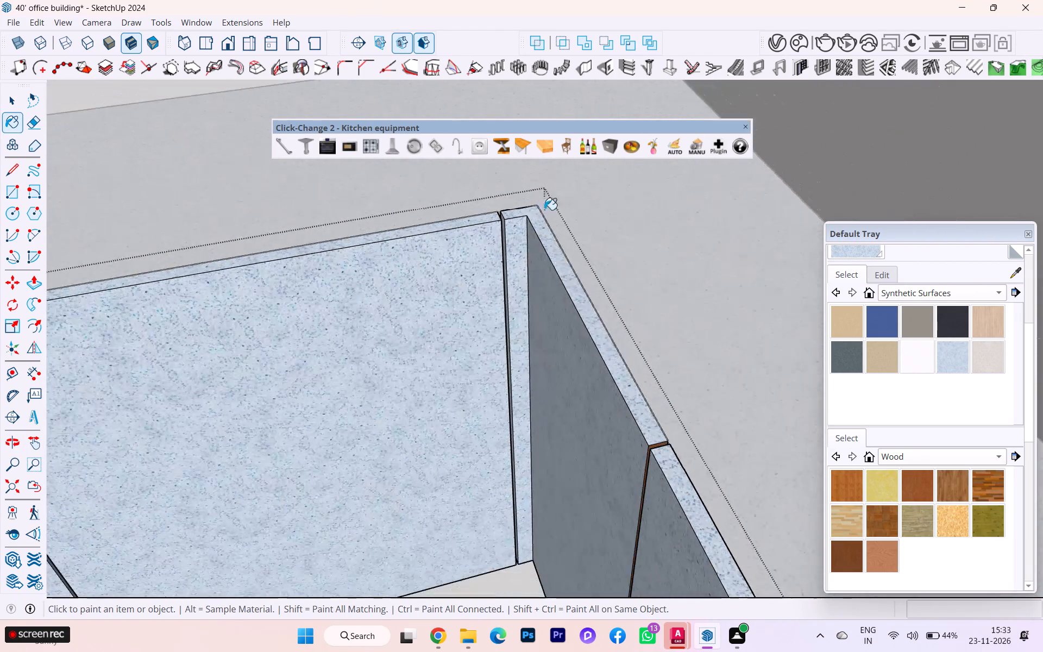
scroll(598, 432, "up", 3)
scroll(701, 474, "up", 2)
scroll(707, 475, "down", 2)
scroll(707, 475, "up", 1)
scroll(707, 475, "down", 1)
scroll(707, 475, "up", 3)
scroll(707, 475, "down", 1)
scroll(707, 475, "up", 10)
scroll(694, 437, "down", 1)
scroll(693, 438, "up", 1)
scroll(672, 461, "down", 1)
scroll(671, 461, "up", 6)
scroll(671, 462, "down", 2)
scroll(671, 462, "up", 3)
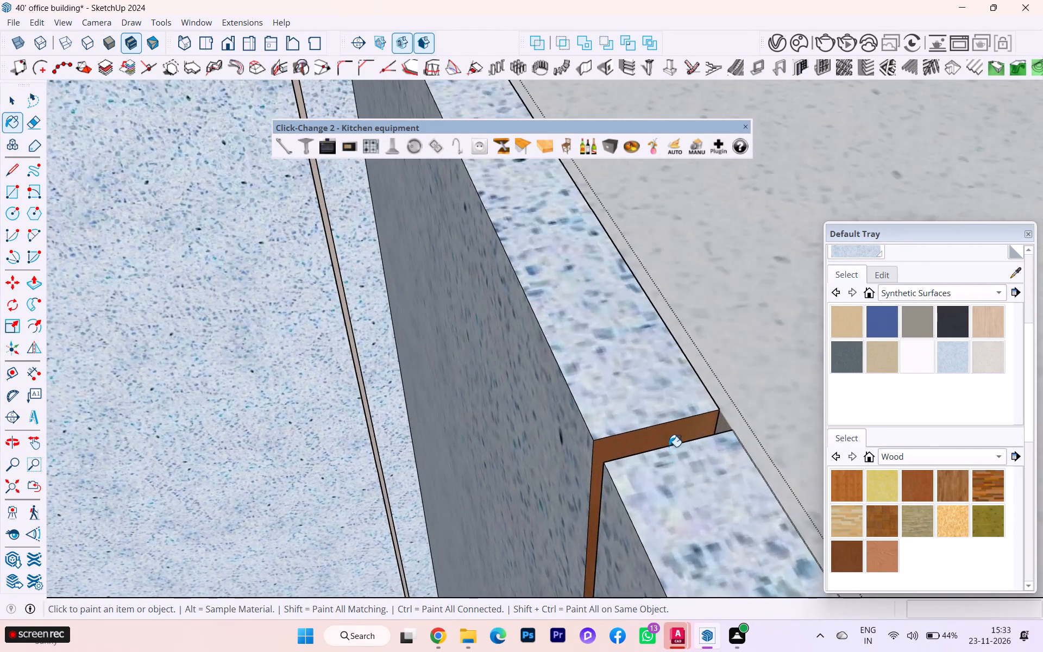
left_click(673, 437)
scroll(567, 428, "down", 4)
middle_click_drag(547, 415, 958, 375)
scroll(686, 360, "up", 3)
scroll(688, 358, "down", 2)
scroll(688, 358, "up", 2)
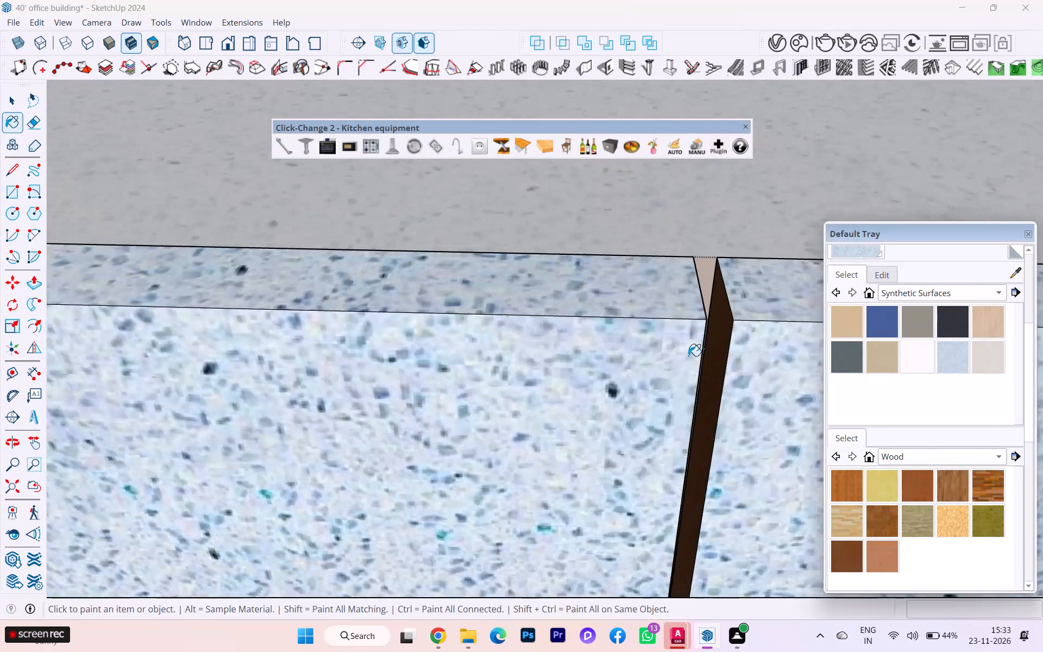
left_click(720, 336)
Examine the gaps between the short-side doors and between the two long-side doors nearest the corner for surfaces still needing paint.
scroll(357, 274, "down", 6)
scroll(335, 275, "up", 1)
scroll(439, 203, "down", 2)
scroll(439, 203, "up", 2)
scroll(439, 203, "down", 3)
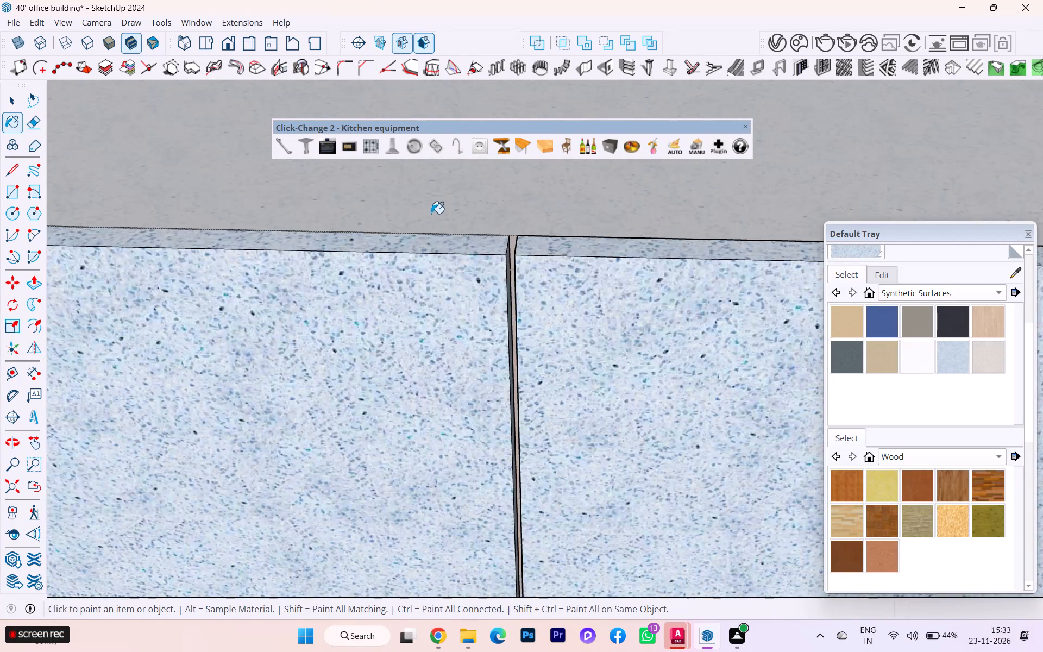
scroll(431, 214, "down", 4)
scroll(413, 228, "up", 1)
scroll(413, 228, "down", 1)
scroll(413, 228, "up", 1)
scroll(413, 228, "down", 5)
scroll(488, 217, "down", 1)
scroll(488, 217, "up", 1)
scroll(490, 218, "down", 7)
scroll(494, 220, "up", 2)
scroll(568, 225, "down", 6)
scroll(568, 225, "up", 2)
scroll(645, 236, "down", 6)
middle_click_drag(647, 240, 580, 249)
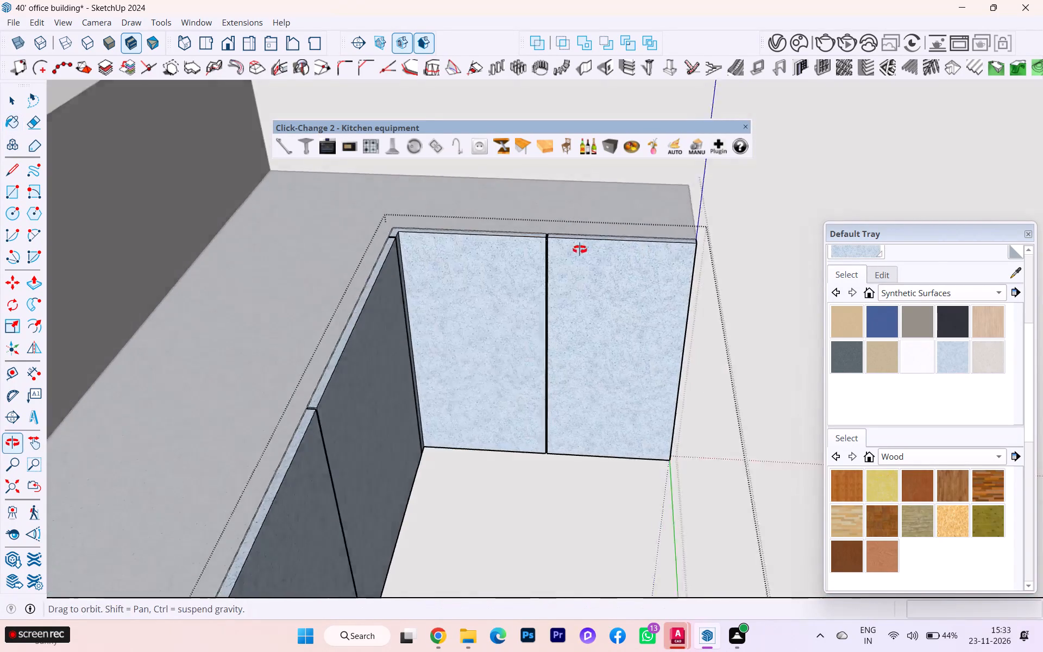
middle_click_drag(580, 249, 397, 259)
scroll(604, 242, "down", 2)
scroll(629, 242, "up", 2)
scroll(633, 242, "down", 5)
scroll(691, 233, "up", 2)
scroll(691, 233, "down", 2)
scroll(362, 271, "up", 1)
scroll(362, 271, "down", 1)
scroll(362, 271, "up", 4)
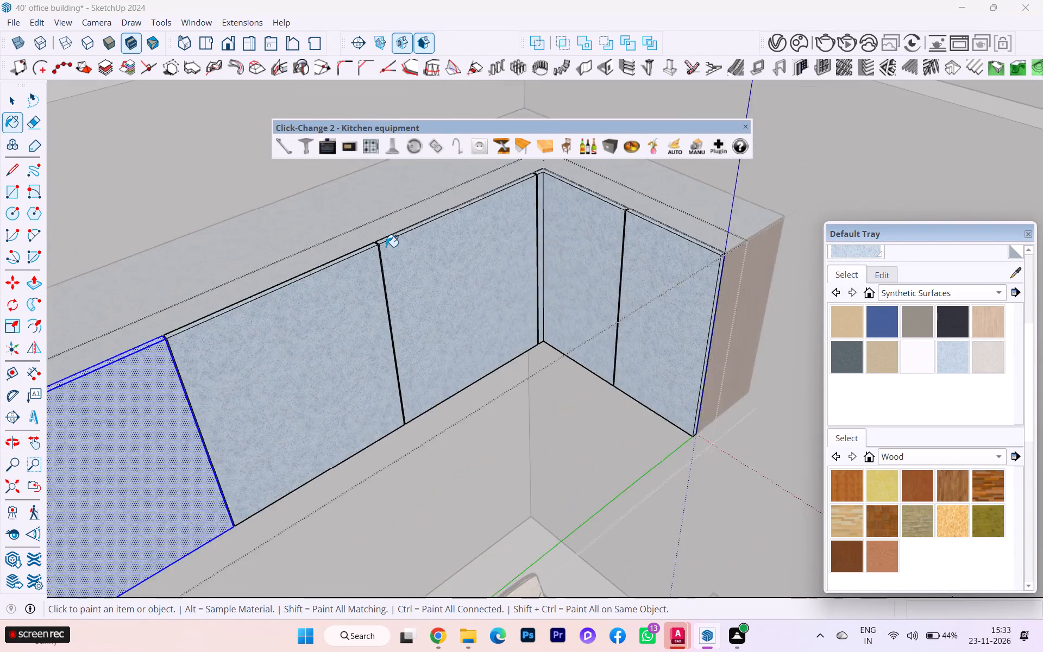
scroll(386, 247, "up", 20)
scroll(447, 233, "down", 1)
scroll(466, 231, "up", 1)
scroll(469, 231, "down", 2)
scroll(478, 229, "up", 1)
scroll(482, 228, "down", 2)
scroll(550, 224, "down", 5)
scroll(592, 222, "up", 1)
scroll(593, 222, "down", 1)
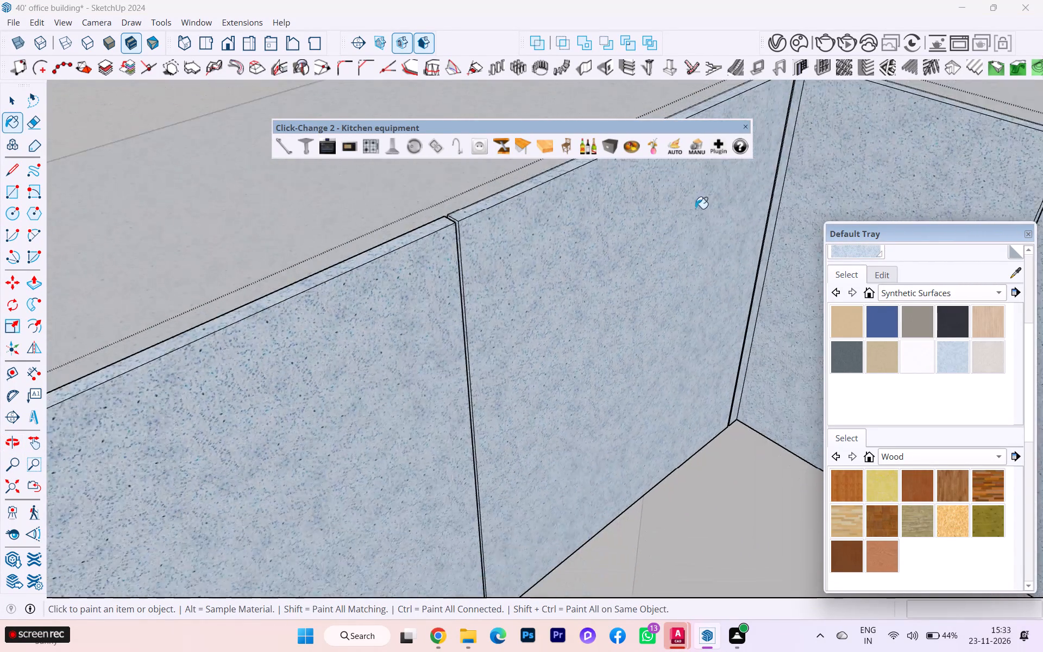
Paint the selected long-side door's side edge facing its neighbour toward the corner with the light blue speckled material.
scroll(708, 206, "down", 1)
scroll(708, 206, "up", 1)
scroll(709, 206, "down", 2)
scroll(710, 206, "up", 1)
scroll(710, 206, "down", 7)
scroll(354, 345, "down", 2)
scroll(352, 346, "up", 1)
scroll(346, 355, "down", 1)
scroll(345, 356, "up", 16)
scroll(437, 292, "down", 2)
scroll(438, 292, "up", 1)
scroll(441, 293, "down", 1)
scroll(441, 293, "up", 7)
scroll(486, 318, "down", 1)
scroll(485, 318, "up", 1)
scroll(483, 321, "down", 1)
scroll(482, 322, "up", 1)
left_click(486, 303)
Examine the selected long-side door's edges and the gaps to its neighbouring doors.
scroll(519, 284, "down", 1)
scroll(522, 283, "up", 1)
scroll(524, 283, "down", 4)
scroll(529, 283, "up", 3)
scroll(530, 283, "down", 1)
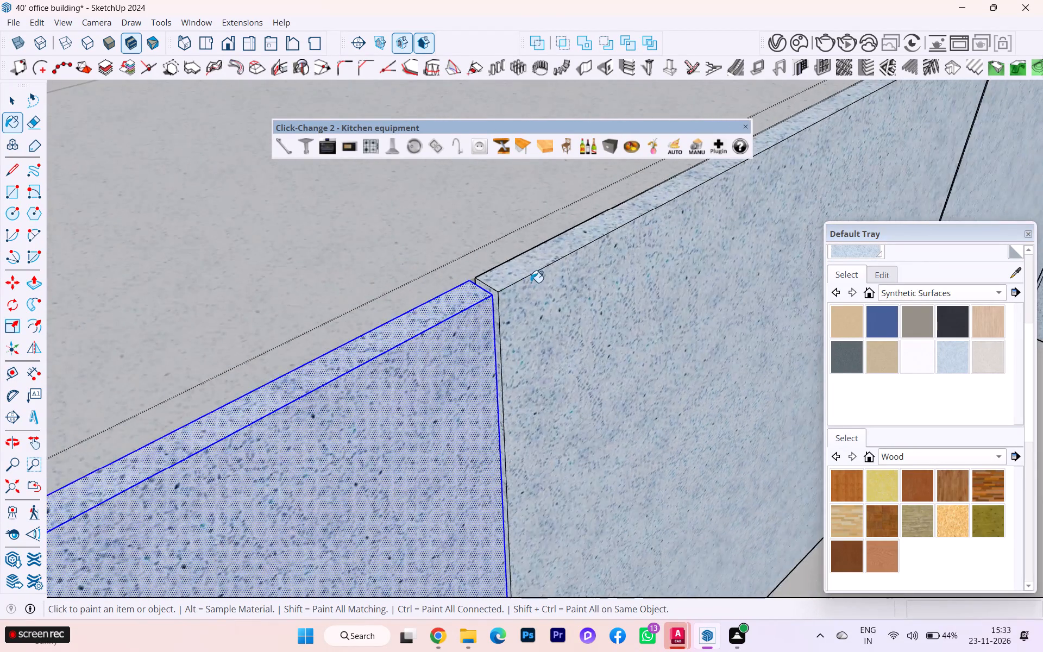
scroll(512, 297, "down", 1)
scroll(508, 298, "up", 1)
scroll(486, 301, "down", 5)
scroll(443, 304, "up", 1)
scroll(433, 304, "down", 1)
scroll(370, 291, "down", 6)
scroll(371, 291, "up", 4)
scroll(371, 291, "down", 1)
scroll(484, 273, "down", 1)
scroll(484, 273, "up", 1)
scroll(484, 273, "down", 3)
scroll(484, 274, "up", 1)
scroll(484, 274, "down", 3)
scroll(492, 339, "down", 5)
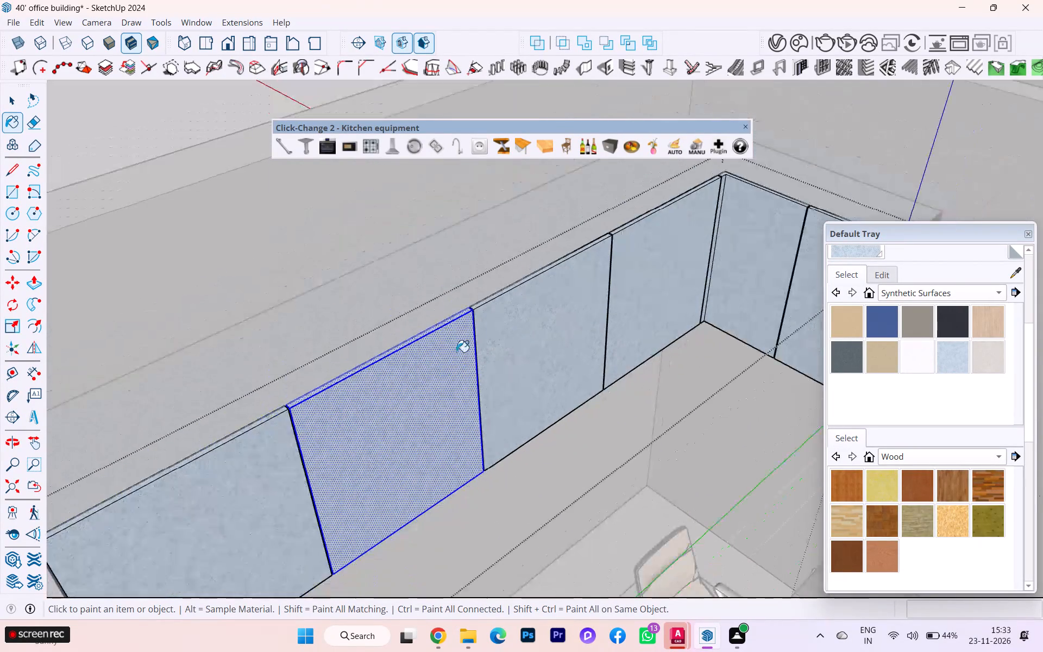
Examine the selected long-side door's top and side edges and the gap to the neighbouring door for unpainted surfaces.
scroll(296, 377, "up", 2)
scroll(296, 377, "down", 1)
scroll(295, 378, "up", 5)
scroll(295, 458, "up", 3)
scroll(295, 458, "down", 1)
scroll(295, 458, "up", 6)
scroll(295, 458, "down", 1)
scroll(295, 458, "up", 4)
scroll(296, 418, "down", 1)
scroll(296, 418, "up", 3)
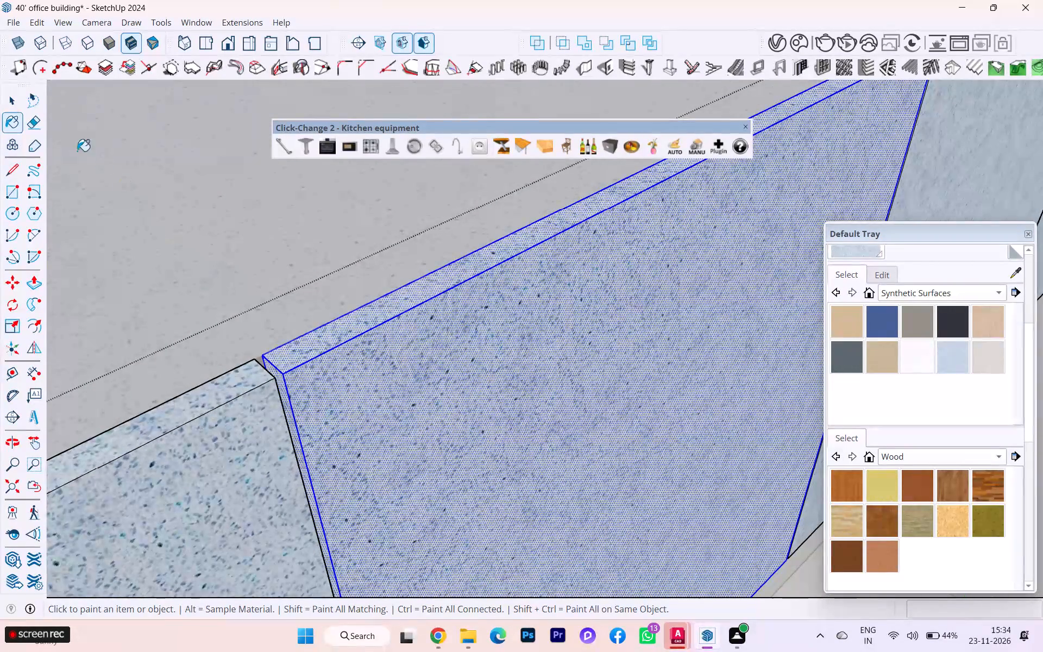
Finish editing the selected long-side door and close the cabinet's nested groups to return to the full model.
left_click(4, 97)
scroll(136, 98, "down", 4)
scroll(323, 222, "up", 2)
scroll(376, 250, "down", 3)
scroll(380, 253, "up", 2)
scroll(387, 257, "down", 1)
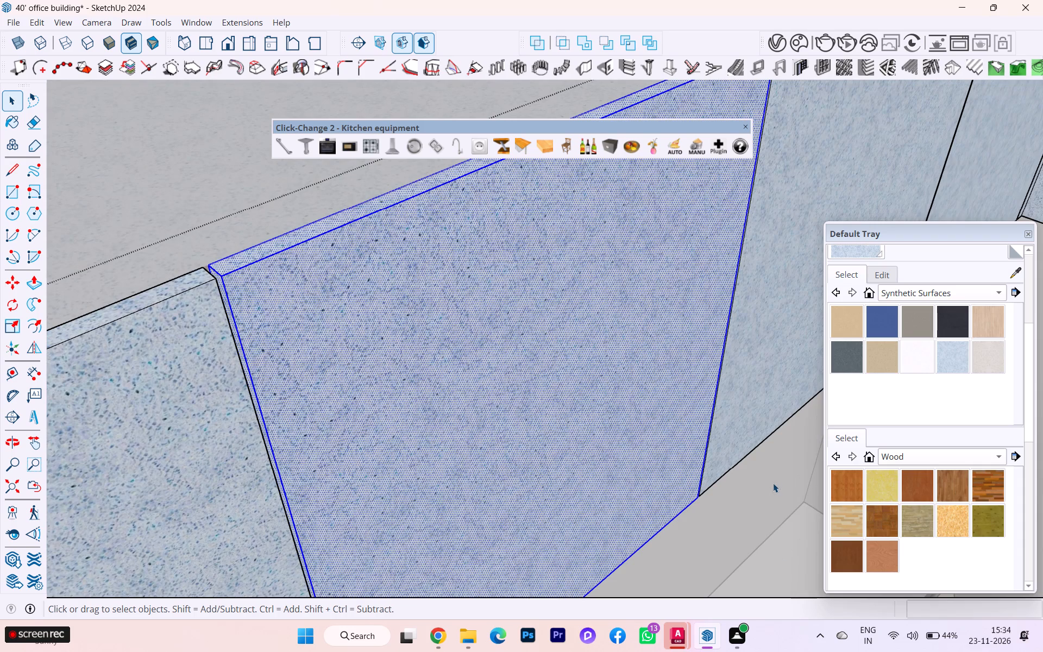
left_click(773, 483)
scroll(479, 294, "down", 3)
scroll(479, 293, "up", 3)
scroll(479, 293, "down", 17)
scroll(277, 265, "down", 6)
scroll(278, 266, "up", 2)
scroll(278, 266, "down", 3)
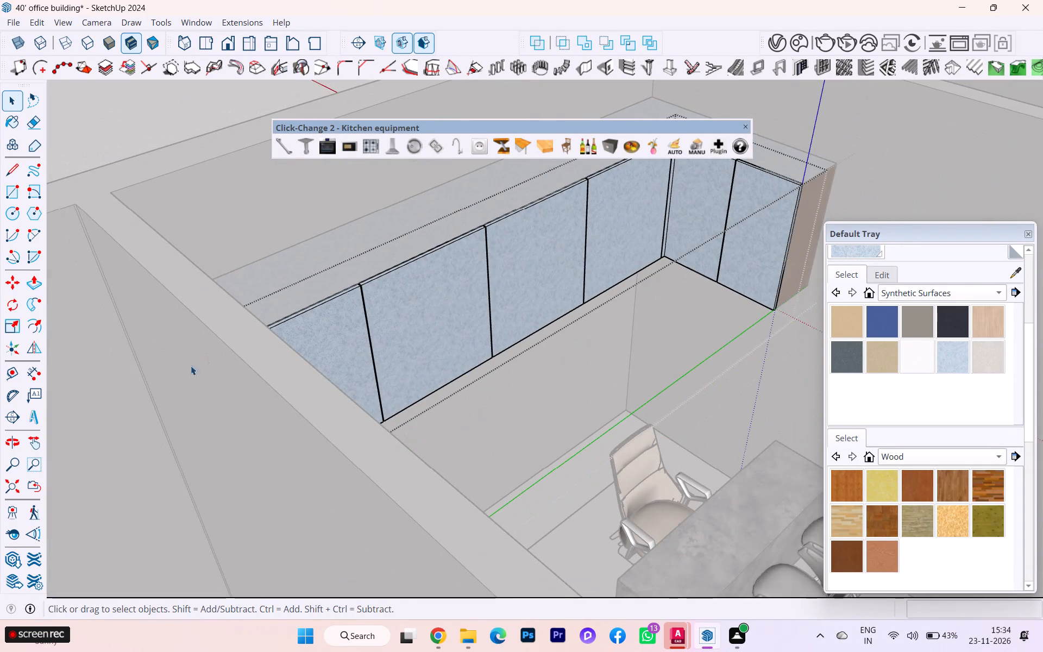
left_click(81, 388)
left_click(135, 147)
left_click(139, 140)
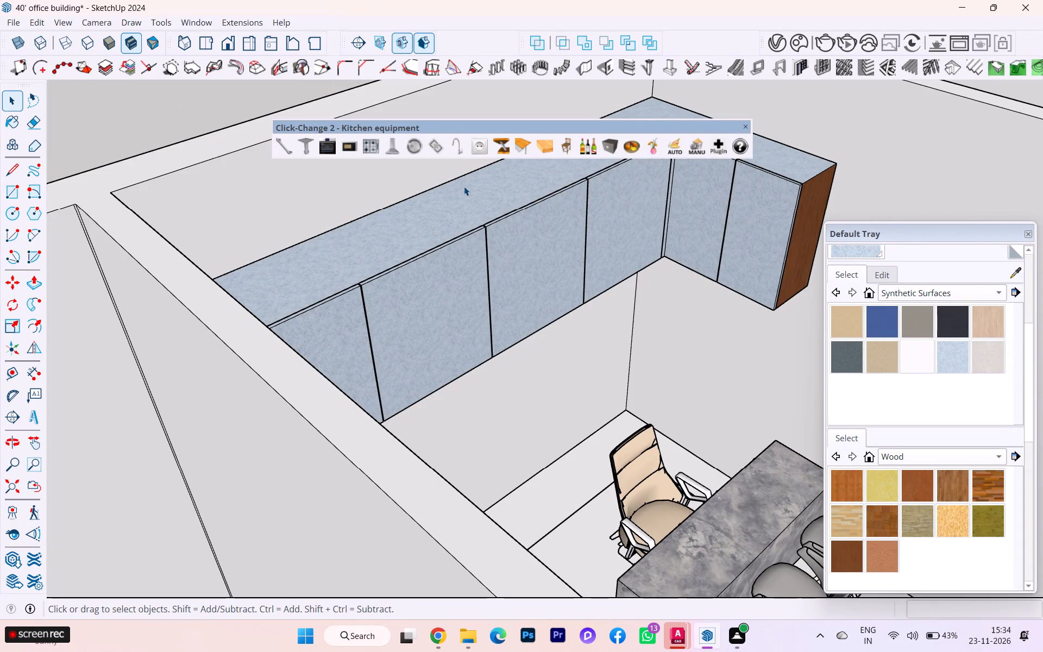
Paint the brown end panel on the cabinet's short side with the light blue speckled material and close the cabinet group.
double_click(807, 194)
left_click(807, 196)
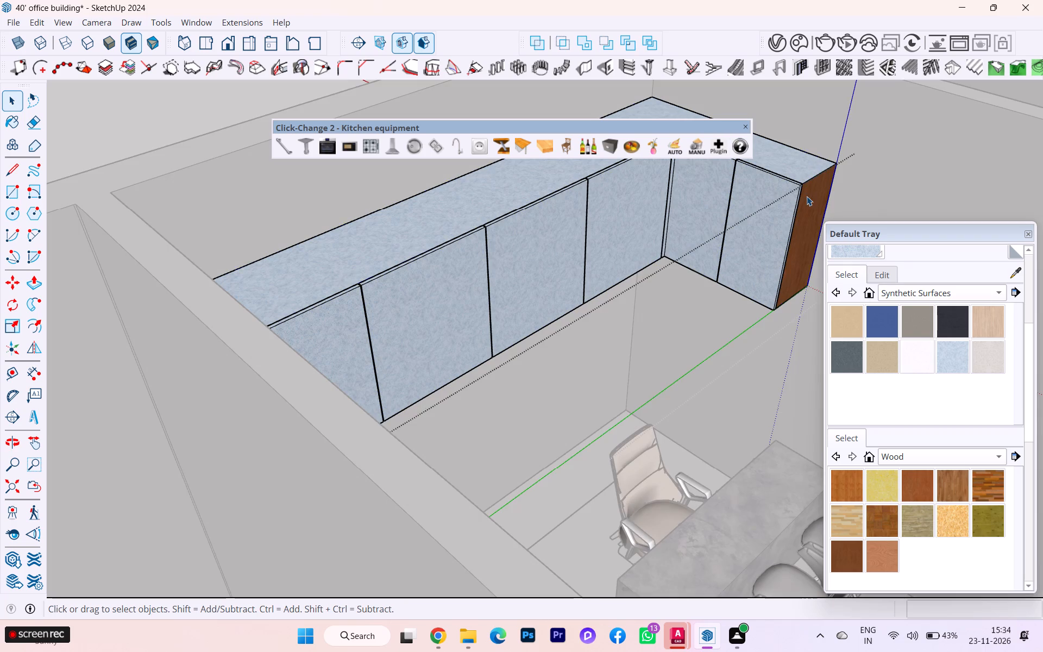
double_click(807, 196)
left_click(946, 353)
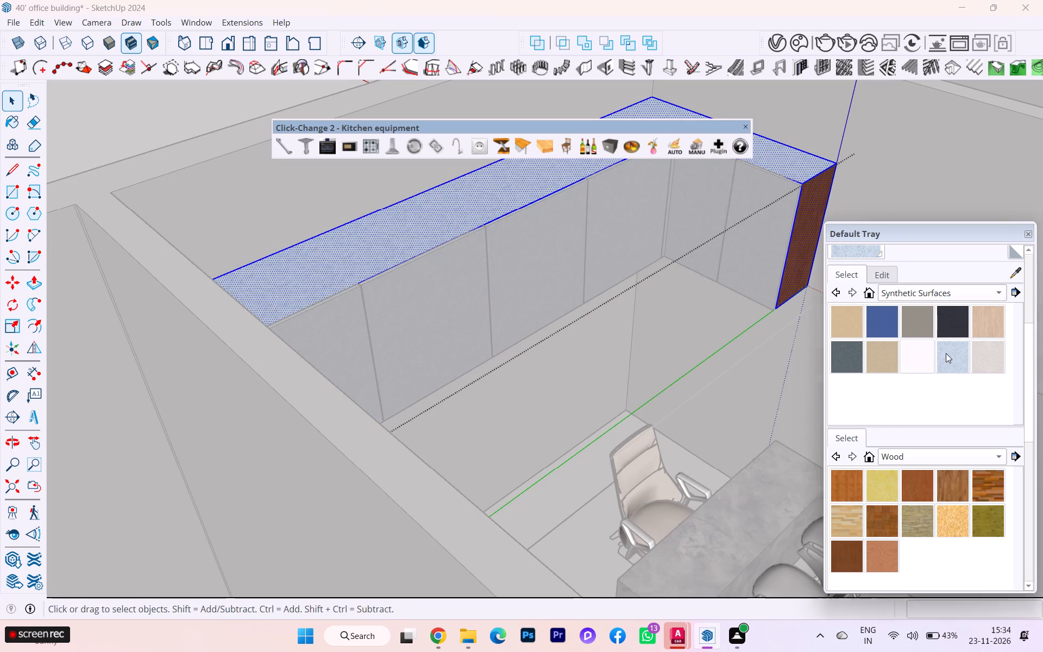
left_click(813, 203)
scroll(443, 201, "down", 4)
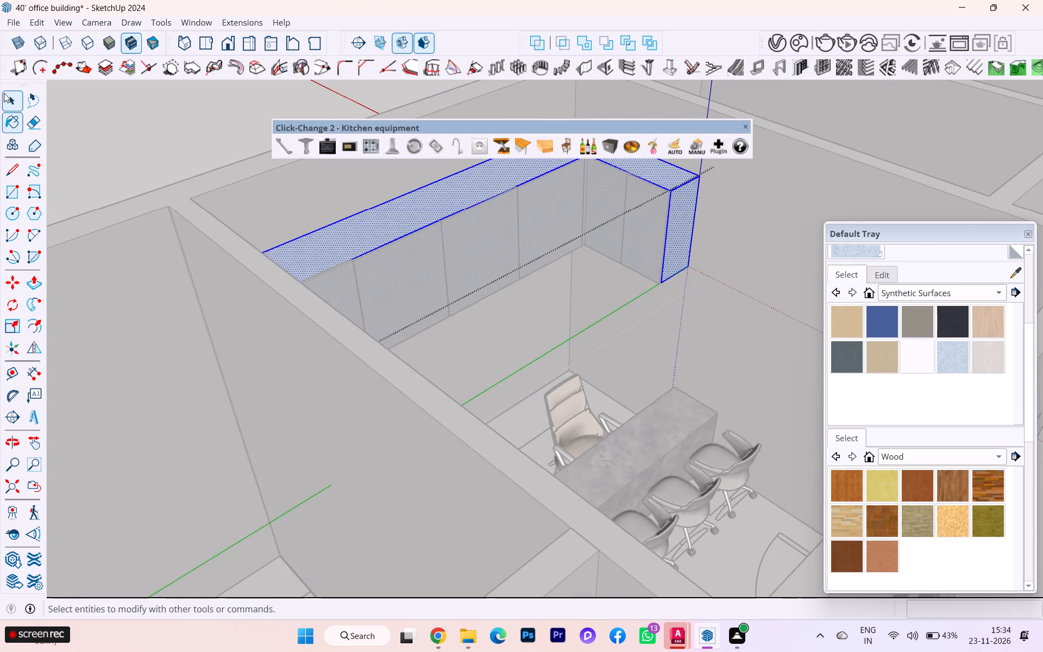
left_click(4, 93)
left_click(103, 109)
scroll(142, 151, "down", 2)
scroll(143, 153, "up", 4)
scroll(143, 153, "down", 1)
left_click(141, 144)
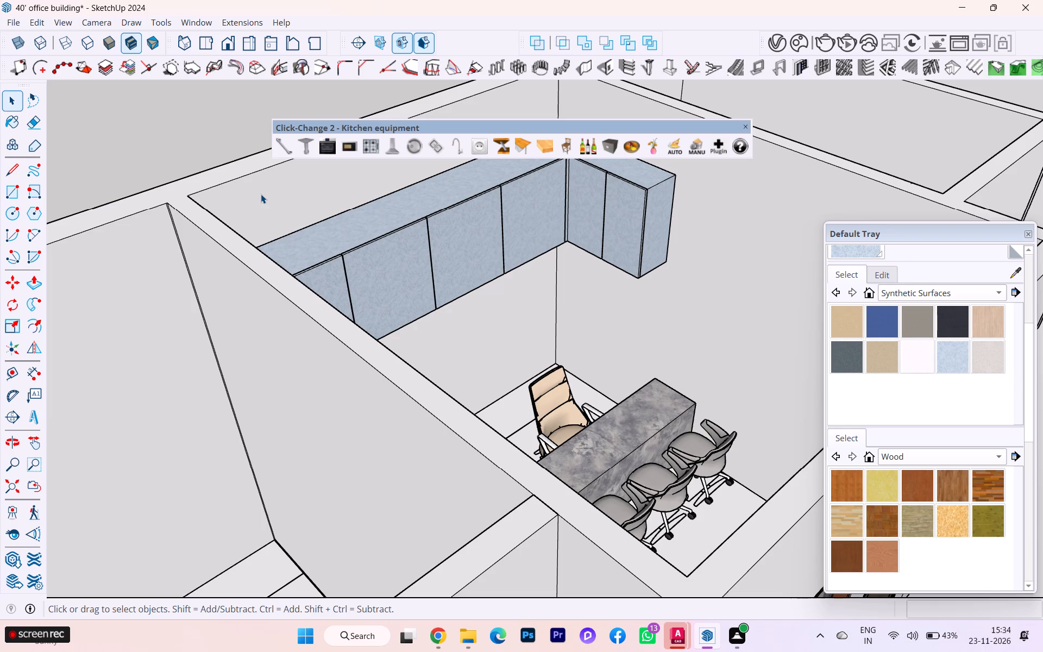
Review the repainted L-shaped cabinet together with the desk and chairs in its office.
scroll(30, 114, "down", 4)
scroll(175, 193, "up", 1)
scroll(354, 255, "down", 1)
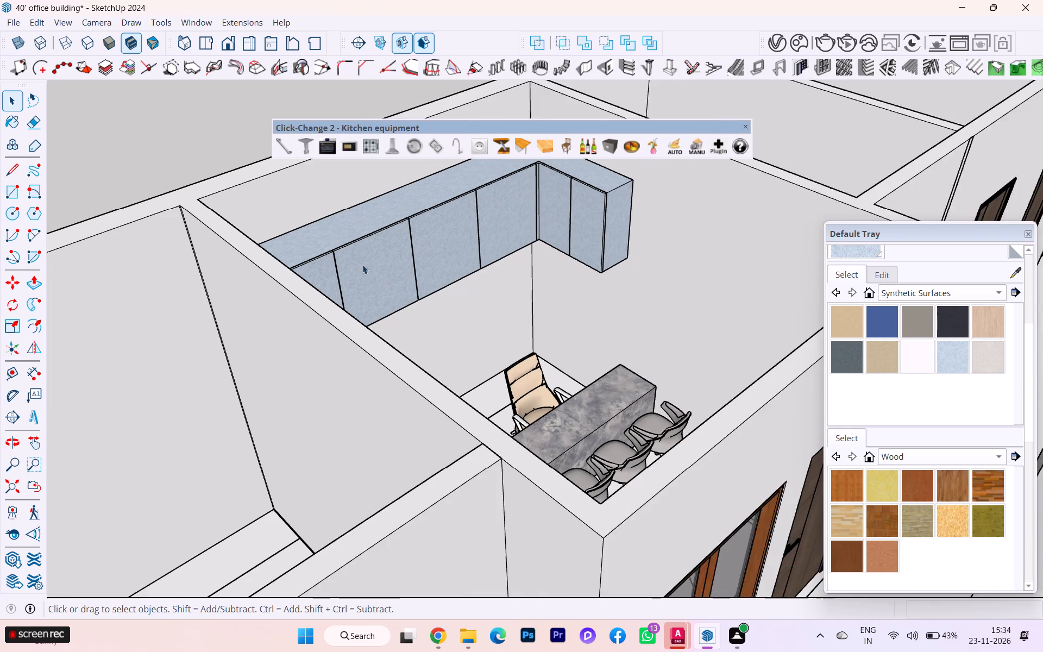
scroll(432, 285, "down", 1)
middle_click_drag(432, 285, 262, 271)
scroll(420, 241, "down", 3)
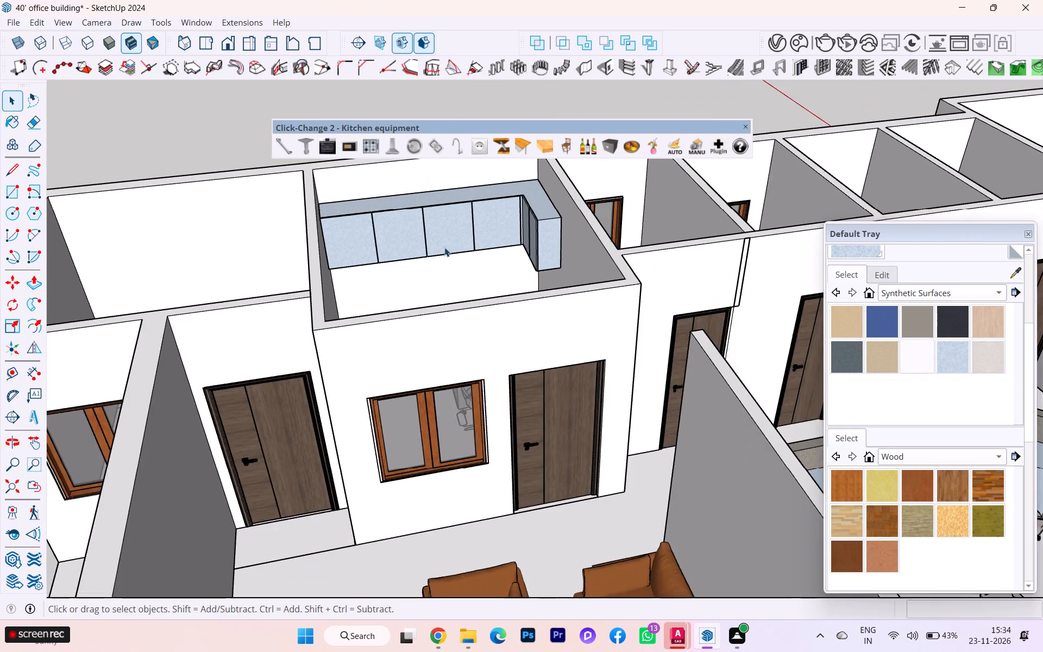
scroll(444, 247, "down", 3)
middle_click_drag(468, 253, 775, 346)
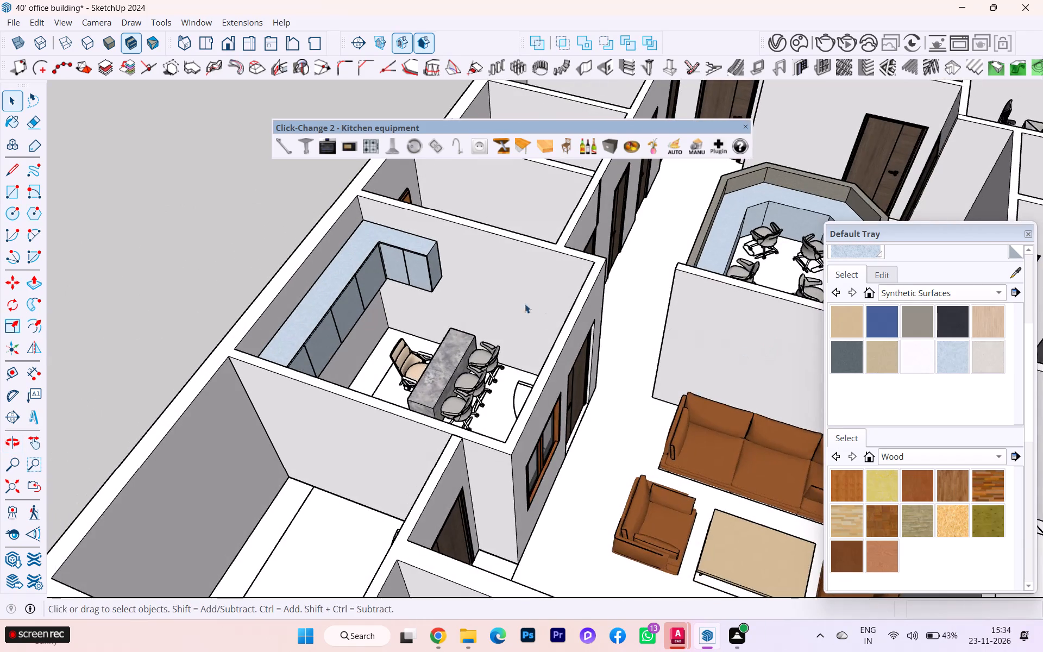
Review the whole building's layout and furniture from above and from several angles.
scroll(513, 302, "down", 3)
scroll(548, 259, "down", 1)
scroll(548, 259, "up", 2)
scroll(548, 259, "down", 2)
scroll(429, 261, "down", 3)
scroll(251, 250, "down", 5)
scroll(251, 250, "up", 2)
scroll(397, 272, "down", 1)
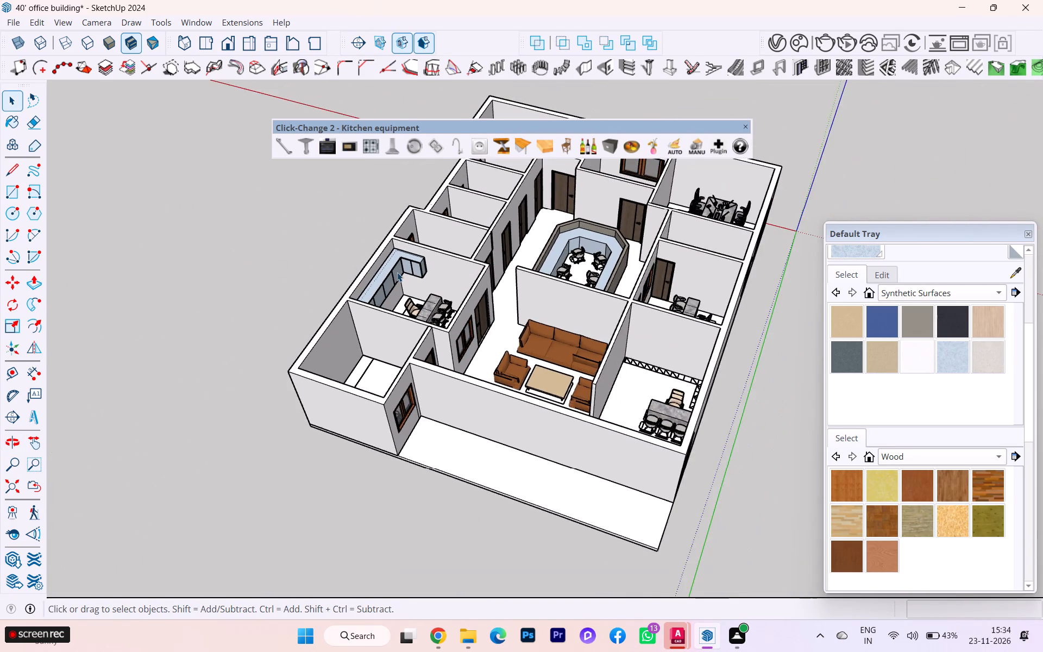
middle_click_drag(399, 283, 433, 384)
scroll(436, 384, "down", 1)
scroll(436, 384, "up", 1)
scroll(436, 384, "down", 2)
scroll(620, 212, "up", 4)
scroll(517, 175, "down", 1)
scroll(517, 175, "up", 6)
scroll(471, 204, "down", 2)
scroll(473, 206, "up", 1)
scroll(477, 208, "down", 2)
scroll(605, 241, "down", 1)
scroll(606, 244, "up", 1)
scroll(606, 244, "down", 5)
scroll(535, 299, "down", 1)
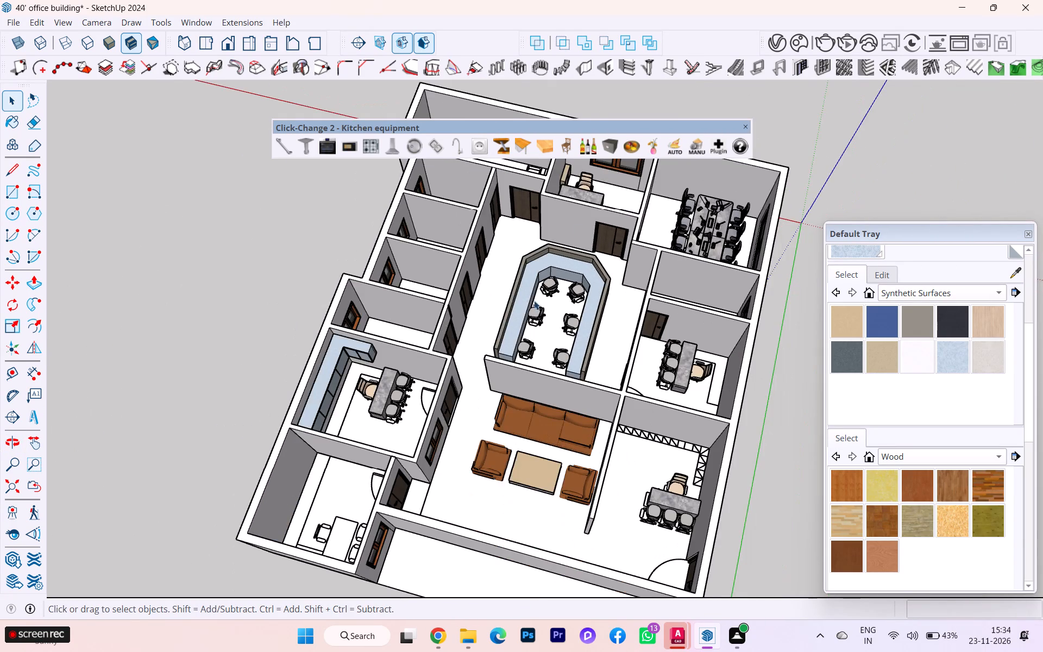
middle_click_drag(464, 278, 273, 195)
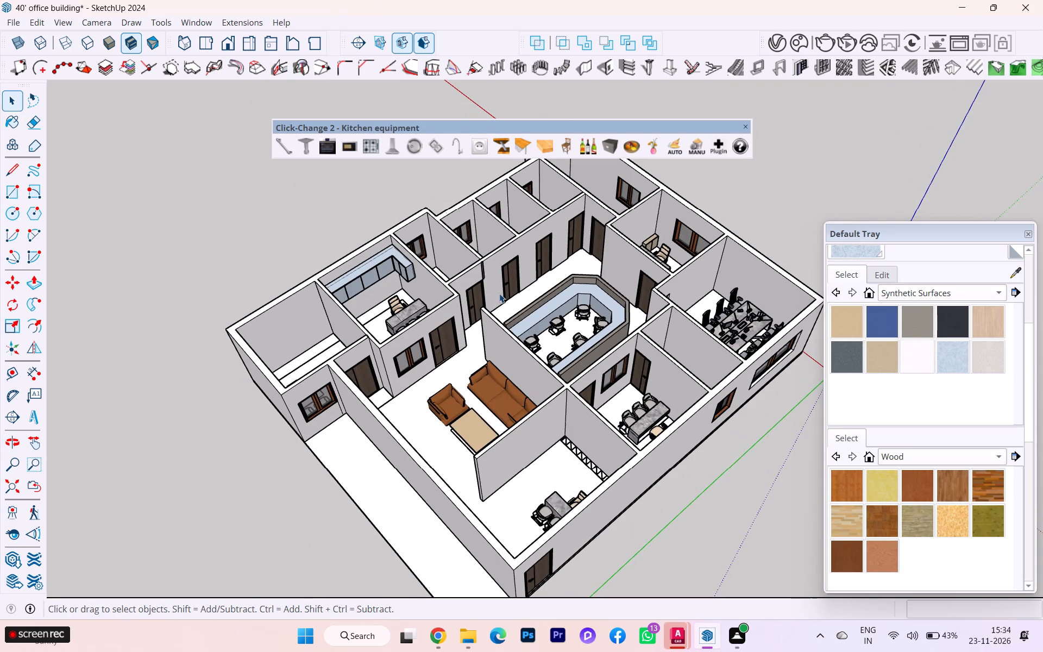
scroll(629, 346, "down", 3)
middle_click_drag(544, 343, 362, 315)
Inspect the office with the L-shaped cabinet and the adjoining corner room from several angles.
scroll(399, 271, "up", 5)
scroll(504, 299, "up", 6)
middle_click_drag(527, 286, 495, 327)
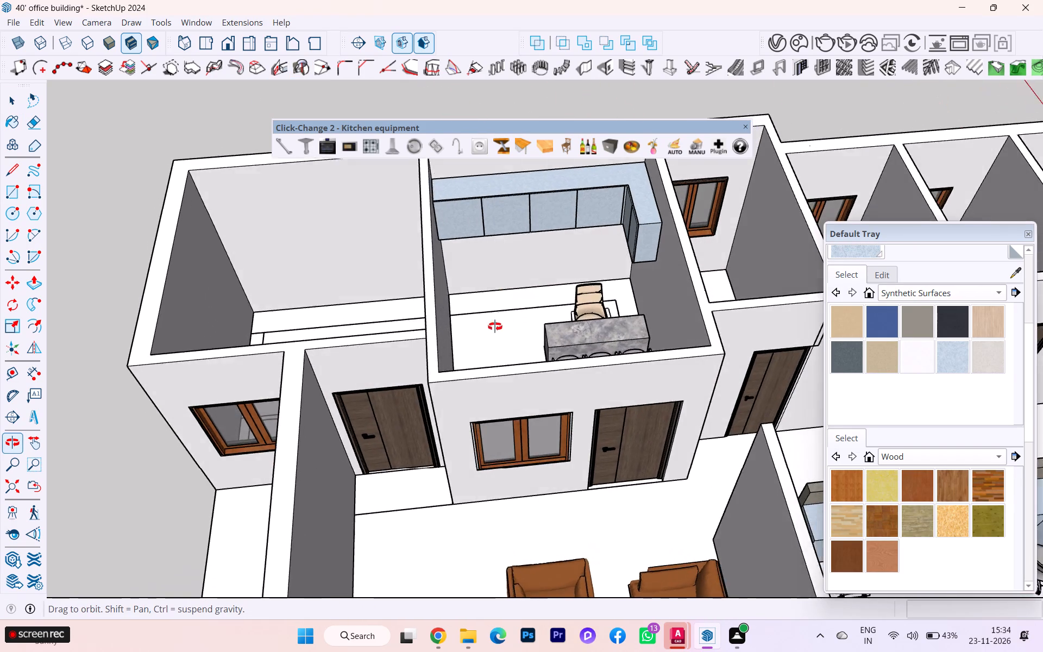
middle_click_drag(495, 327, 678, 242)
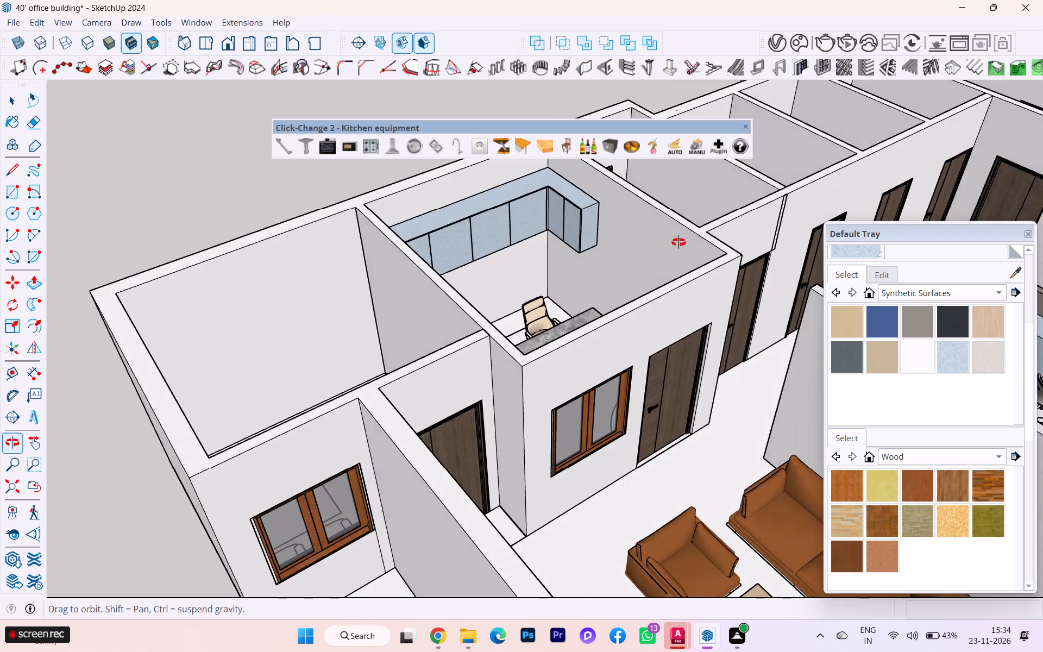
middle_click_drag(678, 242, 863, 235)
scroll(292, 275, "down", 1)
middle_click_drag(292, 275, 527, 304)
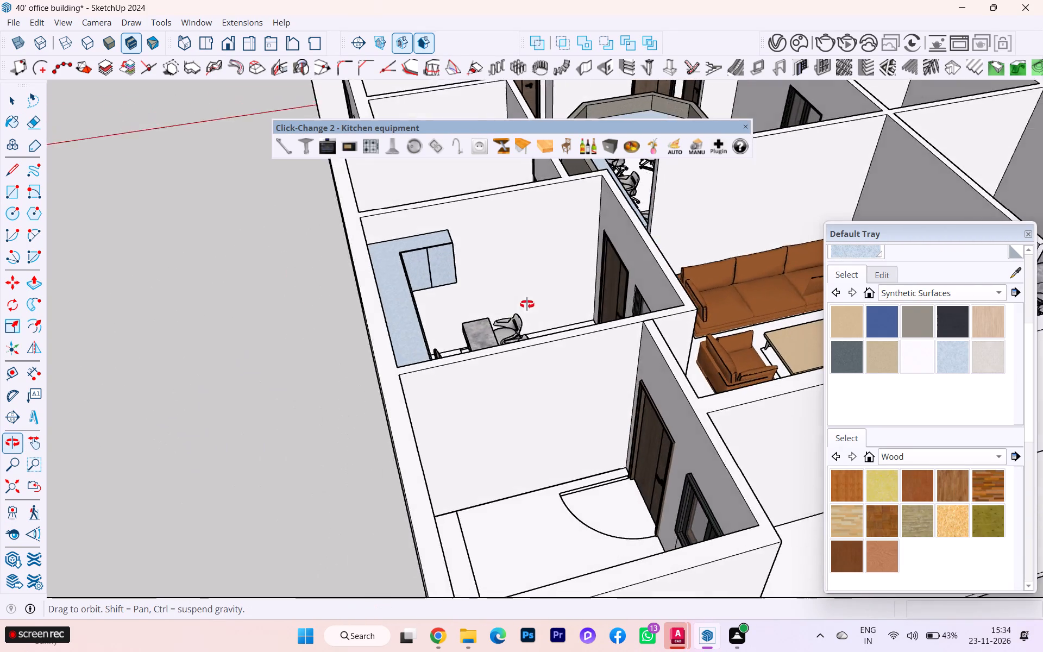
middle_click_drag(527, 304, 144, 369)
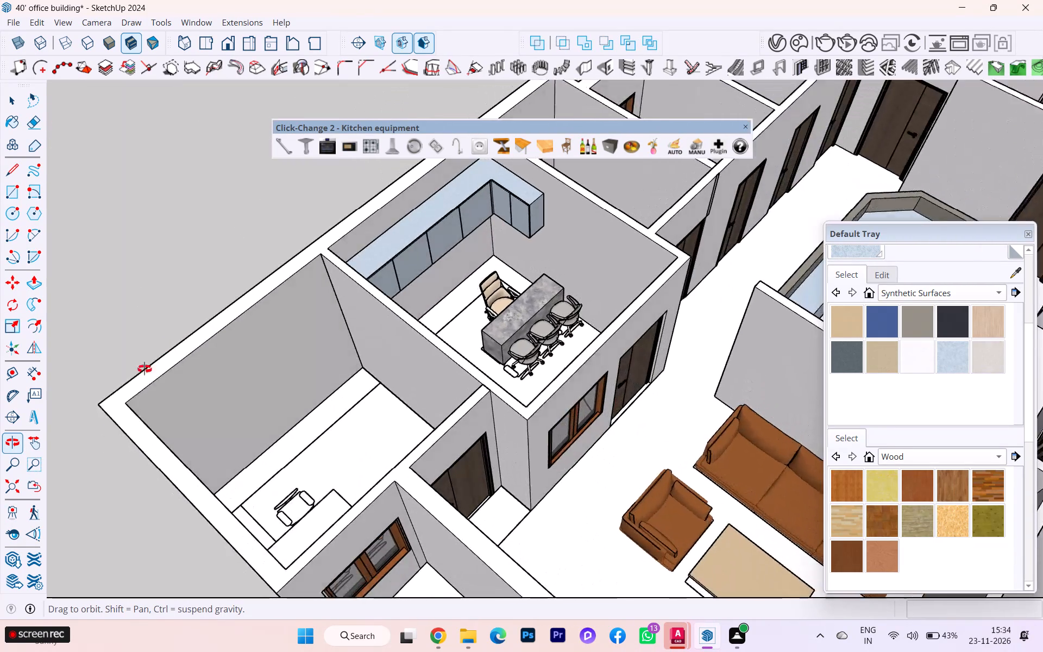
middle_click_drag(144, 369, 144, 368)
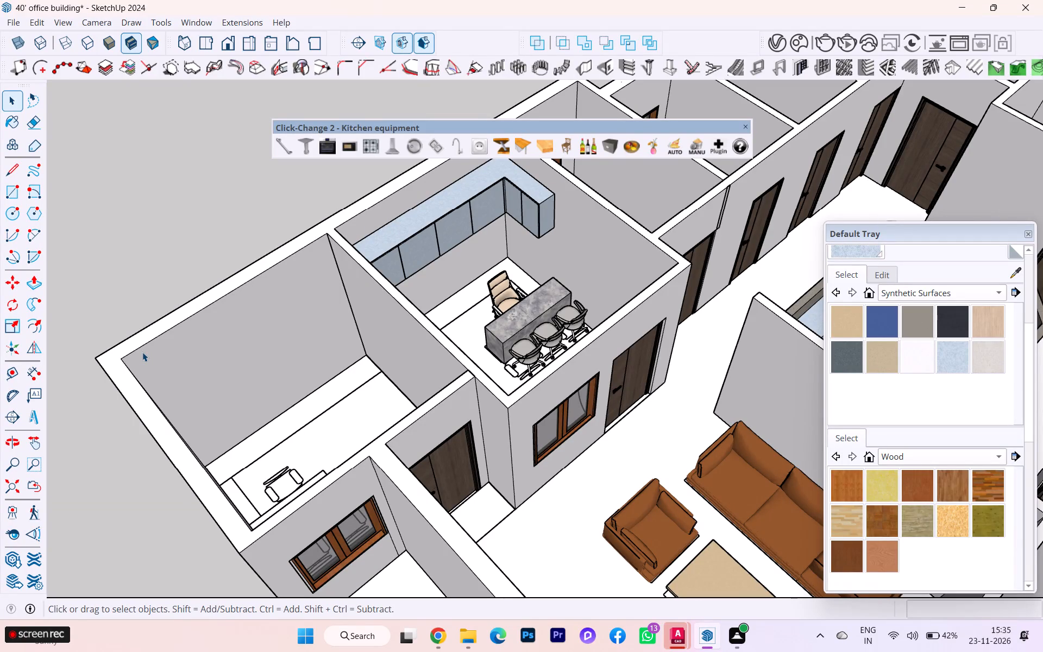
Examine the unfurnished corner room beside the cabinet office, including the desk and chair outlines on its floor.
scroll(189, 378, "down", 1)
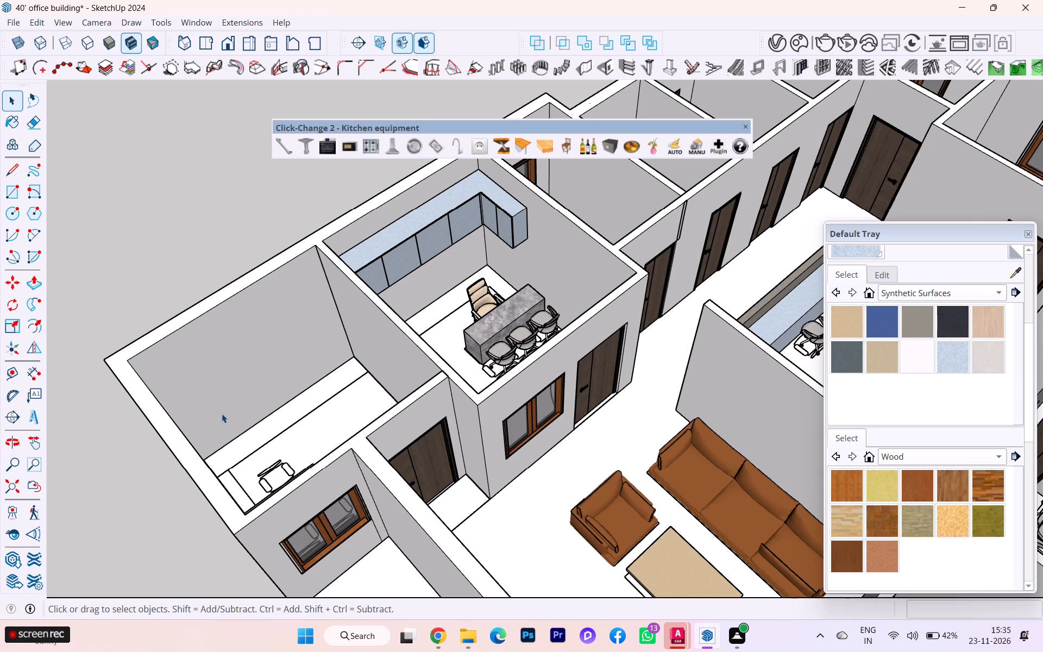
scroll(356, 421, "down", 3)
scroll(356, 421, "up", 1)
scroll(356, 421, "down", 2)
middle_click_drag(356, 421, 225, 399)
scroll(224, 399, "up", 1)
scroll(275, 367, "up", 2)
scroll(337, 378, "down", 2)
scroll(338, 381, "up", 2)
scroll(337, 383, "down", 1)
middle_click_drag(317, 397, 256, 451)
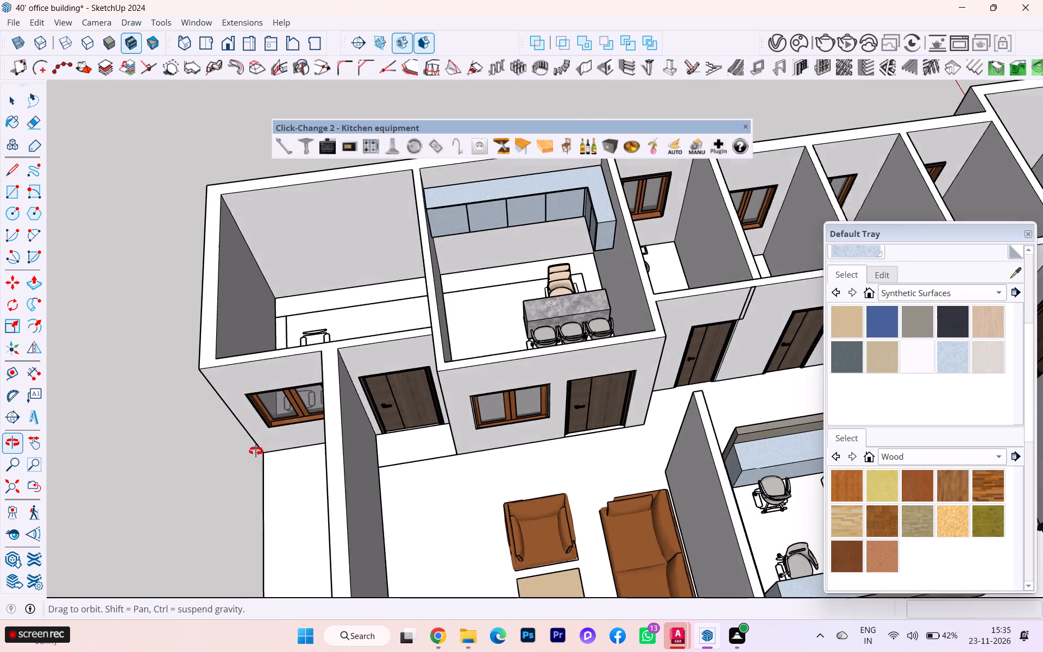
middle_click_drag(256, 451, 241, 497)
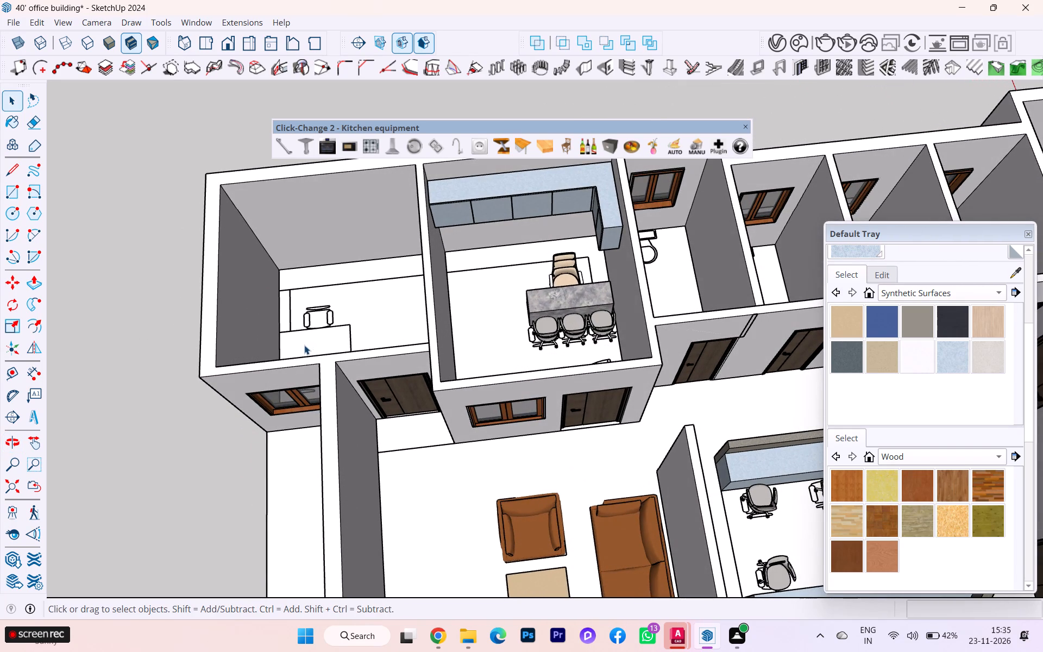
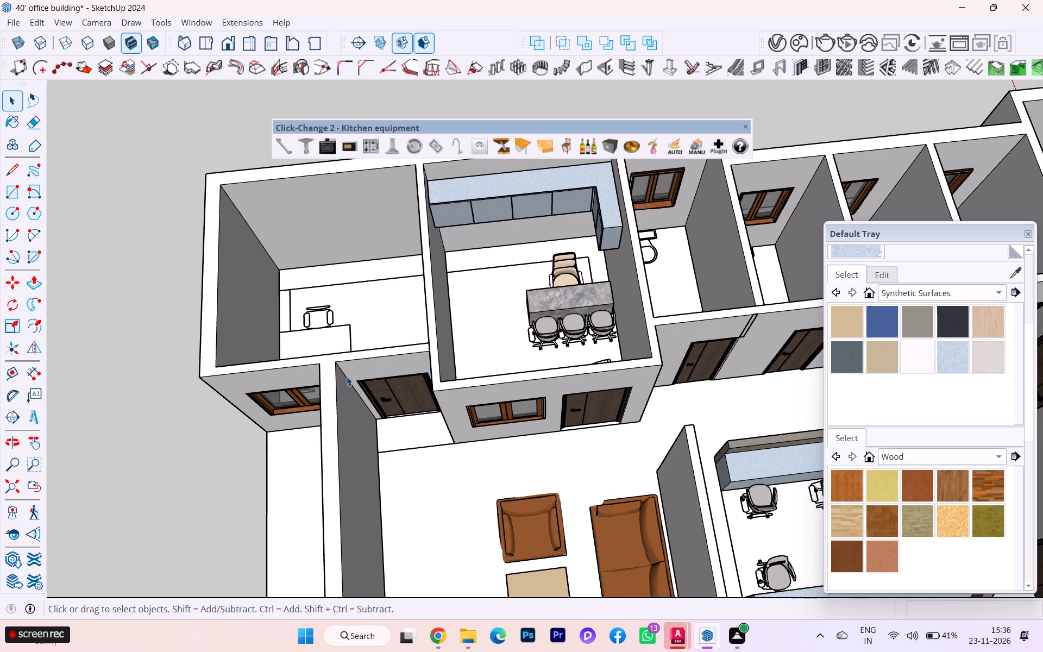
Browse the office chair models in 3D Warehouse and close the library.
left_click(8, 554)
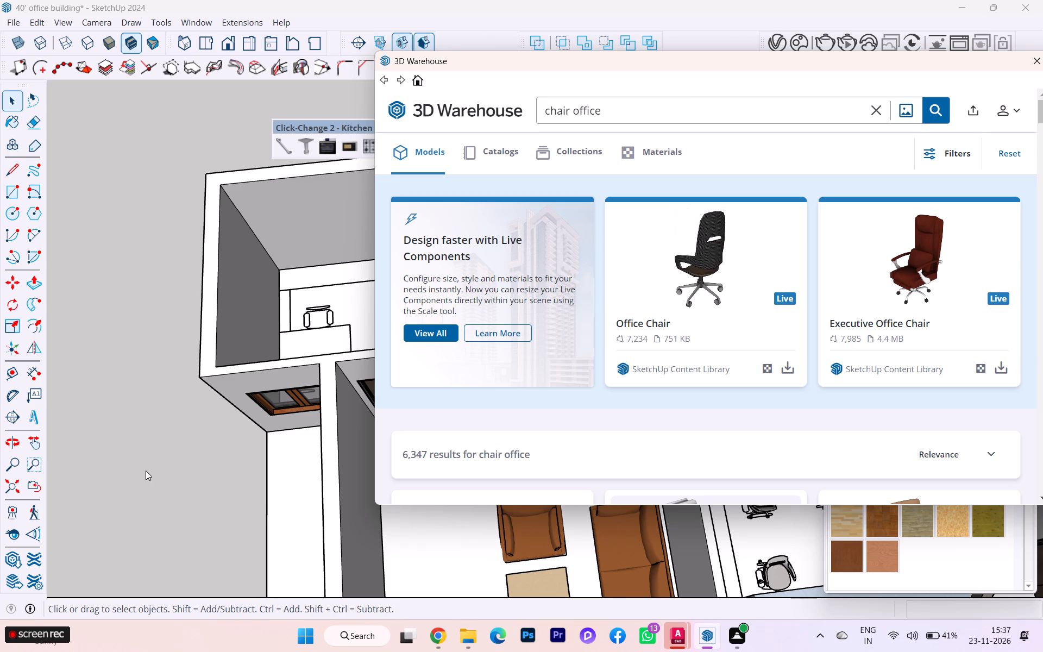
scroll(475, 346, "down", 2)
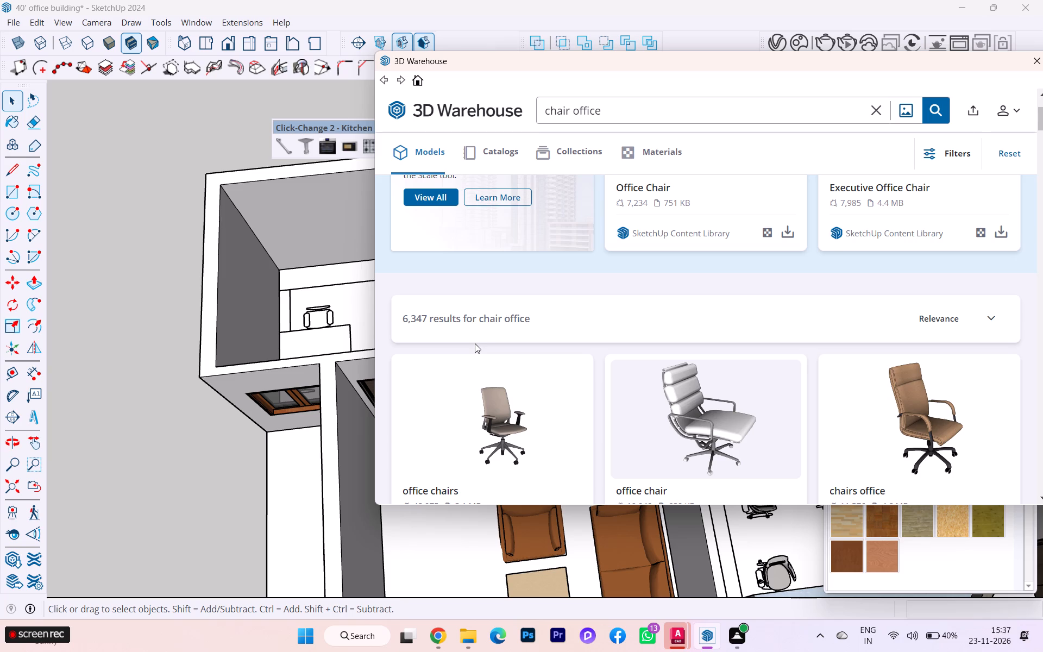
scroll(475, 343, "down", 7)
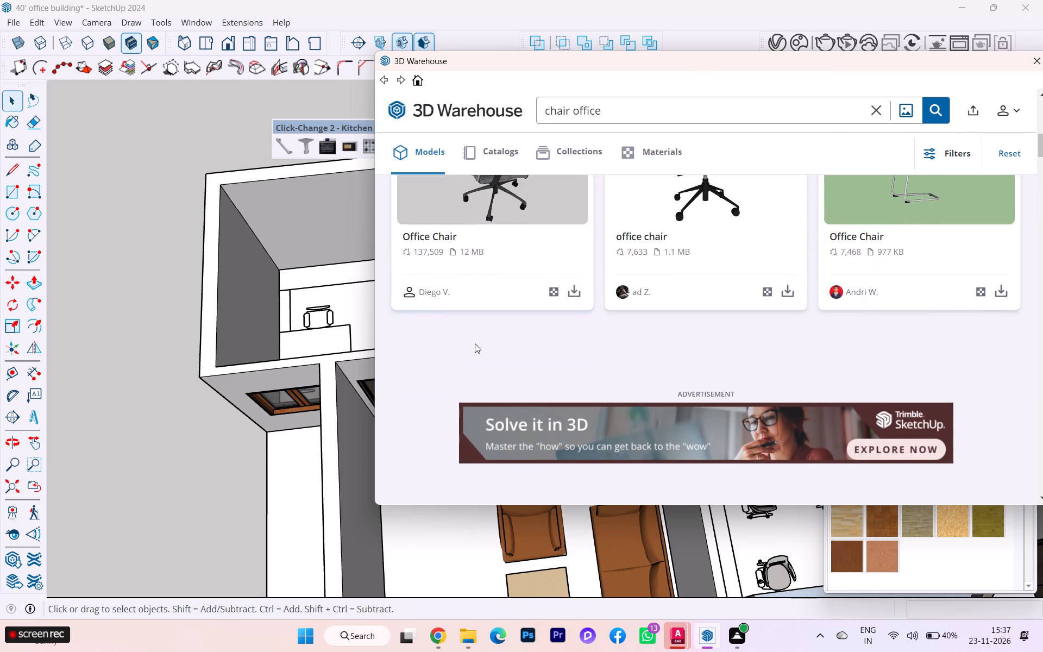
scroll(475, 343, "down", 1)
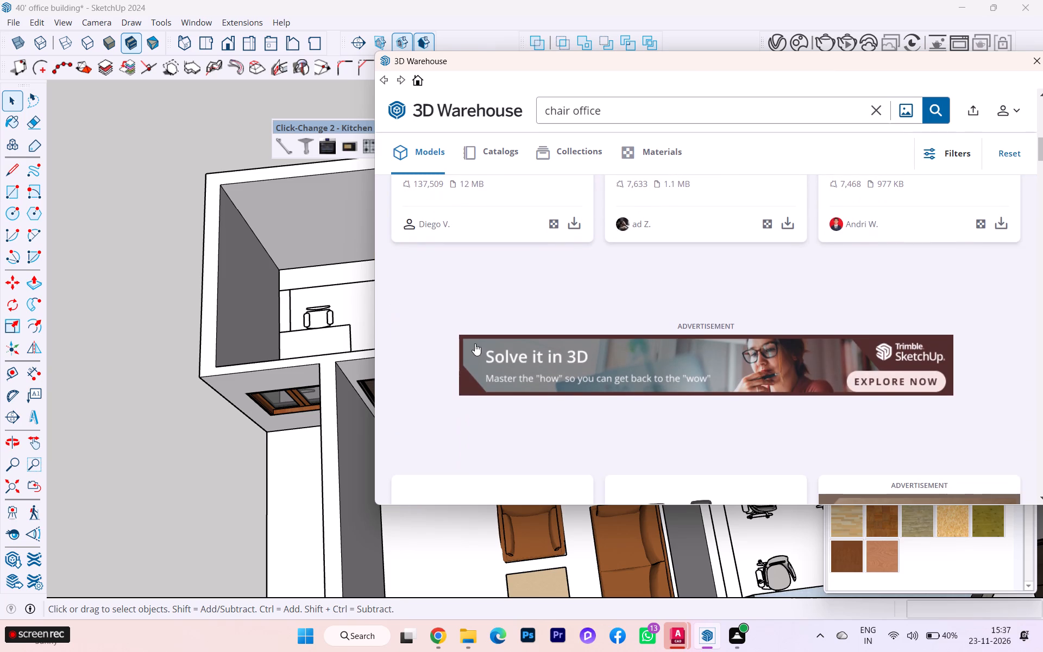
scroll(475, 343, "down", 2)
scroll(475, 343, "up", 3)
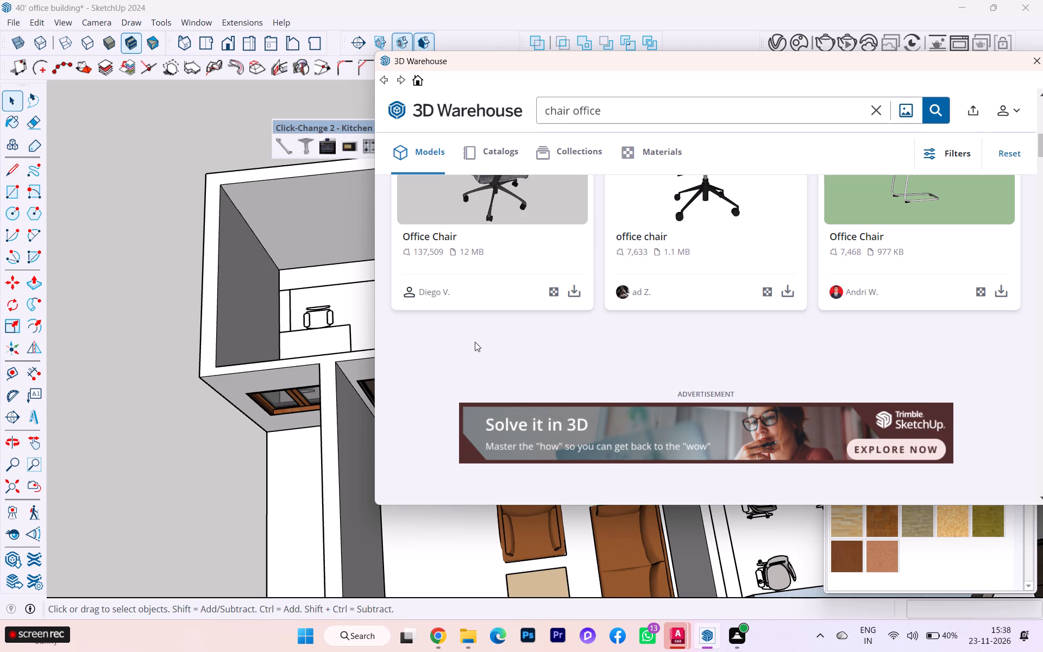
scroll(475, 342, "down", 8)
scroll(537, 384, "down", 2)
scroll(537, 384, "up", 3)
scroll(537, 384, "down", 1)
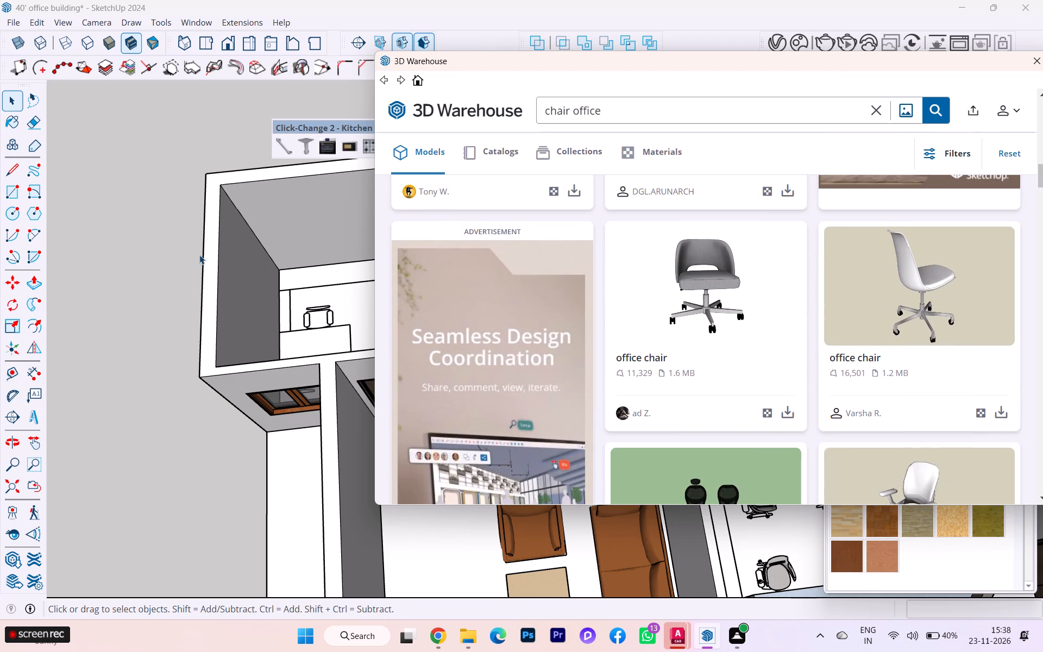
left_click(181, 246)
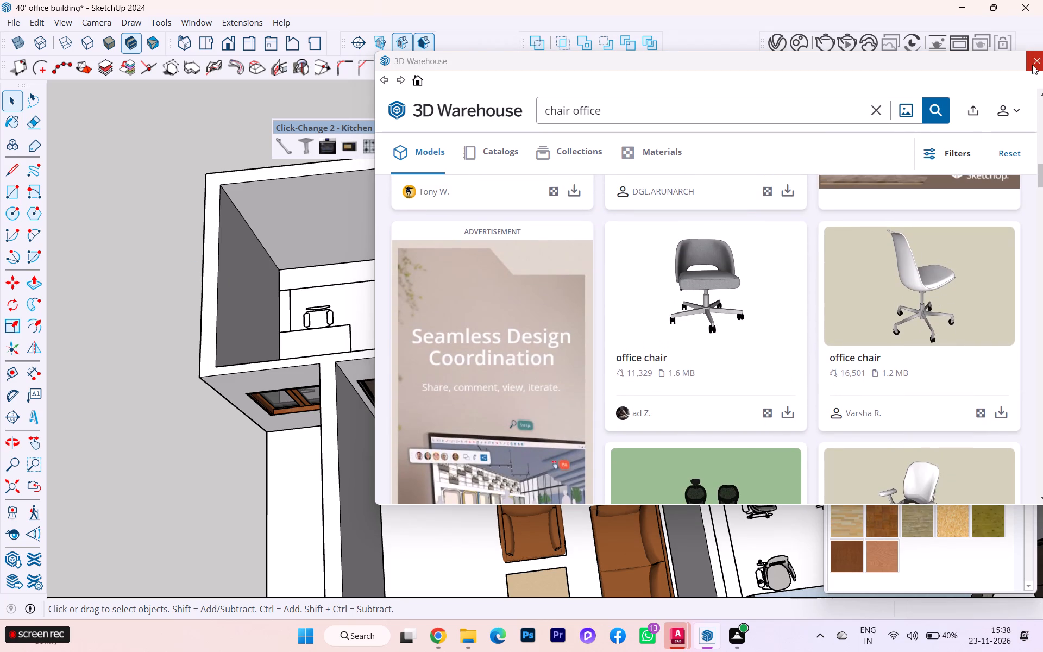
left_click(1032, 65)
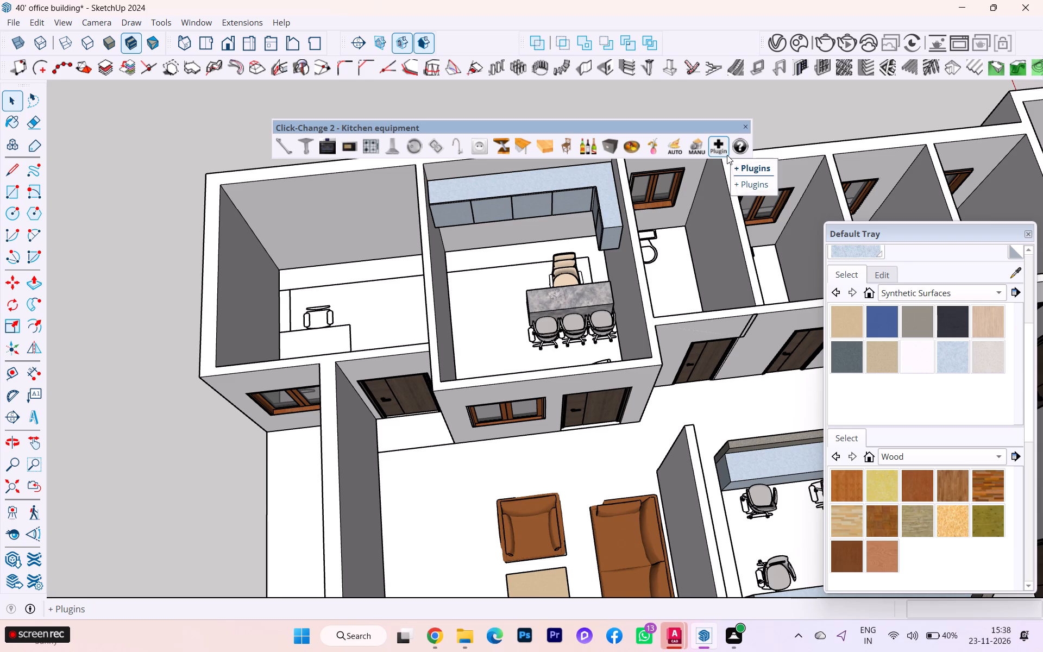
Examine the unfurnished corner room and the furnished cabinet office beside it from several angles.
scroll(567, 157, "down", 2)
scroll(363, 262, "down", 1)
middle_click_drag(362, 265, 334, 340)
scroll(340, 286, "up", 3)
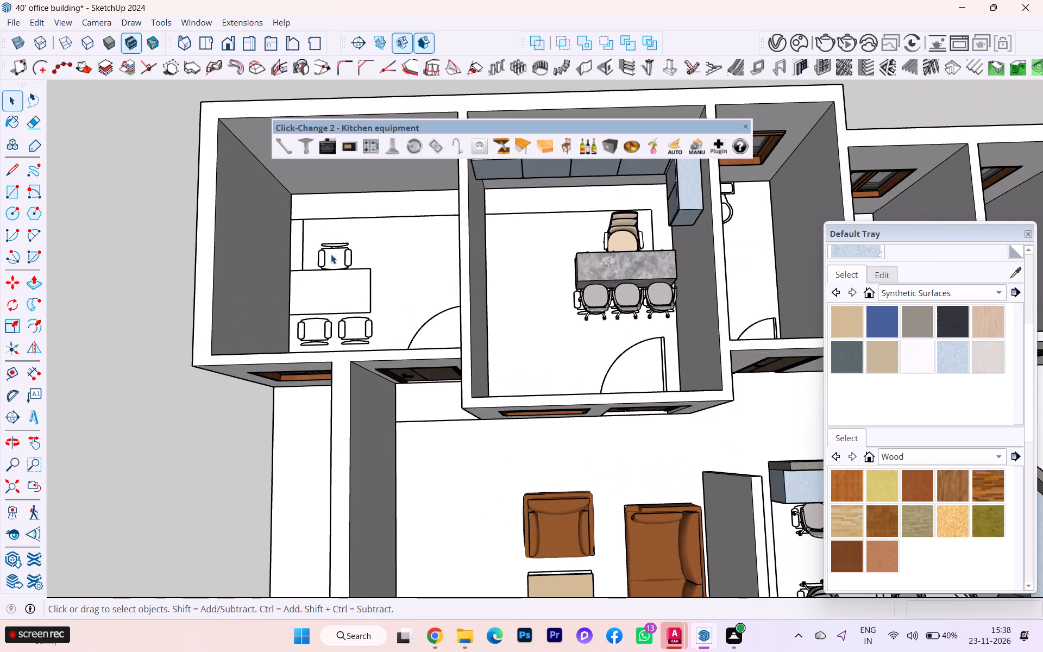
scroll(319, 217, "up", 4)
scroll(319, 211, "down", 1)
middle_click_drag(319, 211, 472, 175)
scroll(282, 279, "down", 2)
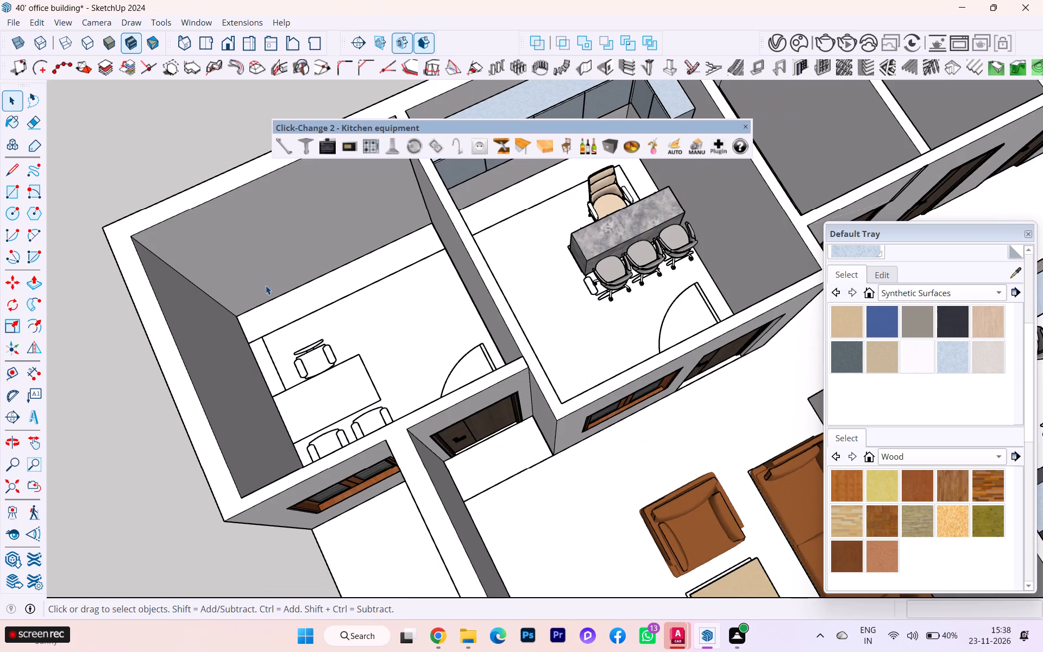
middle_click_drag(263, 285, 226, 243)
scroll(296, 299, "down", 4)
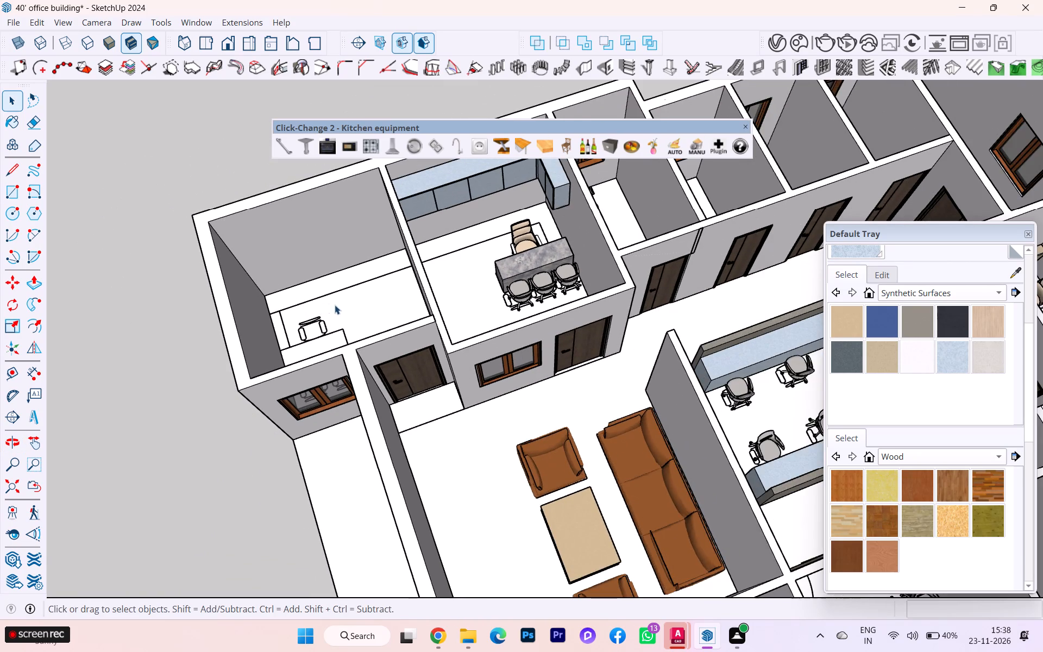
scroll(345, 304, "up", 2)
scroll(349, 302, "down", 2)
middle_click_drag(353, 314, 354, 389)
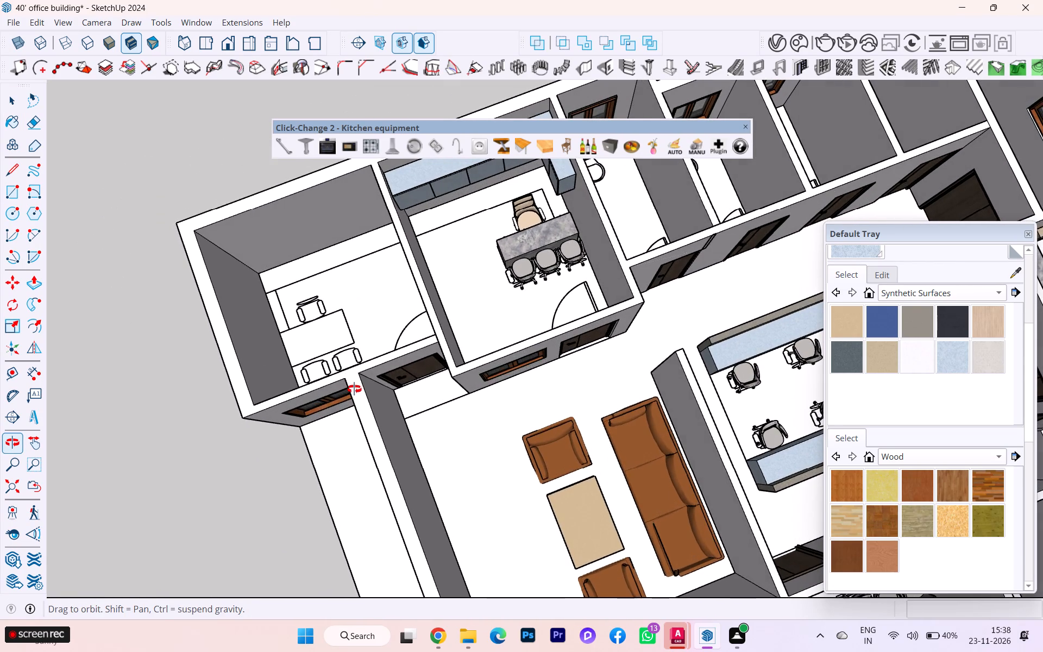
middle_click_drag(354, 389, 358, 396)
scroll(423, 338, "down", 4)
scroll(424, 338, "up", 3)
scroll(424, 338, "down", 2)
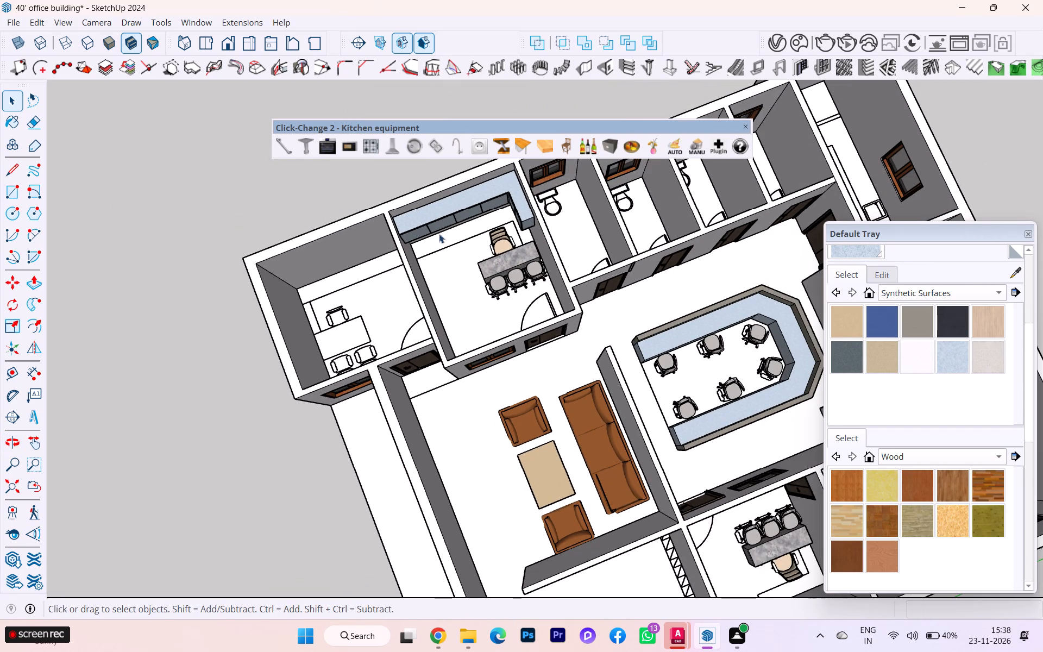
Mirror a copy of the L-shaped cabinet and desk-and-chairs set into the adjoining corner room, offsetting the Flip plane about 5' 4 3/4".
left_click(438, 225)
scroll(495, 267, "up", 2)
left_click(502, 269, "ctrl")
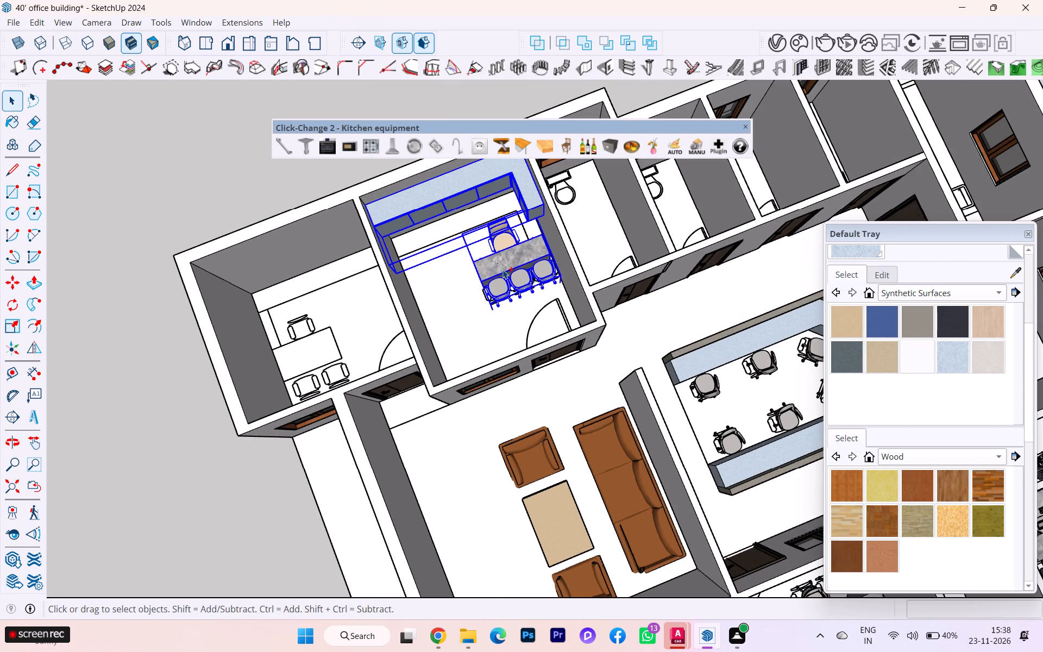
left_click(38, 343)
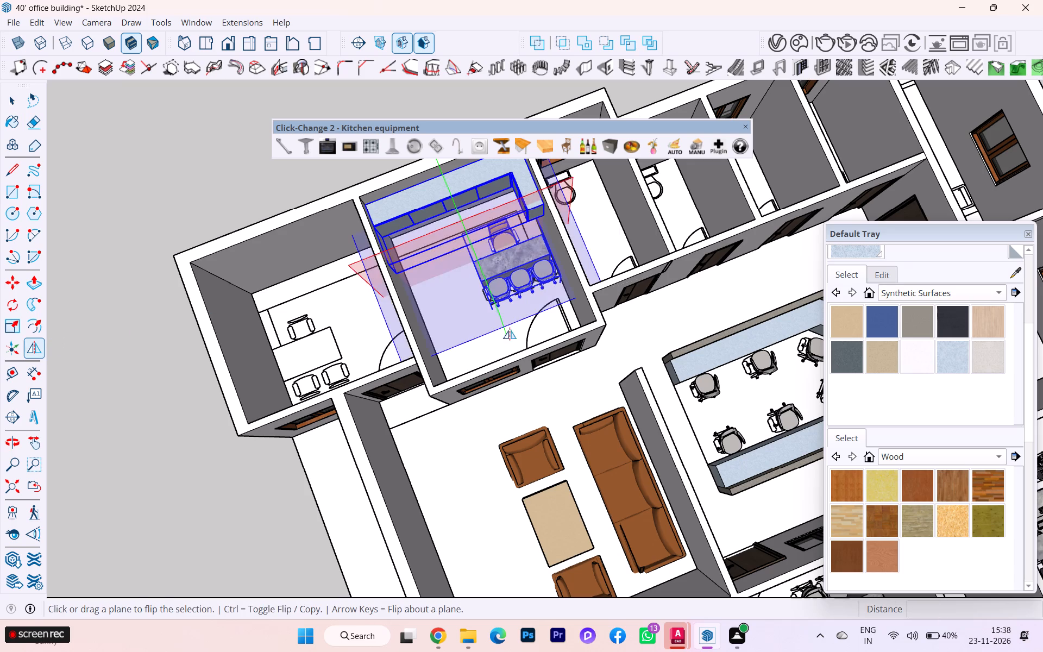
left_click_drag(474, 257, 445, 273)
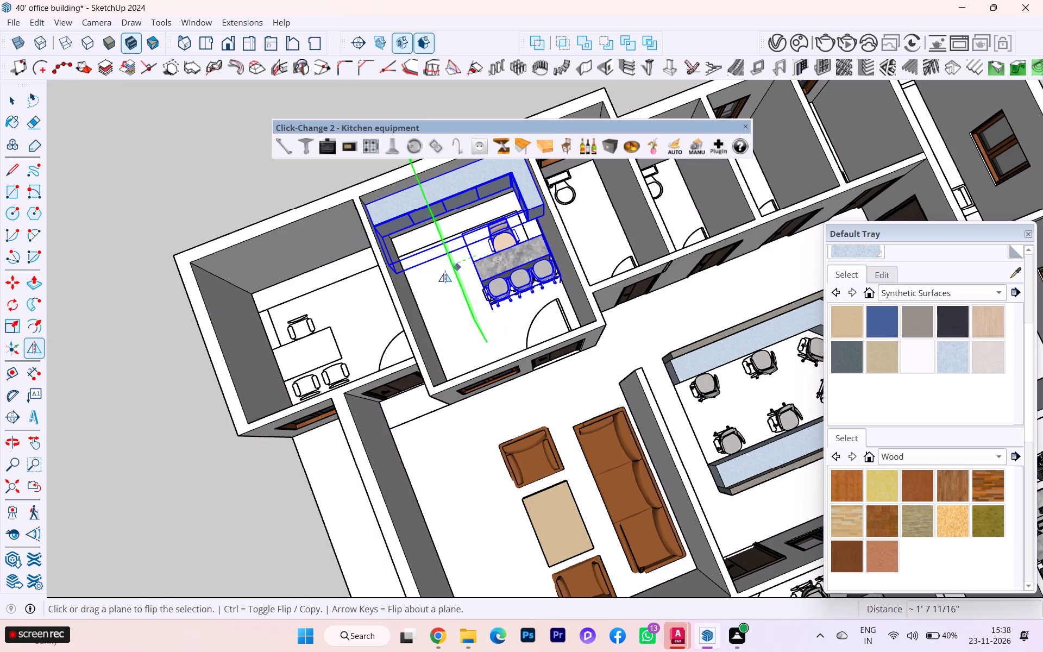
left_click_drag(445, 273, 374, 300)
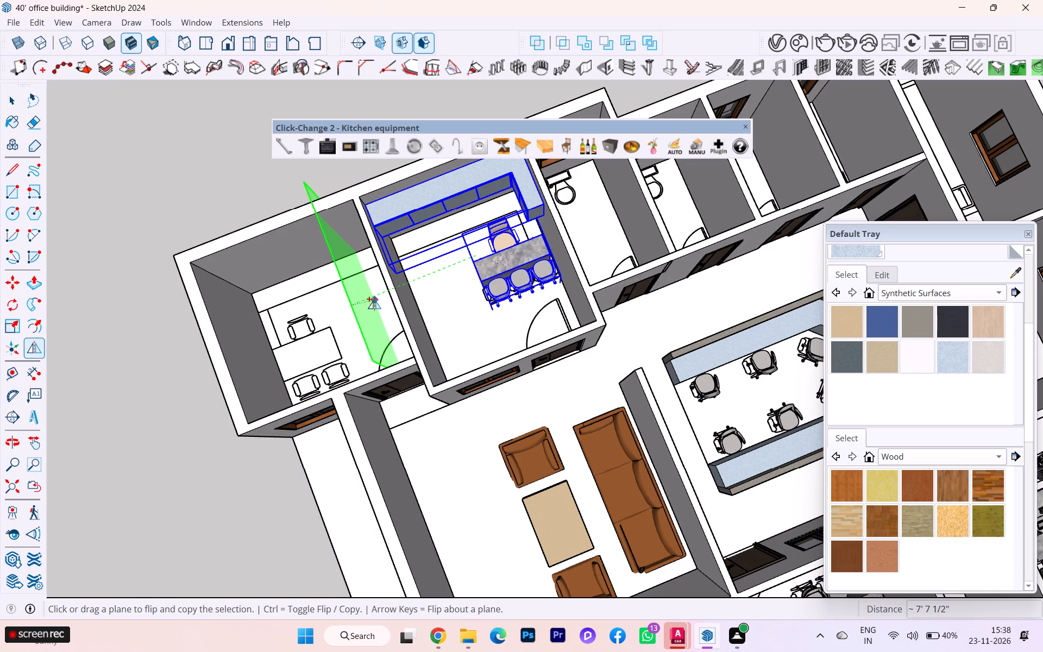
left_click_drag(374, 300, 393, 306)
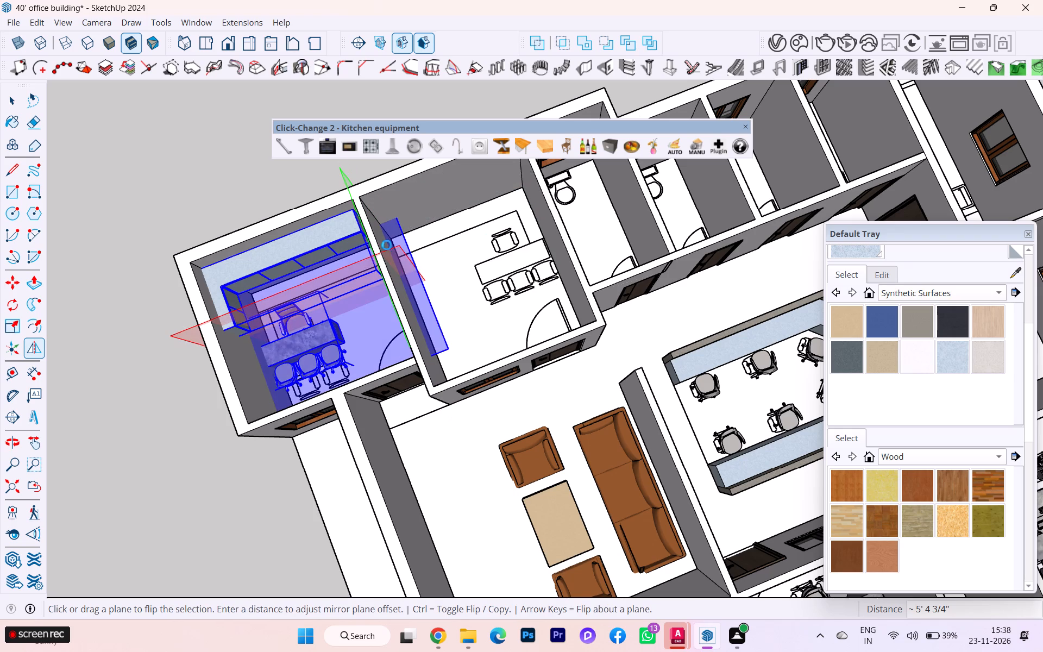
left_click(23, 101)
left_click(8, 101)
left_click(147, 147)
Move the corner room's L-shaped cabinet about 3 3/4" along the green axis, away from the outer side wall.
scroll(351, 346, "up", 1)
scroll(351, 346, "down", 3)
scroll(351, 346, "up", 2)
middle_click_drag(292, 331, 290, 325)
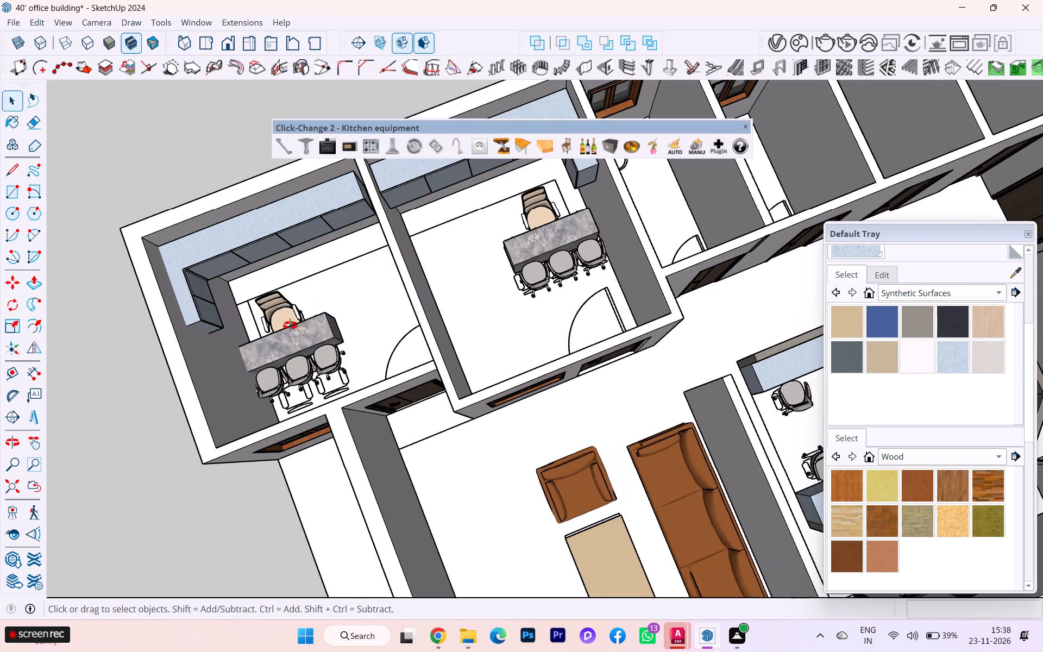
middle_click_drag(290, 325, 263, 241)
scroll(263, 240, "up", 1)
middle_click_drag(242, 258, 323, 223)
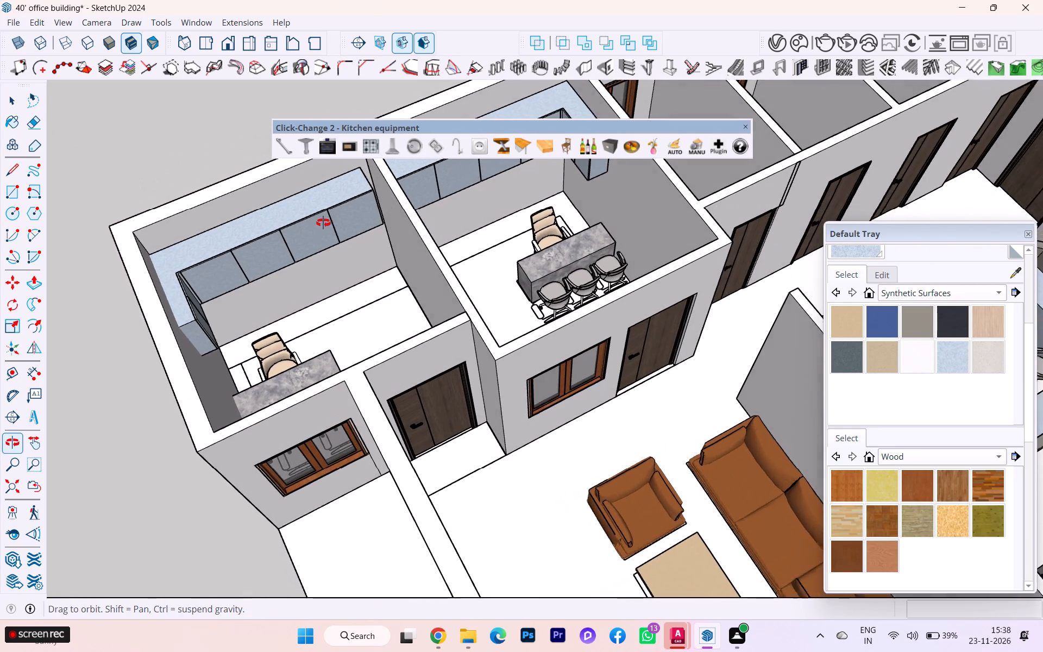
middle_click_drag(323, 223, 325, 222)
left_click(191, 326)
scroll(191, 329, "up", 2)
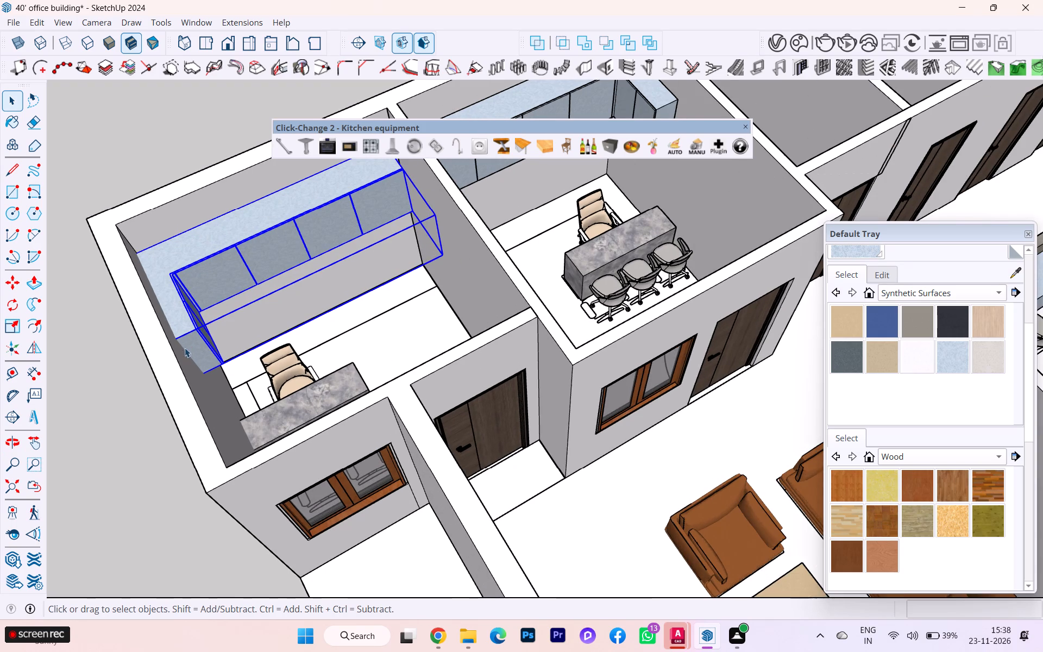
key("m")
scroll(205, 370, "down", 1)
scroll(205, 370, "up", 4)
left_click(166, 332)
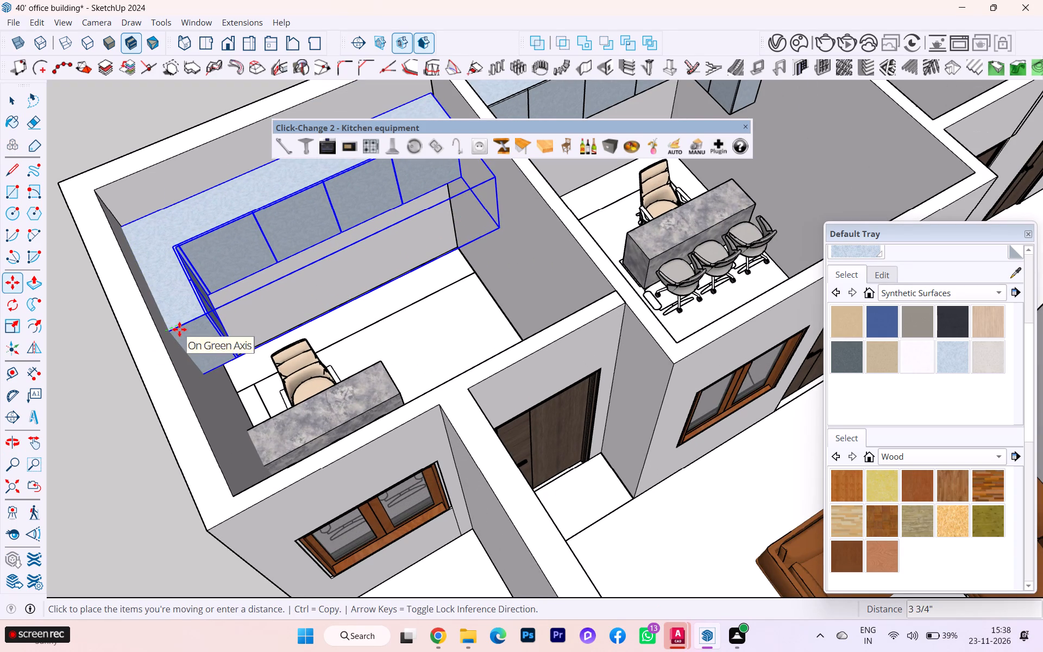
left_click(182, 328)
scroll(179, 338, "up", 3)
scroll(178, 338, "down", 2)
scroll(178, 338, "up", 2)
left_click(170, 330)
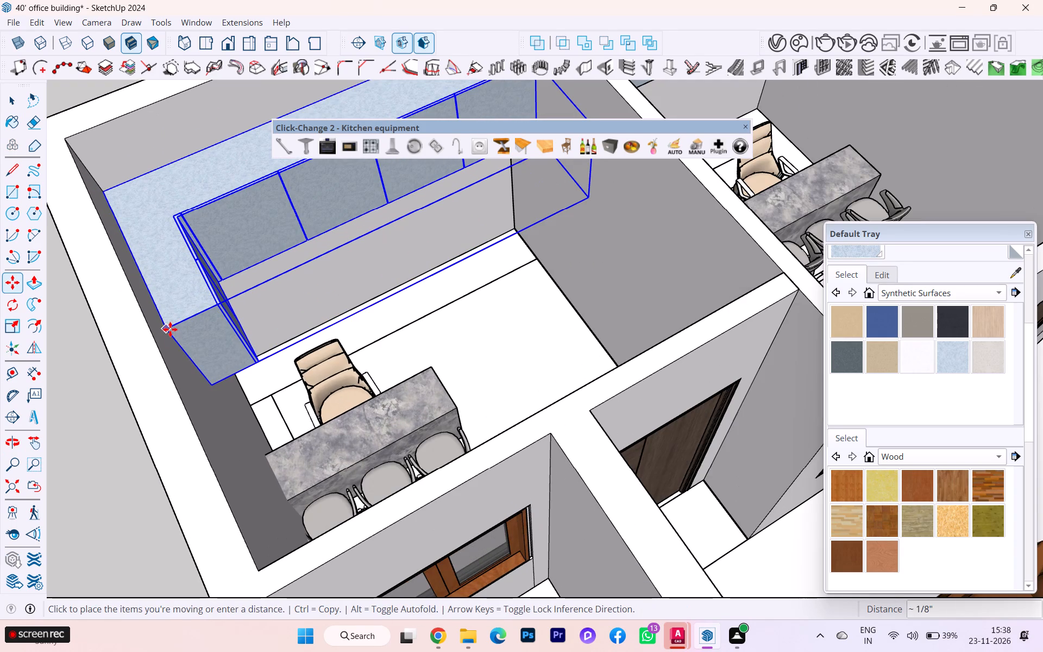
key("Escape")
scroll(269, 319, "down", 5)
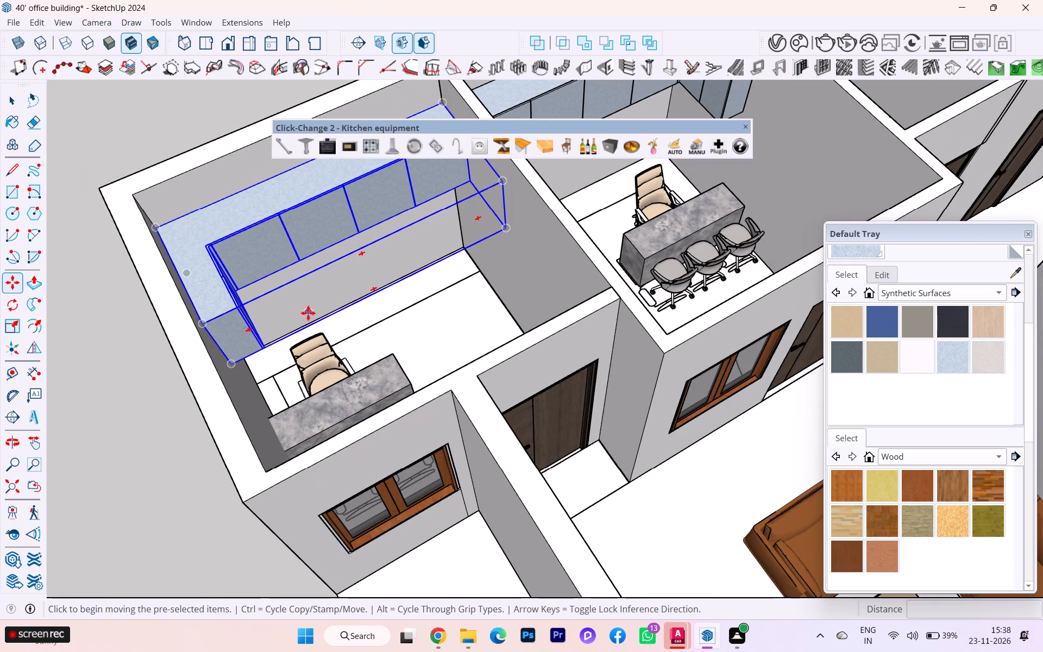
key("Escape")
middle_click_drag(277, 327, 173, 338)
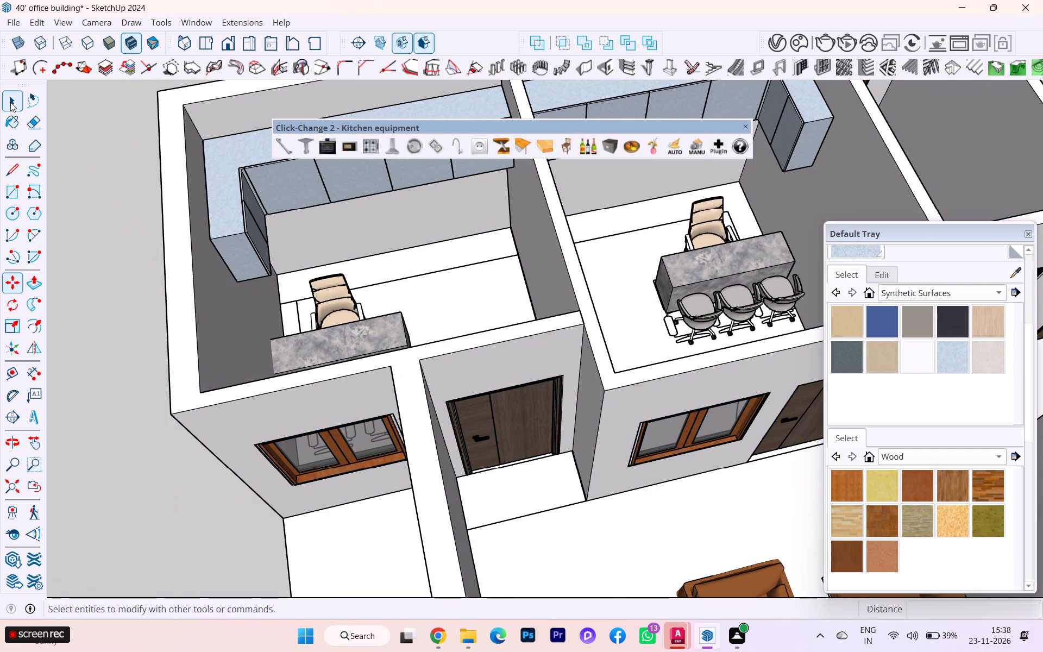
left_click(11, 102)
left_click(86, 167)
Move the corner room's desk-and-chairs set about 4 1/8" along the green axis, away from the outer side wall.
scroll(233, 237, "down", 1)
middle_click_drag(234, 239, 281, 294)
left_click(330, 367)
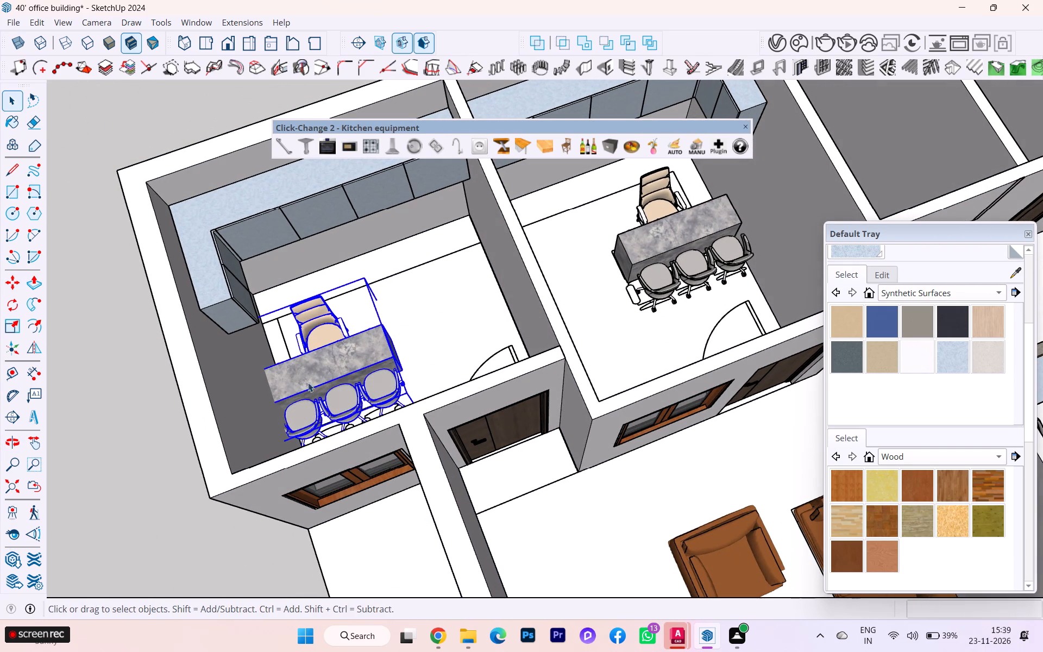
key("m")
scroll(261, 408, "up", 5)
left_click(281, 398)
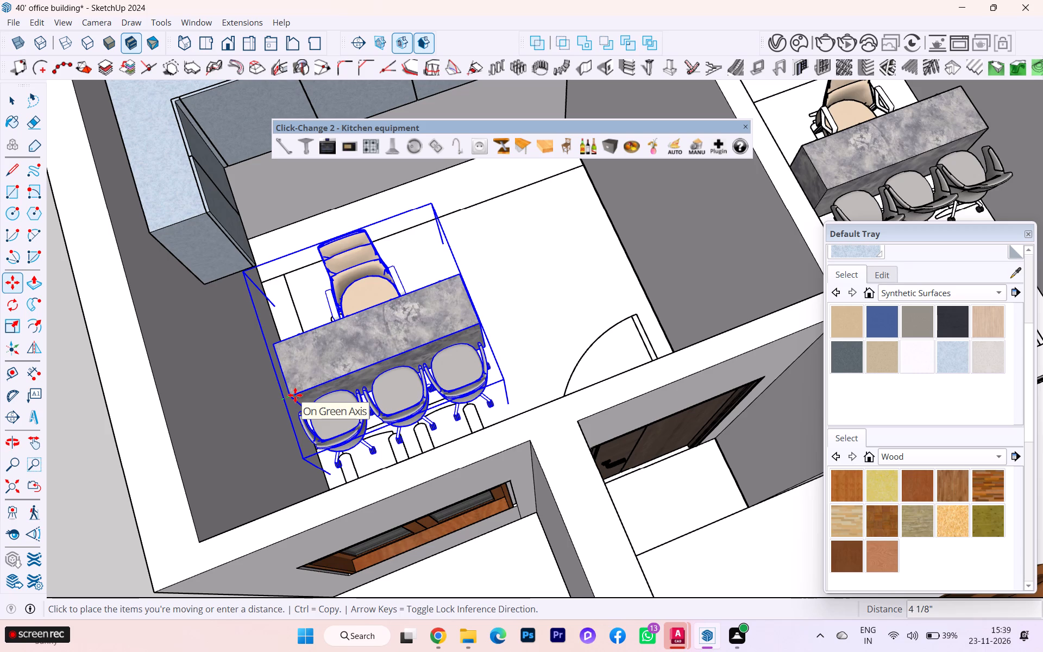
left_click(295, 395)
scroll(419, 339, "down", 6)
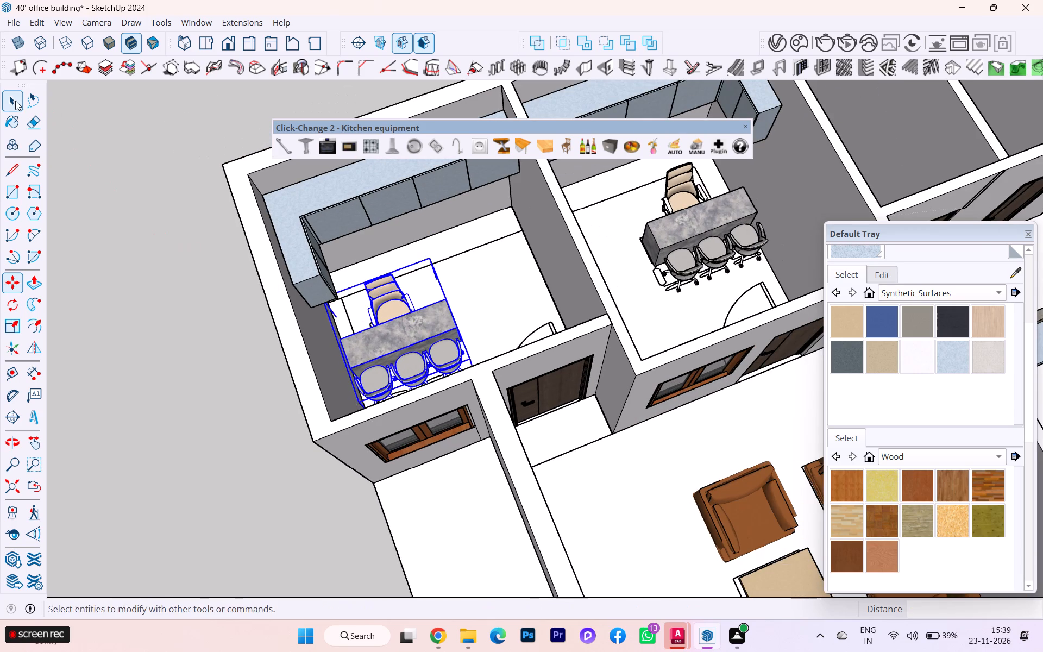
left_click(15, 101)
left_click(129, 179)
Review the two furnished offices and the rest of the building's rooms from several angles.
scroll(265, 242, "down", 3)
middle_click_drag(281, 267, 197, 171)
scroll(191, 206, "down", 1)
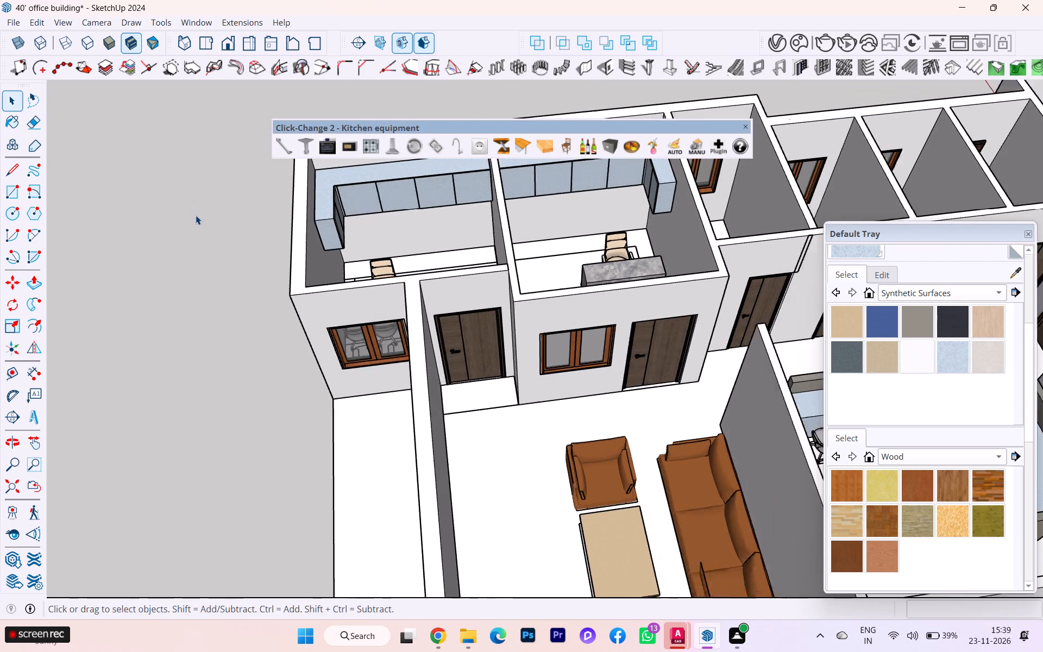
scroll(196, 215, "down", 2)
scroll(228, 250, "down", 2)
middle_click_drag(239, 250, 259, 153)
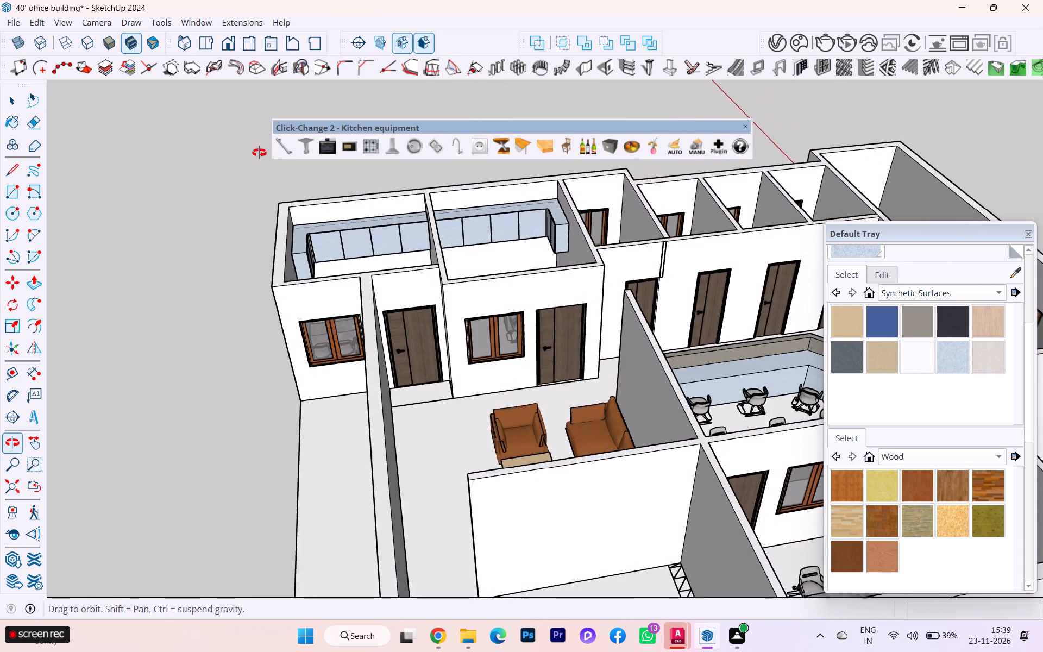
middle_click_drag(259, 153, 260, 152)
scroll(260, 152, "up", 1)
scroll(275, 219, "down", 3)
scroll(497, 304, "down", 2)
middle_click_drag(602, 296, 280, 300)
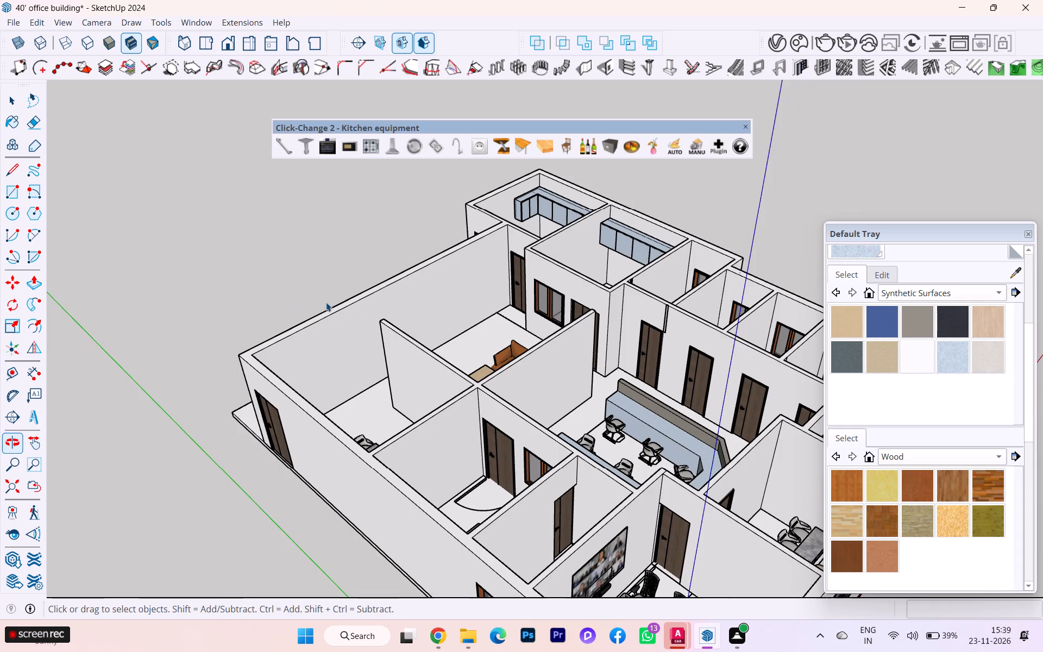
scroll(650, 283, "up", 2)
scroll(650, 283, "down", 1)
scroll(650, 283, "up", 1)
scroll(560, 293, "down", 2)
middle_click_drag(559, 293, 579, 386)
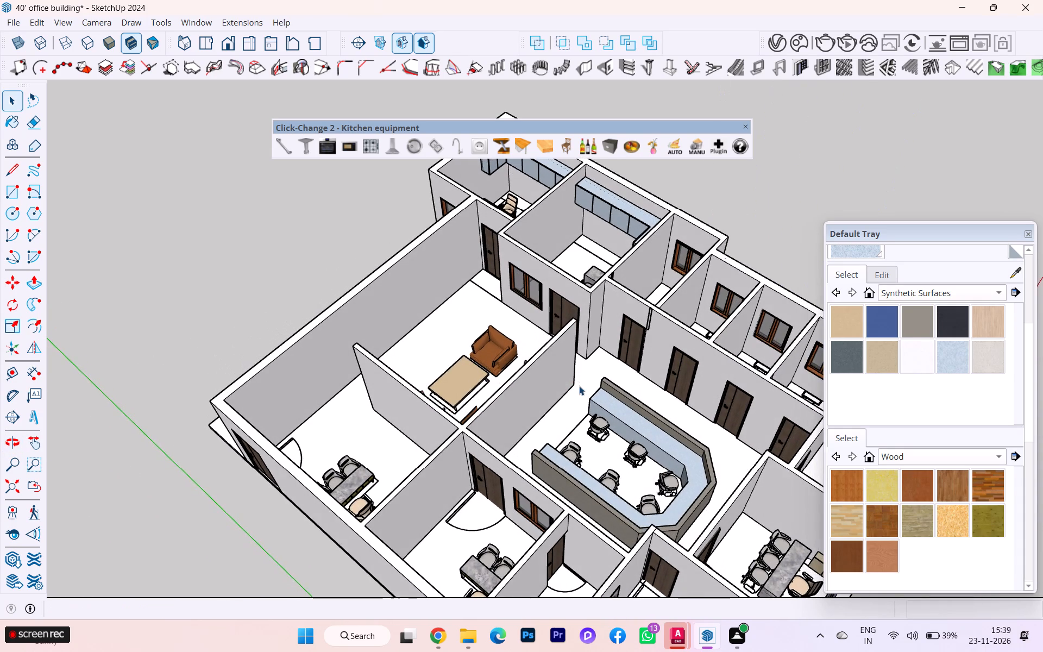
scroll(567, 342, "up", 1)
scroll(567, 342, "down", 1)
scroll(566, 342, "up", 2)
scroll(377, 323, "down", 2)
middle_click_drag(373, 323, 462, 321)
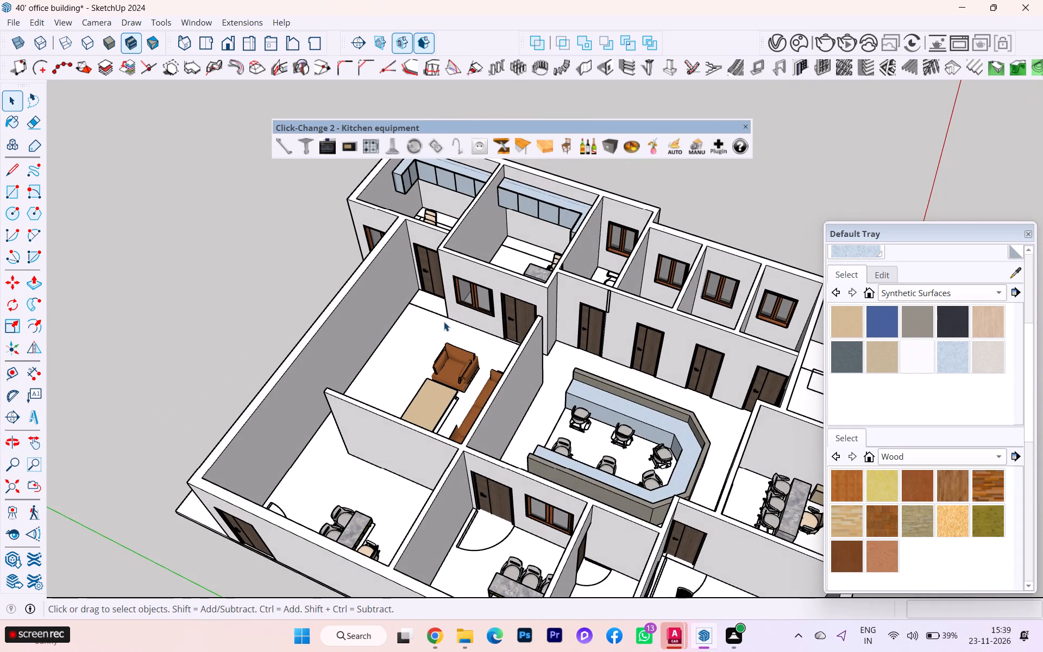
scroll(394, 326, "down", 5)
middle_click_drag(418, 336, 554, 327)
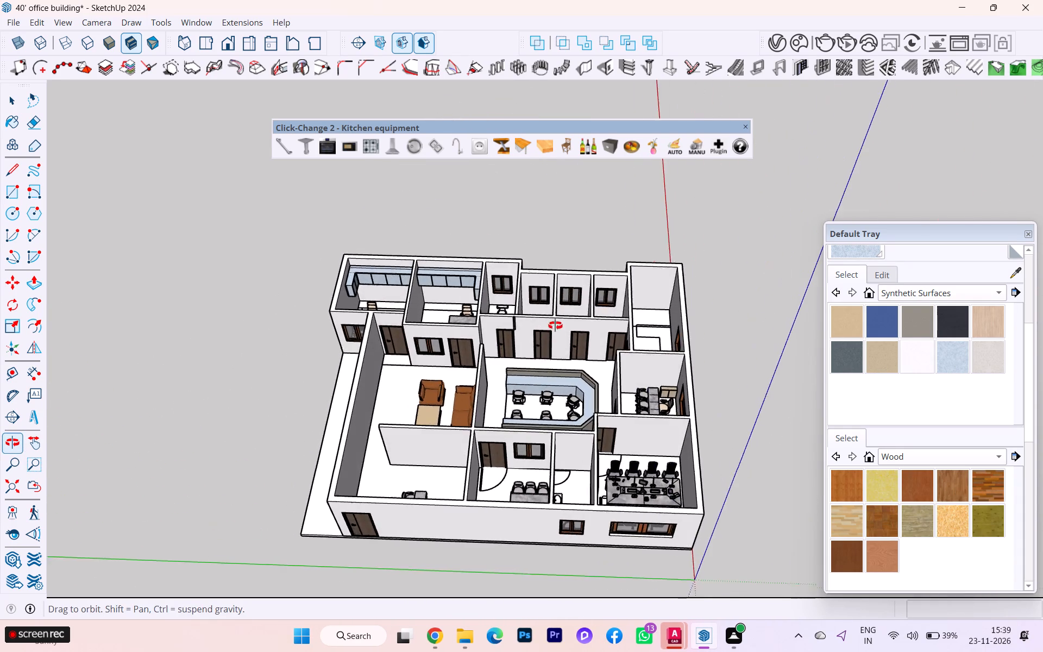
scroll(495, 268, "up", 4)
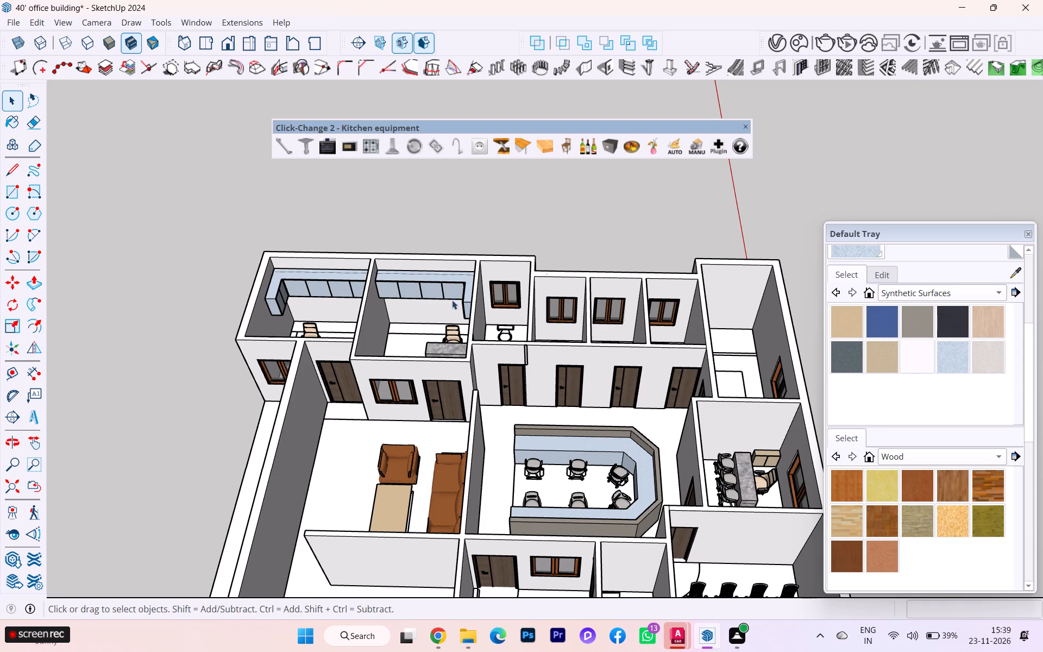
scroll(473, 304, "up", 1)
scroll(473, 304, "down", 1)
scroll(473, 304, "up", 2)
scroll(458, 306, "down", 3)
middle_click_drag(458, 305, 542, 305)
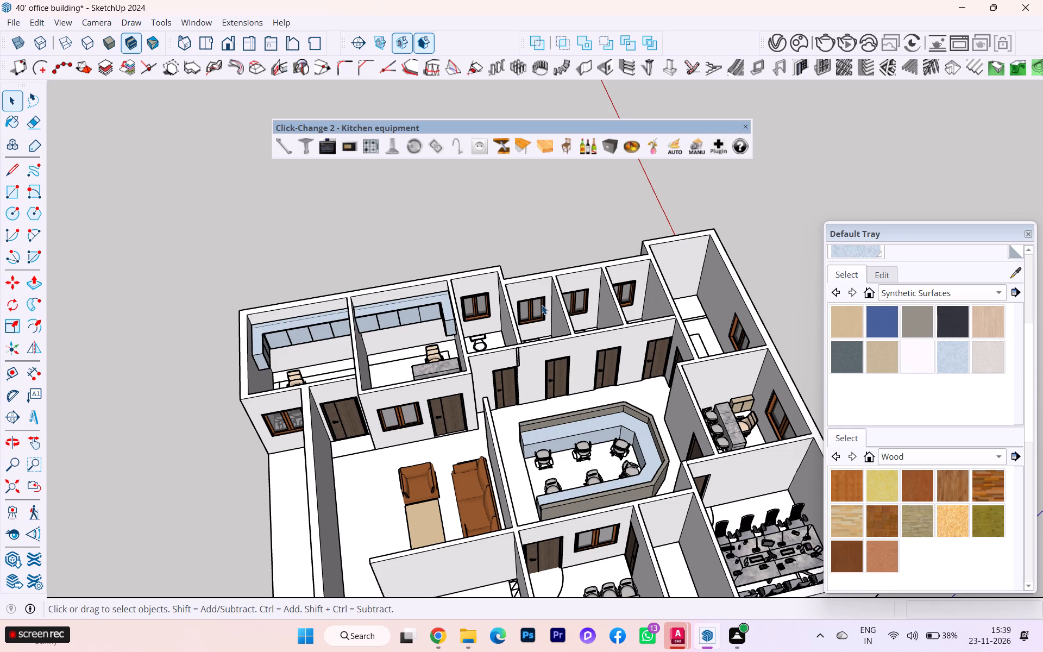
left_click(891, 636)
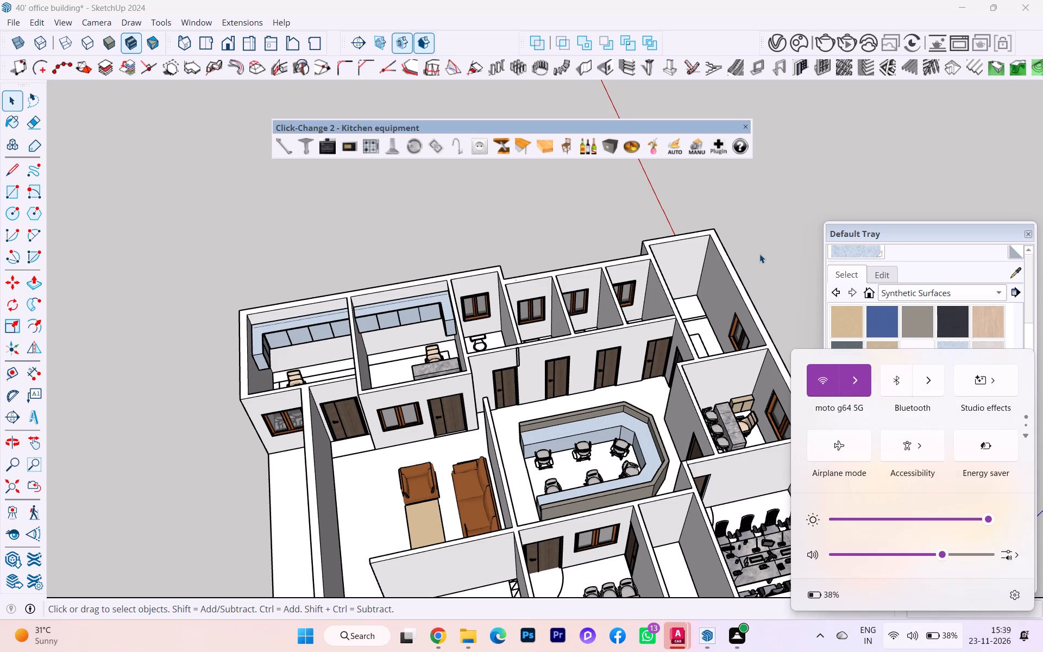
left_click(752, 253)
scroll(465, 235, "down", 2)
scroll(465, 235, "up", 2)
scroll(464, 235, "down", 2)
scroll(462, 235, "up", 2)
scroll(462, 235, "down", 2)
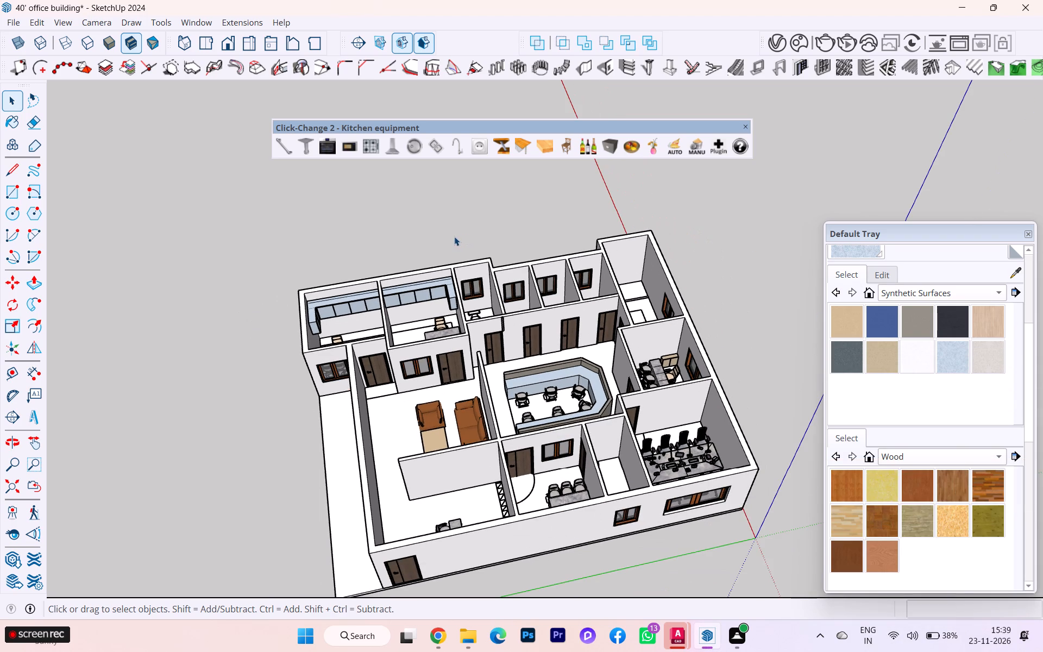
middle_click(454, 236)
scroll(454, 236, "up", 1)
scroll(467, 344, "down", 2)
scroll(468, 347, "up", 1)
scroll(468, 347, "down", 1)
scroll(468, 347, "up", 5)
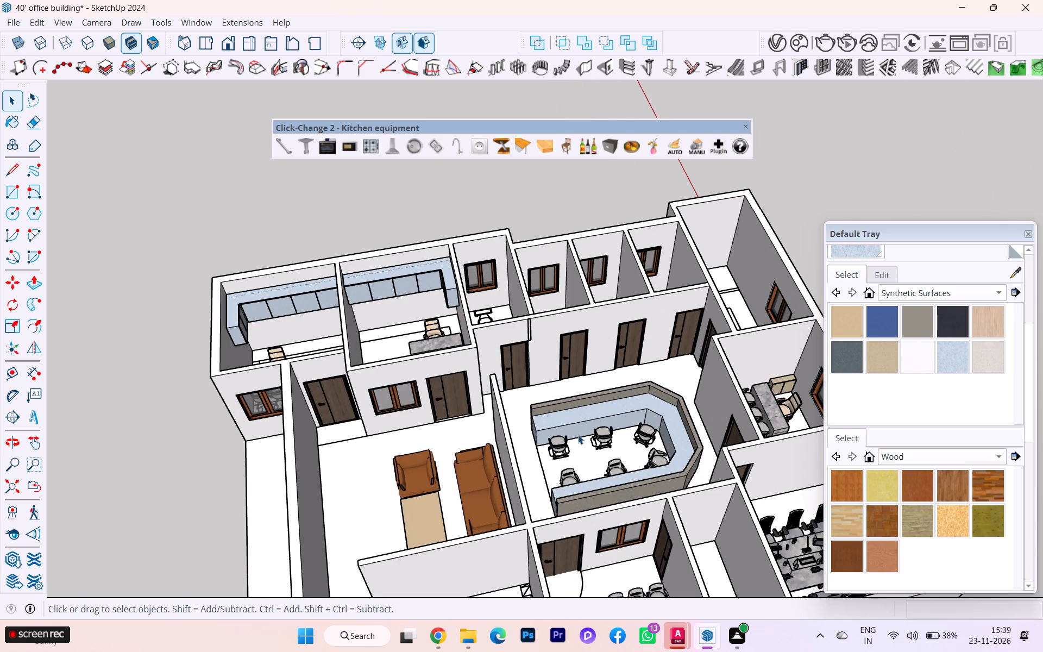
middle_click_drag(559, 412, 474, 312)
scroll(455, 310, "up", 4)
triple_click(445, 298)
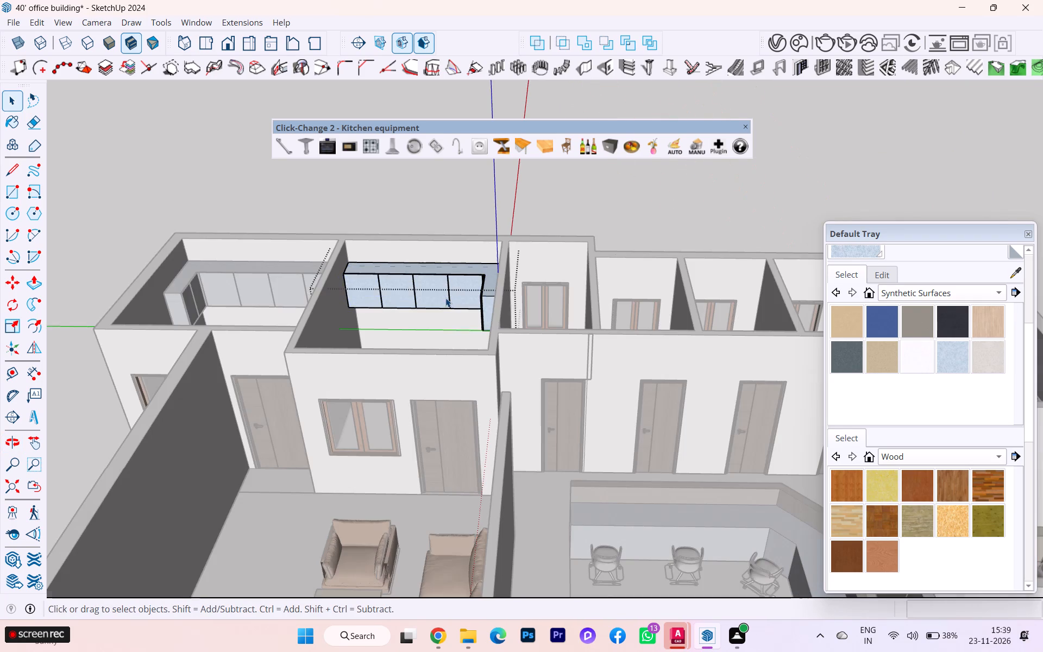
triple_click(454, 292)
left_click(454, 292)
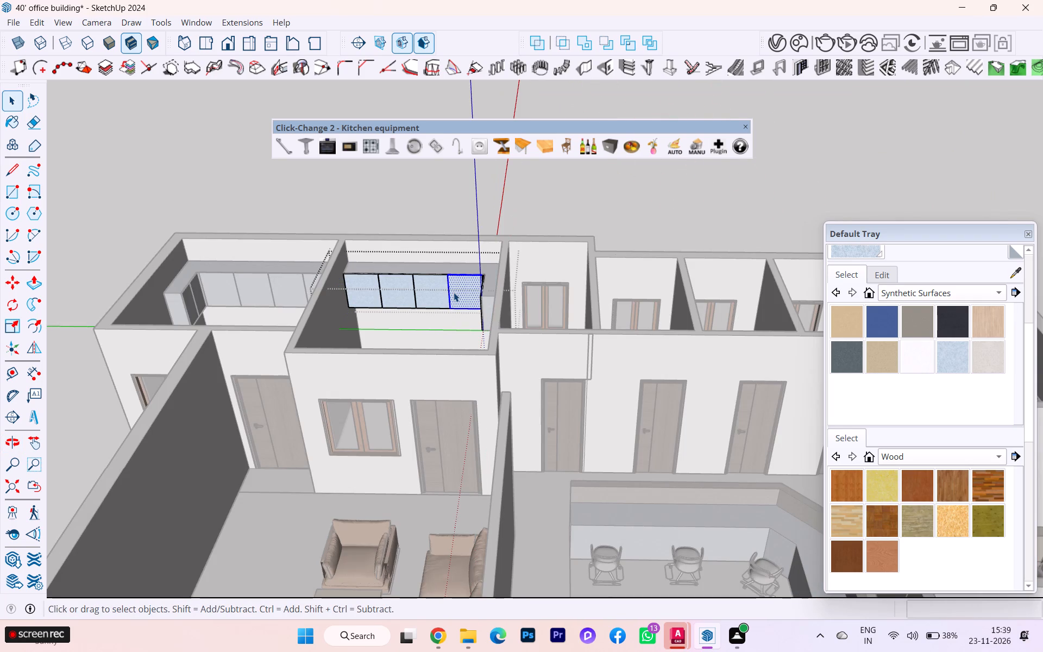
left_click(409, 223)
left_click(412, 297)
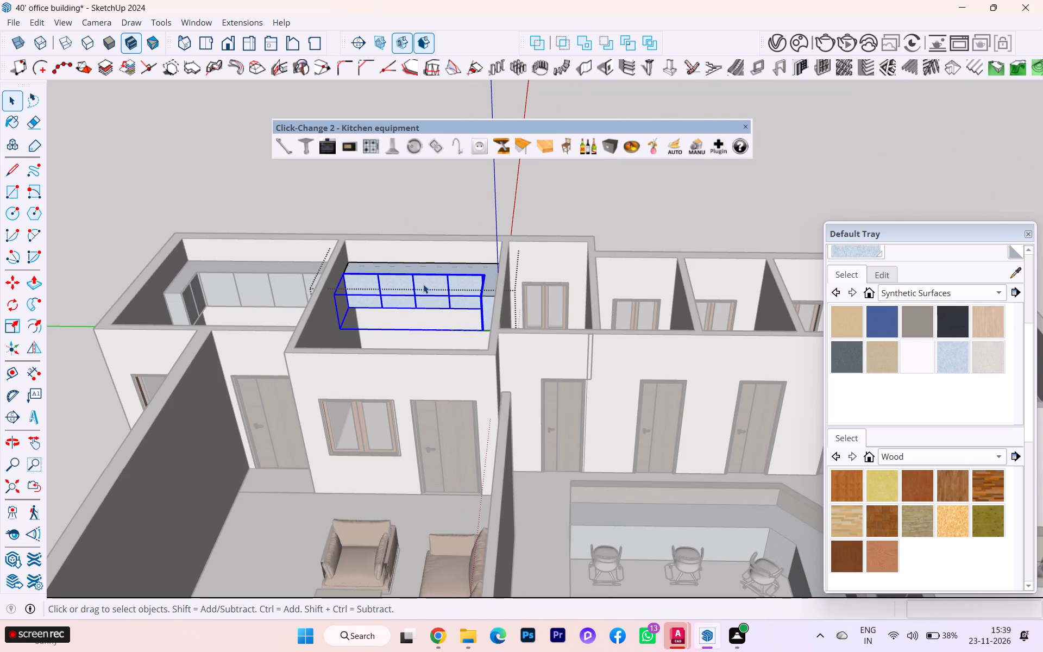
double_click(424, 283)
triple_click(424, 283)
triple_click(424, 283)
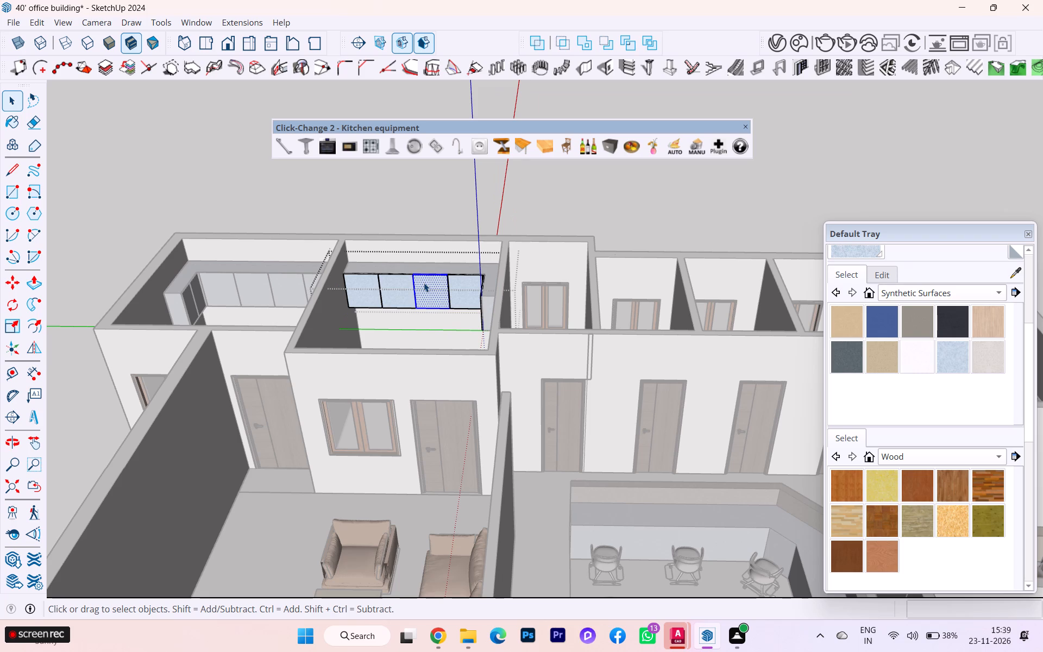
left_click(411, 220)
Paint all the door fronts of the L-shaped cabinet in the office beside the toilets with the grey Synthetic Surfaces material.
left_click_drag(351, 272, 474, 328)
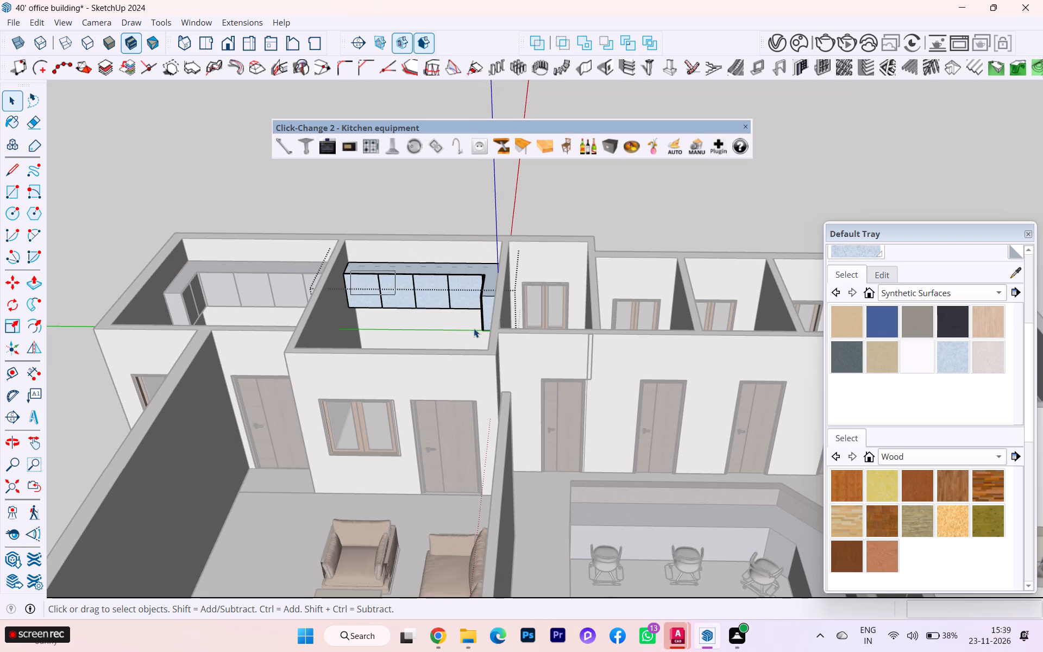
left_click_drag(474, 328, 514, 343)
double_click(425, 299)
left_click_drag(345, 267, 581, 333)
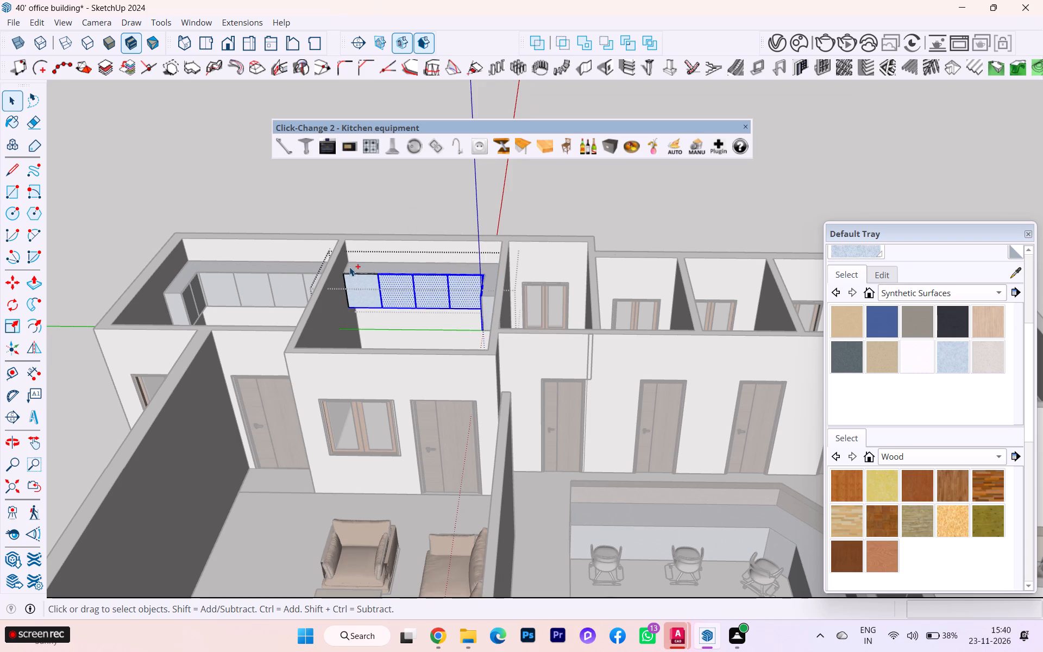
left_click_drag(329, 259, 437, 333, "ctrl")
left_click(912, 324)
left_click(400, 300)
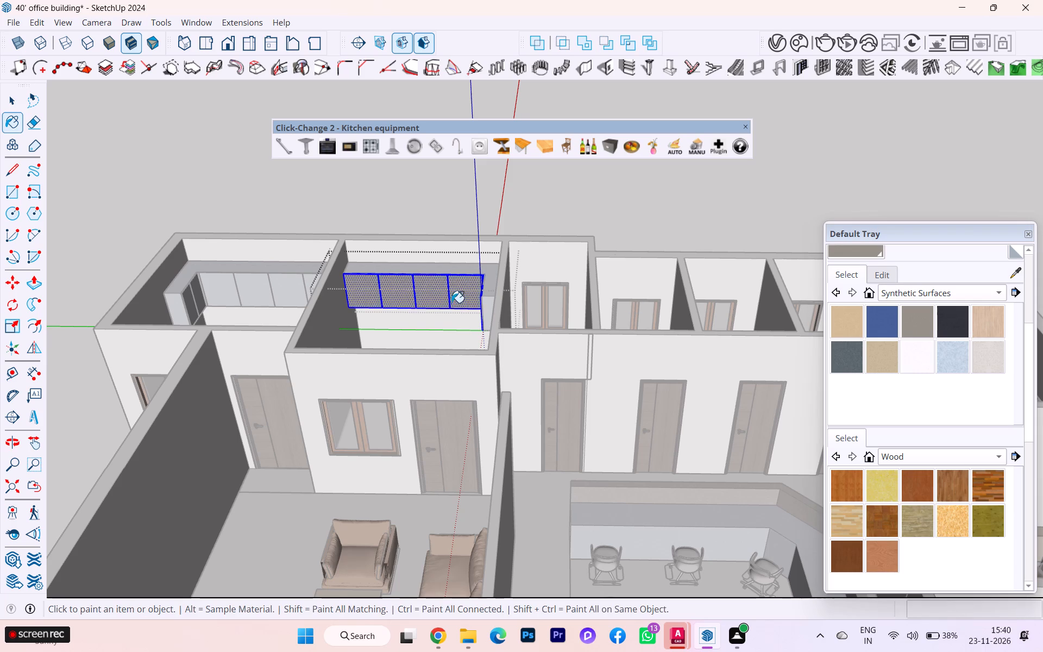
scroll(483, 313, "down", 1)
middle_click_drag(497, 319, 720, 315)
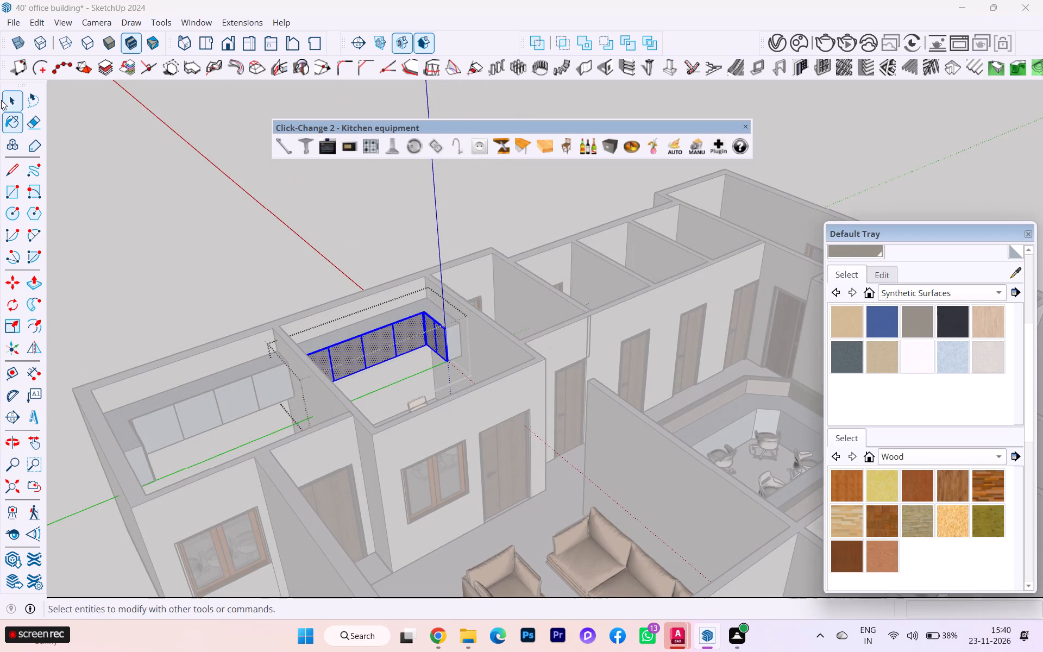
left_click(1, 100)
left_click(149, 137)
scroll(290, 237, "down", 1)
middle_click_drag(291, 239, 192, 246)
left_click(215, 241)
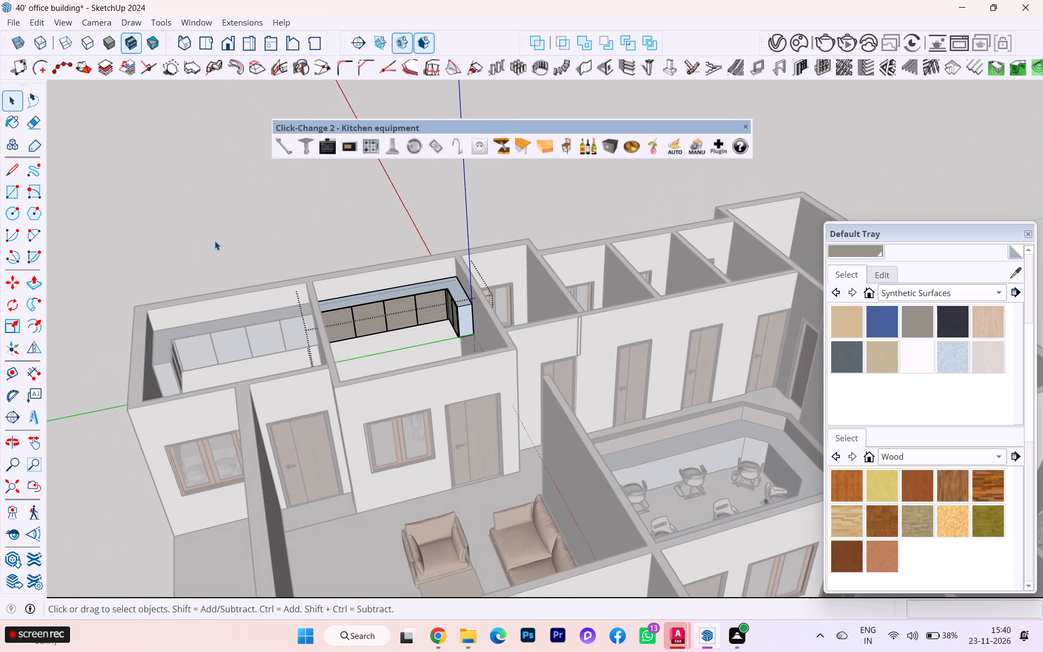
Paint all the door fronts of the mirrored L-shaped cabinet in the outer corner office with the same grey Synthetic Surfaces material.
scroll(518, 398, "up", 3)
scroll(460, 323, "up", 3)
scroll(692, 269, "down", 5)
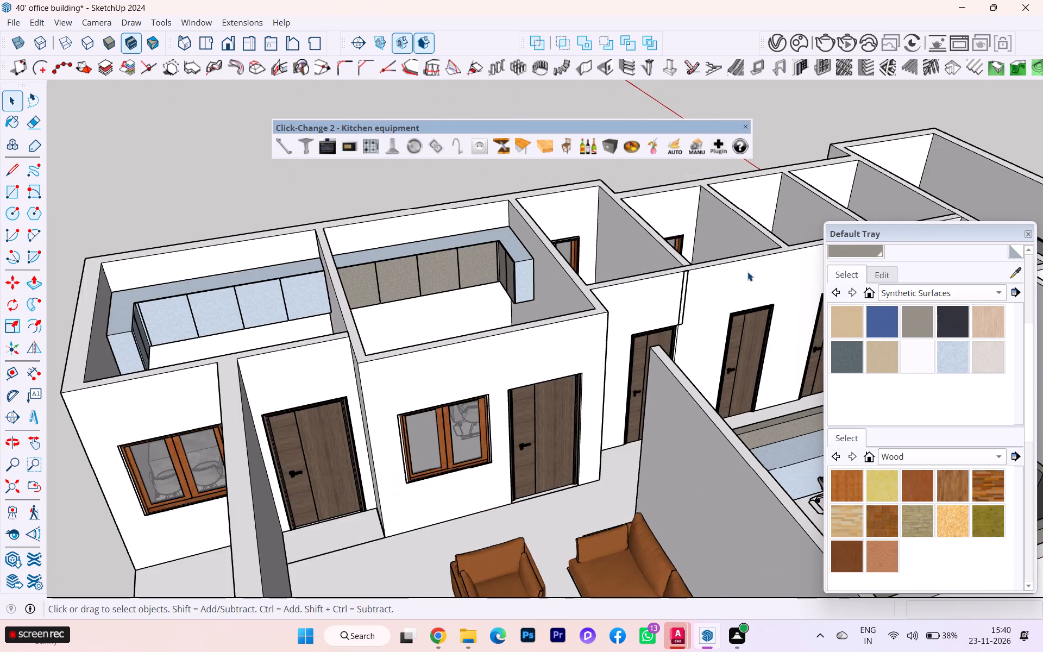
scroll(747, 272, "down", 1)
scroll(747, 272, "up", 1)
double_click(301, 307)
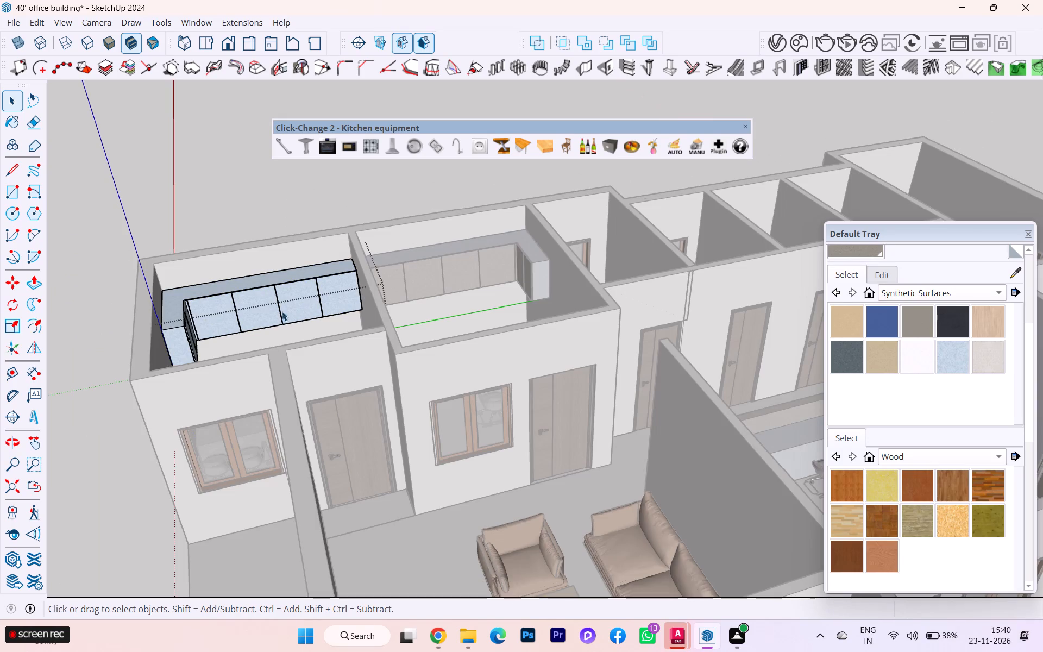
left_click_drag(139, 283, 345, 347, "ctrl")
left_click_drag(179, 270, 385, 331)
scroll(349, 324, "down", 1)
middle_click_drag(340, 325, 248, 328)
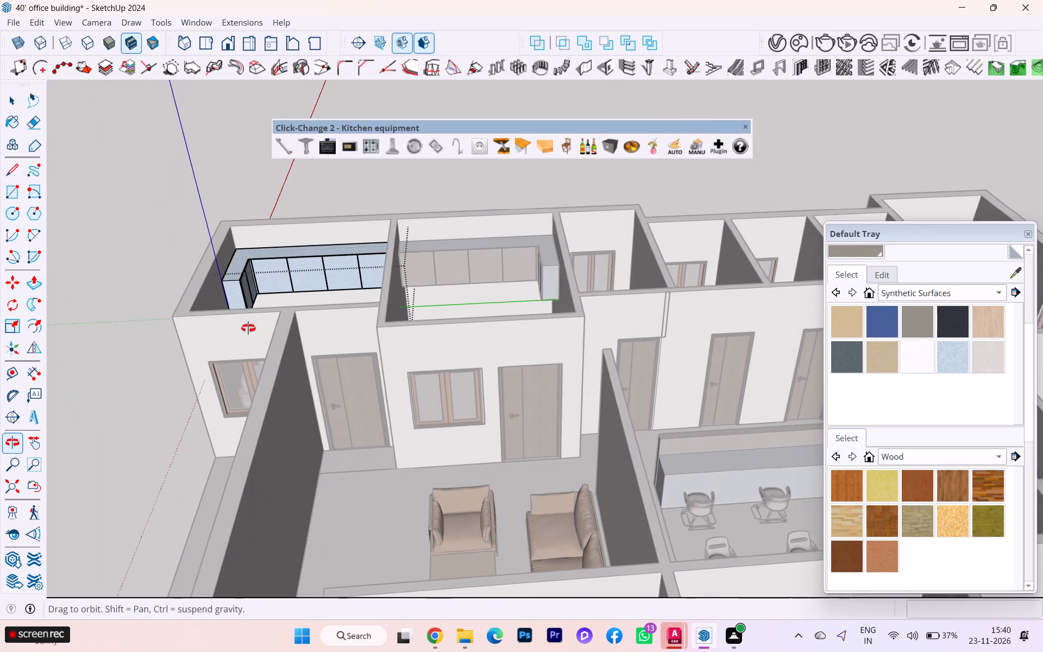
middle_click_drag(248, 328, 247, 328)
double_click(326, 271)
left_click_drag(166, 249, 499, 316)
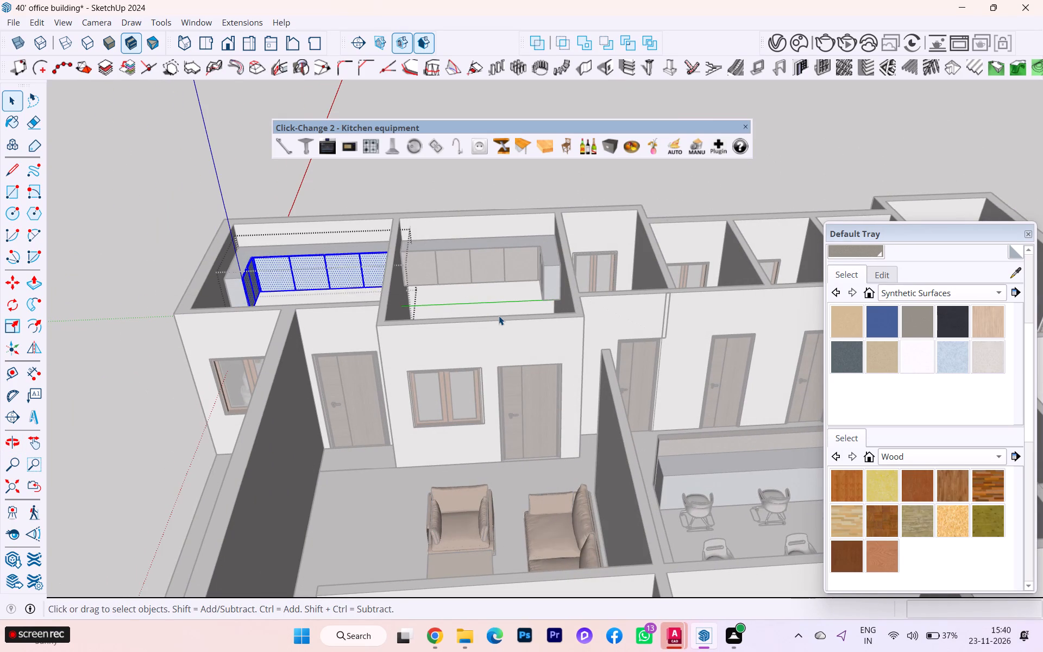
left_click(910, 323)
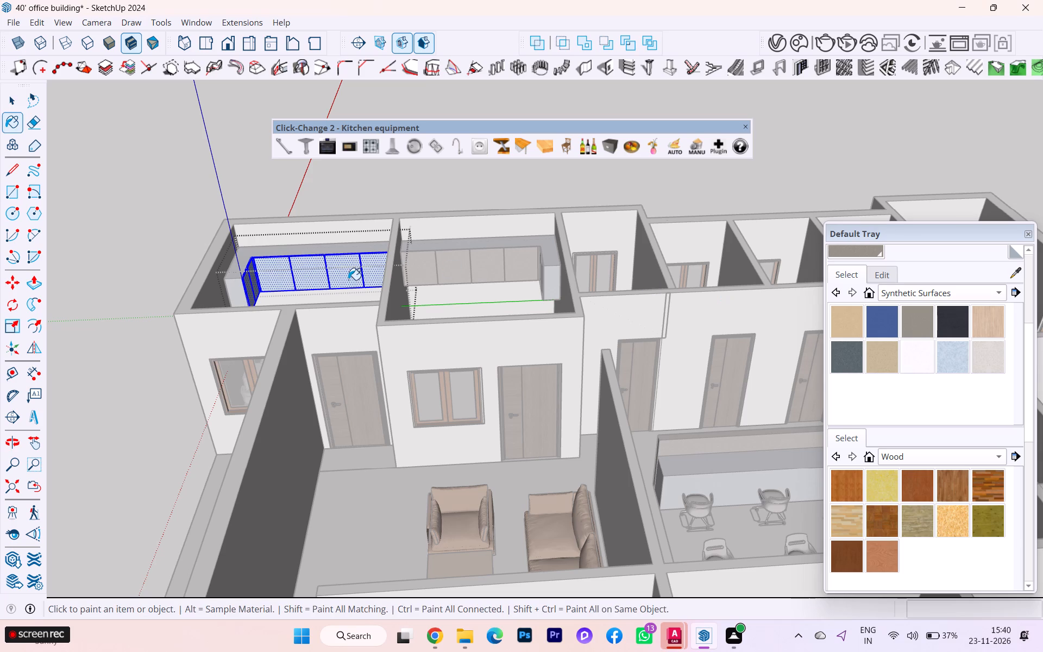
left_click(348, 280)
left_click(1, 95)
left_click(8, 96)
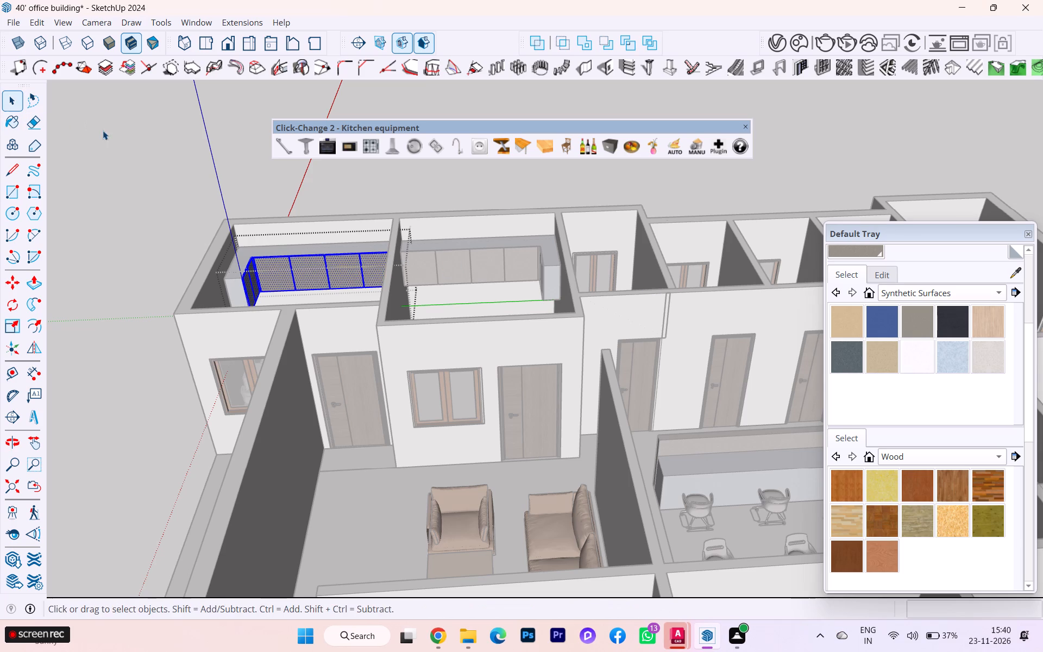
left_click(103, 130)
scroll(244, 218, "down", 1)
middle_click_drag(247, 219, 290, 201)
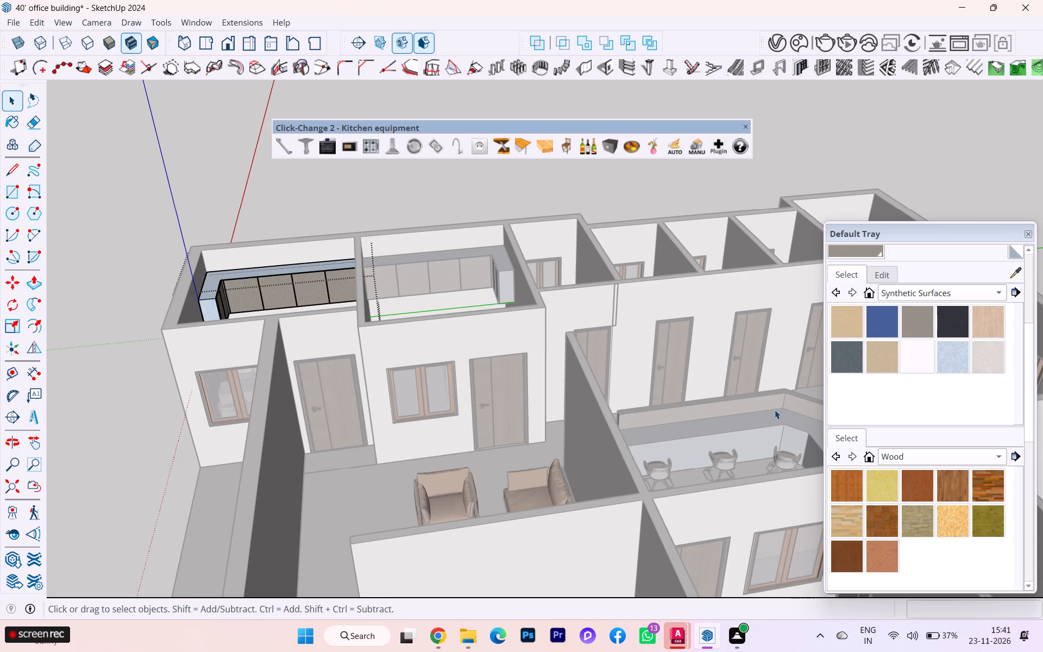
scroll(769, 388, "down", 3)
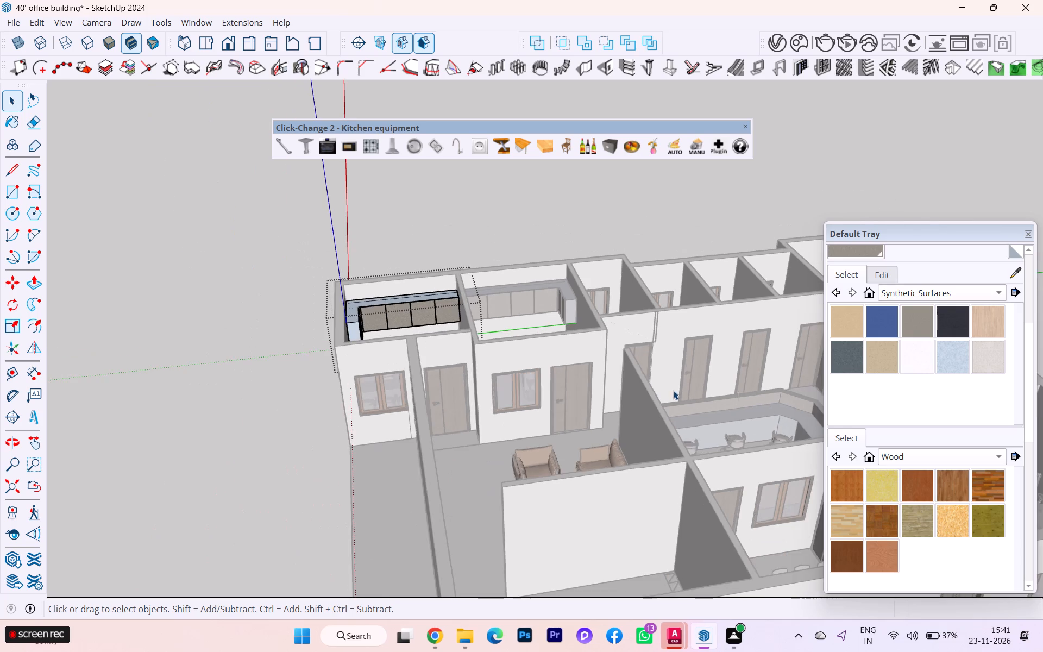
scroll(658, 390, "down", 2)
scroll(652, 390, "up", 3)
scroll(634, 392, "down", 2)
left_click(183, 294)
Examine the grey door fronts of the L-shaped cabinets in both offices, close up and from several angles.
scroll(482, 323, "up", 6)
scroll(527, 348, "down", 1)
middle_click_drag(429, 381, 345, 396)
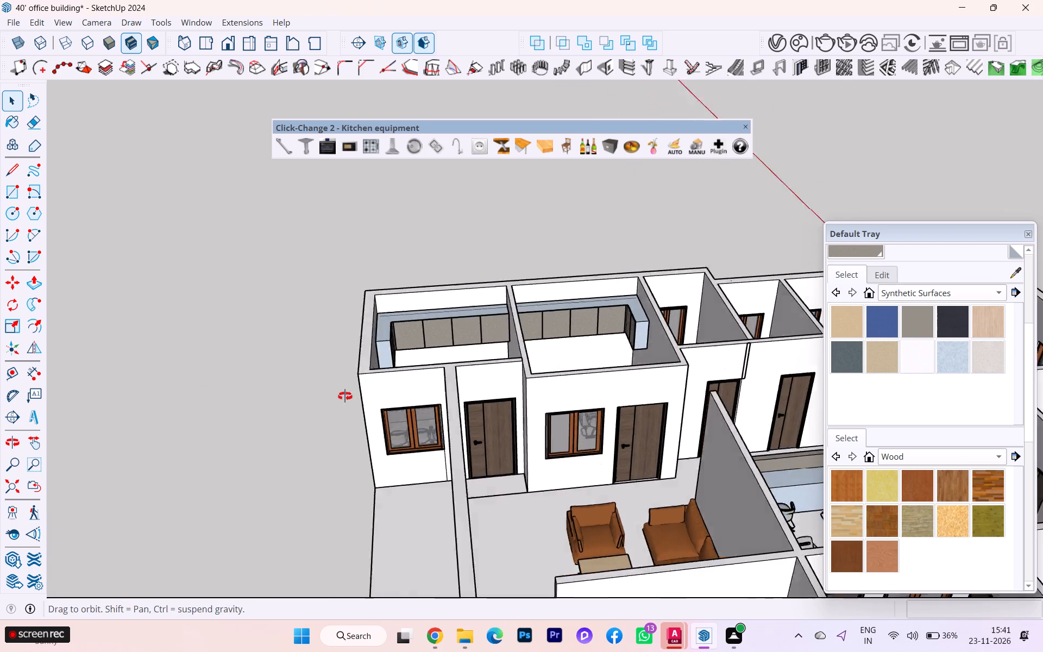
middle_click_drag(345, 396, 205, 412)
scroll(480, 294, "up", 13)
scroll(480, 294, "down", 2)
scroll(480, 294, "up", 3)
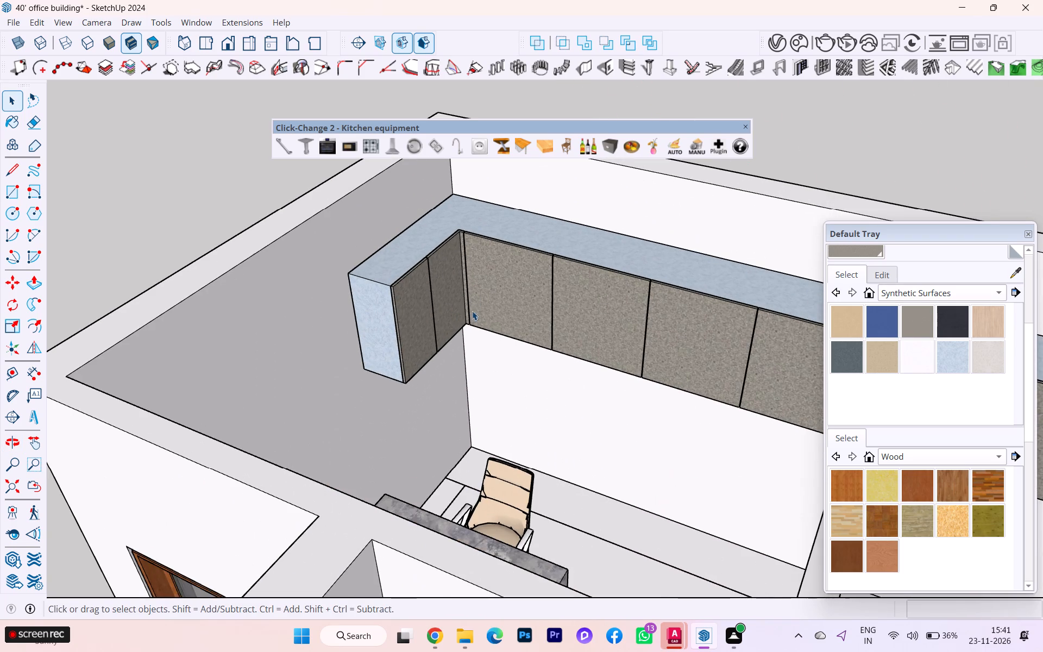
middle_click_drag(483, 311, 306, 360)
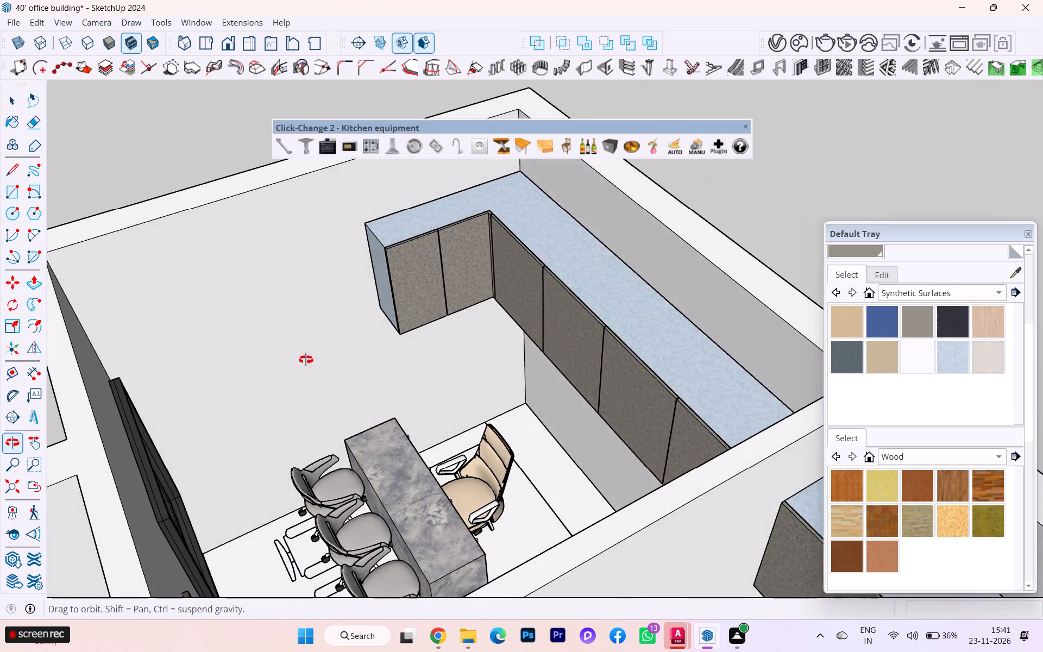
middle_click_drag(306, 360, 701, 369)
scroll(153, 312, "down", 5)
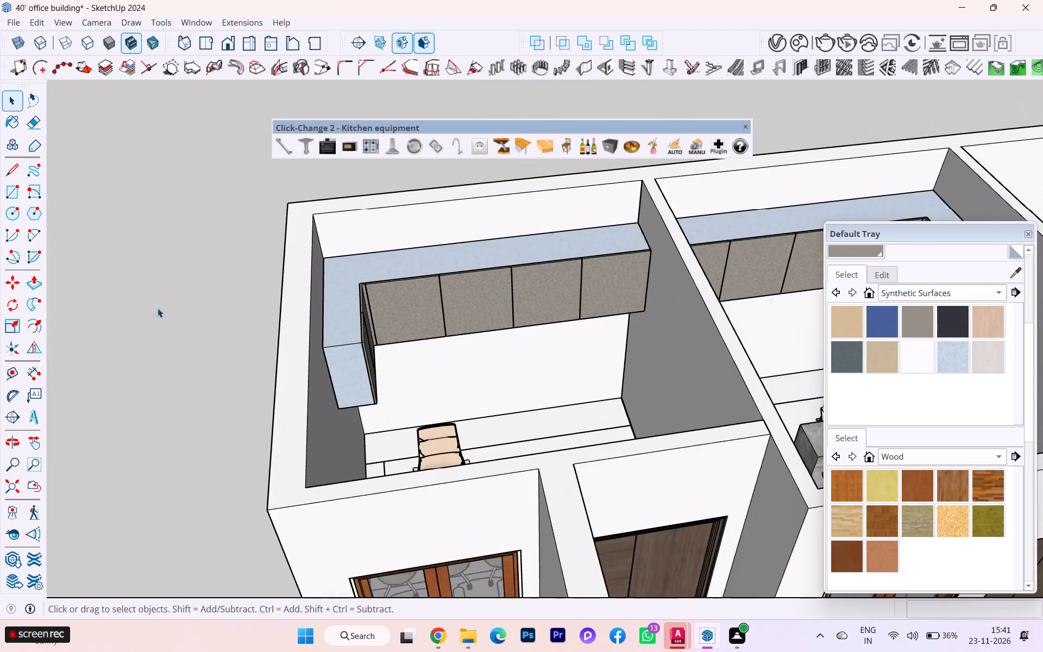
scroll(177, 306, "down", 6)
scroll(186, 308, "up", 3)
scroll(186, 309, "down", 4)
scroll(114, 293, "down", 1)
scroll(114, 293, "up", 2)
scroll(114, 293, "down", 2)
scroll(114, 293, "up", 1)
scroll(114, 293, "down", 2)
scroll(116, 293, "up", 1)
scroll(493, 271, "down", 1)
scroll(37, 287, "down", 3)
scroll(37, 287, "up", 1)
scroll(37, 287, "down", 2)
scroll(37, 287, "up", 3)
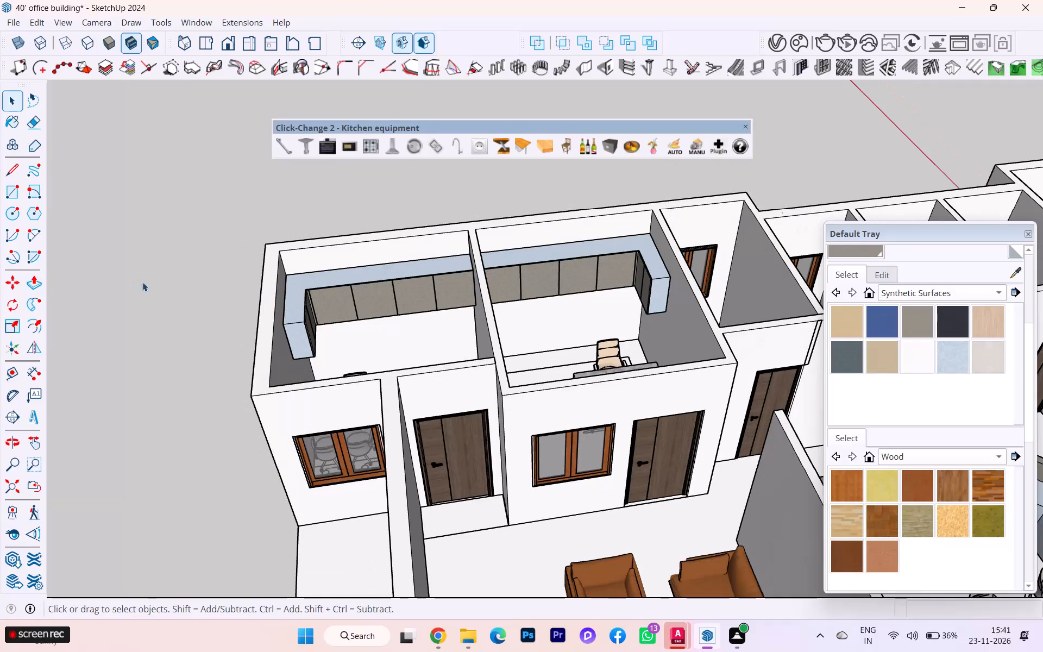
scroll(81, 274, "down", 2)
scroll(81, 274, "up", 1)
scroll(81, 274, "down", 5)
scroll(346, 292, "down", 3)
Review the whole building's furnished rooms from opposite sides.
middle_click_drag(465, 291, 436, 385)
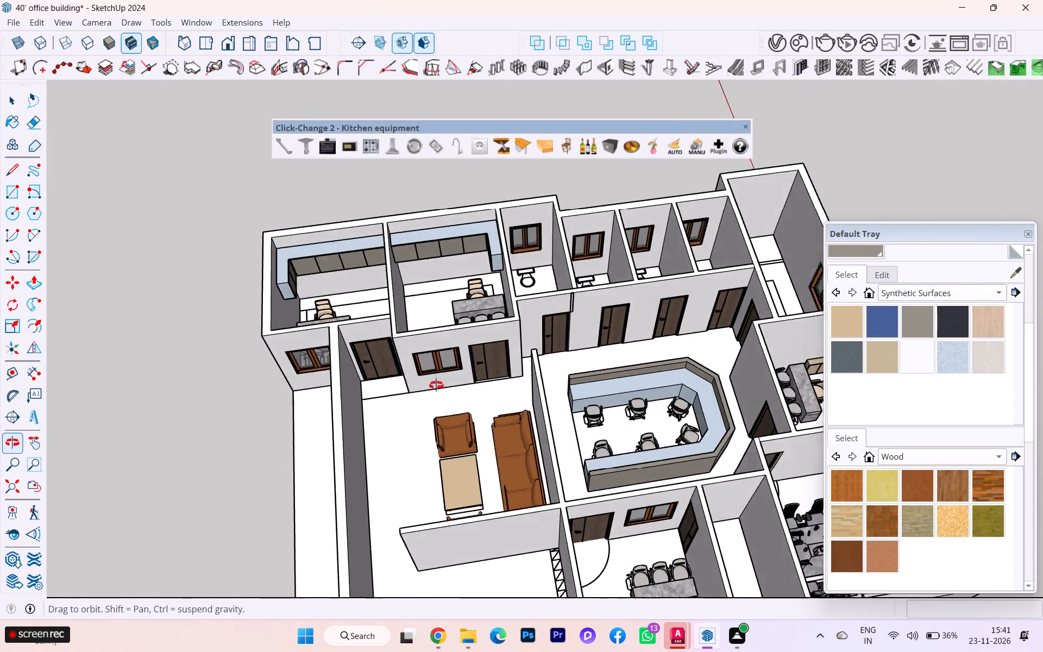
middle_click_drag(436, 385, 139, 338)
scroll(280, 314, "down", 4)
middle_click_drag(291, 305, 438, 228)
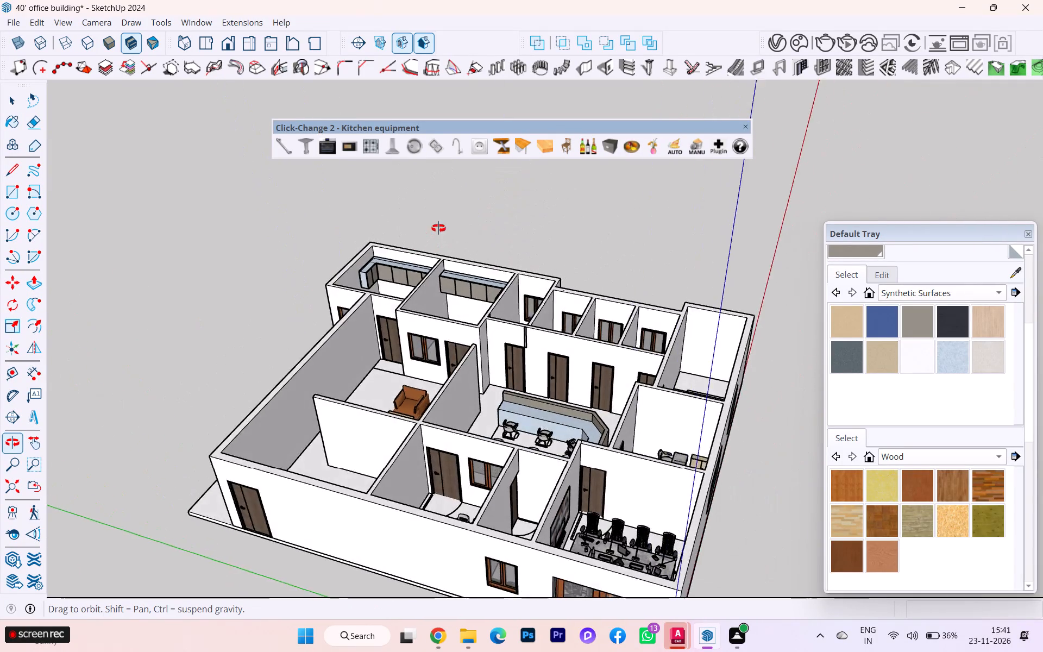
middle_click_drag(438, 228, 268, 386)
scroll(279, 378, "up", 3)
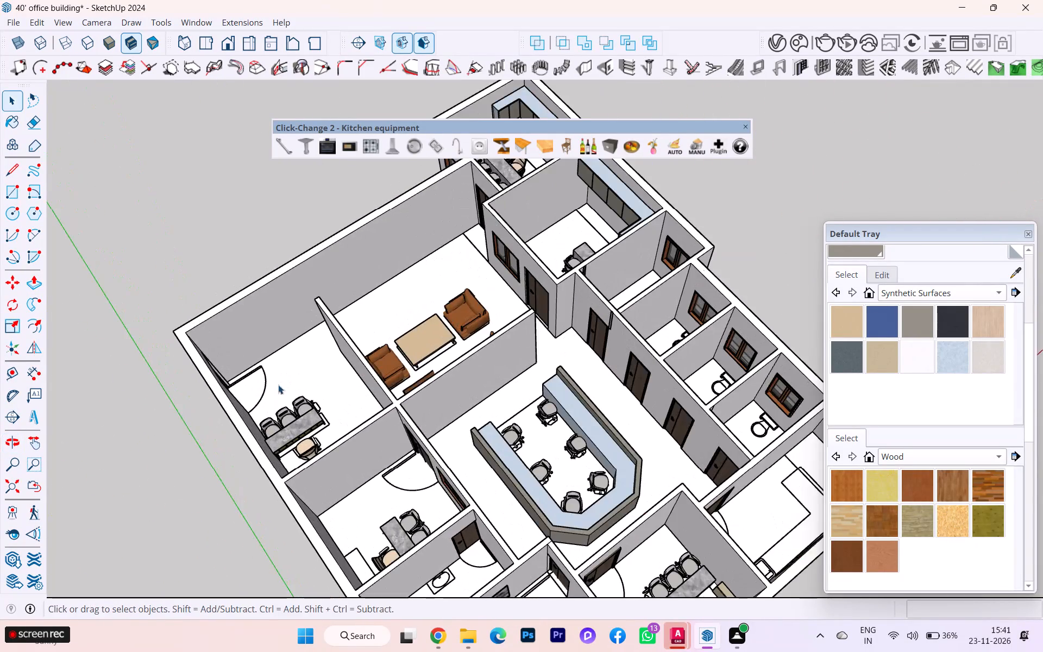
scroll(287, 385, "down", 1)
middle_click_drag(290, 385, 796, 327)
scroll(398, 313, "down", 4)
middle_click_drag(372, 319, 755, 333)
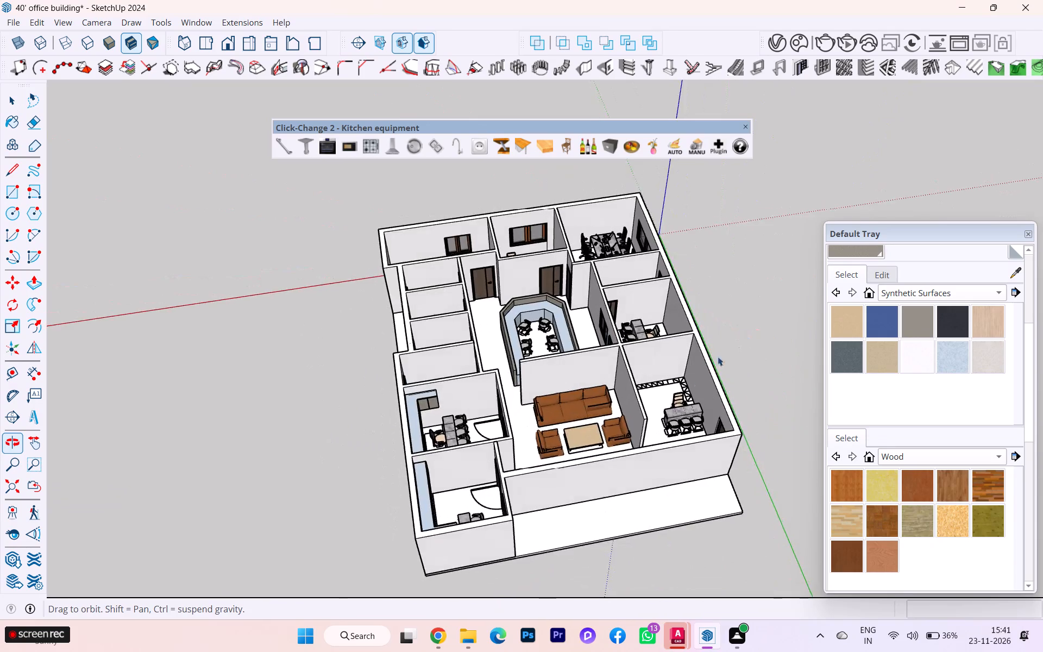
Inspect the sofa lounge and the adjoining office with the desk and the triangulated strip along its walls.
scroll(700, 371, "up", 7)
scroll(671, 393, "down", 1)
scroll(671, 393, "up", 3)
middle_click_drag(638, 382, 590, 334)
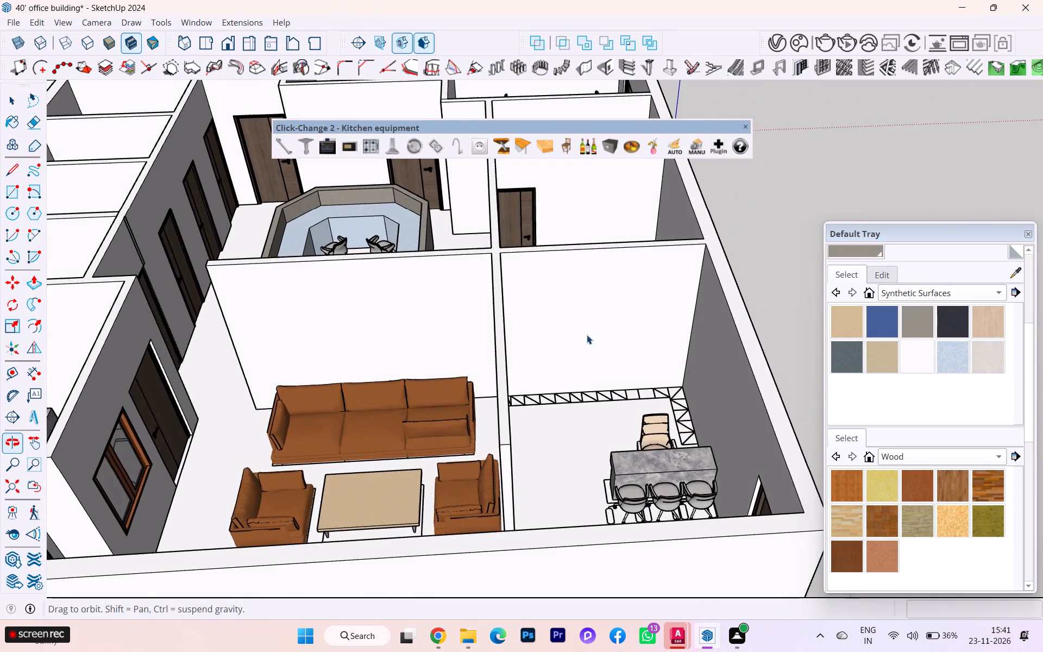
scroll(577, 341, "up", 4)
scroll(475, 349, "down", 2)
middle_click_drag(471, 349, 506, 336)
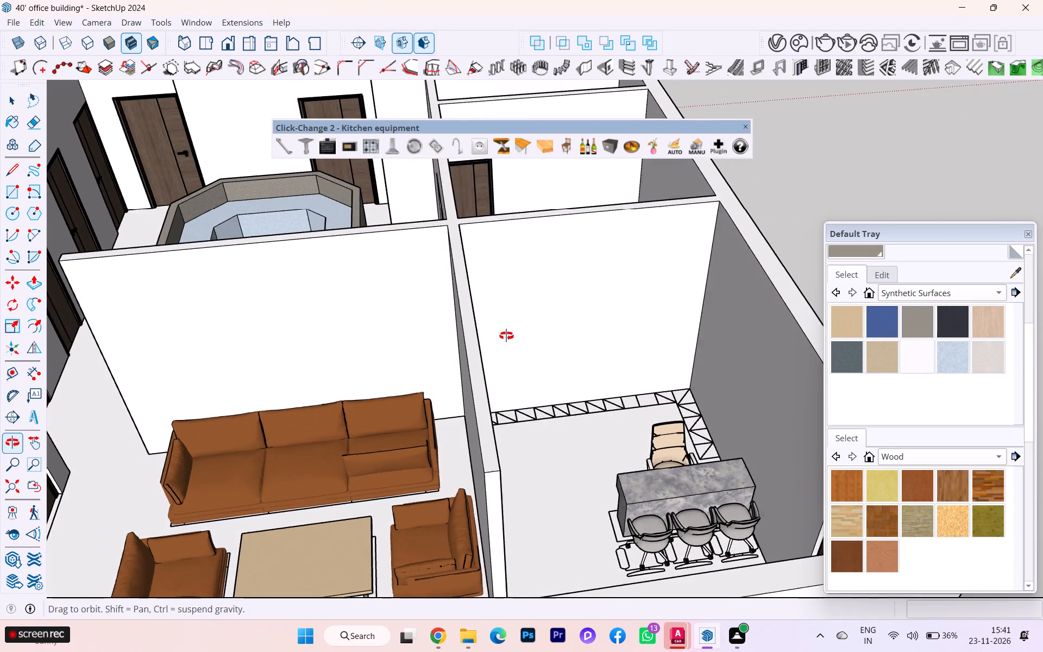
middle_click_drag(506, 336, 506, 335)
scroll(523, 342, "up", 4)
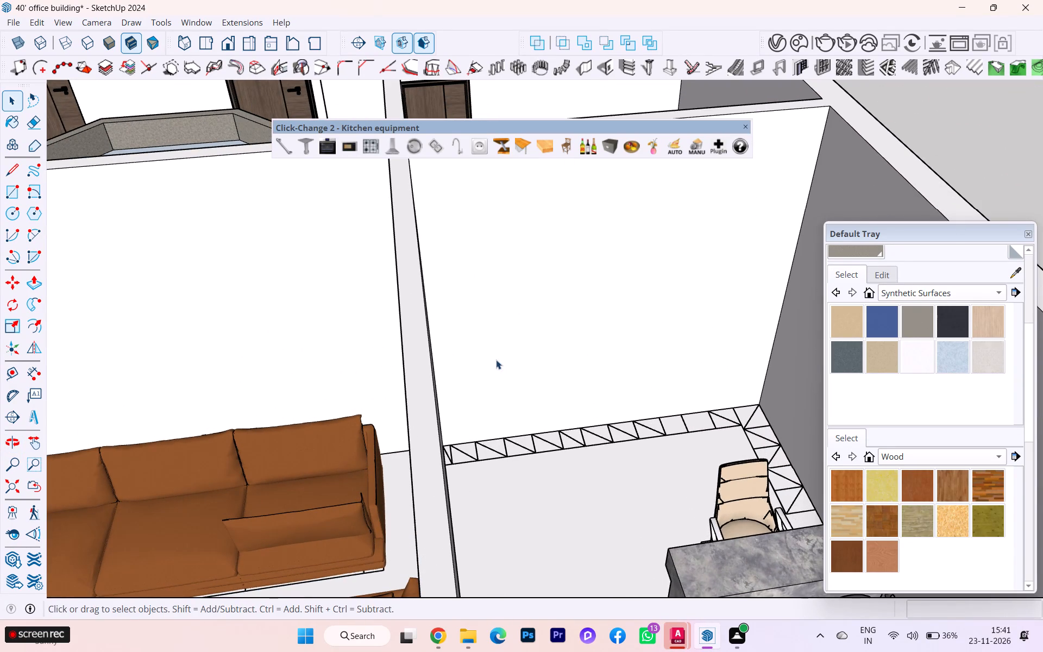
Switch to the browser and study the 3D office floor plan reference image with its labelled, furnished rooms.
scroll(480, 358, "down", 4)
scroll(453, 353, "up", 2)
scroll(453, 353, "down", 2)
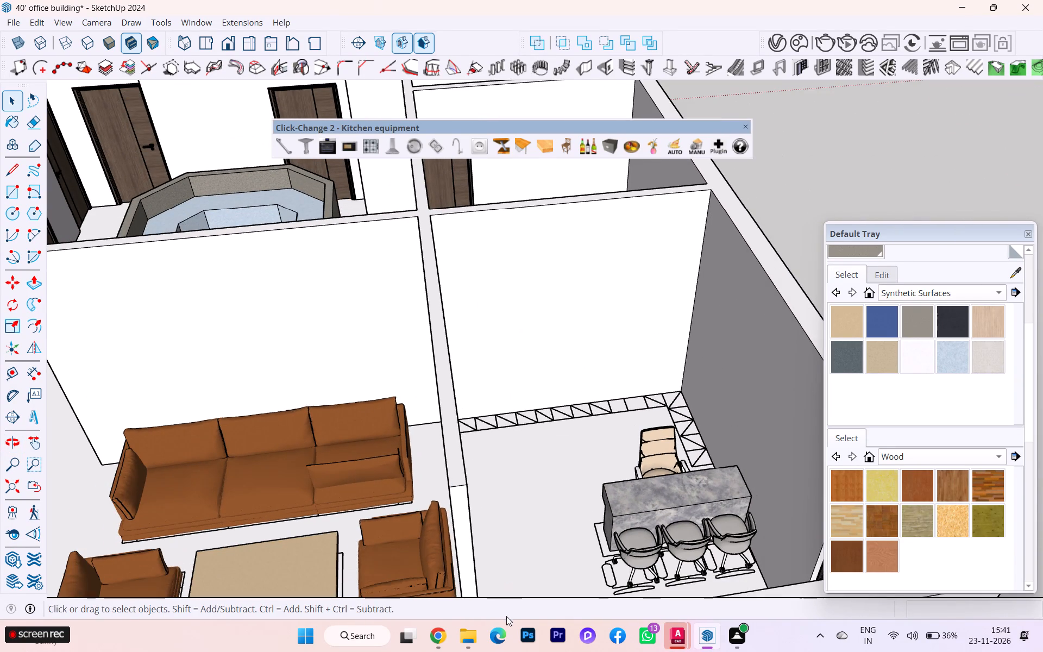
left_click(433, 633)
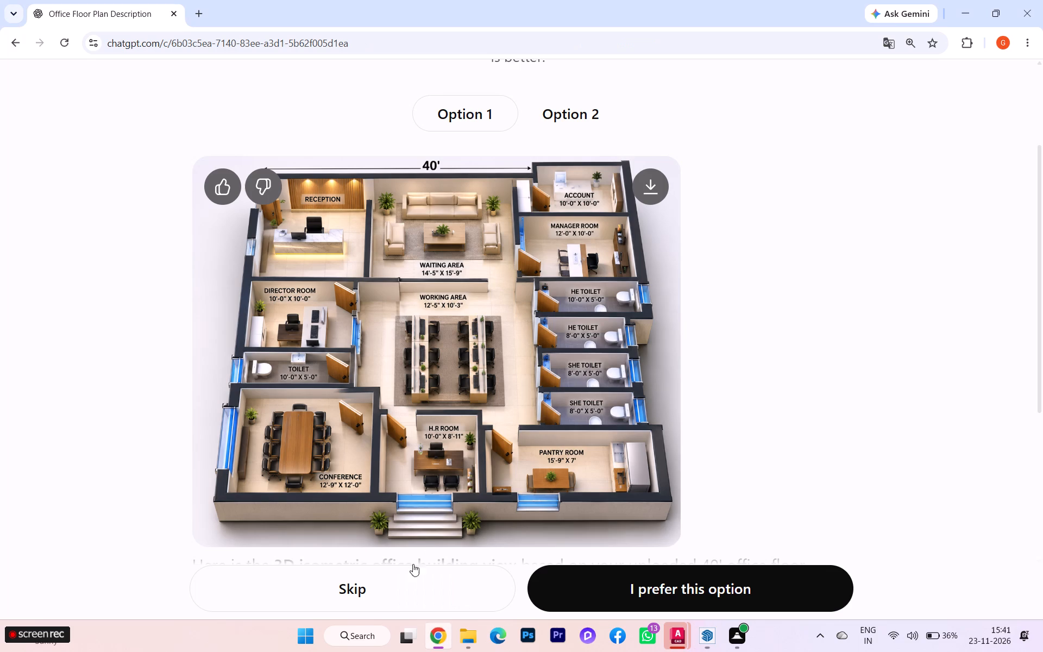
scroll(321, 191, "up", 3)
scroll(321, 198, "down", 1)
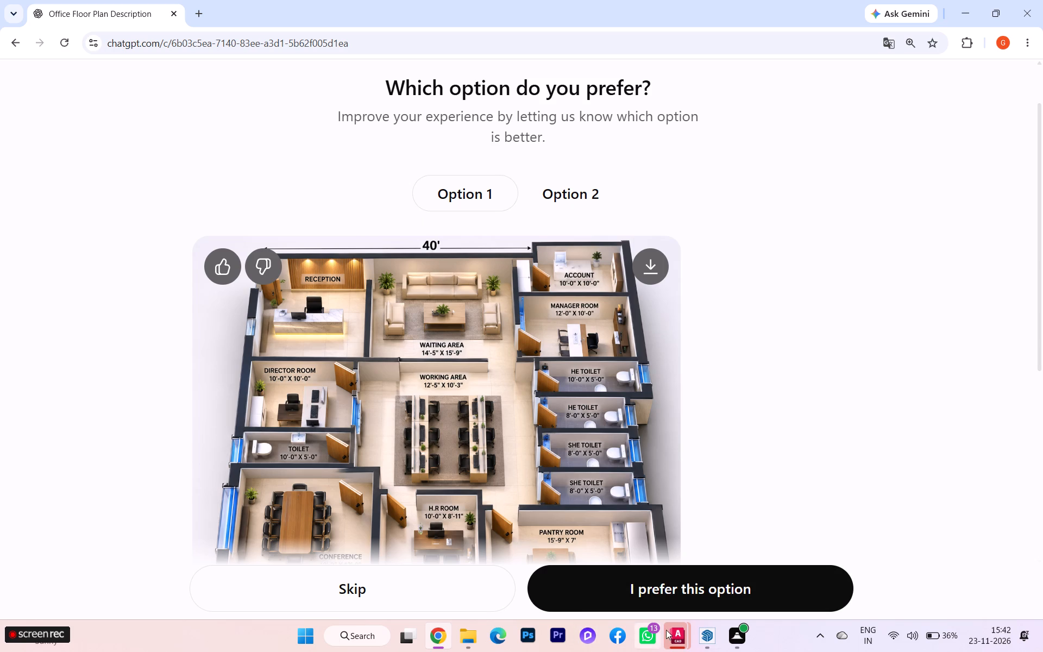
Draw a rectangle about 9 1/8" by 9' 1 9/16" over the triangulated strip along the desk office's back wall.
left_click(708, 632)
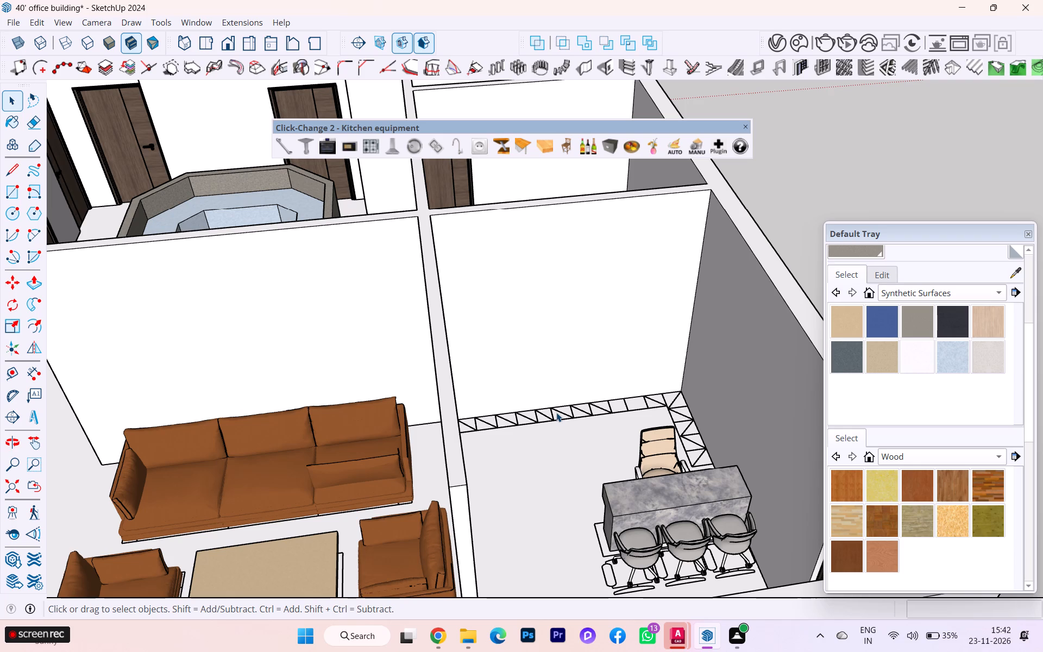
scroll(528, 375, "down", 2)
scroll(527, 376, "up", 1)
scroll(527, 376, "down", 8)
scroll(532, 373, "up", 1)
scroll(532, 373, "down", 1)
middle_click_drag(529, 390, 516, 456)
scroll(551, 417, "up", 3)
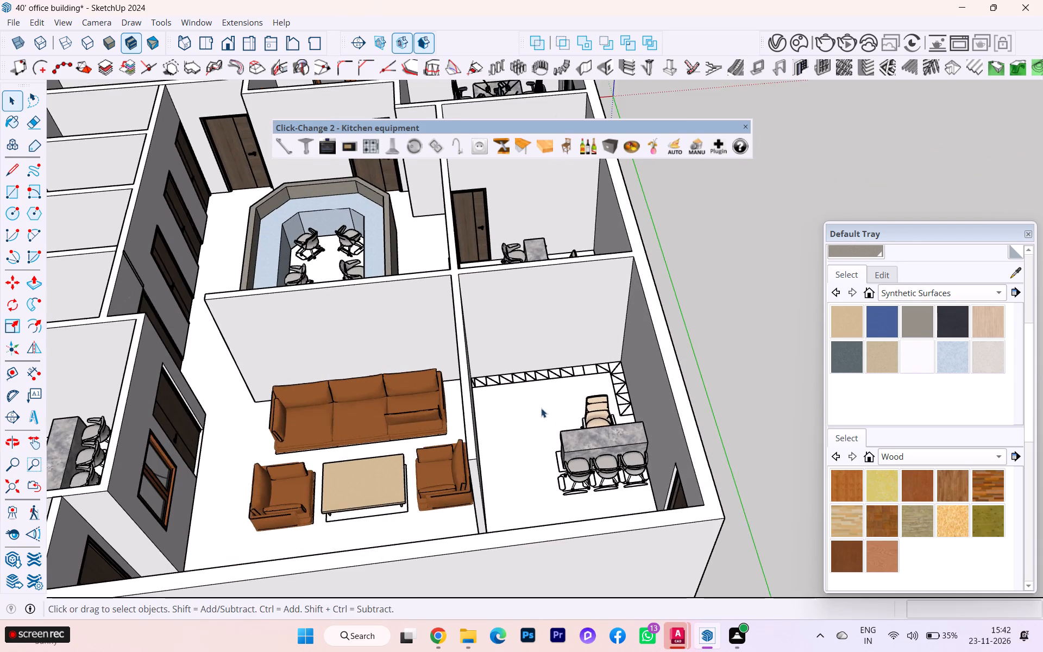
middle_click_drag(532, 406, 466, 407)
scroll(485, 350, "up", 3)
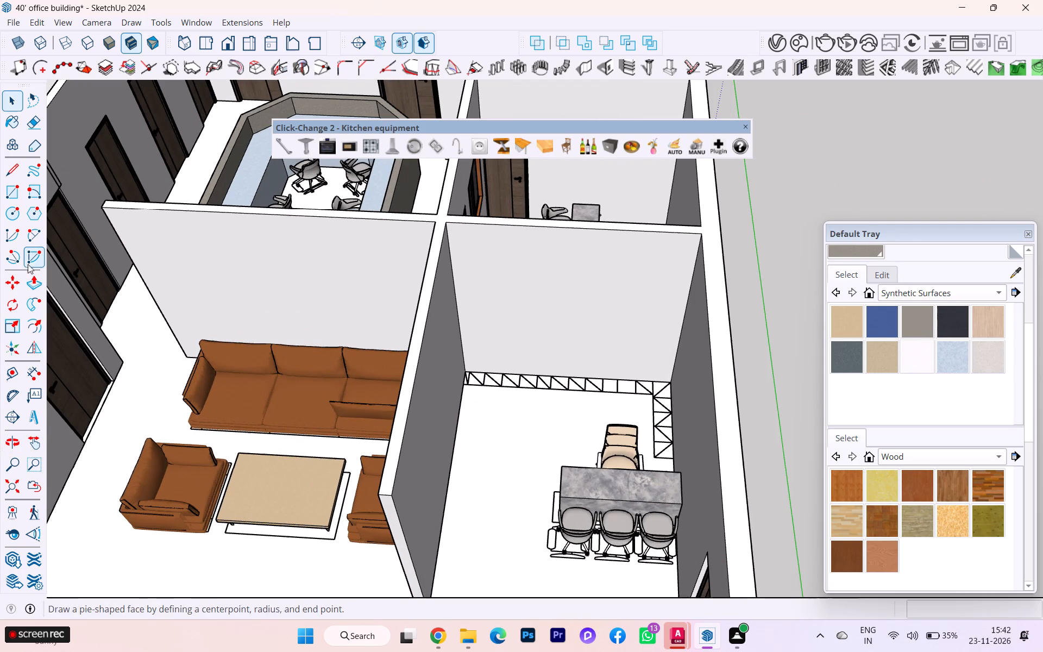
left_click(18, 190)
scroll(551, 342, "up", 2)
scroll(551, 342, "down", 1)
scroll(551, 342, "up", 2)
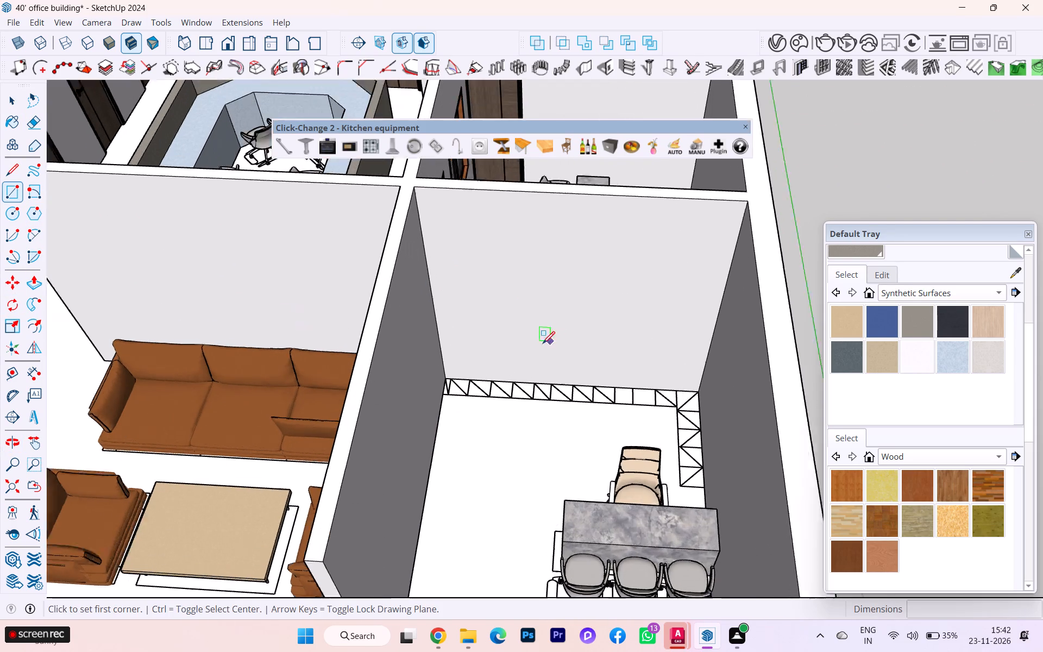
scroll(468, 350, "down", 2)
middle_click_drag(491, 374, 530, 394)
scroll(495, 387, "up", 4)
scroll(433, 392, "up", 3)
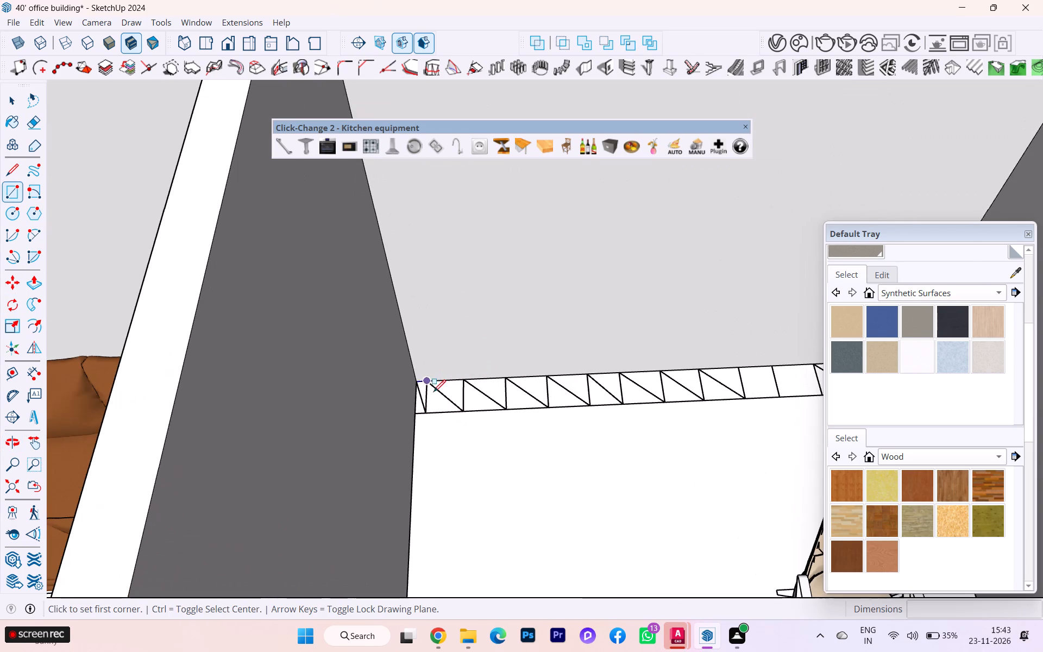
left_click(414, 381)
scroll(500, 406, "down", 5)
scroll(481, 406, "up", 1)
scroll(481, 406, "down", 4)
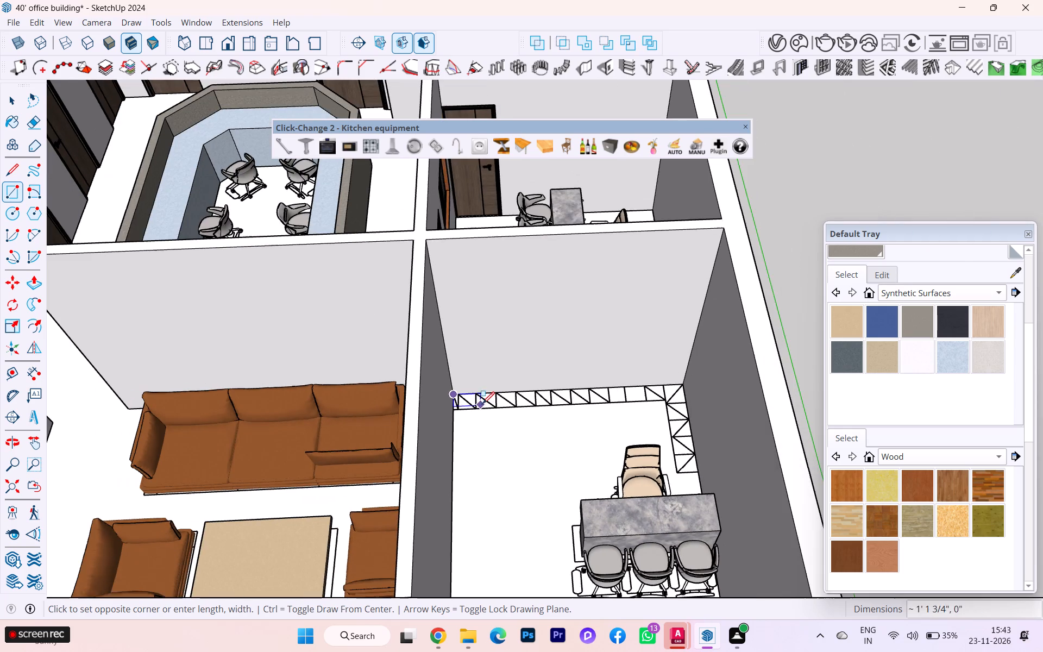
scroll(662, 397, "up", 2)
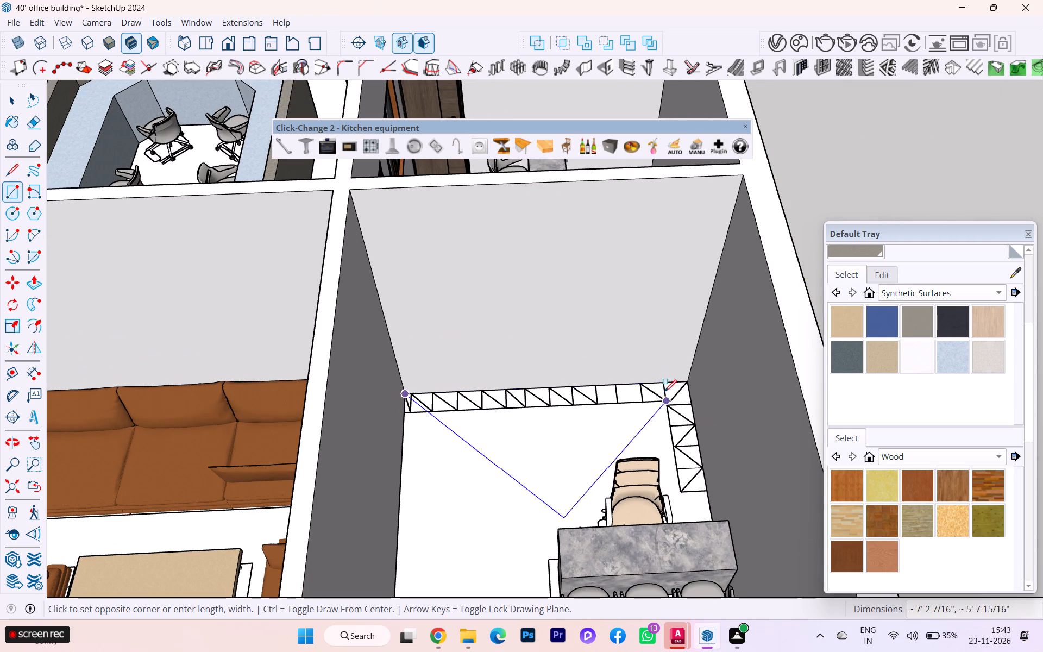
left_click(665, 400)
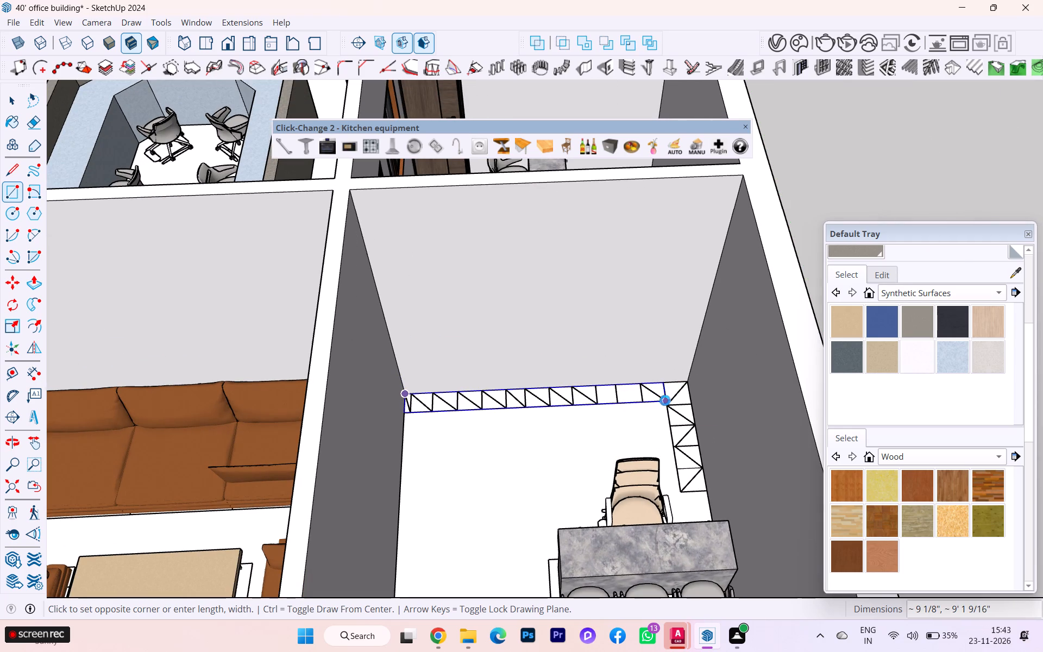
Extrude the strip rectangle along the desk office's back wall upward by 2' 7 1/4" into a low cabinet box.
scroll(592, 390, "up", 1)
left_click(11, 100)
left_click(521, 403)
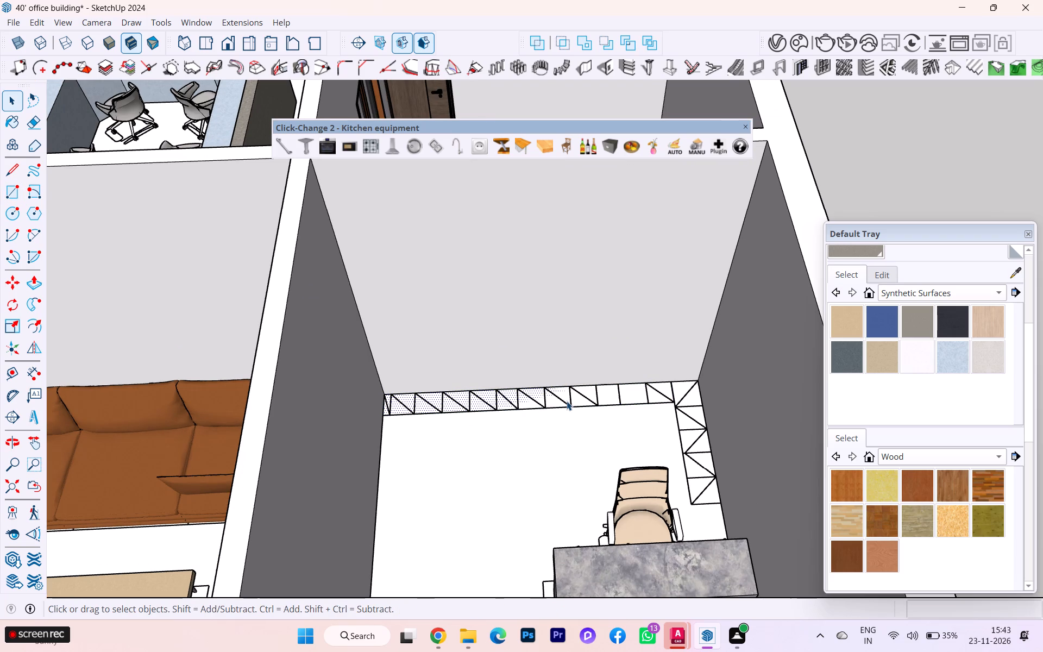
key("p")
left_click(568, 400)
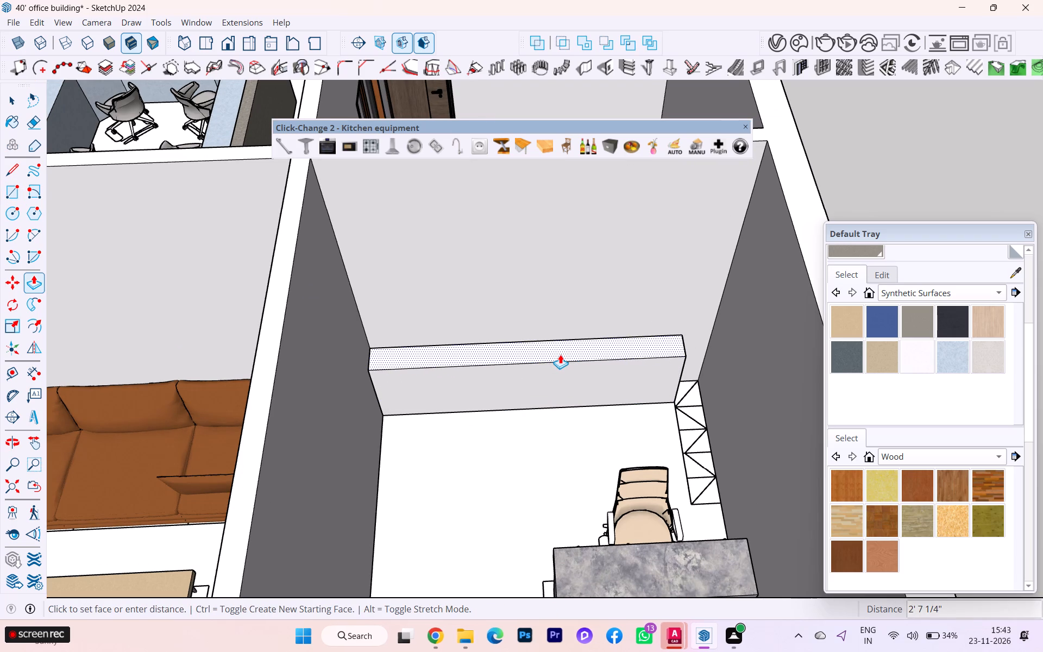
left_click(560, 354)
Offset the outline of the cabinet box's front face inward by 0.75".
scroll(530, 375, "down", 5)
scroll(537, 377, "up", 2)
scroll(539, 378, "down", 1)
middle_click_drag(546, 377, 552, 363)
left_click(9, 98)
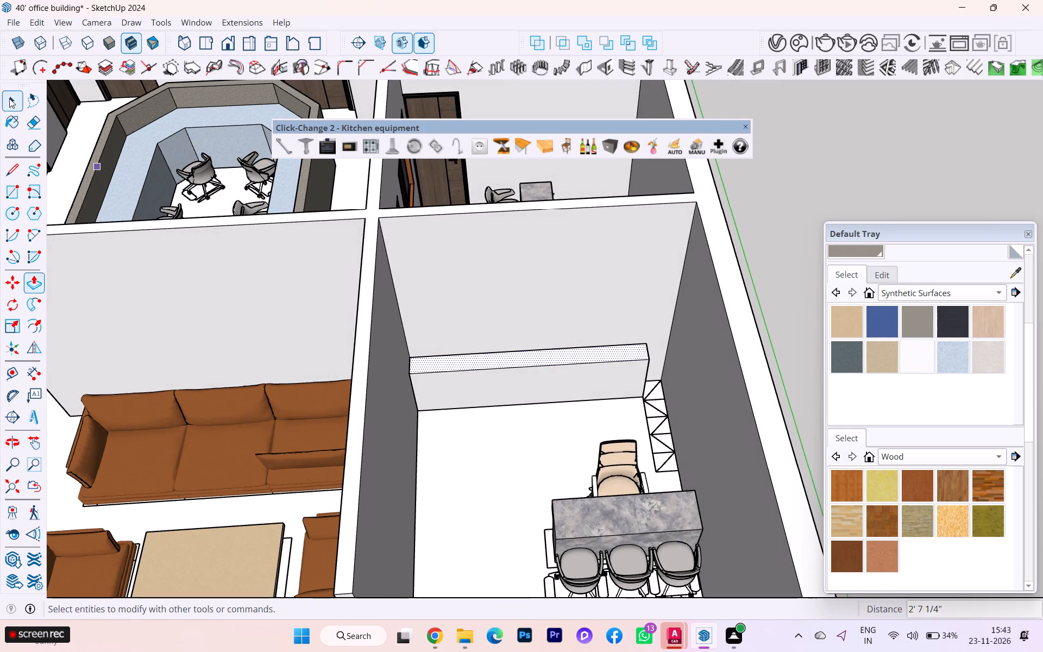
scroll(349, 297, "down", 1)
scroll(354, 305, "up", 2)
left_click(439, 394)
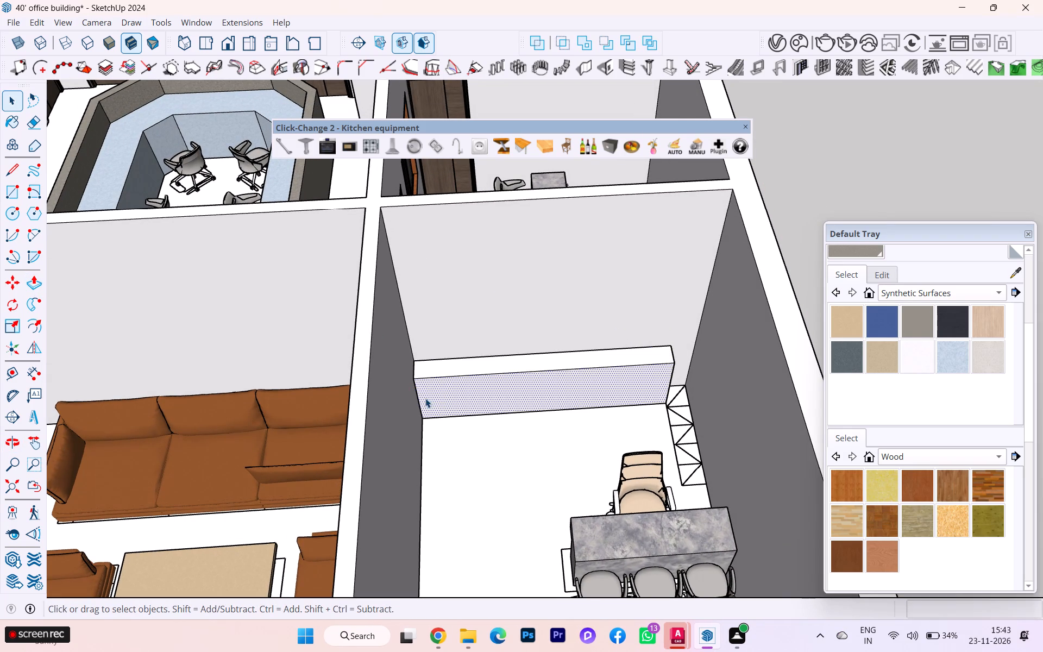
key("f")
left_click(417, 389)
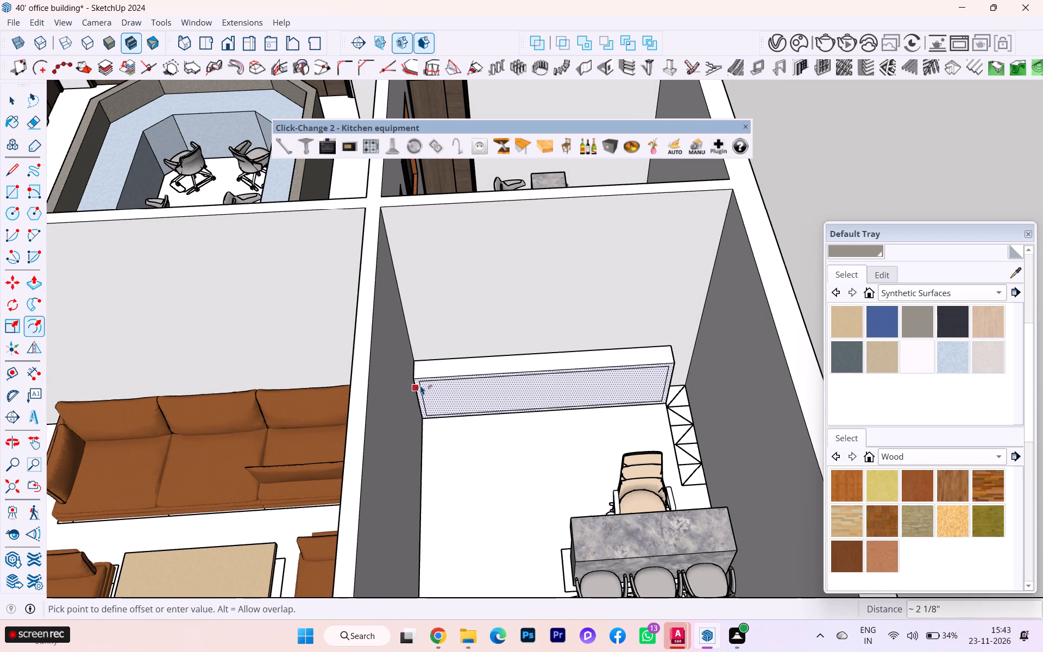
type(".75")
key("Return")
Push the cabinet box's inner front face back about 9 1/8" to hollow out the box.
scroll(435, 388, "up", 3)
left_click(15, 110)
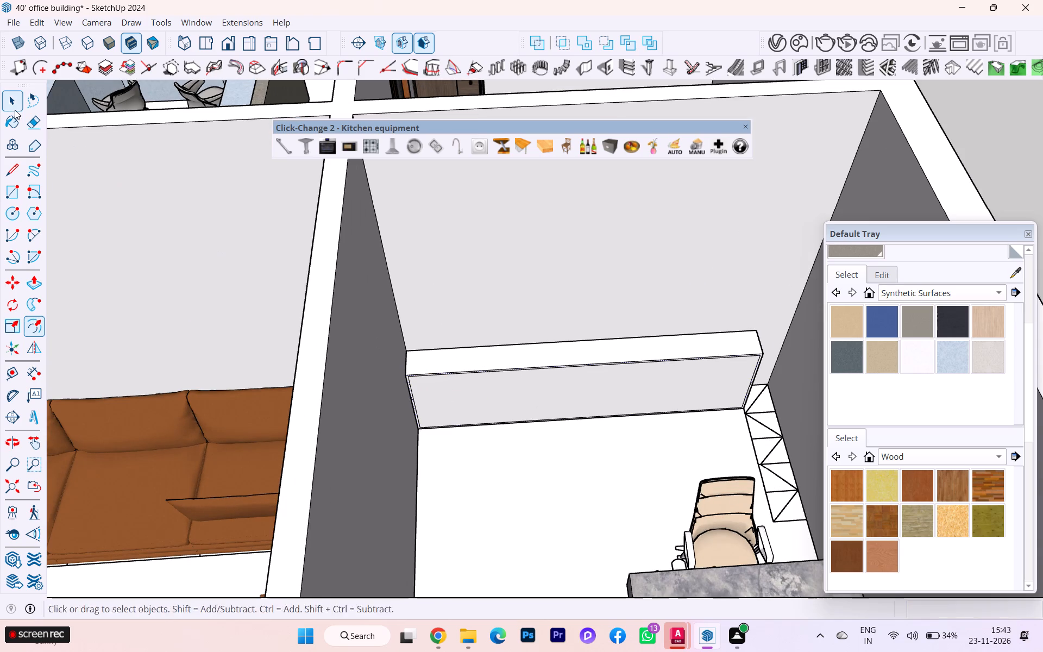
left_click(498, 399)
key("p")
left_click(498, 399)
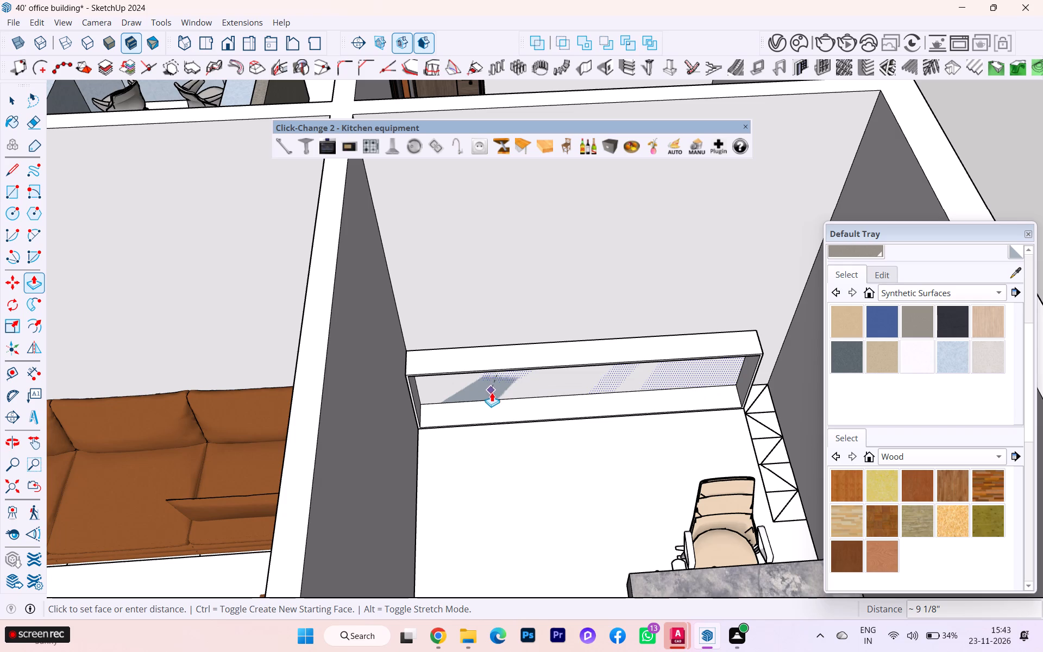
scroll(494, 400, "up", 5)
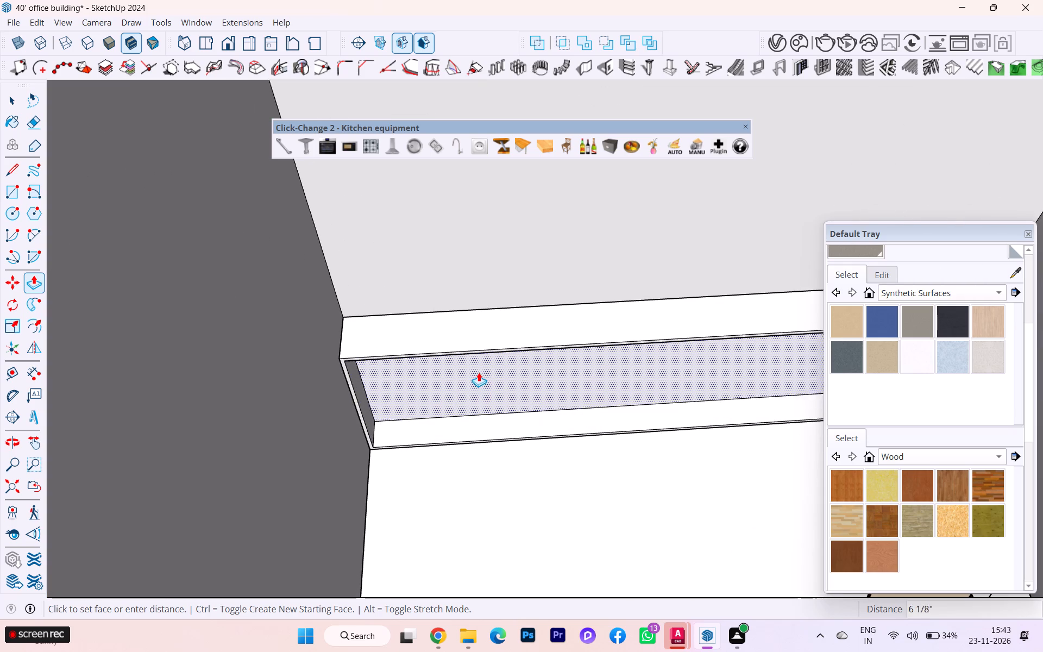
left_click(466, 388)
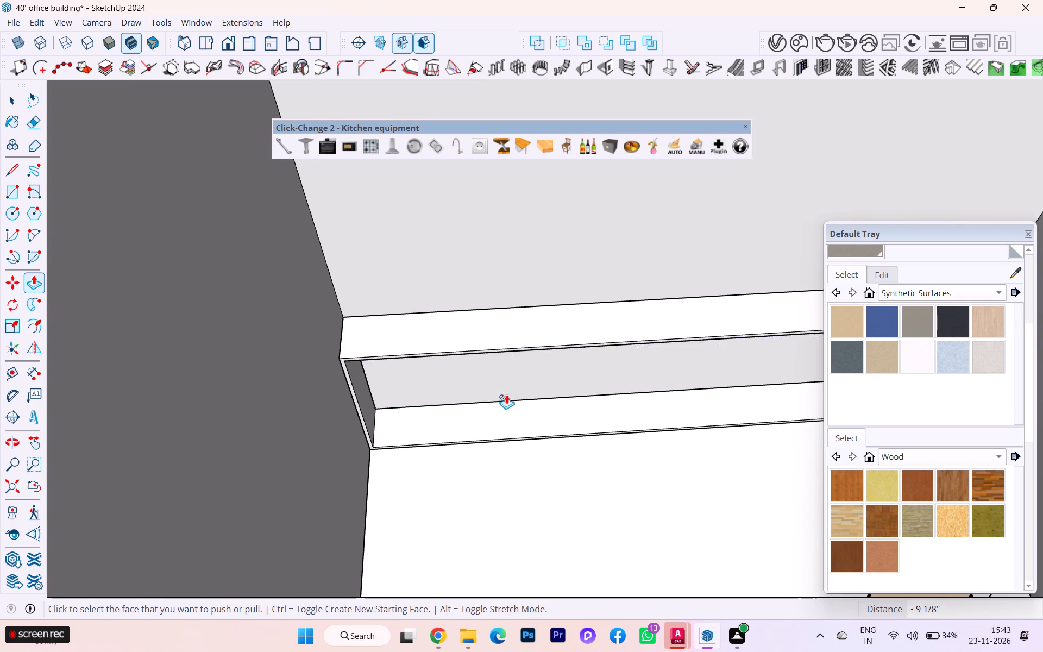
Examine the hollowed cabinet box in the desk office from farther away and from a changed angle.
scroll(508, 396, "down", 2)
scroll(509, 398, "up", 1)
scroll(510, 398, "down", 6)
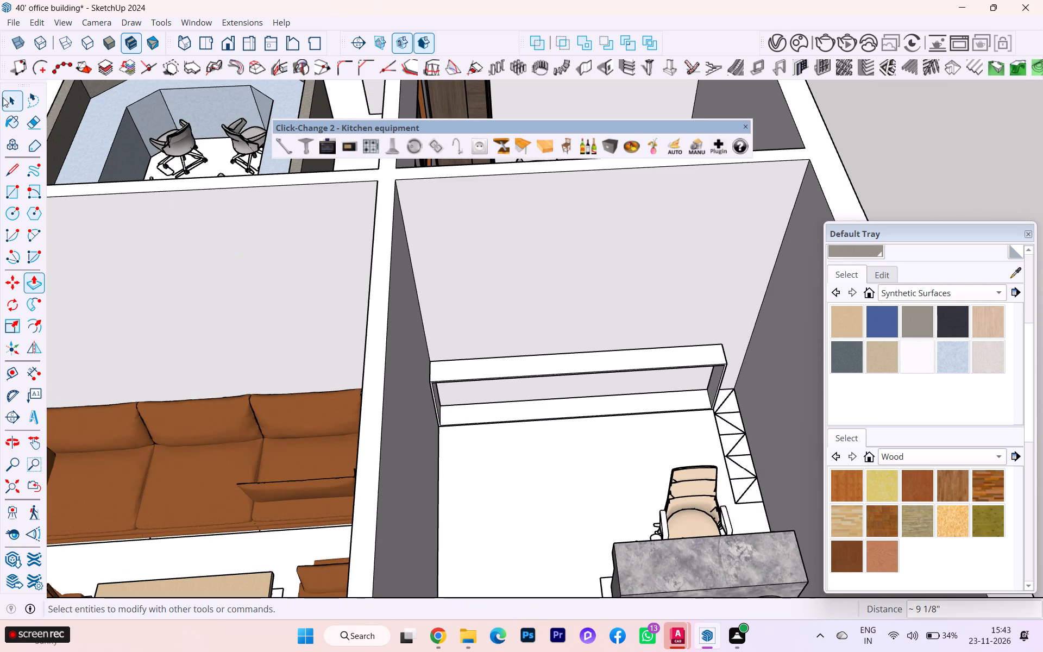
left_click(3, 97)
scroll(421, 274, "down", 3)
left_click(756, 181)
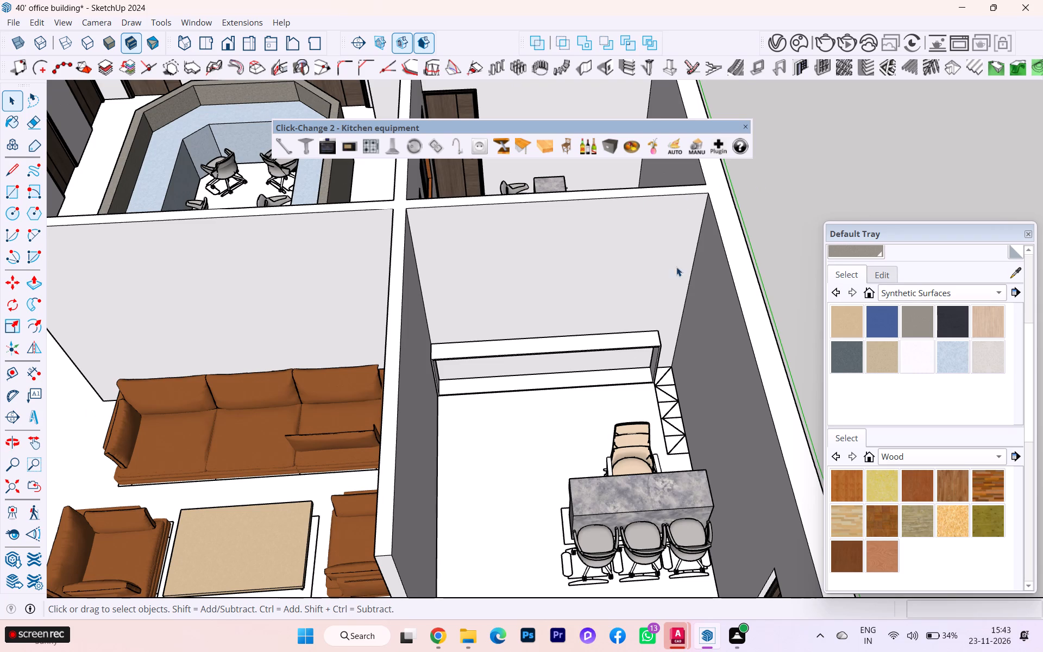
scroll(595, 363, "up", 2)
middle_click_drag(495, 267, 496, 247)
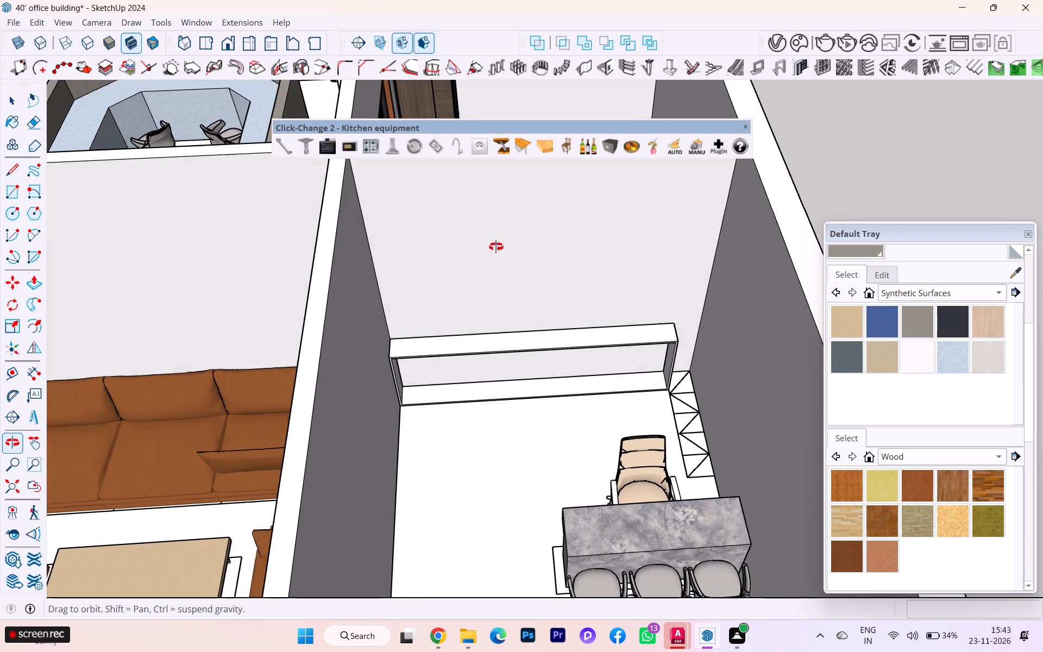
middle_click_drag(496, 247, 502, 232)
scroll(577, 315, "up", 1)
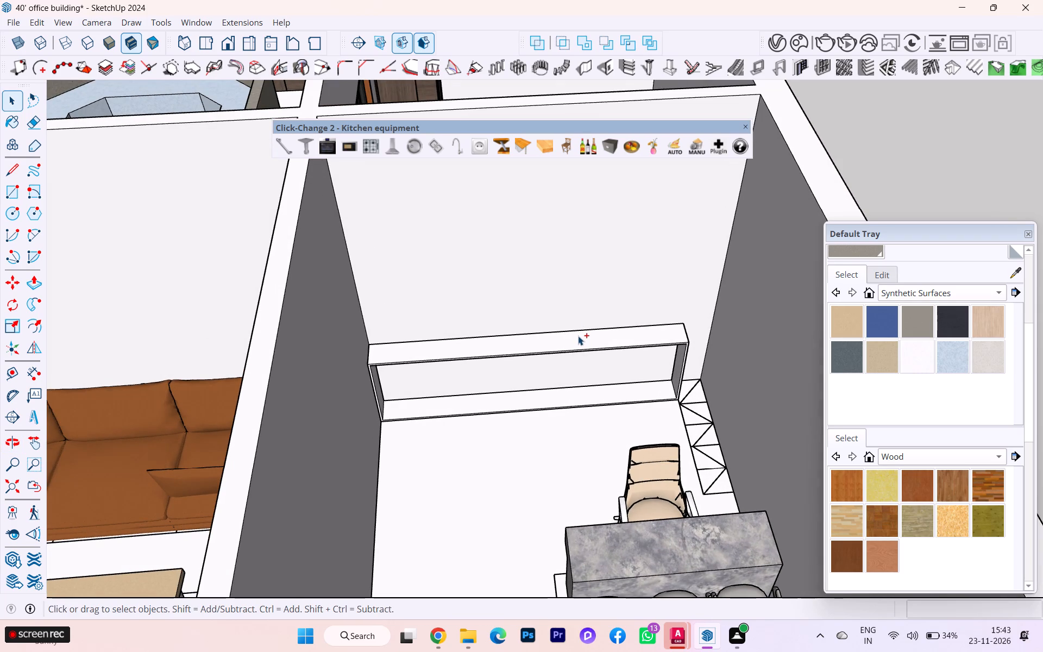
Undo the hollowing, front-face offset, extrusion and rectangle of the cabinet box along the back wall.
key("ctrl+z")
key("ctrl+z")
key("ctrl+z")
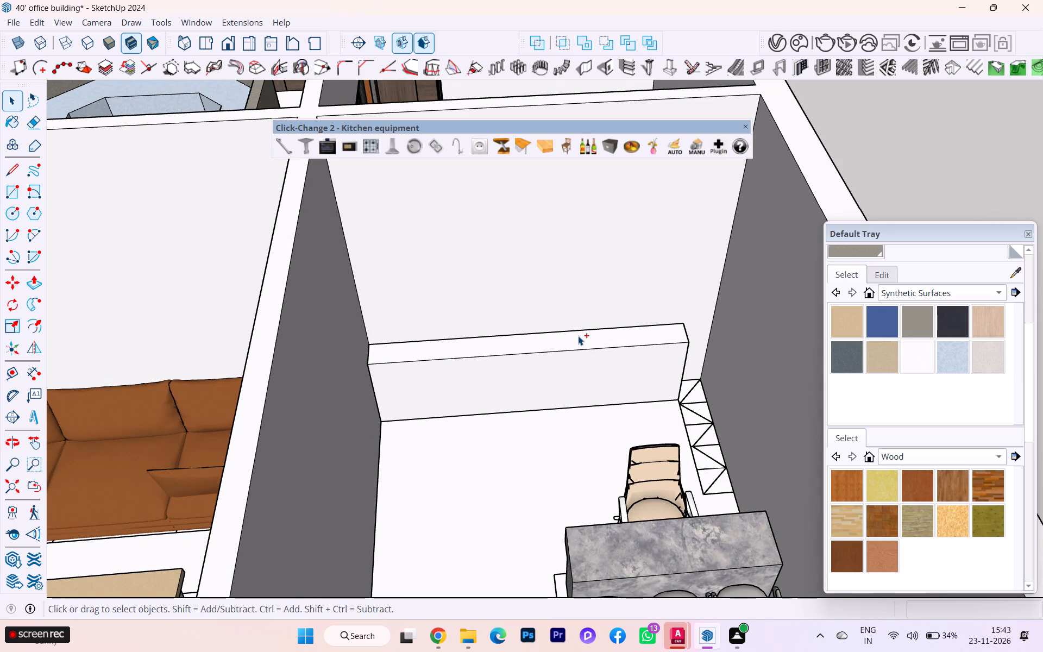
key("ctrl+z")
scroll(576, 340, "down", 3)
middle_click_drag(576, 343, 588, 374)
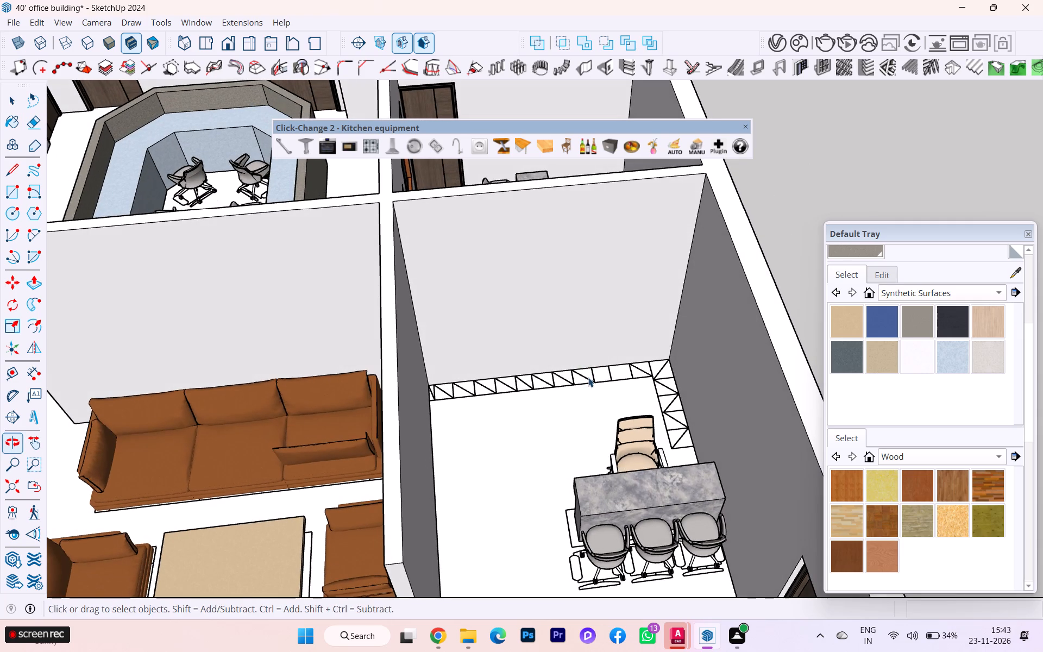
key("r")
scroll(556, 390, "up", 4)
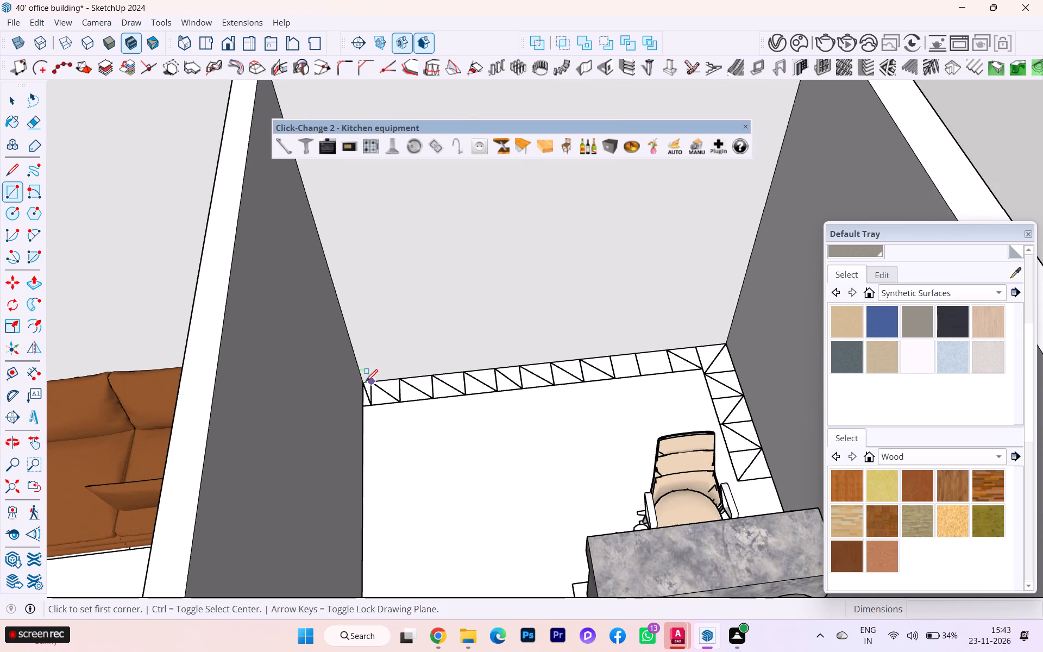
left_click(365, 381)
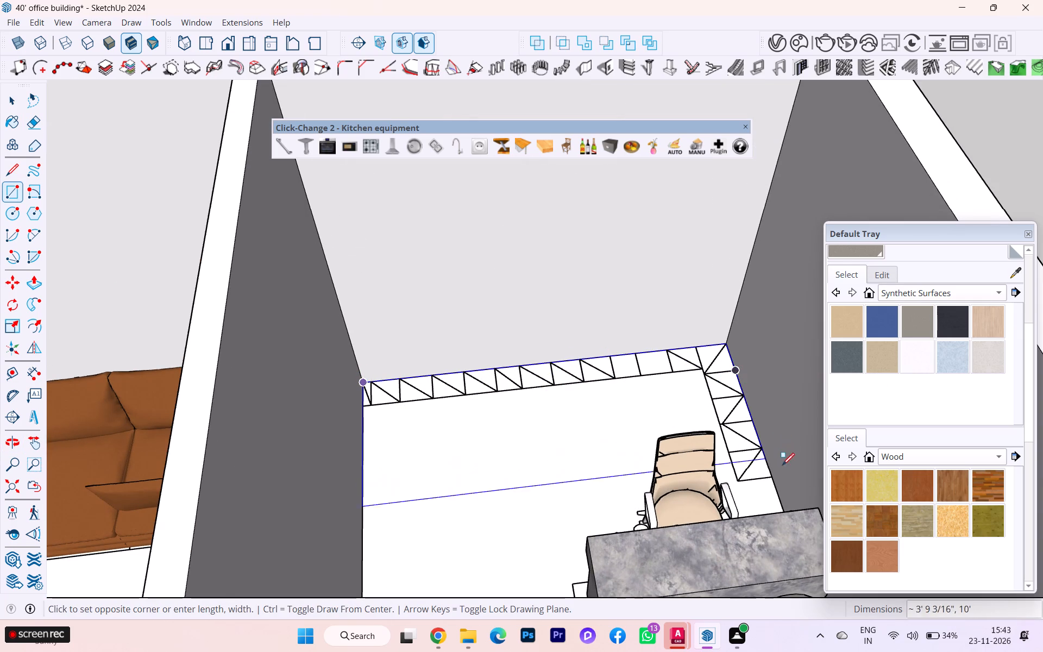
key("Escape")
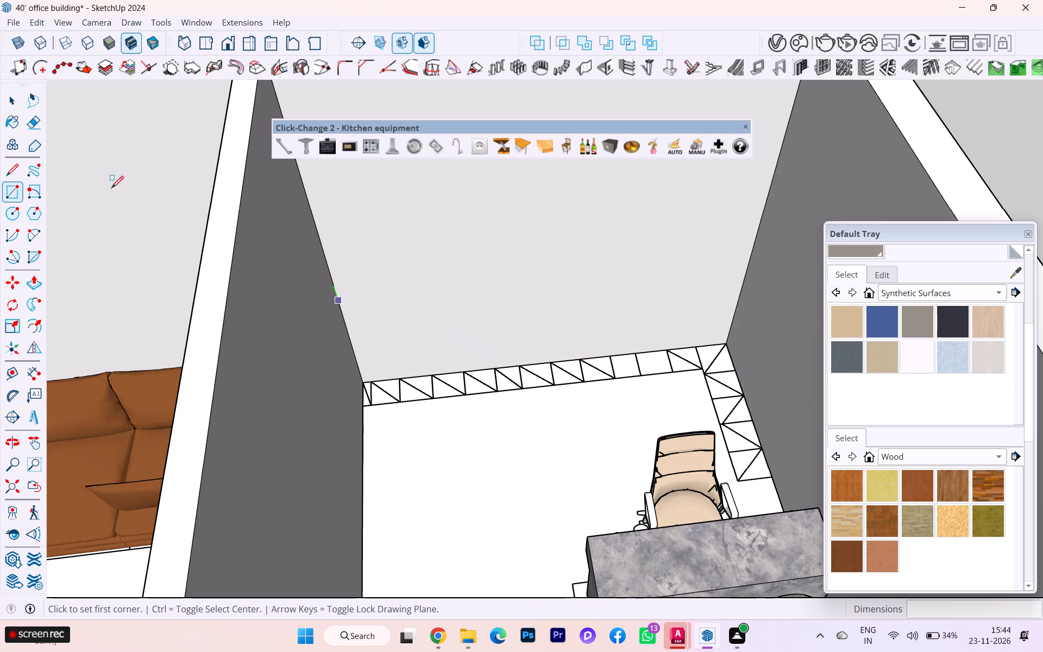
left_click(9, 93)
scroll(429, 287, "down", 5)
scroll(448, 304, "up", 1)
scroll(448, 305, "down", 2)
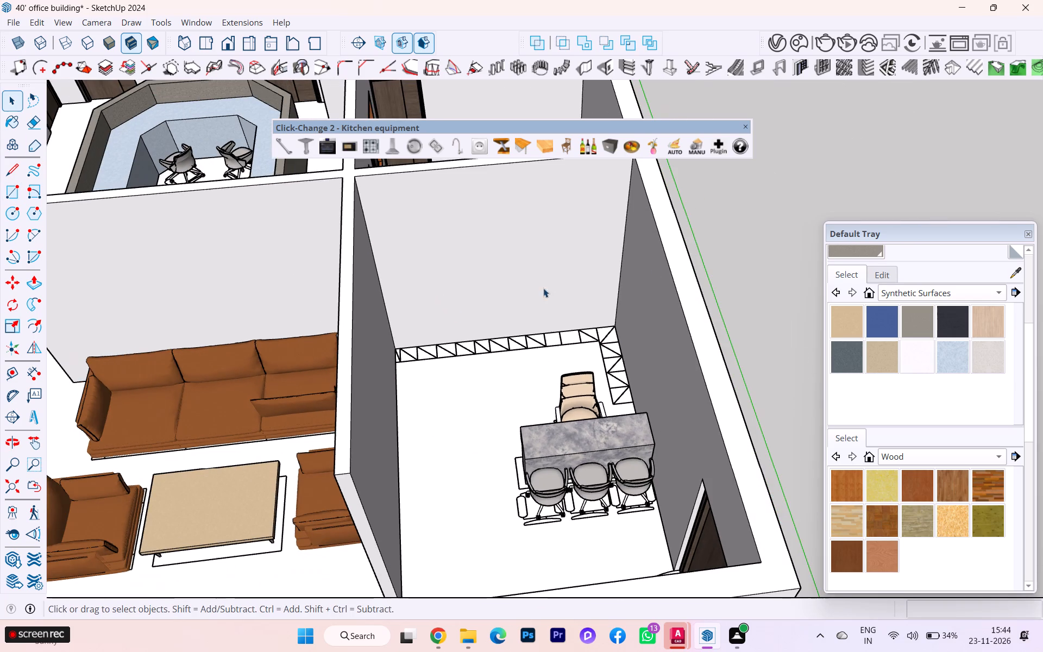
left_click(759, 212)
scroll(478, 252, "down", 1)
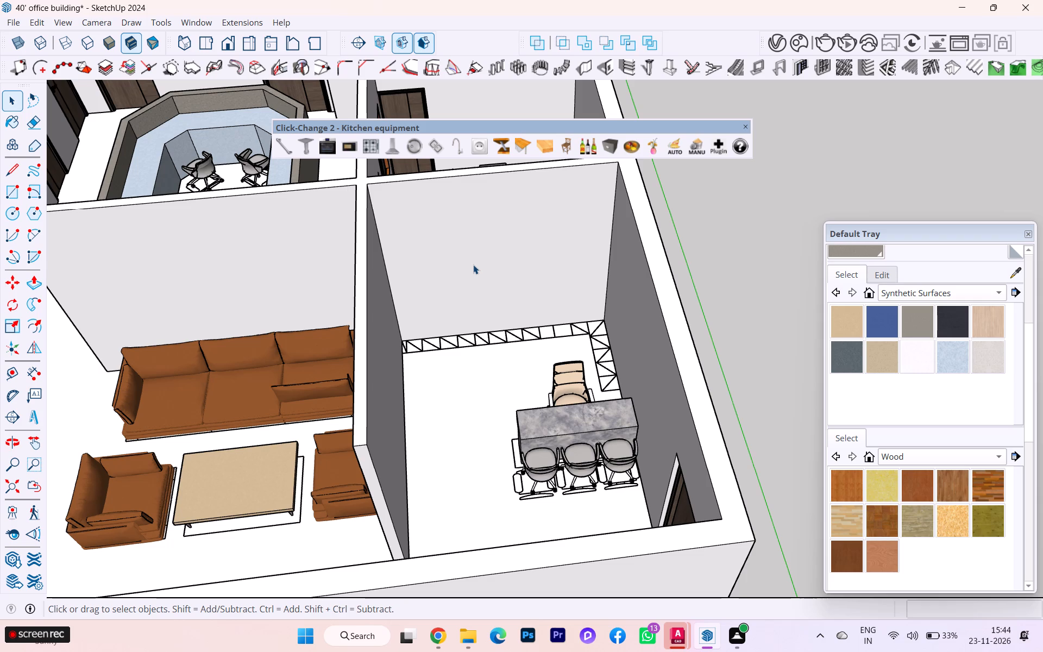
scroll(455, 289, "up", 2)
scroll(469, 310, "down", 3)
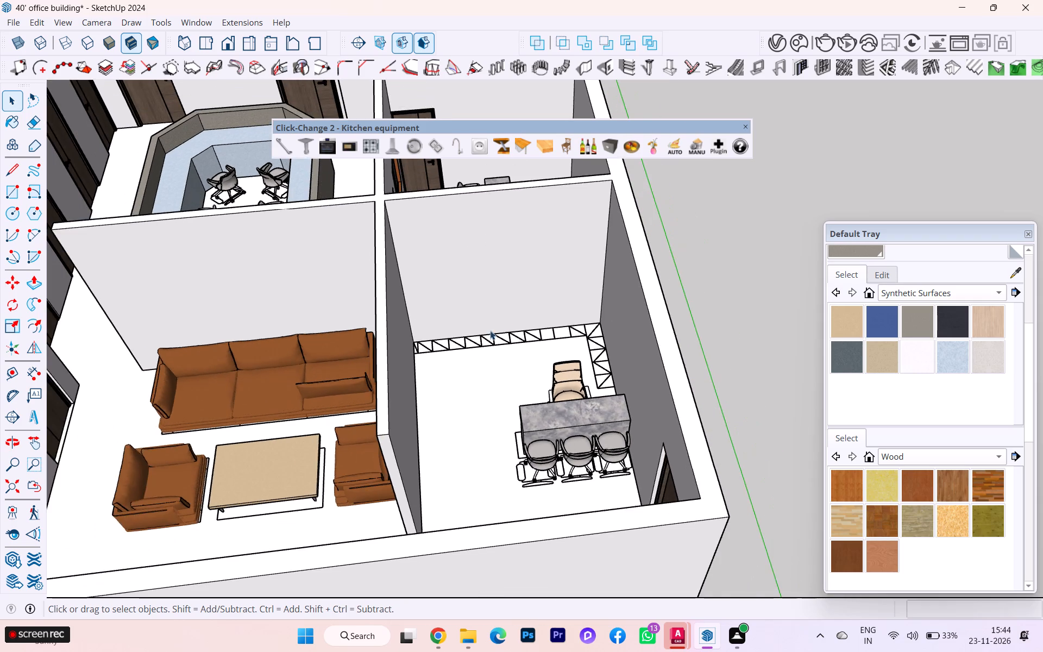
Examine the cabinet outline on the floor along the desk office's back wall, close up and from changed angles.
scroll(456, 338, "down", 1)
scroll(422, 336, "up", 1)
scroll(420, 335, "down", 2)
scroll(420, 335, "up", 5)
scroll(469, 327, "down", 2)
scroll(460, 330, "up", 5)
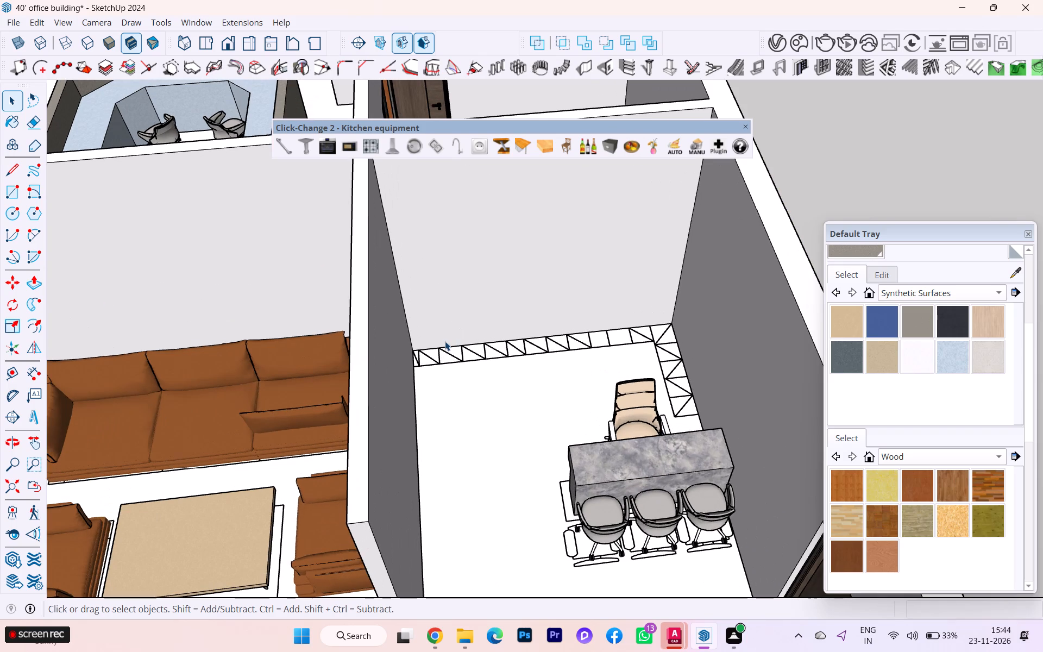
scroll(444, 341, "down", 3)
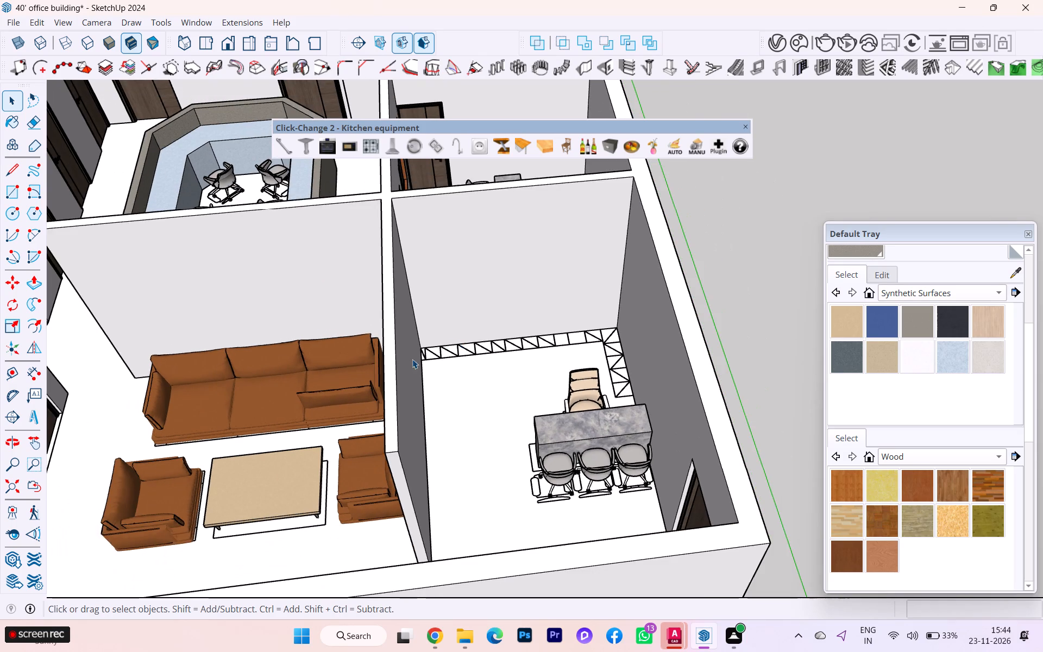
scroll(411, 359, "up", 5)
scroll(425, 337, "down", 1)
scroll(428, 335, "up", 6)
scroll(437, 348, "down", 3)
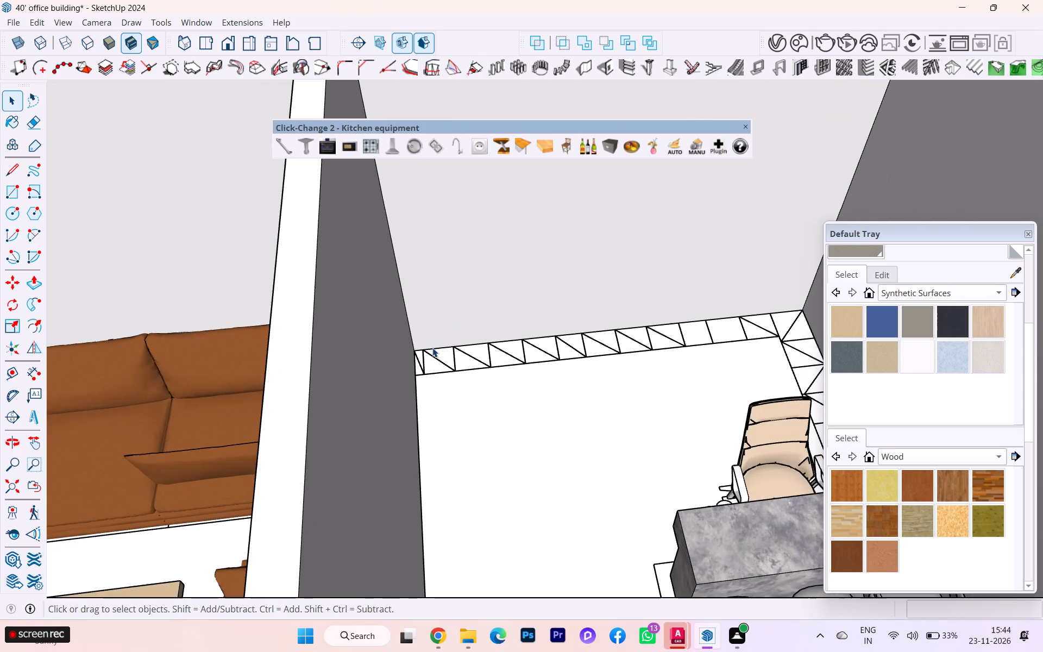
scroll(432, 348, "up", 1)
scroll(432, 348, "down", 6)
middle_click_drag(465, 339, 437, 373)
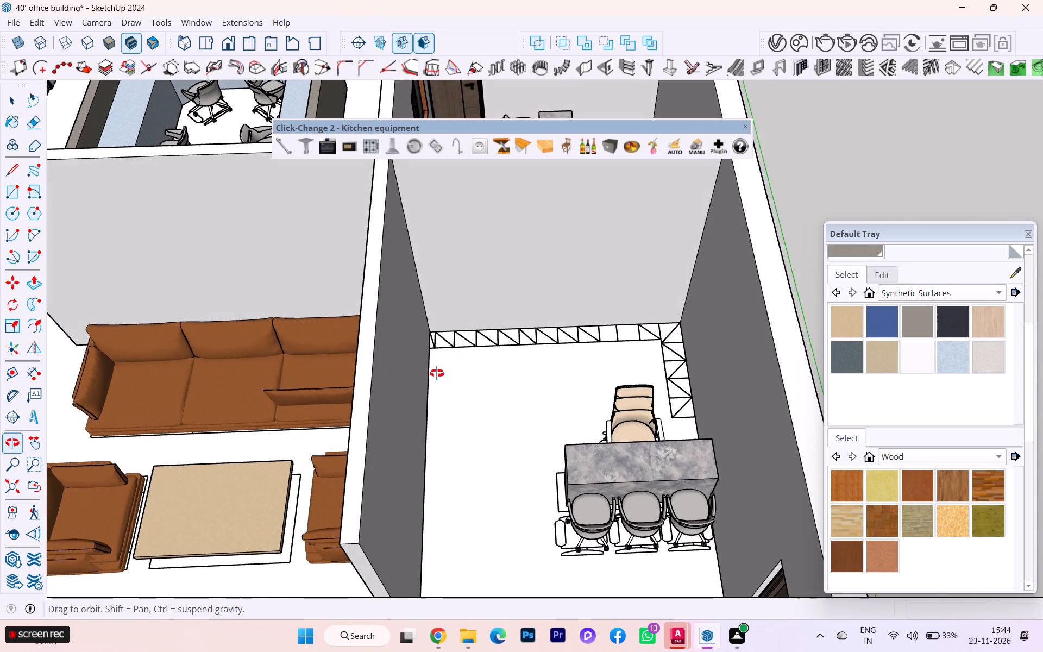
middle_click_drag(437, 373, 424, 392)
scroll(437, 317, "up", 3)
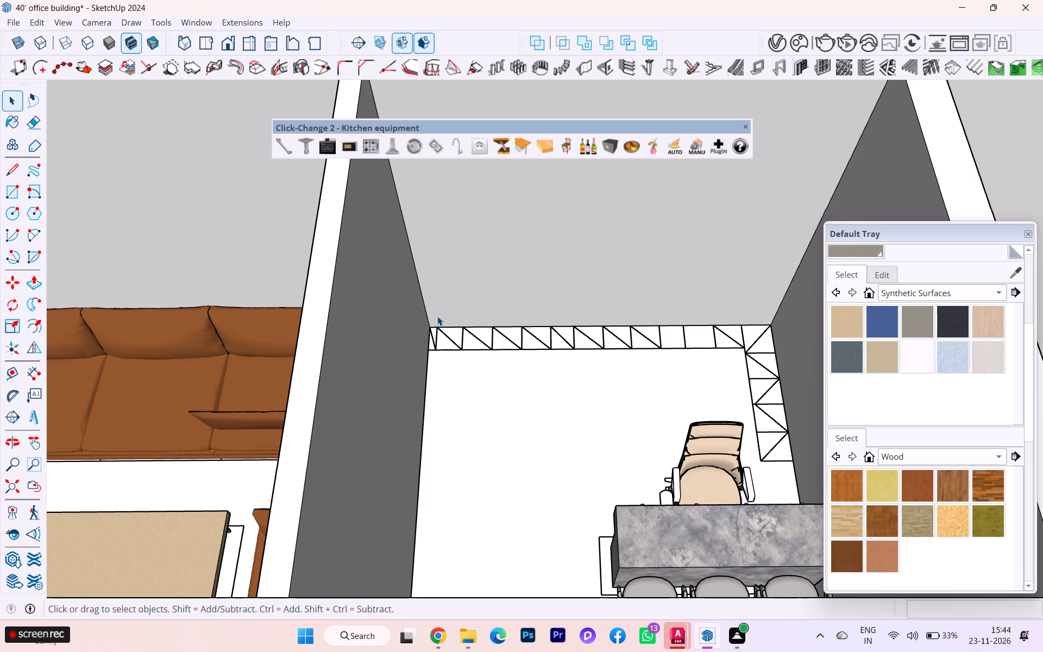
scroll(437, 374, "up", 2)
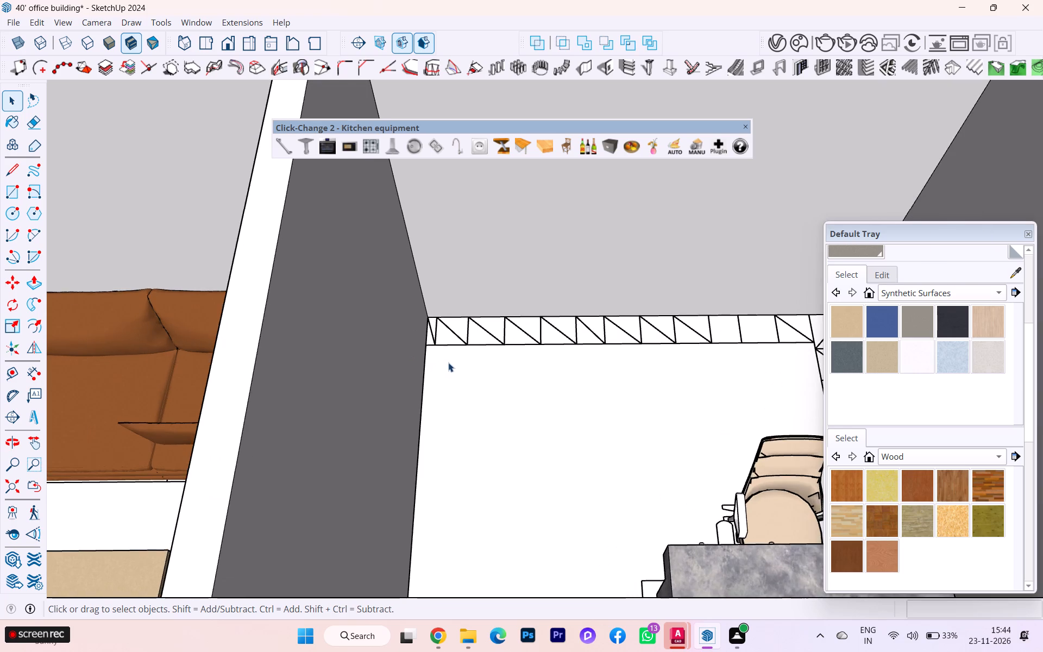
scroll(448, 362, "down", 3)
scroll(410, 319, "down", 5)
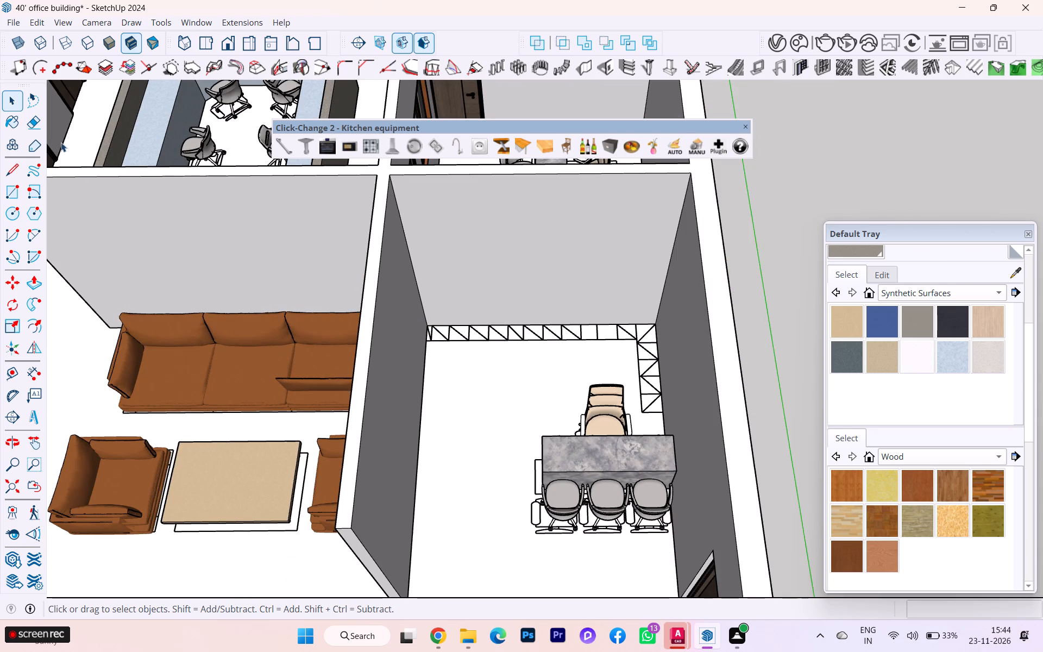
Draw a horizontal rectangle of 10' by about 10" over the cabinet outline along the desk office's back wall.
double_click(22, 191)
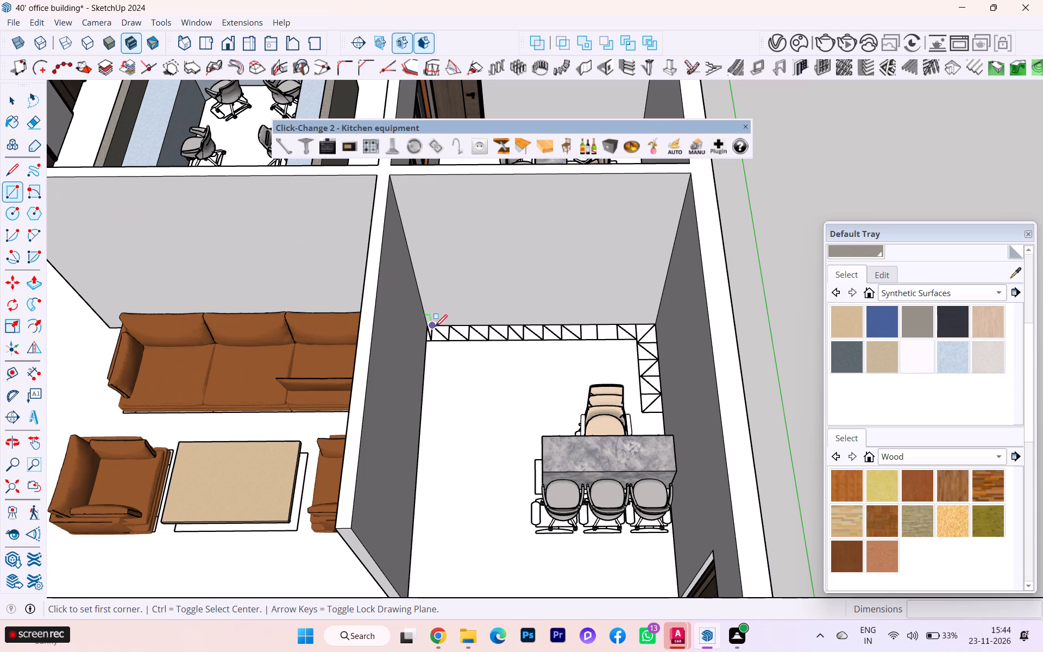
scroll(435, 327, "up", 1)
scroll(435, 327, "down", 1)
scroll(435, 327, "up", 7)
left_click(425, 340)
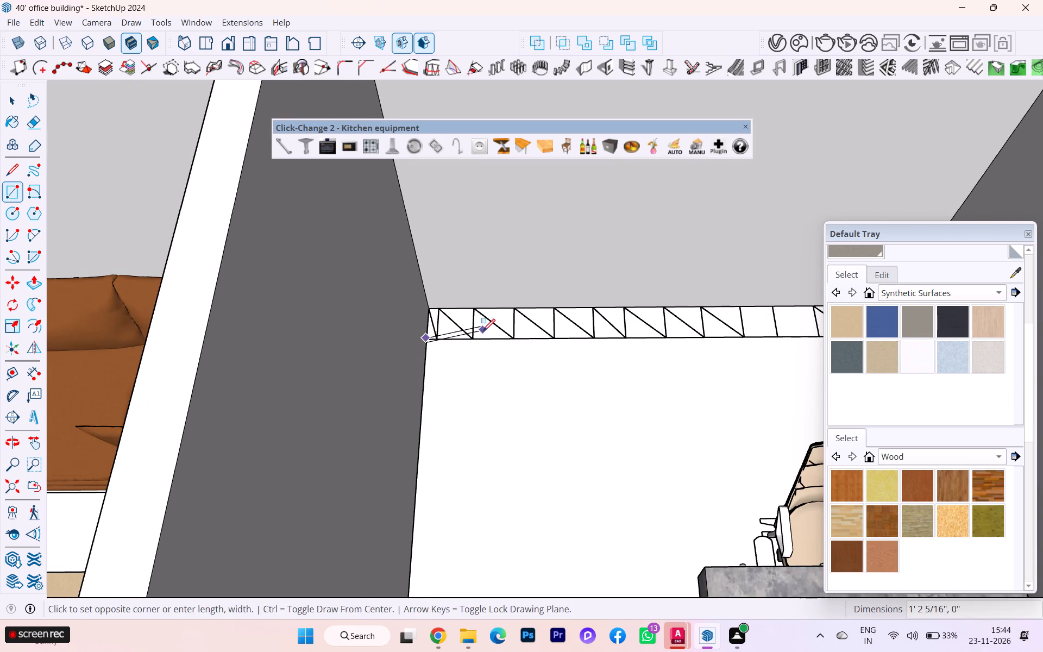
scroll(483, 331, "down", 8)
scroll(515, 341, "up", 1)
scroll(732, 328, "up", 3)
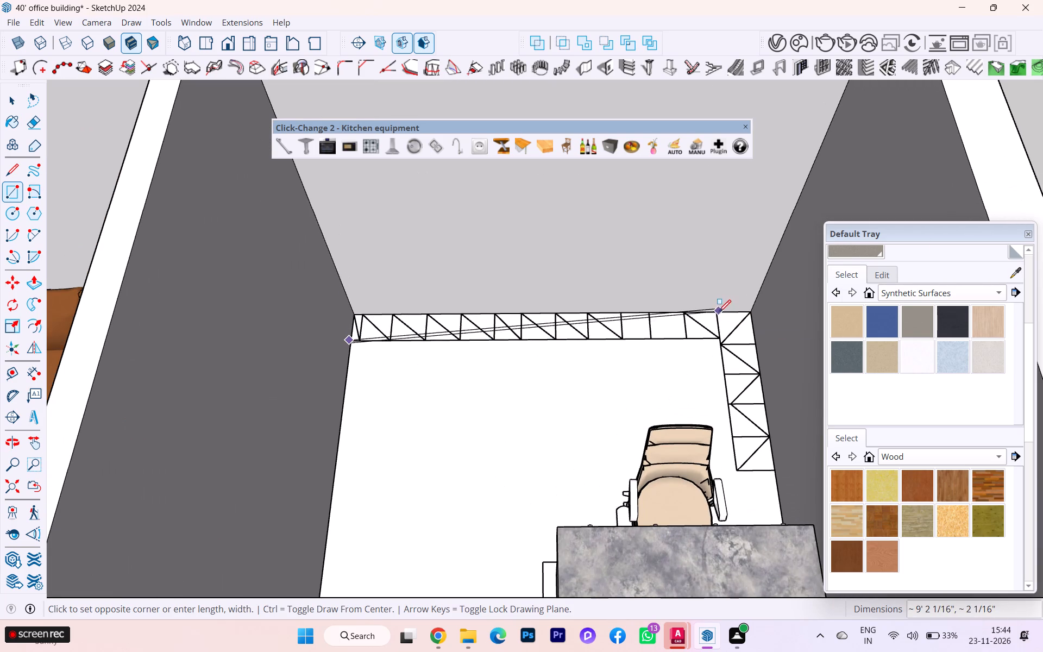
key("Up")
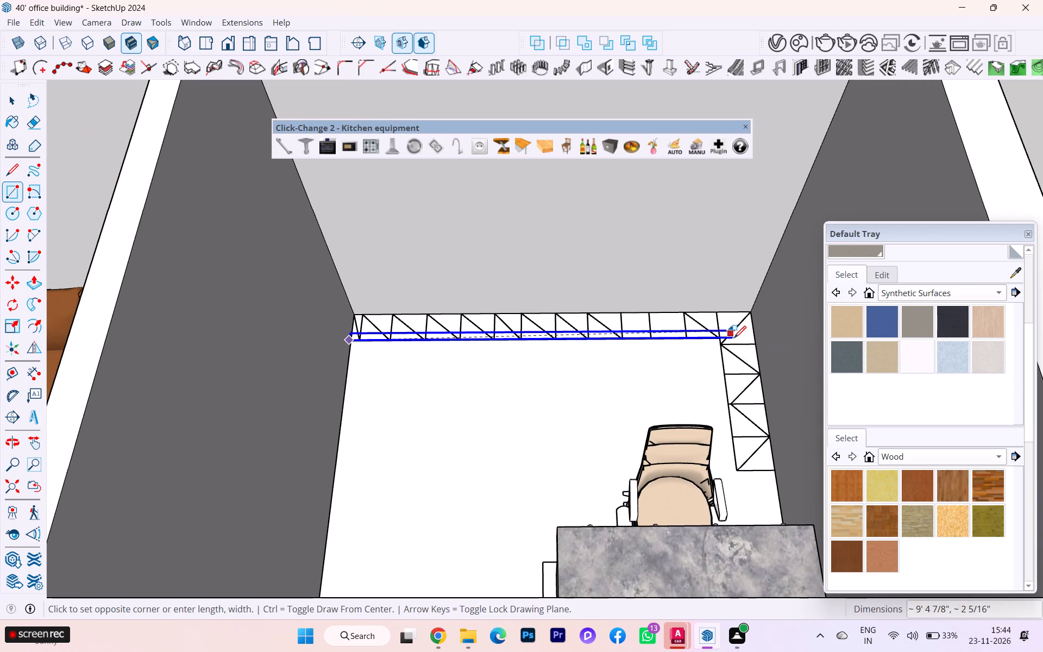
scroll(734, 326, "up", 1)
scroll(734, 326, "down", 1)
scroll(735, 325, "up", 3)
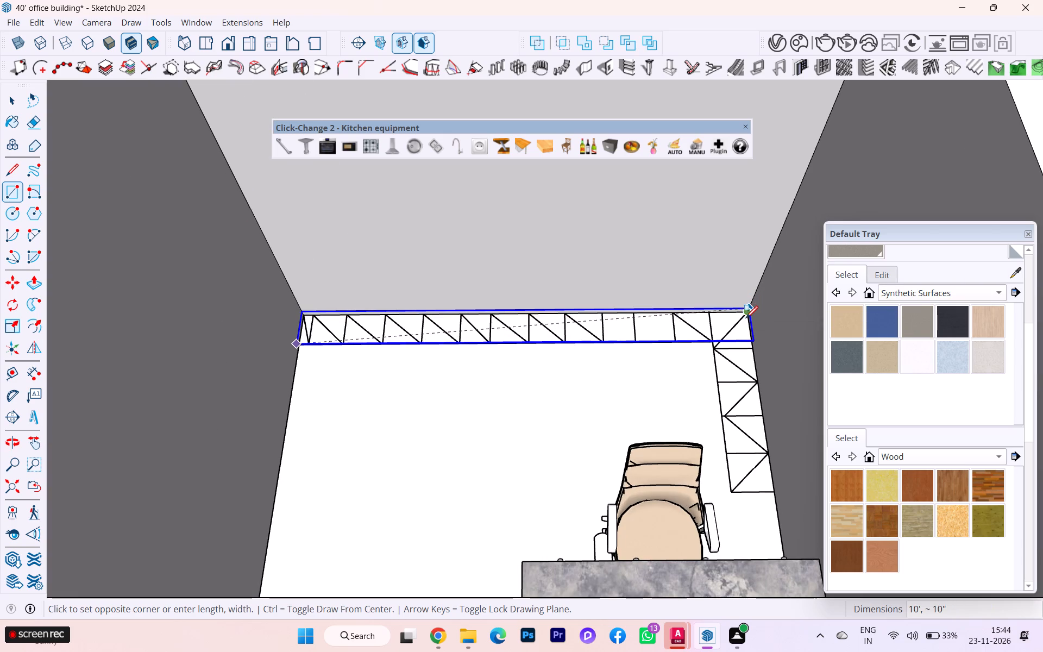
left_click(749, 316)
Examine how the new rectangle sits over the cabinet outline and against the back wall from several angles.
scroll(583, 316, "down", 4)
middle_click_drag(573, 323, 637, 297)
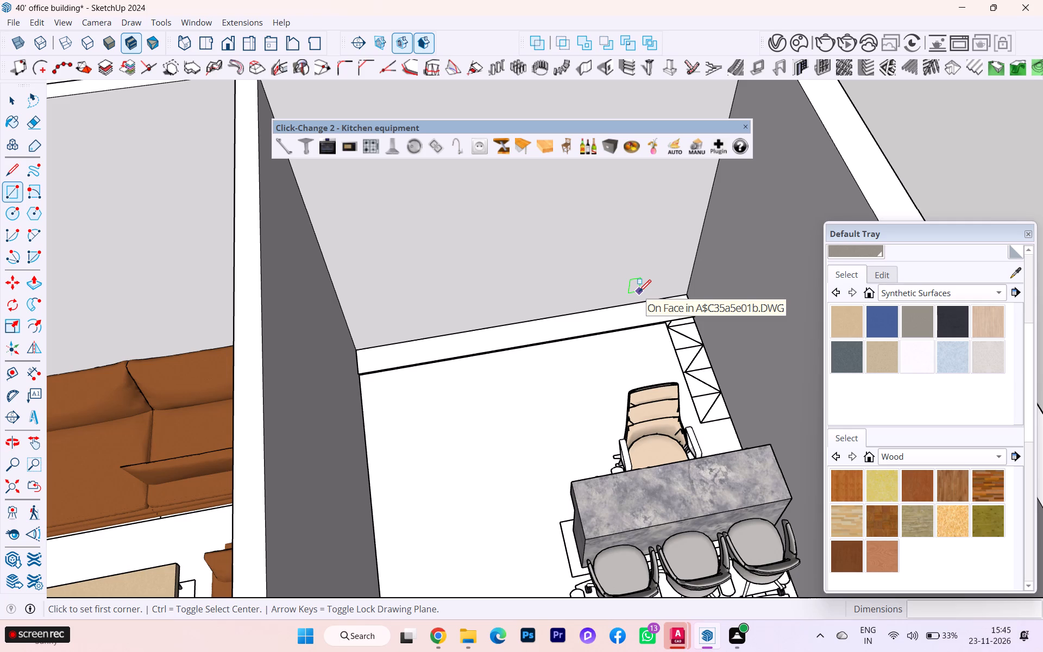
scroll(636, 297, "down", 5)
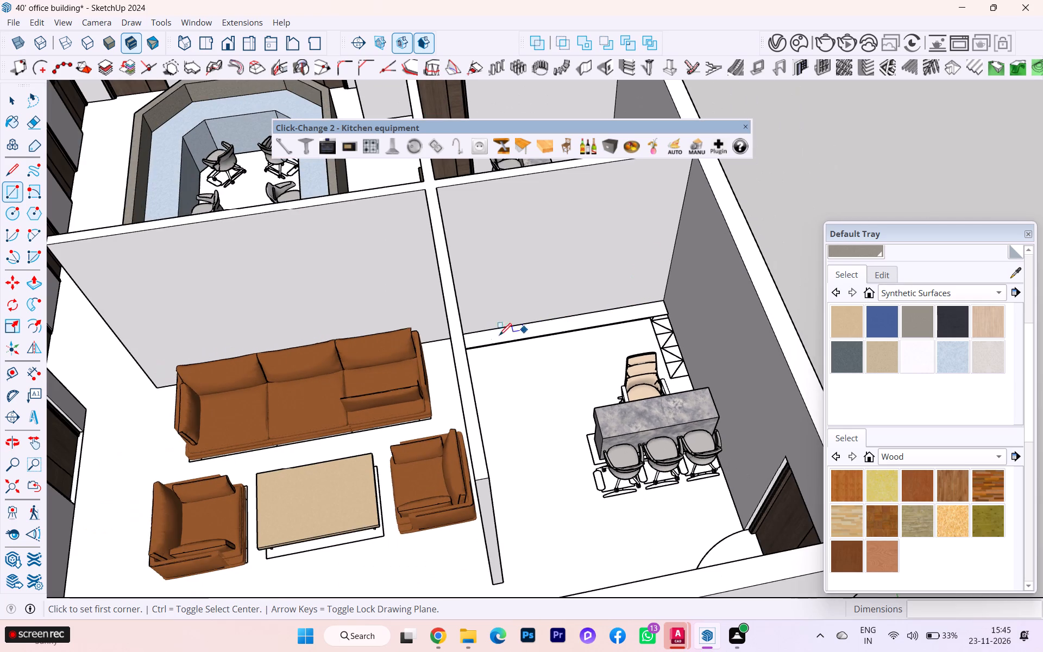
middle_click_drag(393, 315, 361, 294)
scroll(560, 337, "up", 4)
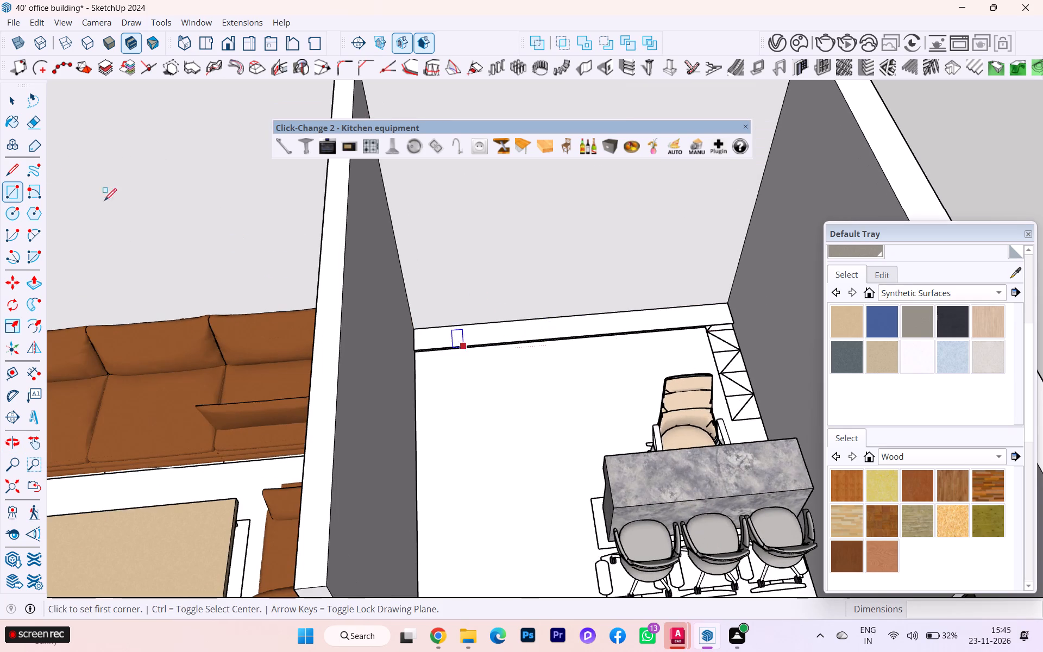
left_click(5, 99)
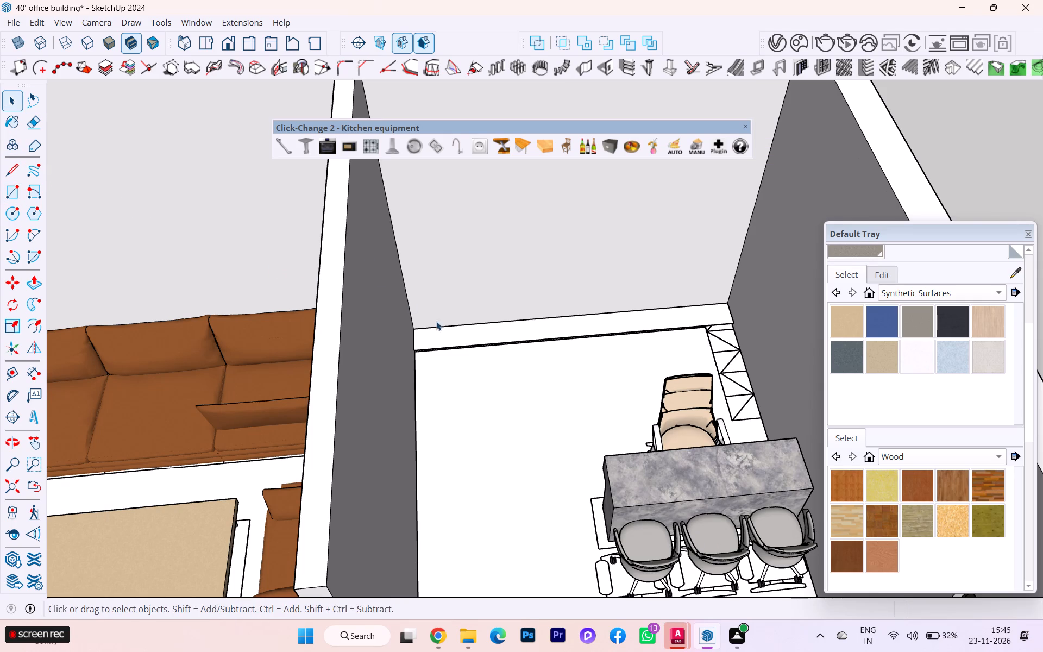
scroll(505, 331, "up", 7)
scroll(470, 336, "down", 2)
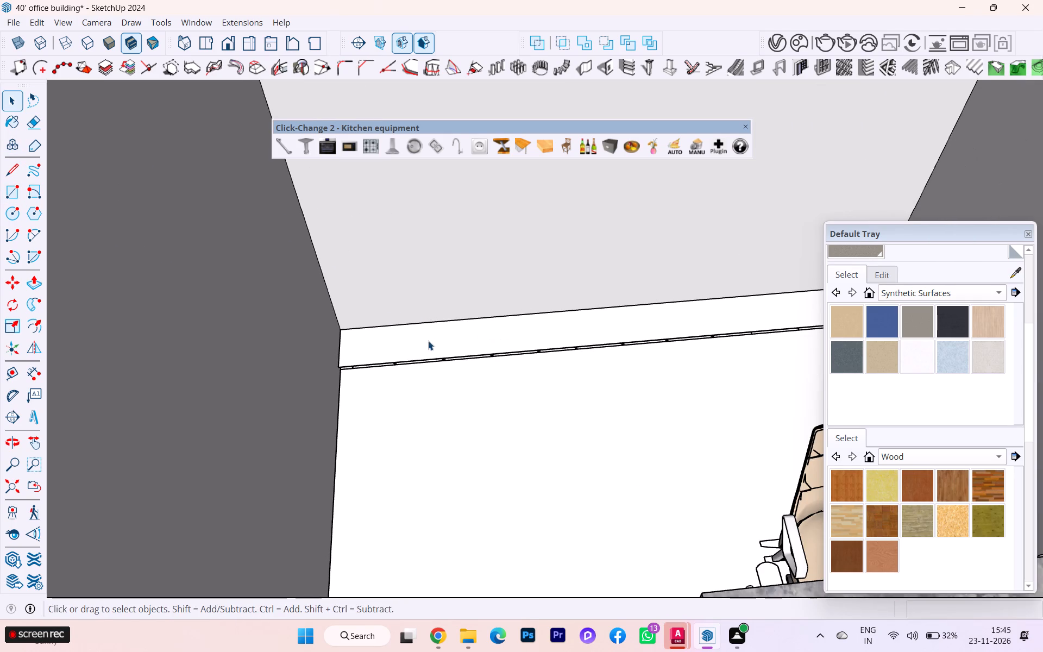
middle_click_drag(428, 341, 391, 326)
scroll(391, 326, "up", 1)
scroll(405, 354, "down", 1)
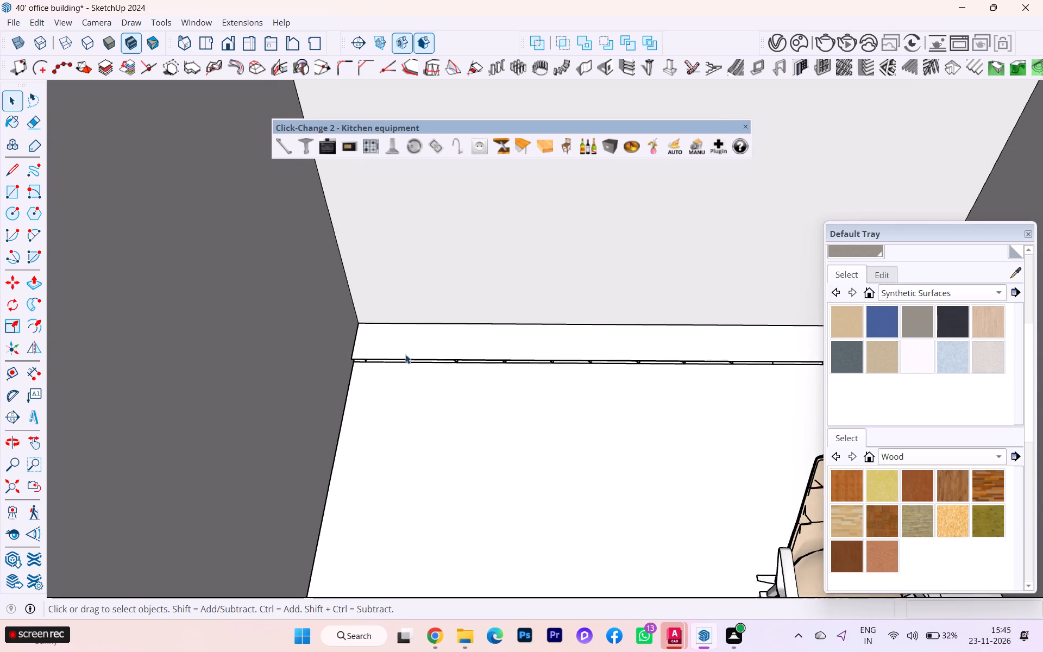
scroll(405, 354, "down", 1)
scroll(405, 354, "up", 1)
scroll(405, 354, "down", 1)
middle_click_drag(405, 354, 417, 321)
scroll(389, 380, "up", 2)
scroll(376, 353, "down", 1)
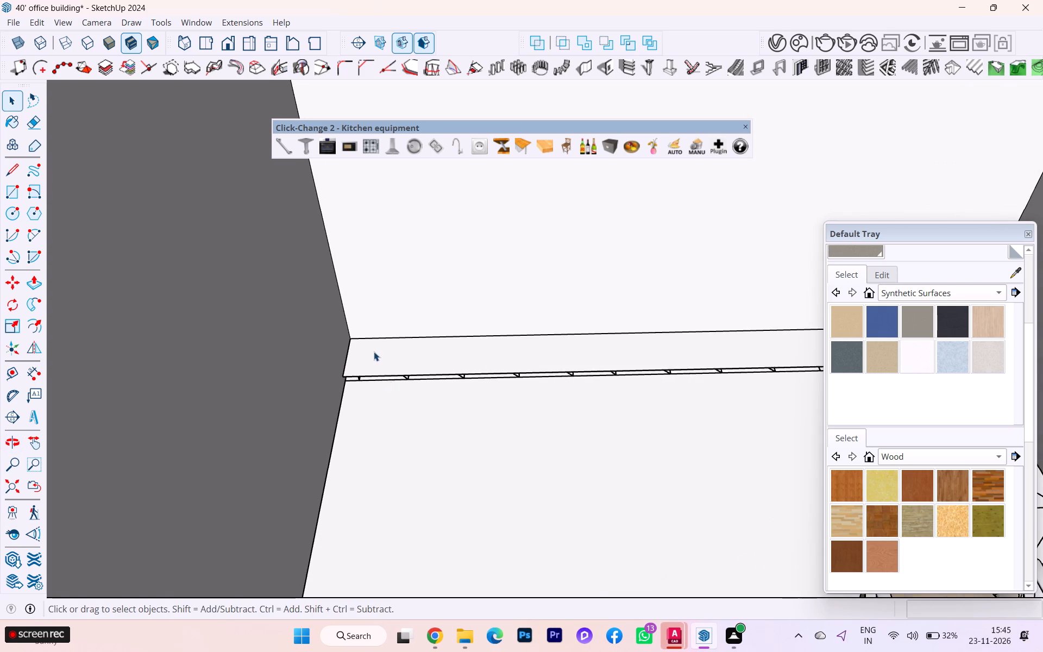
scroll(374, 352, "down", 1)
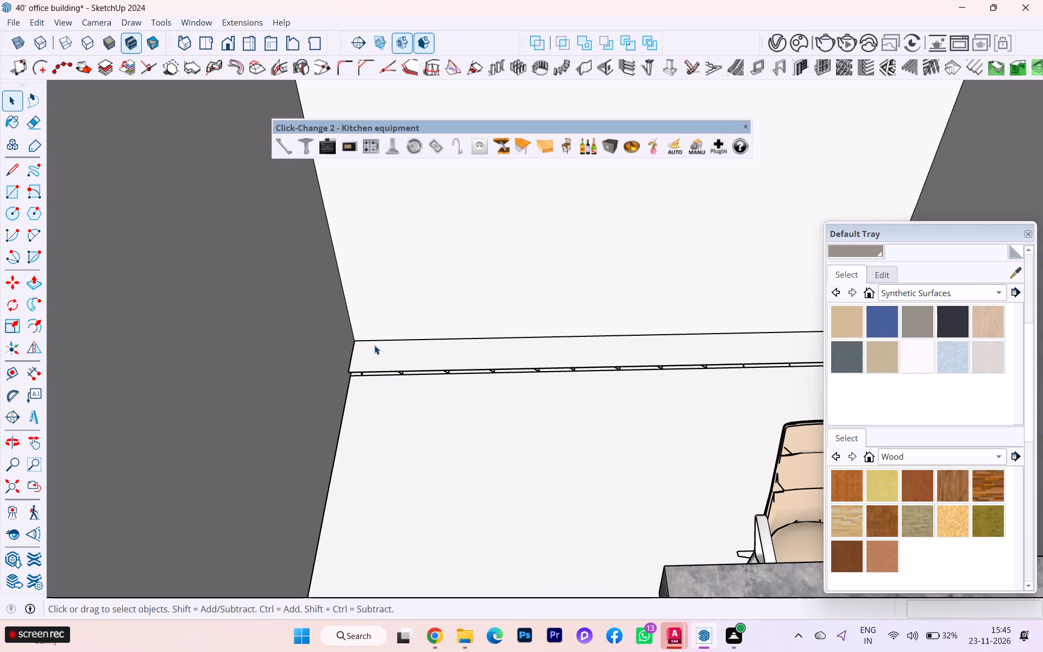
scroll(389, 371, "down", 7)
scroll(391, 370, "up", 1)
scroll(391, 370, "down", 1)
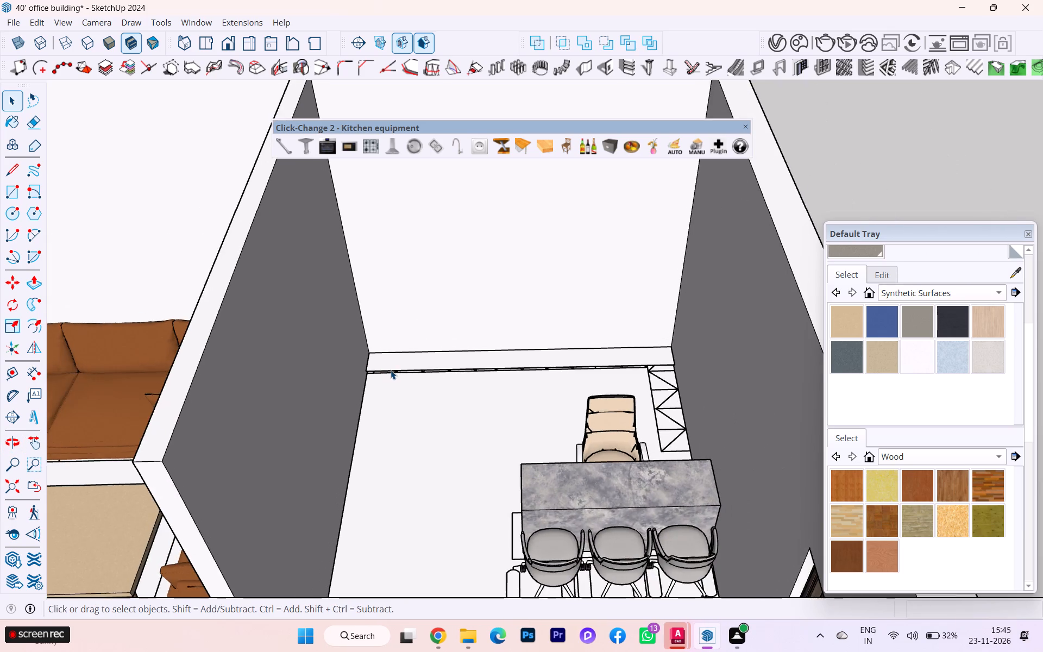
scroll(391, 370, "down", 1)
middle_click_drag(404, 383, 438, 434)
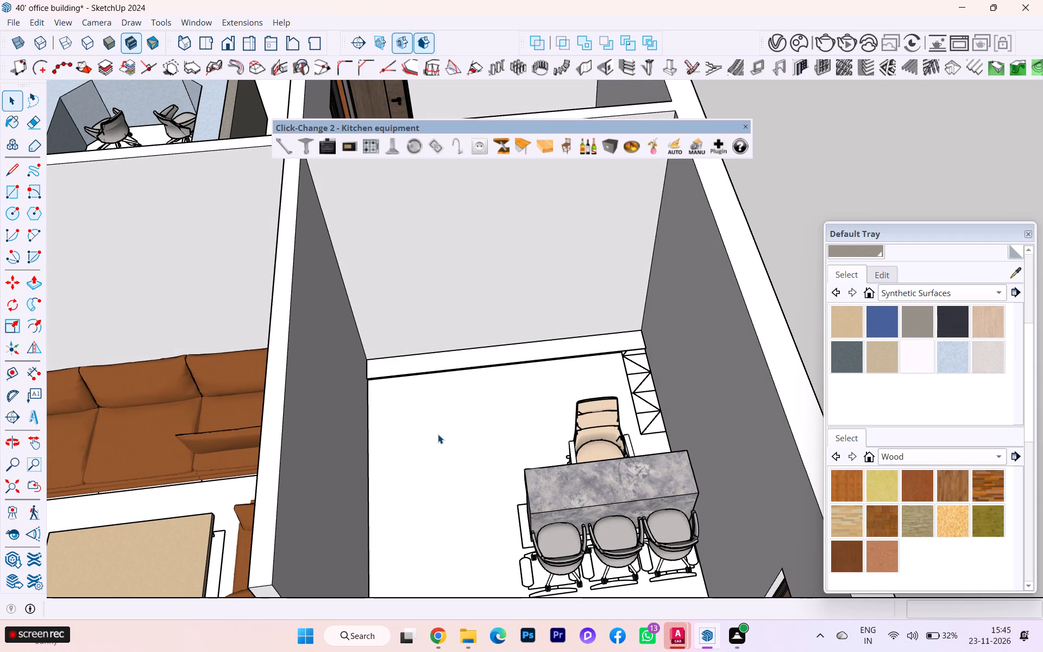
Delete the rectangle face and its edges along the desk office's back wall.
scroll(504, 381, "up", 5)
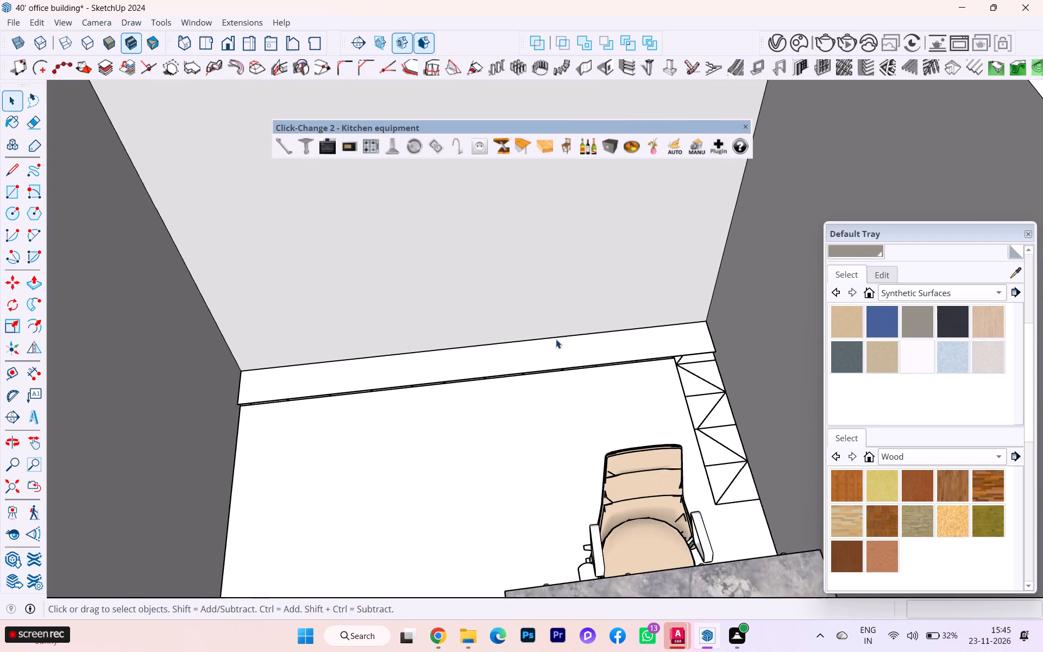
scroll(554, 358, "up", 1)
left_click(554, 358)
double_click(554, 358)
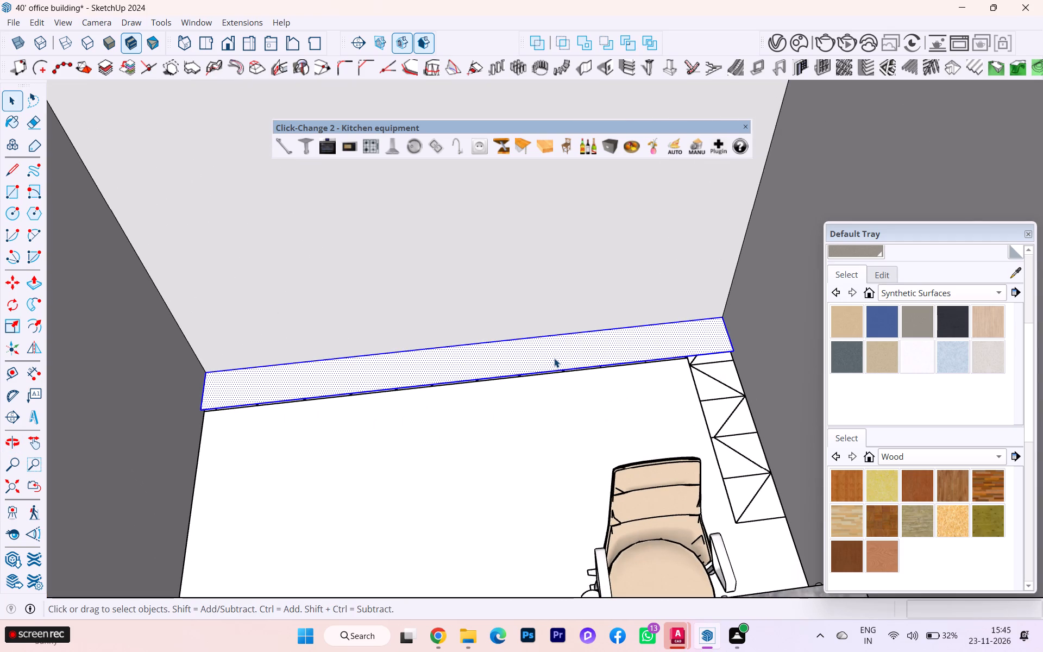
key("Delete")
Examine the L-shaped cabinet outline in the plan behind the desk office's chair.
scroll(554, 358, "up", 1)
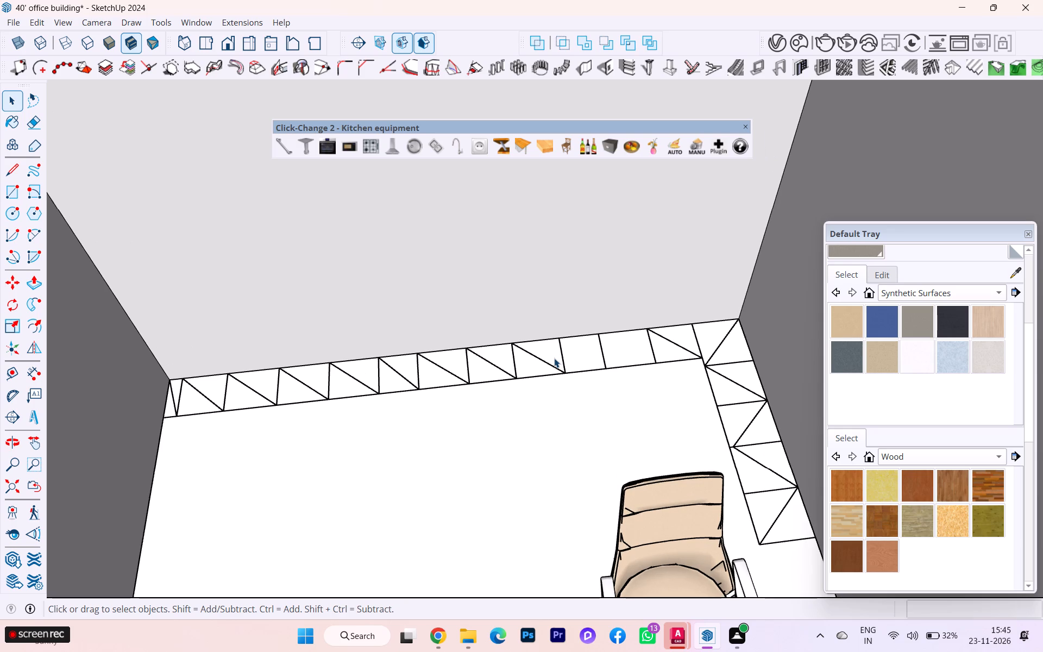
scroll(555, 382, "down", 5)
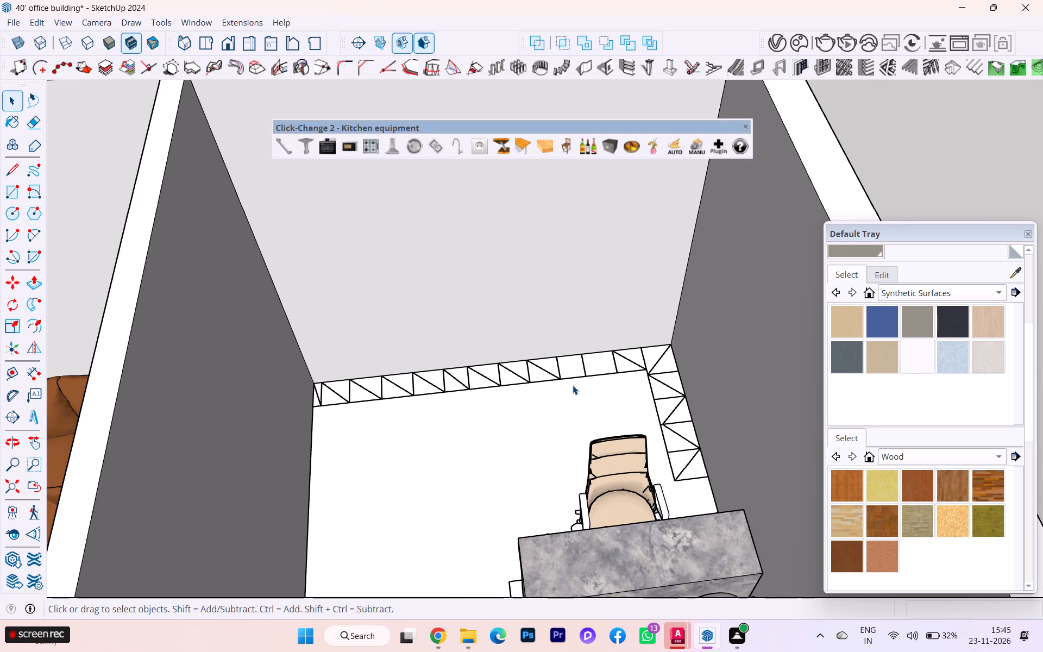
scroll(571, 400, "down", 2)
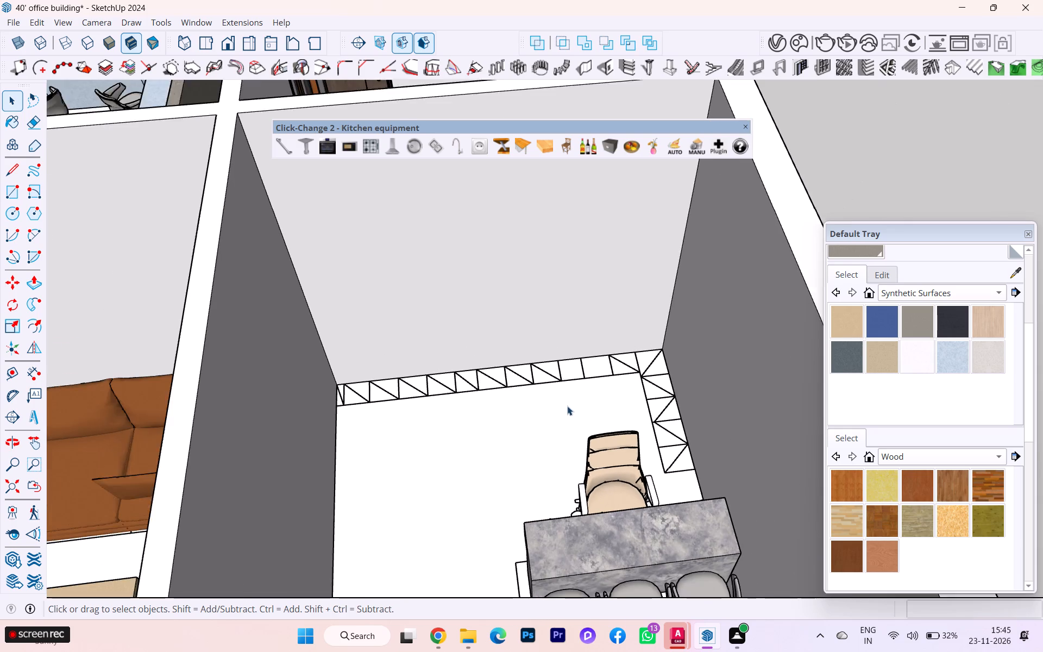
scroll(449, 400, "up", 3)
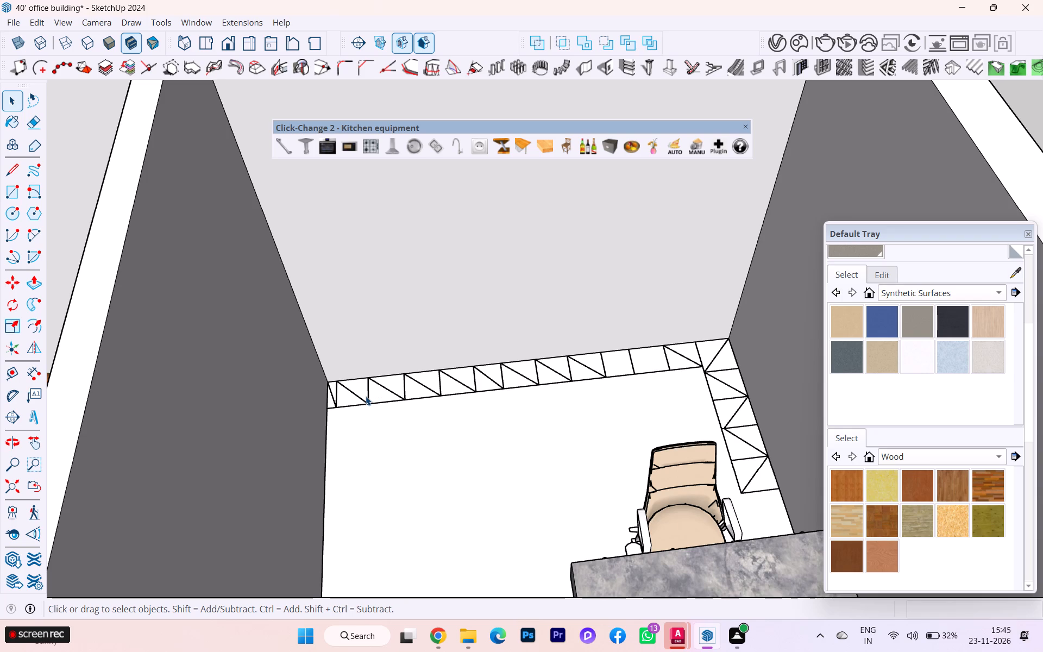
scroll(359, 397, "up", 2)
scroll(359, 397, "down", 2)
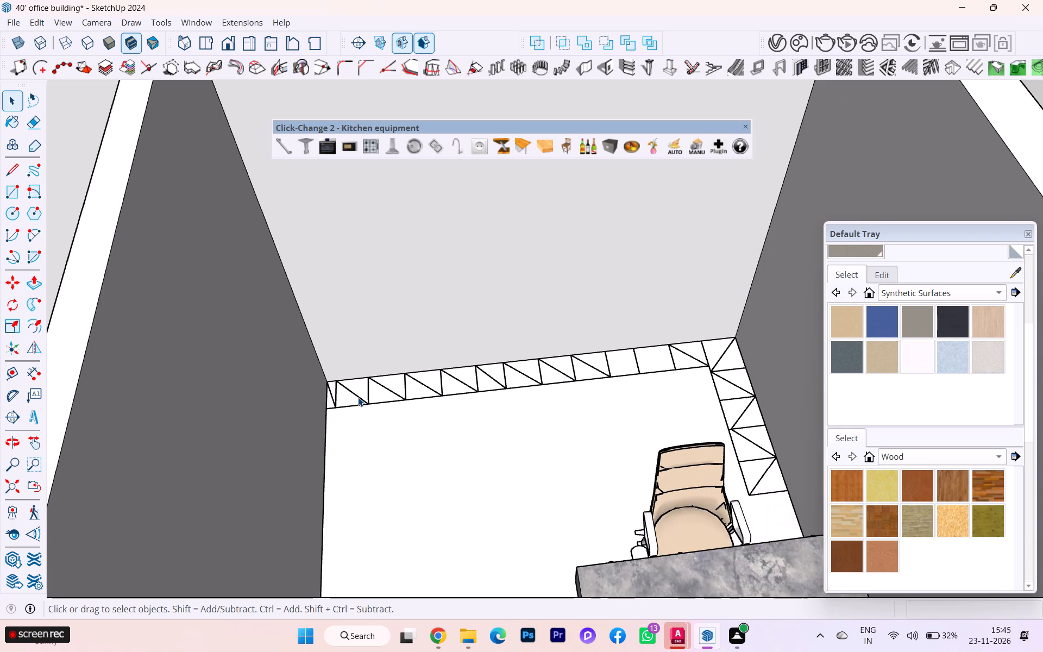
scroll(358, 397, "down", 1)
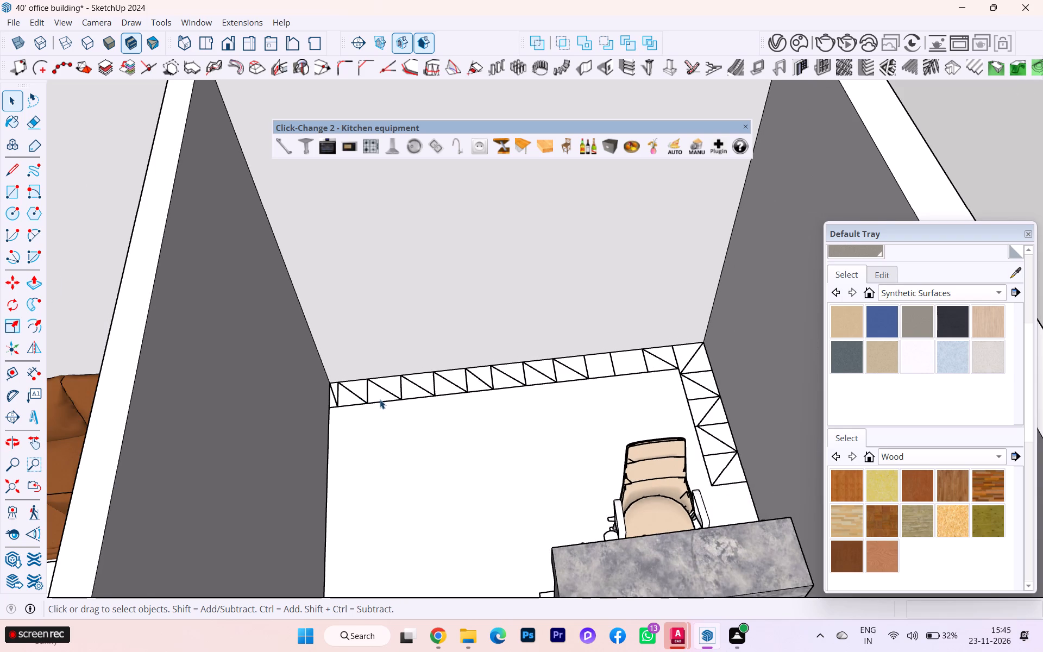
scroll(389, 399, "up", 2)
scroll(410, 405, "down", 2)
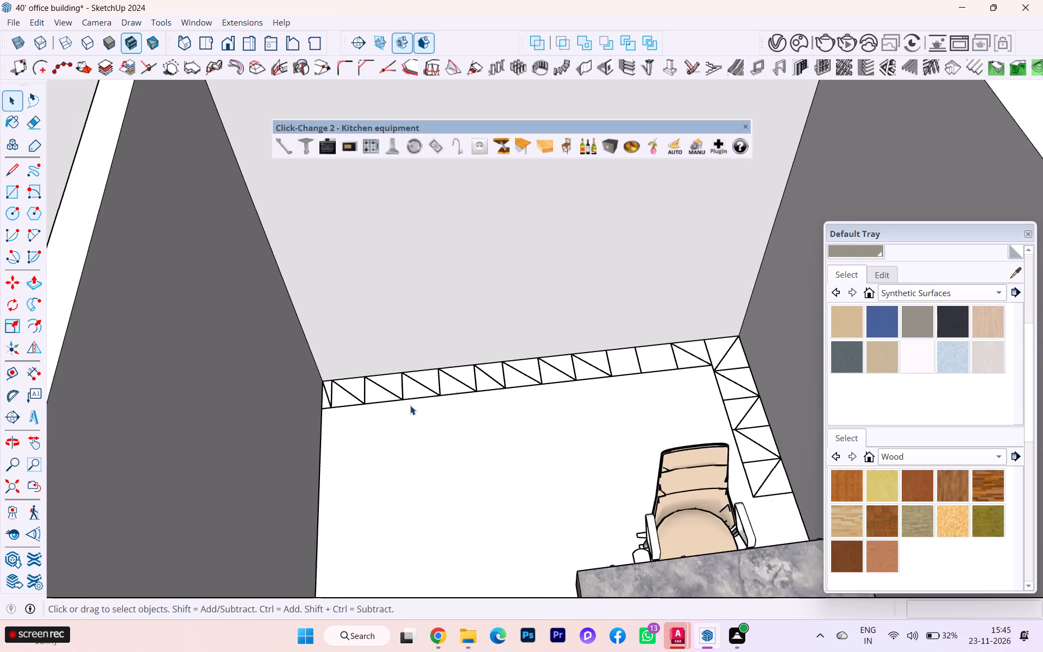
scroll(411, 405, "down", 1)
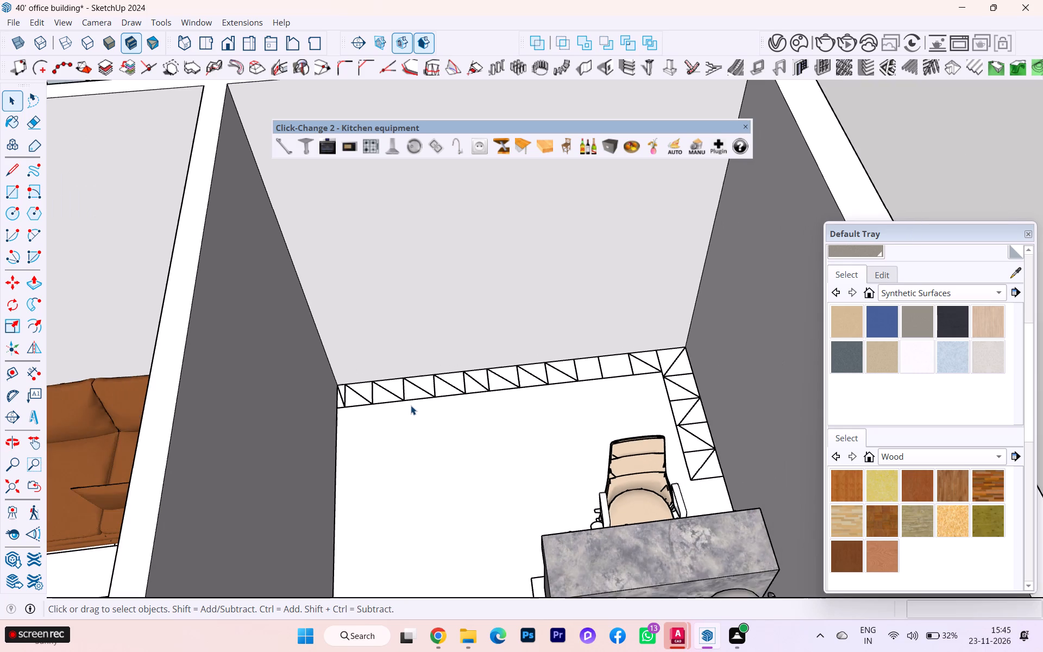
scroll(411, 405, "up", 1)
Look over the surrounding offices from farther away, and inspect the start of the desk office's cabinet outline up close.
scroll(411, 405, "down", 8)
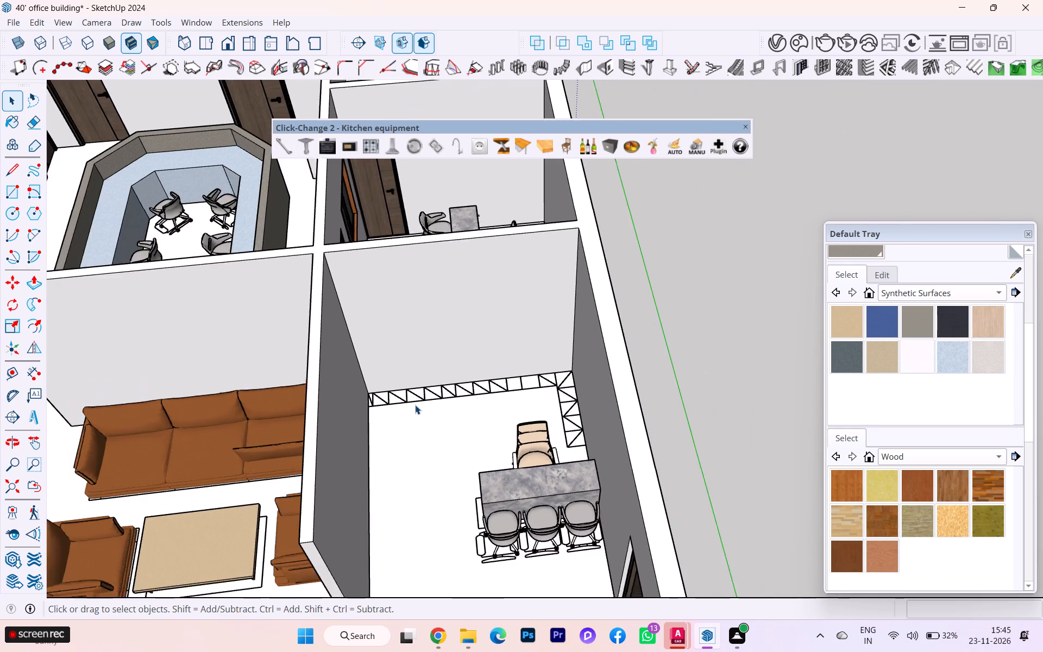
scroll(649, 369, "down", 3)
scroll(684, 354, "up", 1)
scroll(684, 354, "down", 2)
scroll(684, 354, "up", 1)
scroll(625, 366, "down", 3)
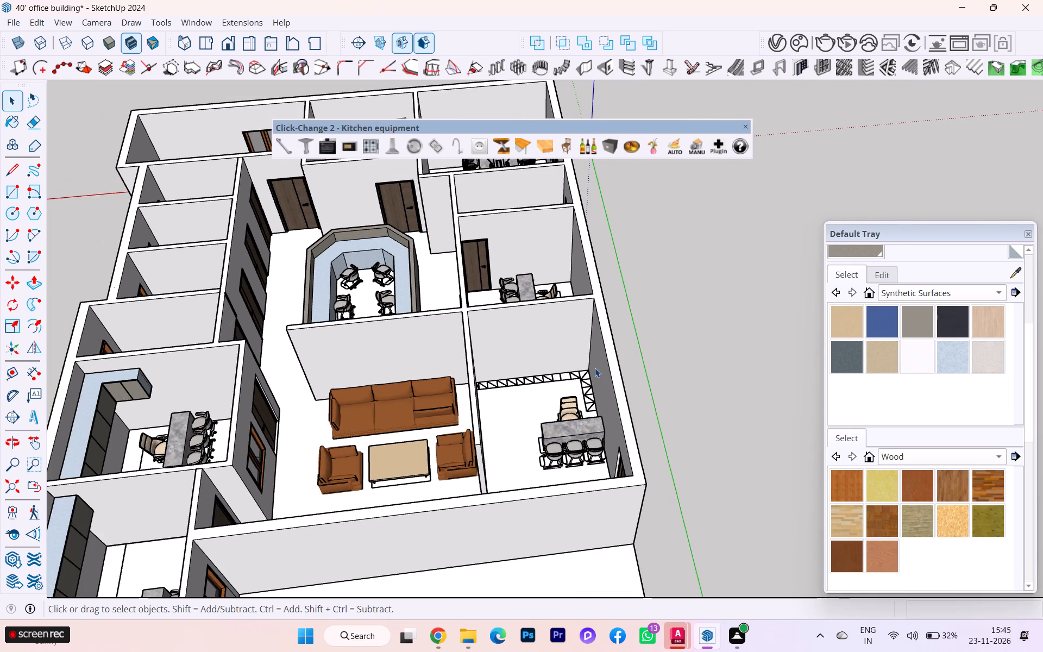
scroll(525, 373, "up", 4)
scroll(504, 378, "down", 1)
scroll(504, 378, "up", 7)
scroll(490, 378, "down", 1)
scroll(490, 378, "up", 1)
scroll(476, 385, "down", 1)
middle_click_drag(449, 388, 426, 392)
scroll(429, 391, "up", 4)
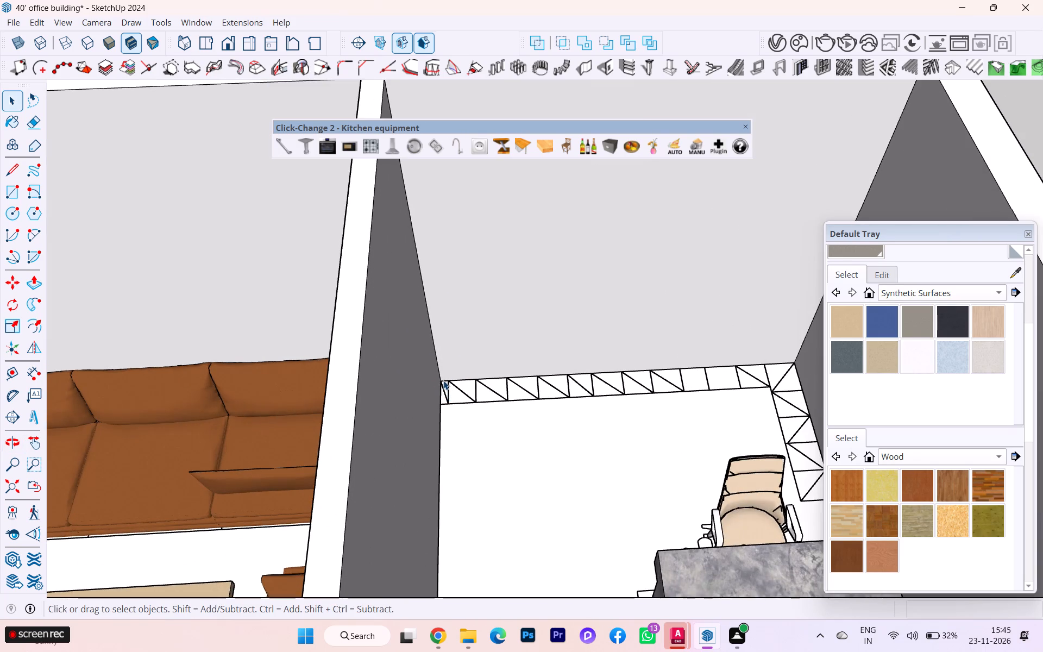
Examine the end of the cabinet outline where it meets the corner of the desk office's back wall.
scroll(443, 380, "down", 4)
scroll(472, 388, "up", 3)
scroll(444, 380, "down", 3)
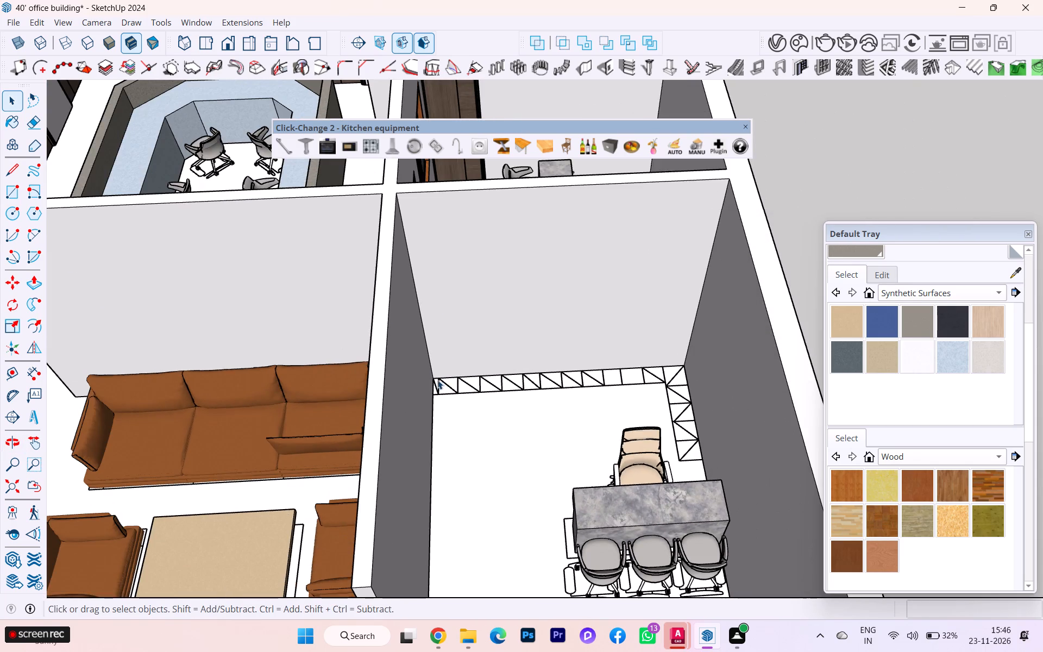
middle_click_drag(437, 380, 405, 353)
scroll(425, 368, "up", 2)
scroll(472, 391, "up", 2)
scroll(429, 372, "down", 2)
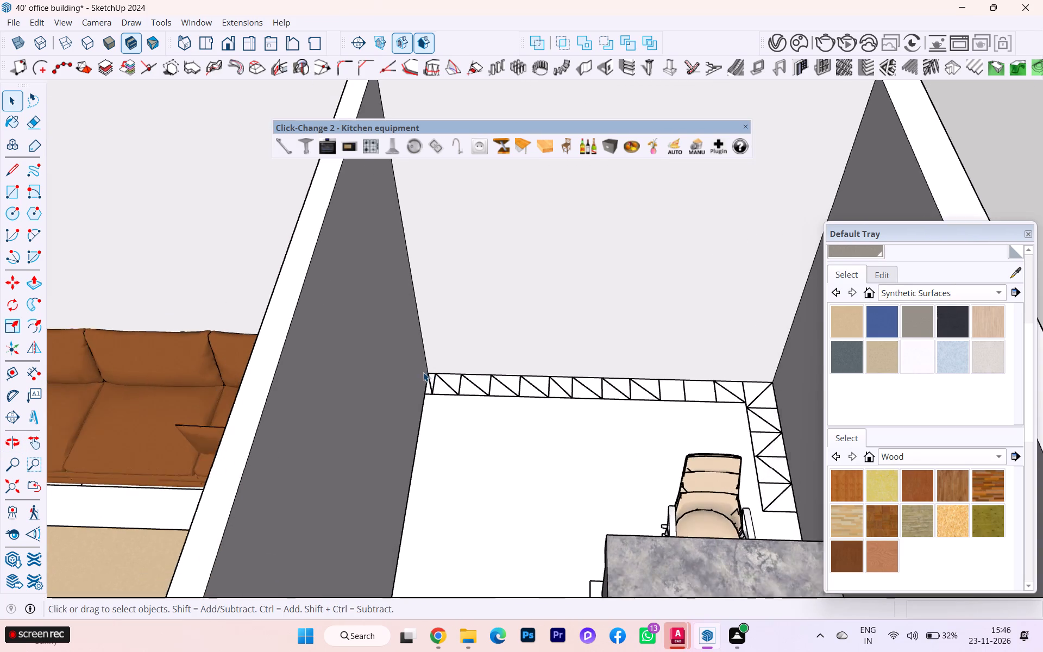
scroll(423, 372, "down", 2)
scroll(470, 385, "up", 2)
scroll(450, 377, "down", 2)
scroll(448, 376, "up", 2)
scroll(448, 376, "down", 3)
middle_click_drag(429, 374, 441, 381)
scroll(482, 383, "up", 5)
scroll(389, 400, "up", 2)
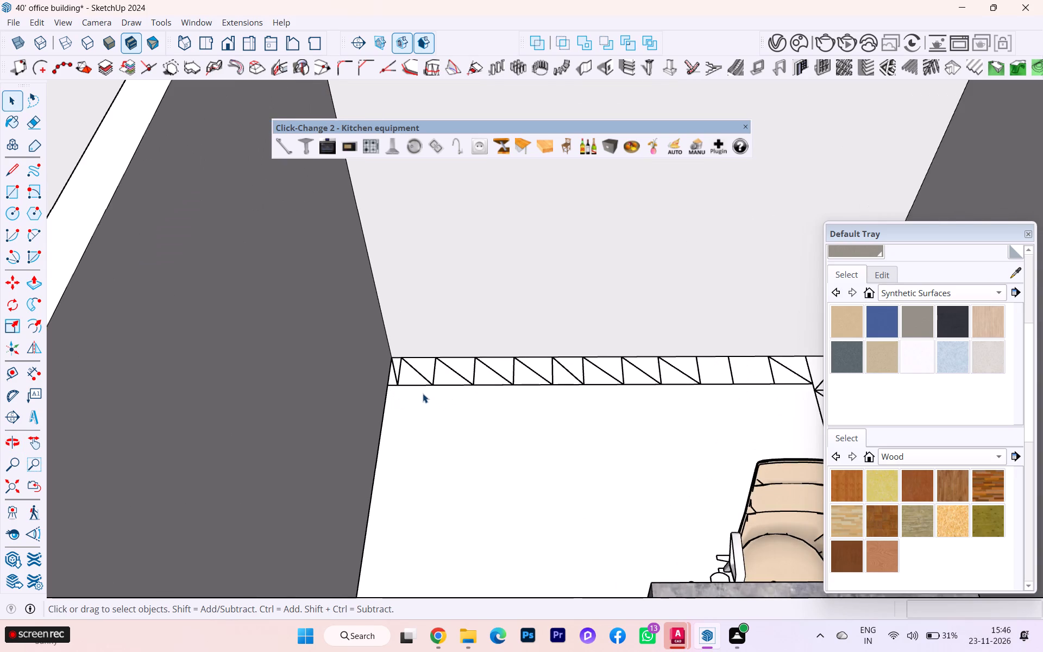
scroll(432, 393, "up", 3)
scroll(432, 393, "down", 5)
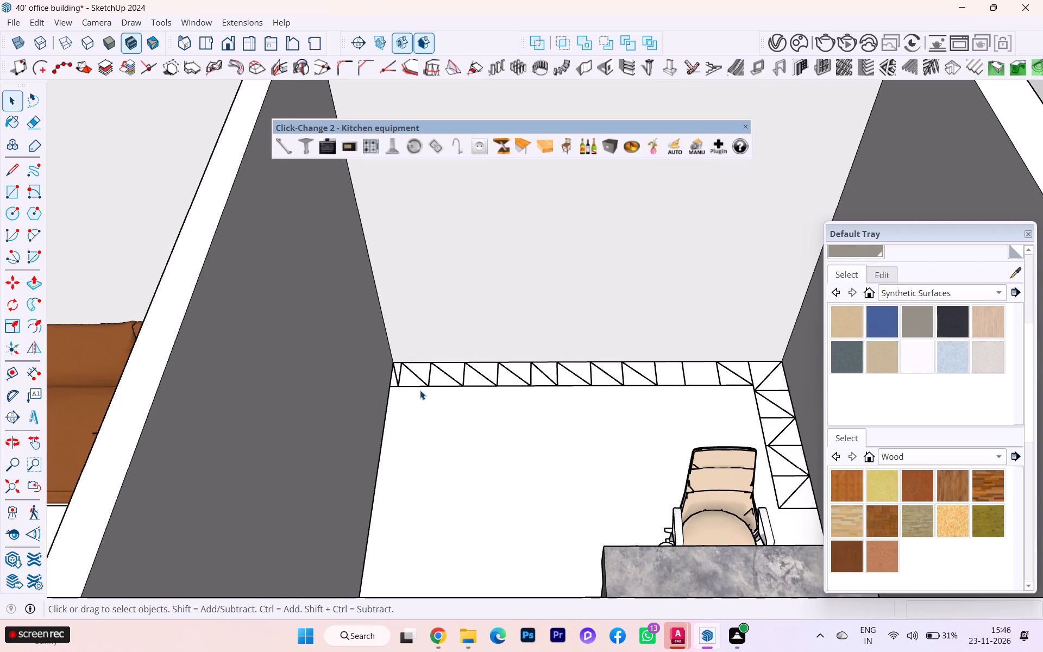
Look over the whole L-shaped cabinet outline in relation to the desk, chair and surrounding walls of the desk office.
scroll(398, 361, "down", 2)
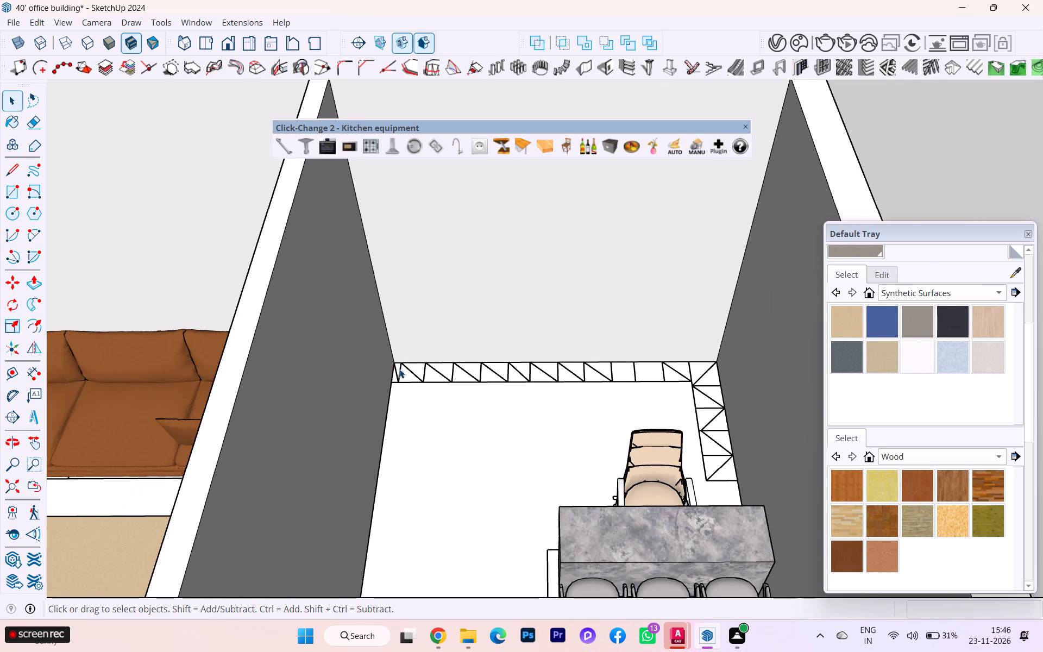
scroll(406, 391, "down", 2)
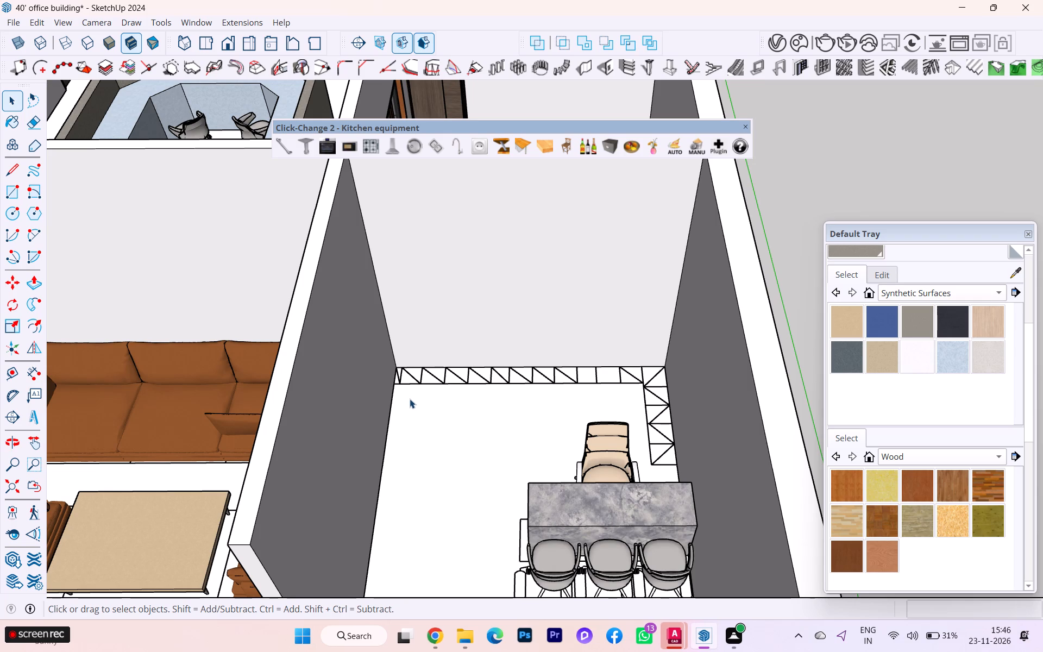
scroll(411, 400, "up", 2)
scroll(407, 386, "down", 2)
middle_click_drag(407, 386, 415, 398)
scroll(425, 387, "up", 3)
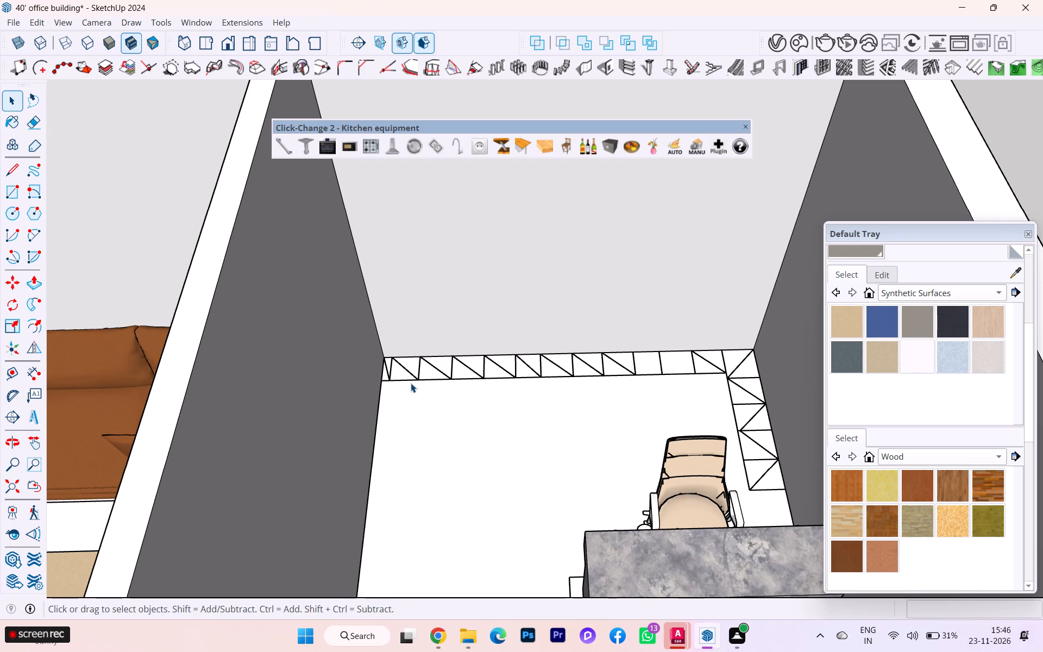
scroll(417, 397, "down", 5)
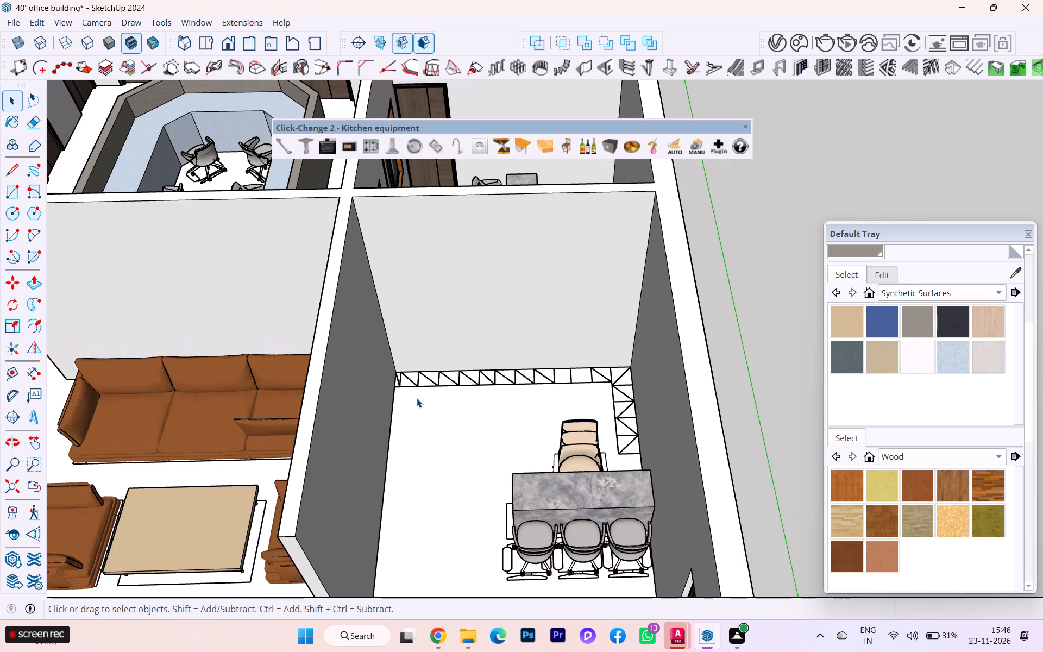
scroll(417, 398, "down", 1)
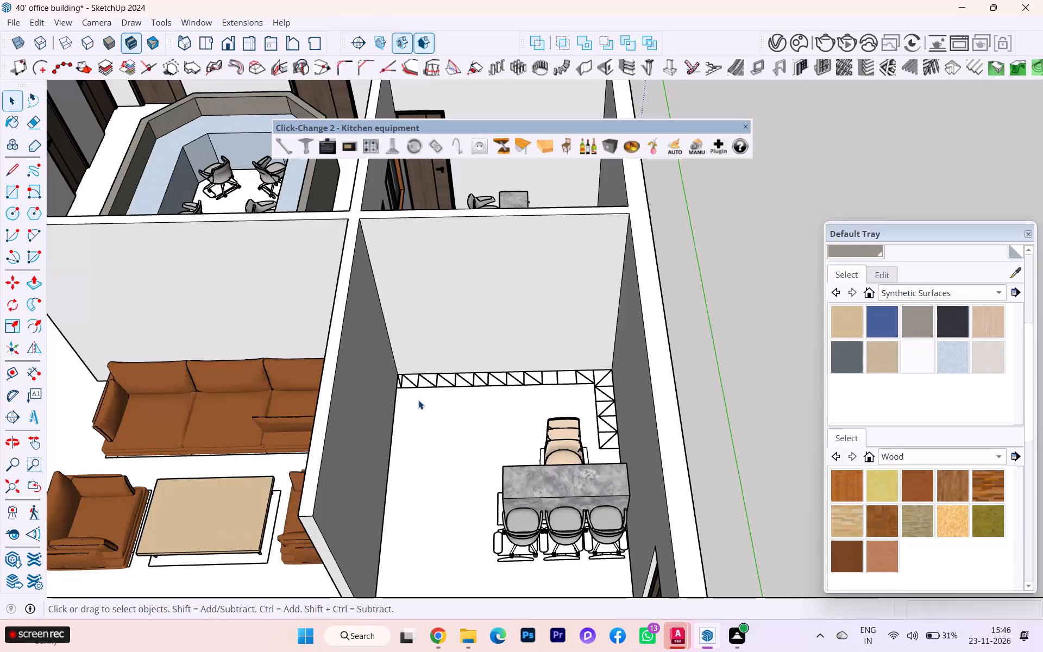
scroll(421, 406, "up", 2)
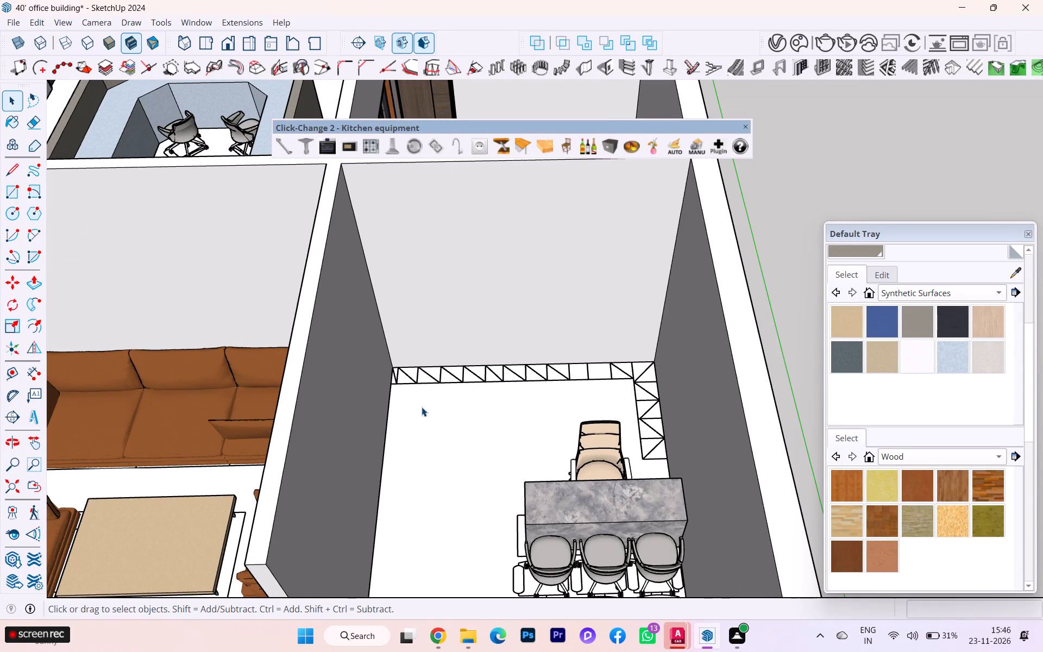
scroll(422, 407, "down", 3)
scroll(421, 369, "up", 3)
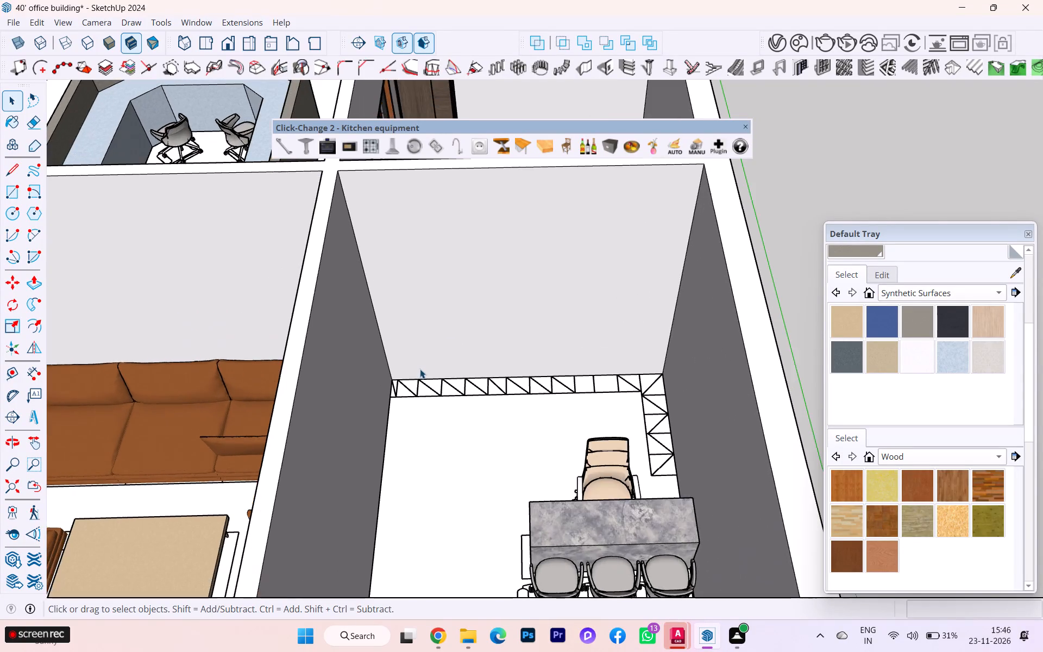
scroll(417, 369, "up", 3)
scroll(400, 380, "down", 1)
middle_click_drag(399, 383, 403, 378)
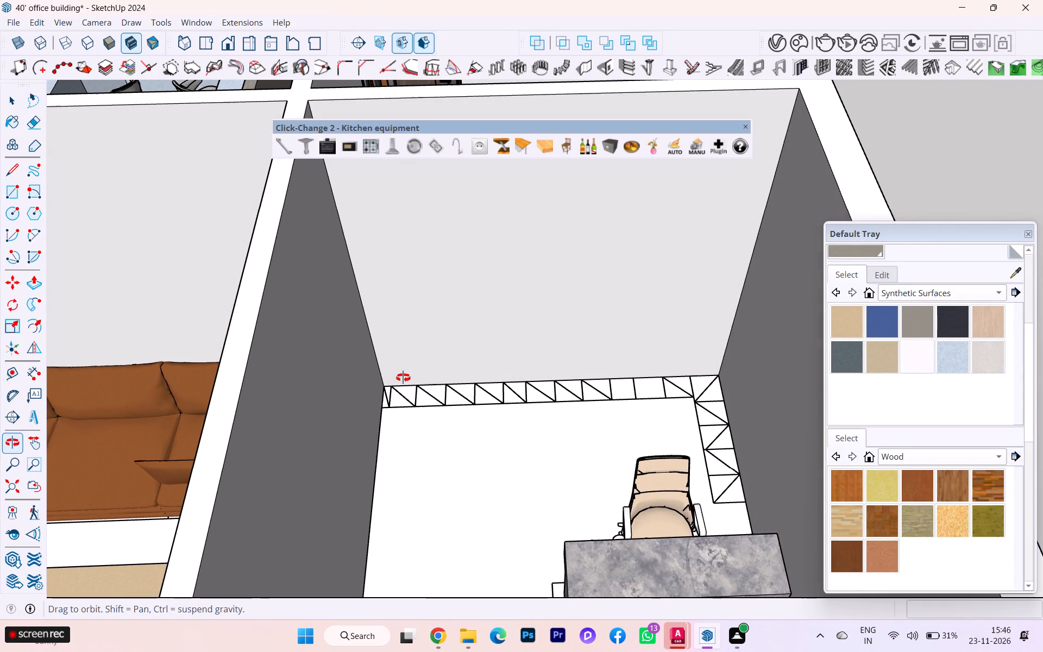
middle_click_drag(403, 378, 403, 377)
scroll(401, 377, "down", 3)
scroll(423, 417, "down", 4)
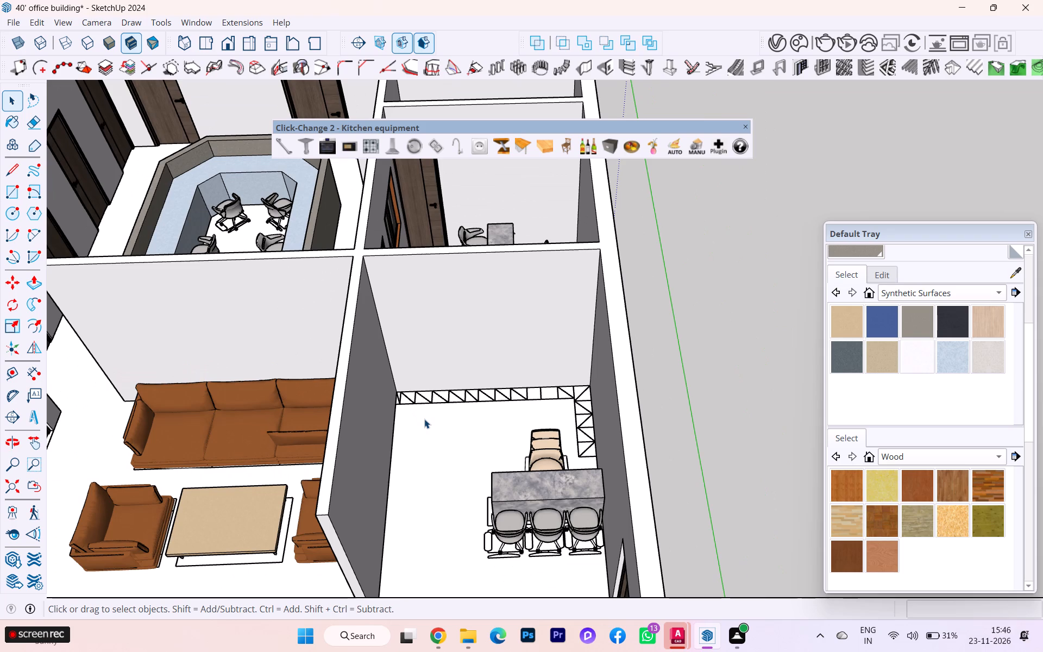
scroll(425, 419, "up", 4)
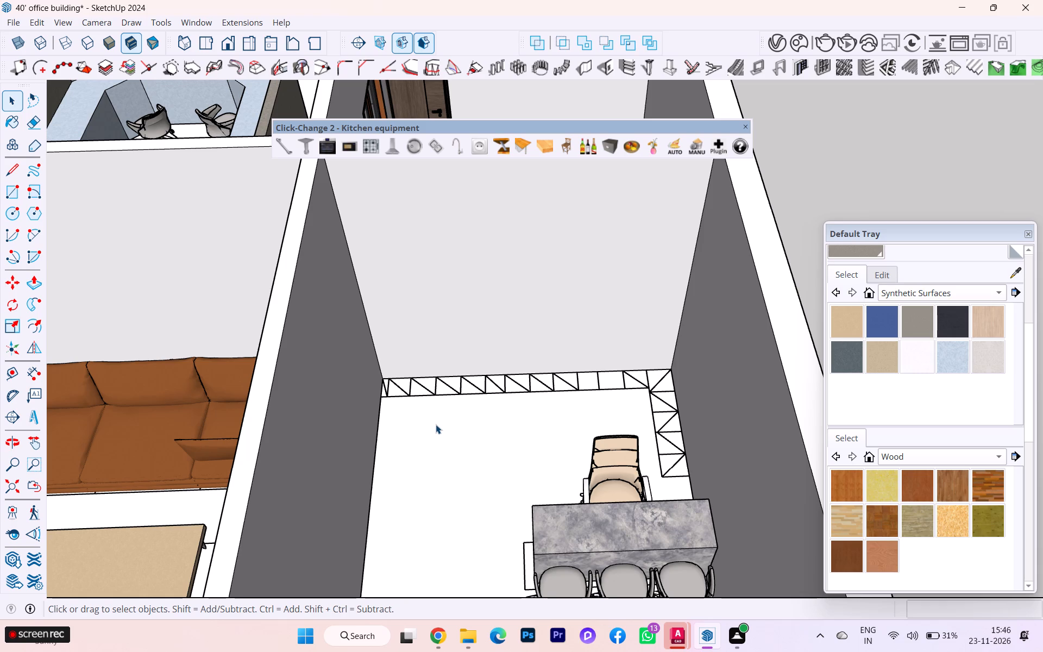
scroll(439, 422, "down", 2)
scroll(439, 422, "up", 1)
scroll(439, 422, "down", 1)
middle_click_drag(439, 422, 443, 450)
Inspect the cabinet outline's narrow end segment at the back wall corner from a steeper angle.
scroll(406, 368, "up", 4)
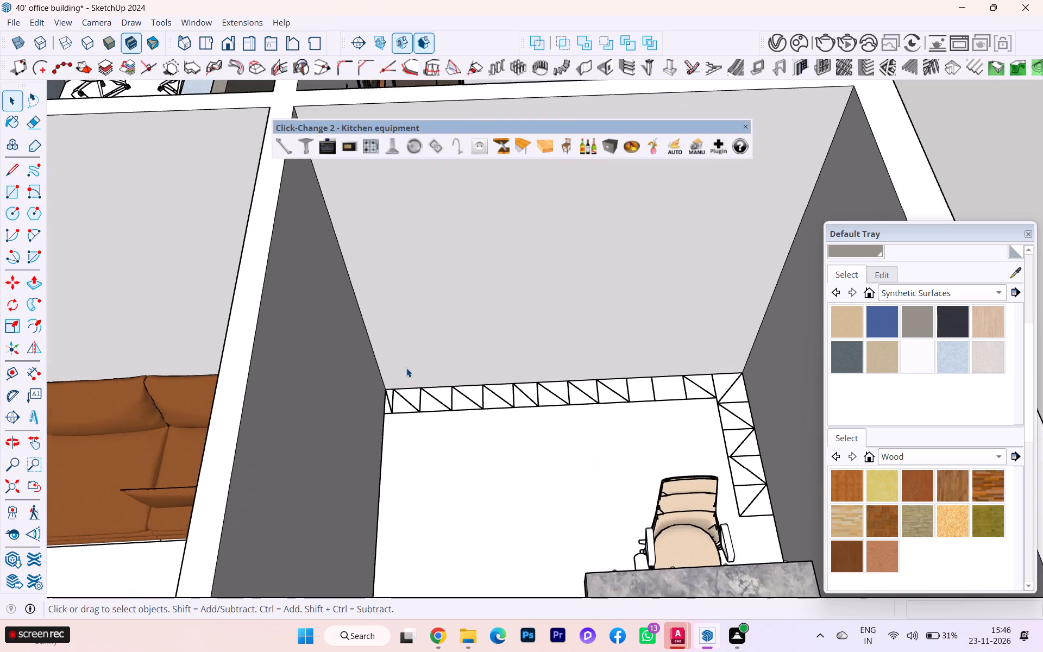
scroll(406, 368, "up", 5)
scroll(381, 393, "down", 2)
scroll(380, 394, "up", 1)
scroll(379, 395, "down", 5)
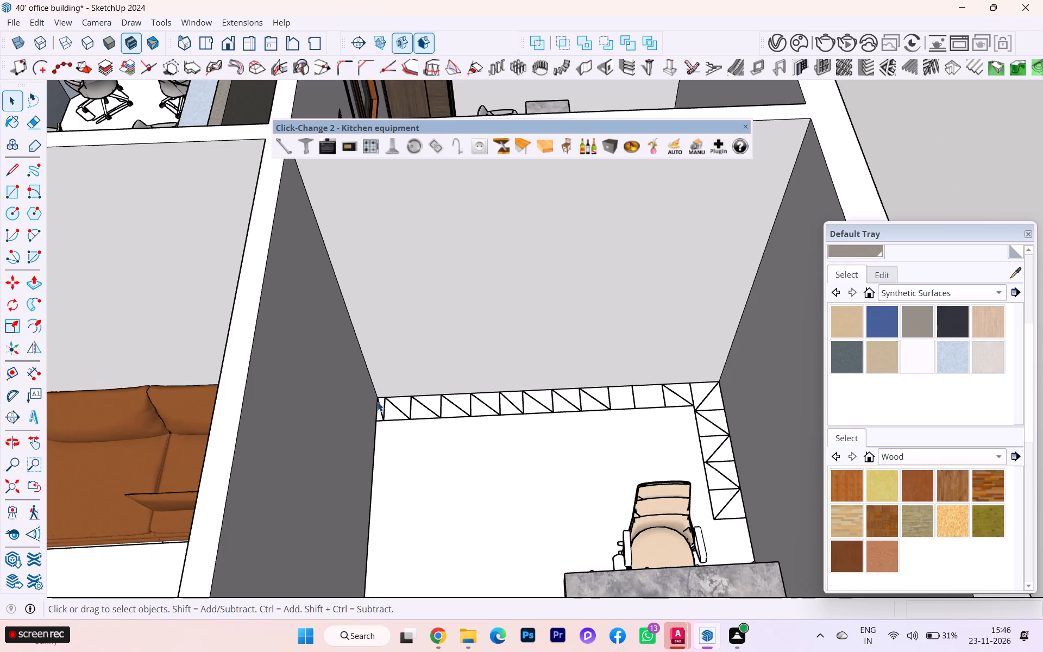
scroll(378, 402, "up", 5)
scroll(380, 398, "down", 1)
scroll(380, 398, "up", 1)
scroll(380, 398, "down", 4)
scroll(380, 405, "up", 2)
scroll(380, 406, "down", 2)
scroll(381, 408, "up", 1)
scroll(381, 408, "down", 2)
scroll(385, 412, "up", 1)
scroll(385, 413, "down", 1)
middle_click_drag(385, 413, 387, 438)
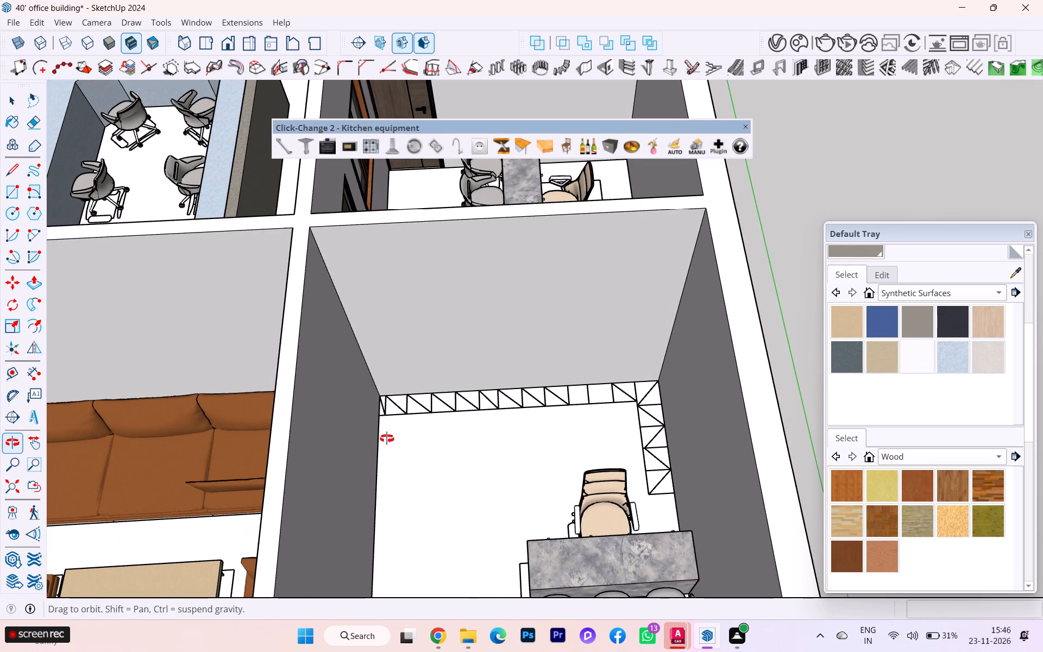
middle_click_drag(387, 438, 387, 441)
Examine the cabinet outline along the back wall up close and from above, alongside the neighbouring offices.
scroll(399, 421, "down", 2)
scroll(390, 397, "up", 2)
scroll(390, 397, "down", 1)
scroll(390, 397, "up", 2)
scroll(389, 397, "down", 1)
scroll(389, 397, "up", 6)
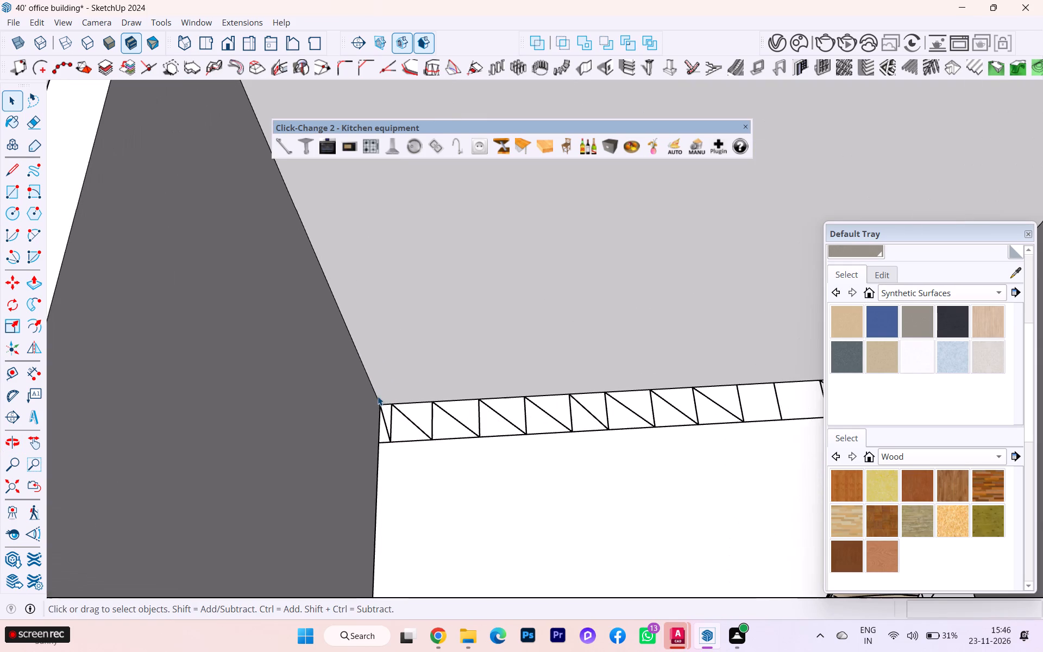
scroll(385, 409, "down", 5)
scroll(387, 415, "up", 1)
scroll(387, 415, "down", 3)
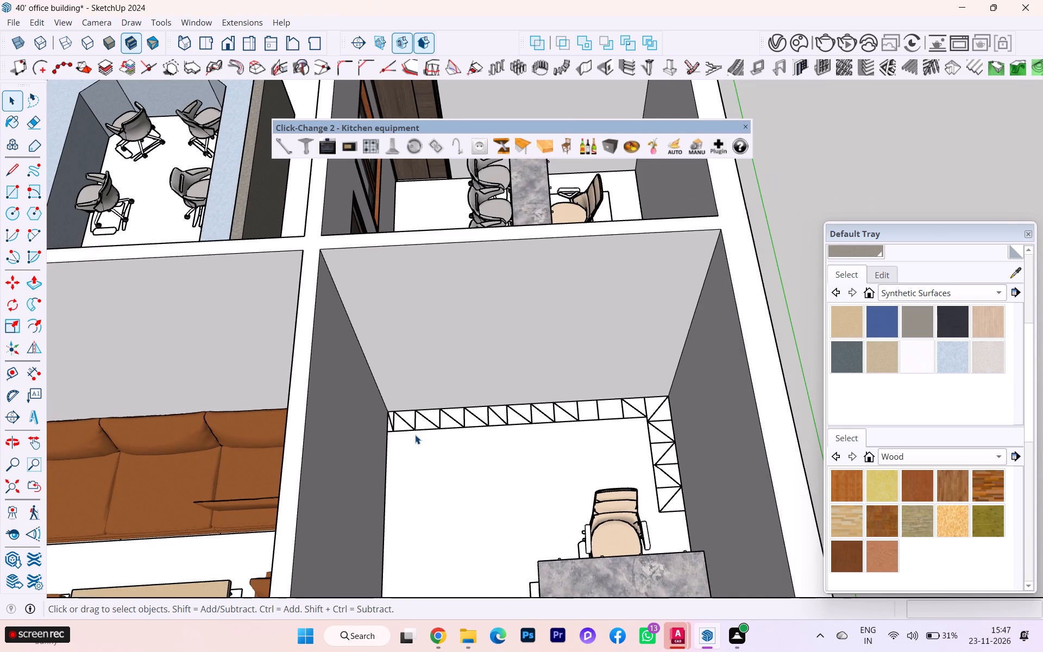
scroll(416, 434, "down", 1)
middle_click_drag(416, 434, 411, 445)
scroll(408, 441, "up", 3)
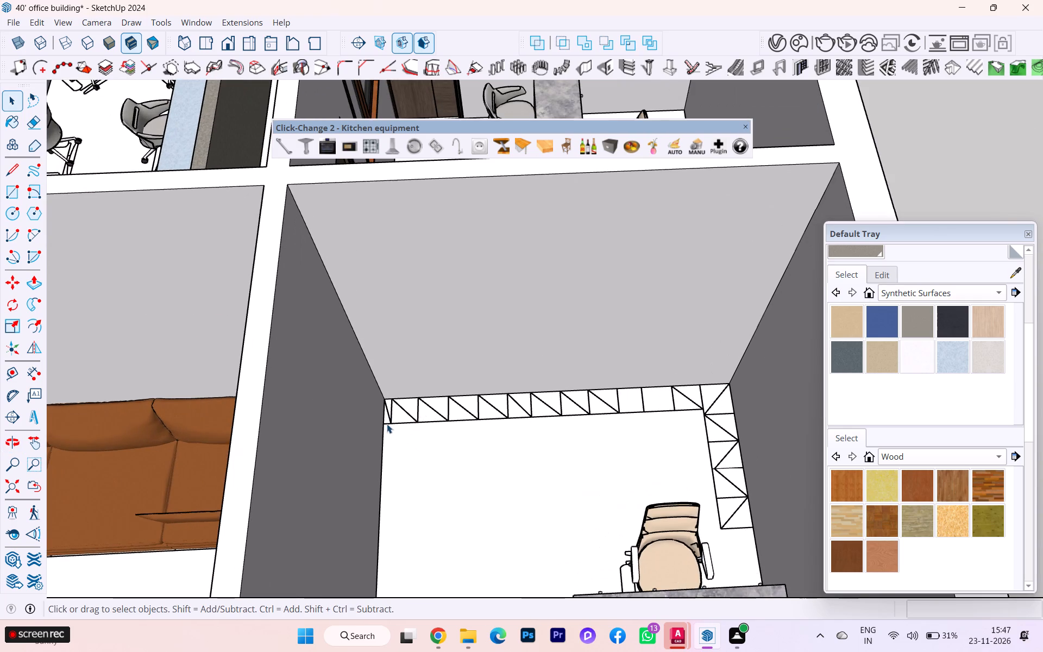
scroll(381, 416, "up", 5)
scroll(385, 402, "down", 2)
middle_click_drag(385, 402, 384, 440)
scroll(385, 402, "down", 4)
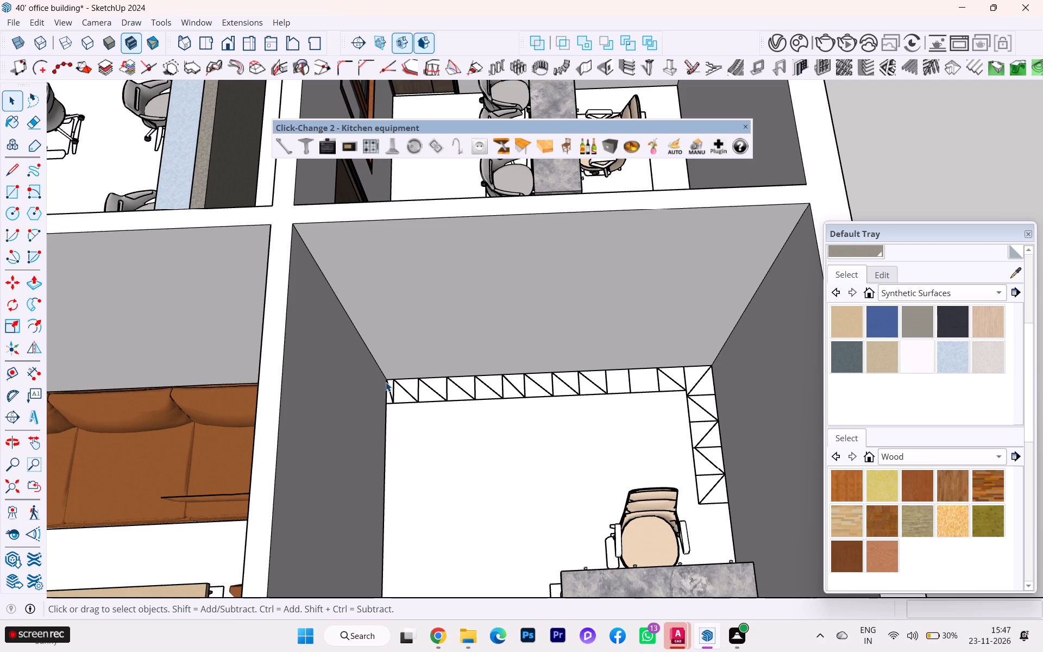
scroll(459, 399, "down", 5)
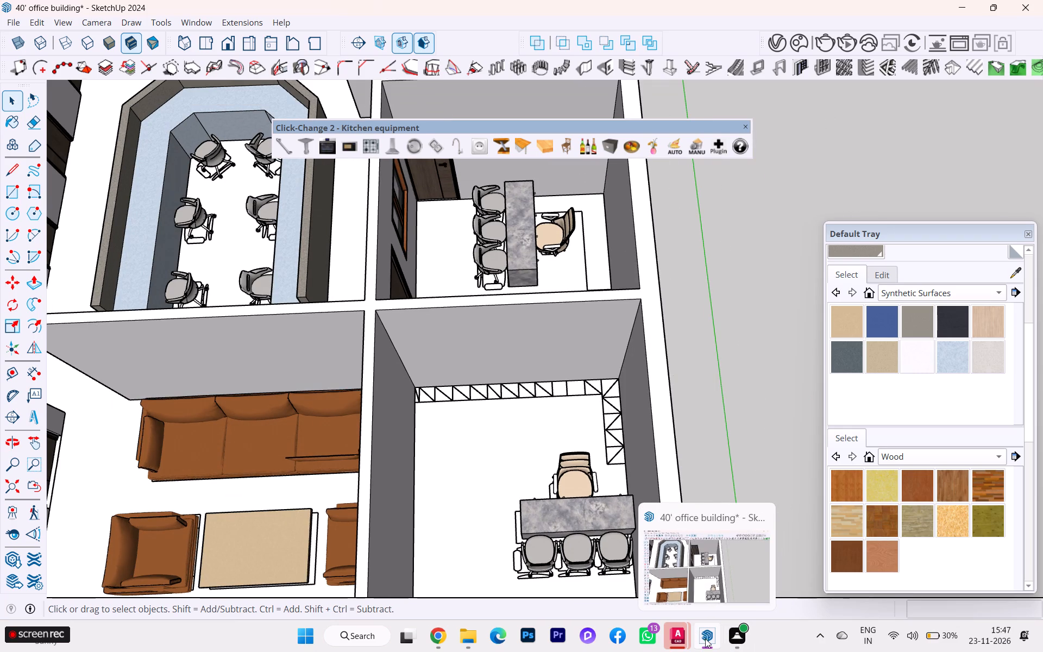
Raise the display brightness in the system quick settings and return to the model.
left_click(891, 636)
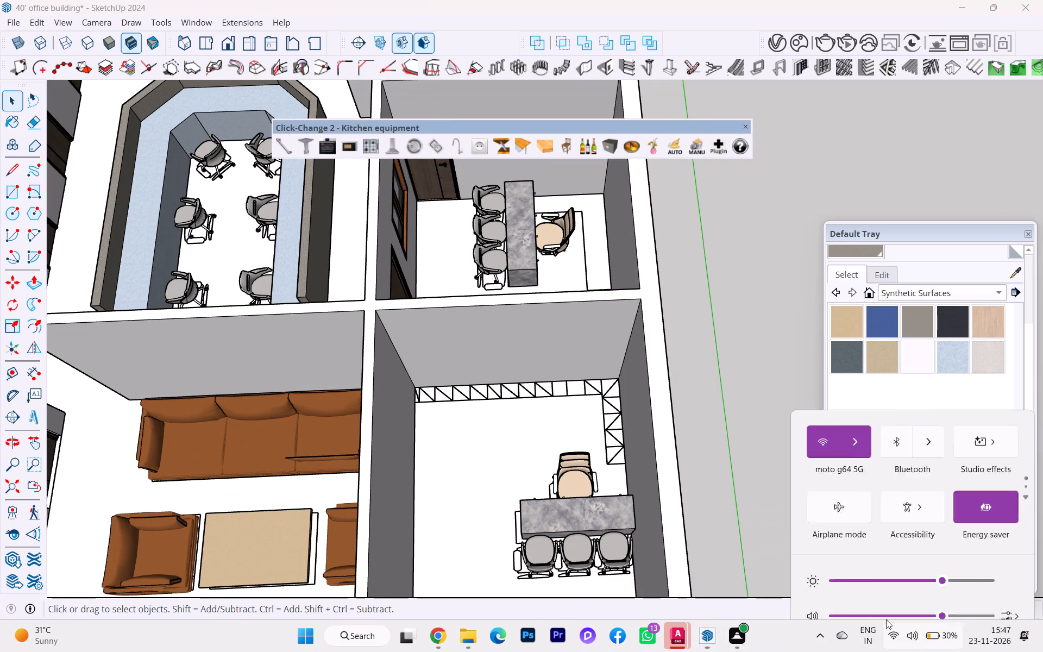
left_click(965, 521)
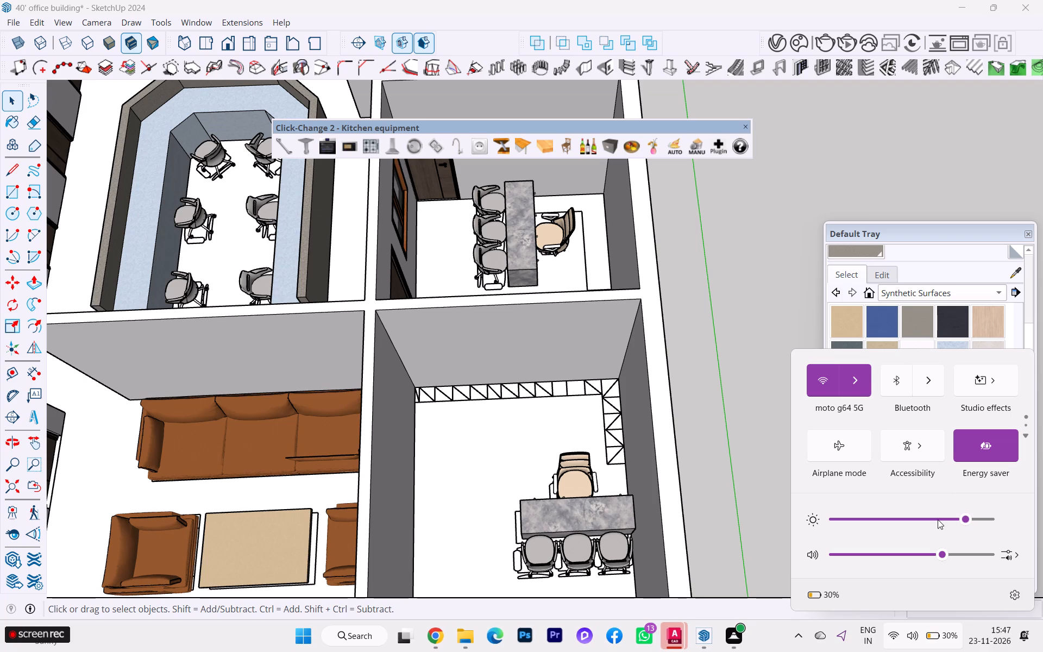
left_click(746, 428)
Examine the desk office's cabinet outline and back wall from lower and higher viewing angles.
scroll(471, 432, "up", 1)
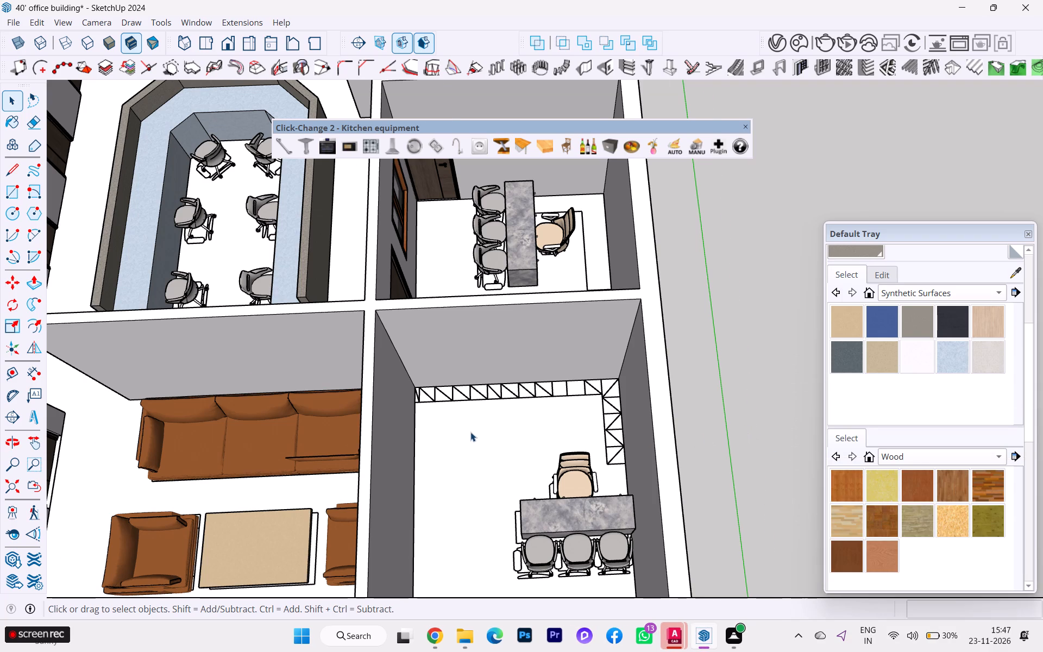
scroll(470, 432, "up", 2)
scroll(482, 434, "down", 1)
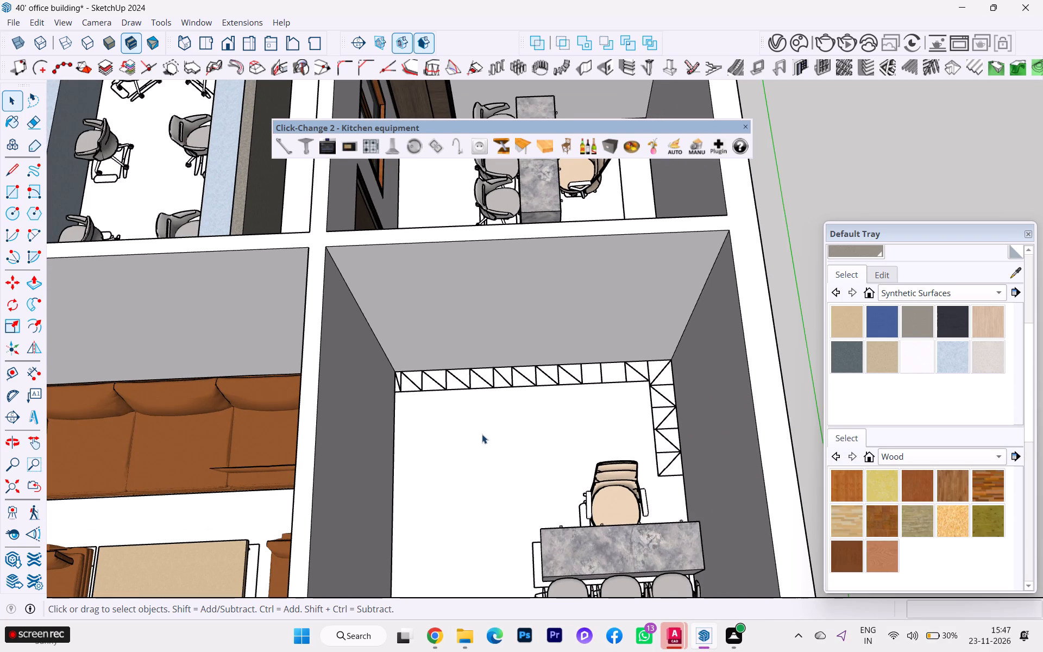
scroll(482, 434, "down", 1)
middle_click_drag(483, 437, 494, 354)
scroll(428, 405, "down", 1)
middle_click_drag(425, 408, 422, 341)
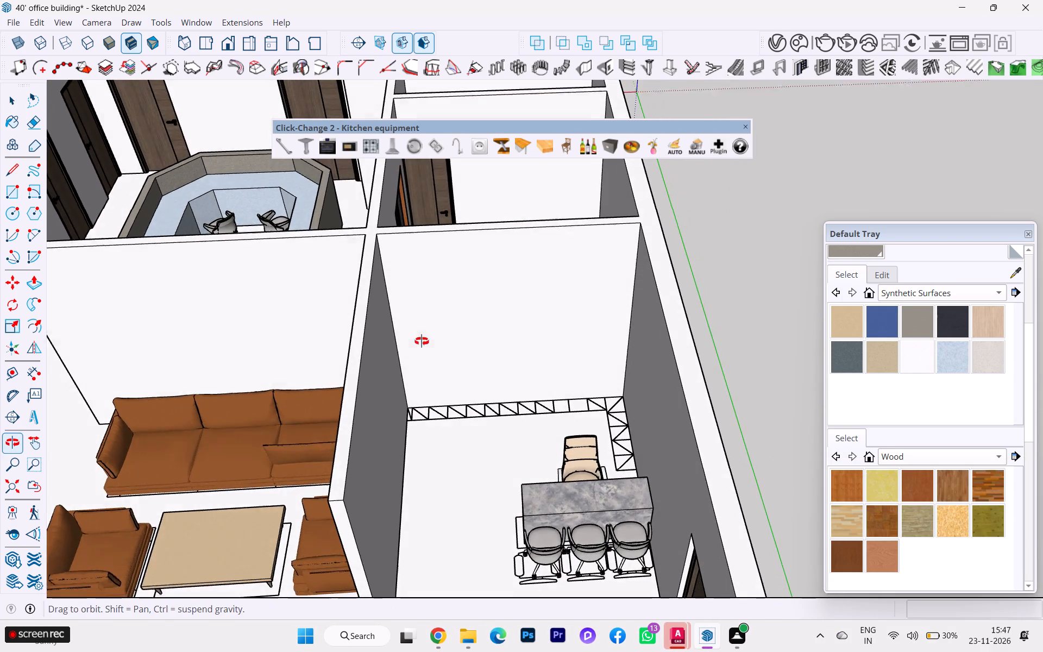
middle_click_drag(422, 341, 420, 340)
middle_click_drag(401, 429, 401, 492)
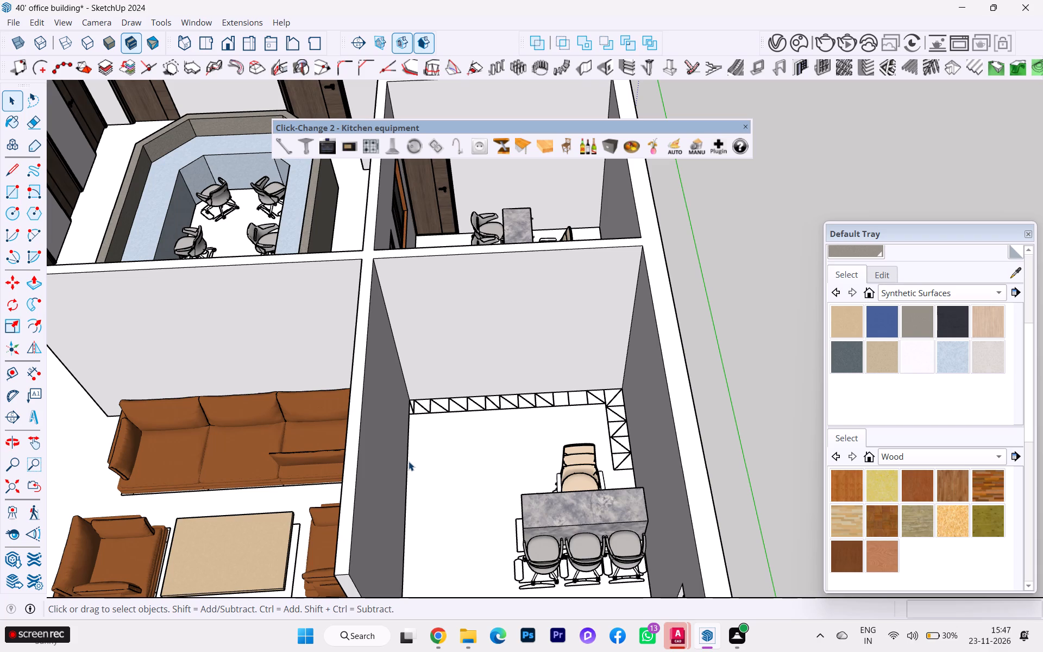
scroll(414, 466, "down", 3)
scroll(431, 463, "up", 3)
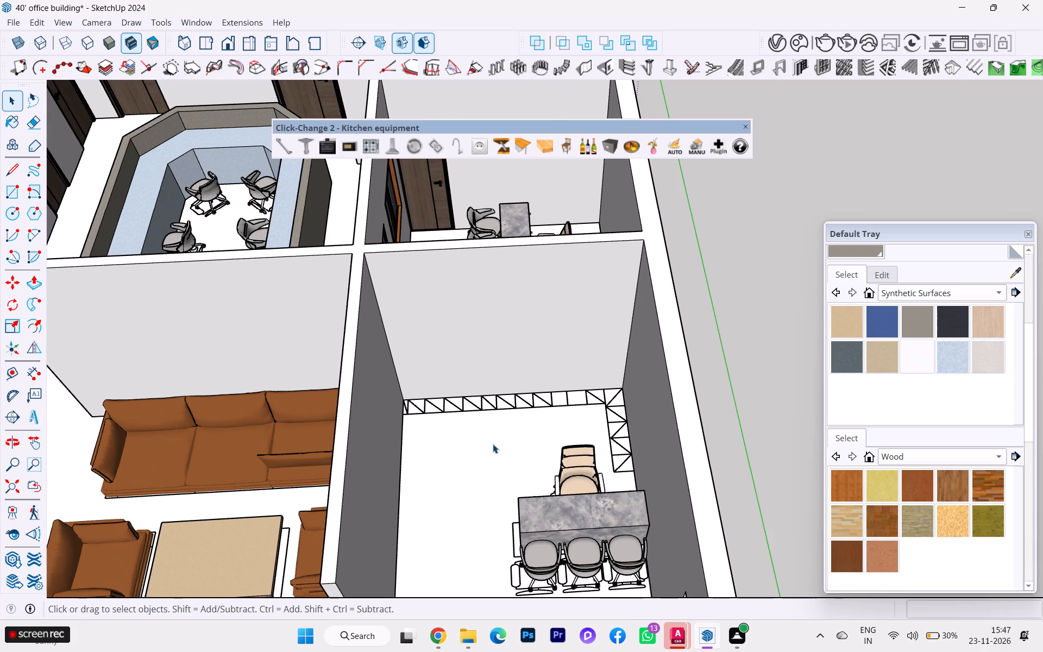